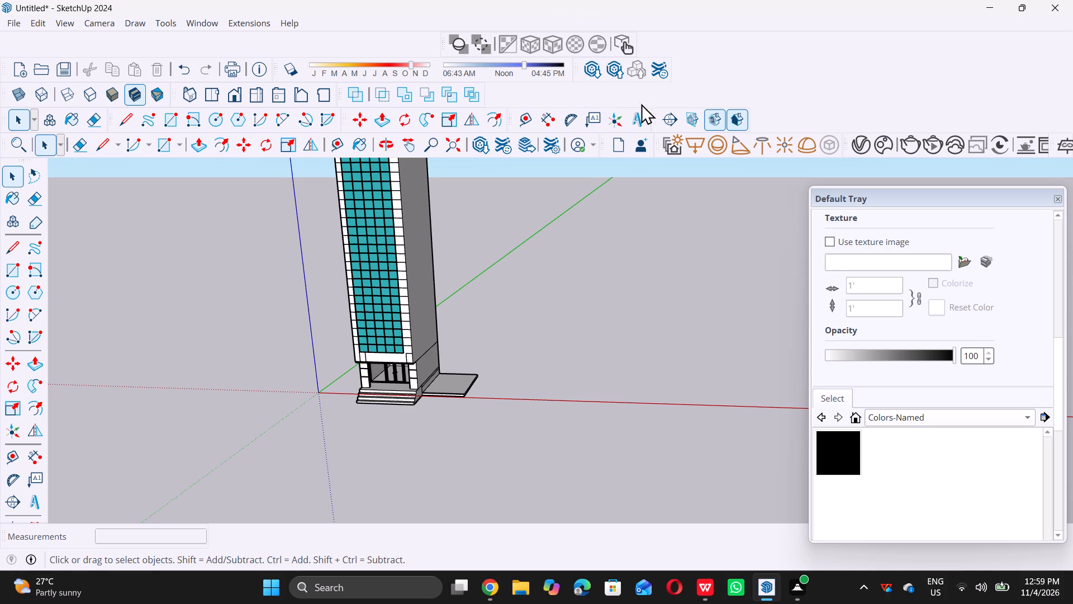
# Examine the tower, its stepped entrance and the lower side slab from above and from the front.
pyautogui.scroll(-9, 529, 358)
pyautogui.moveTo(528, 323); pyautogui.dragTo(518, 361, button='middle')
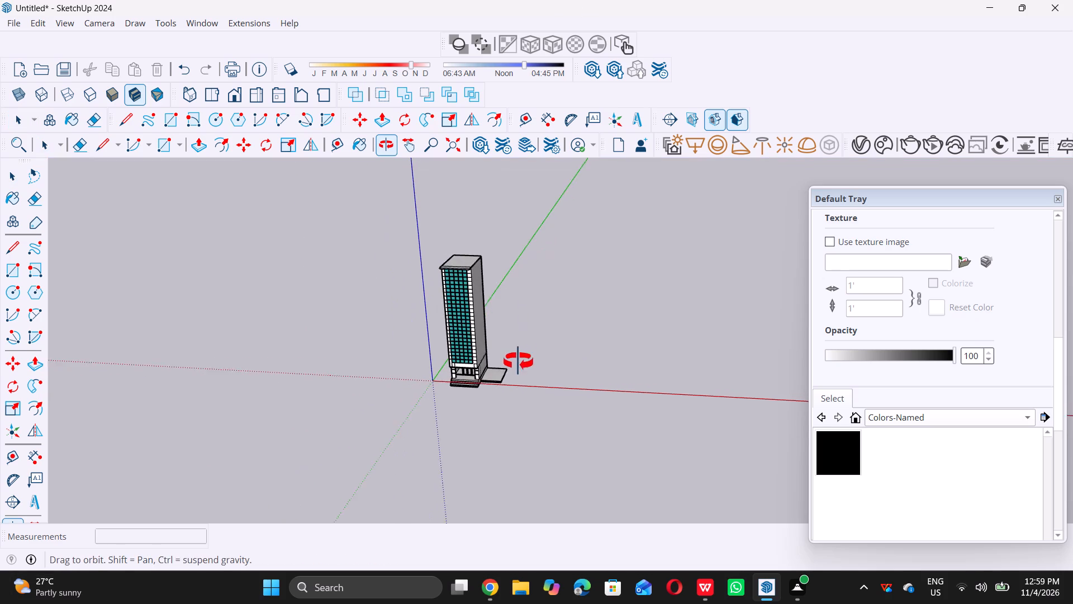
pyautogui.moveTo(518, 361); pyautogui.dragTo(511, 380, button='middle')
pyautogui.scroll(11, 505, 358)
pyautogui.scroll(-9, 509, 394)
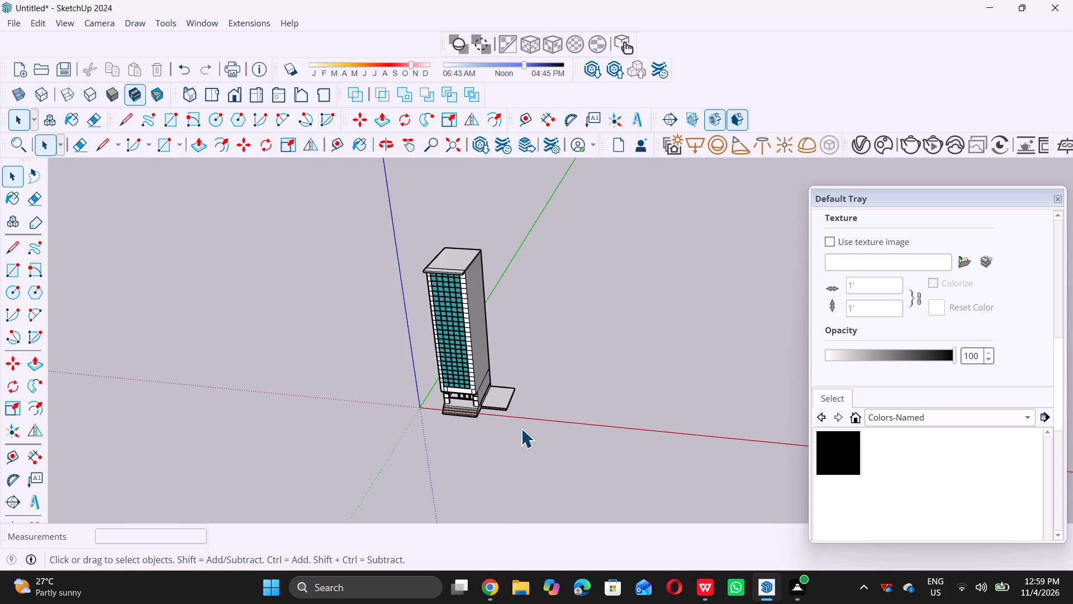
pyautogui.scroll(-6, 521, 428)
pyautogui.scroll(14, 513, 414)
pyautogui.scroll(-6, 505, 380)
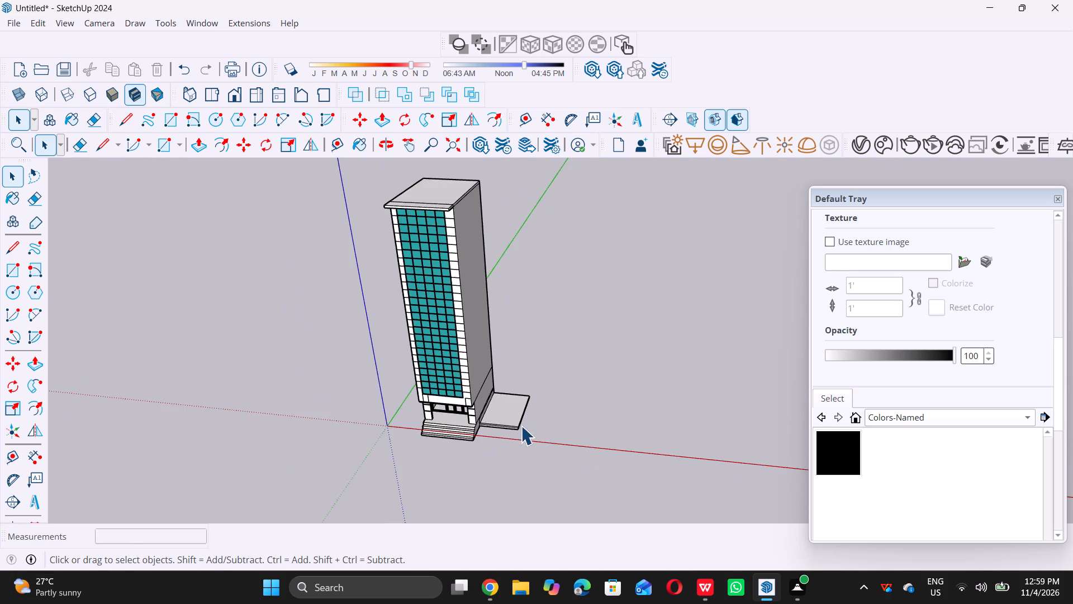
pyautogui.moveTo(521, 423); pyautogui.dragTo(519, 385, button='middle')
pyautogui.scroll(7, 502, 417)
pyautogui.scroll(-4, 521, 401)
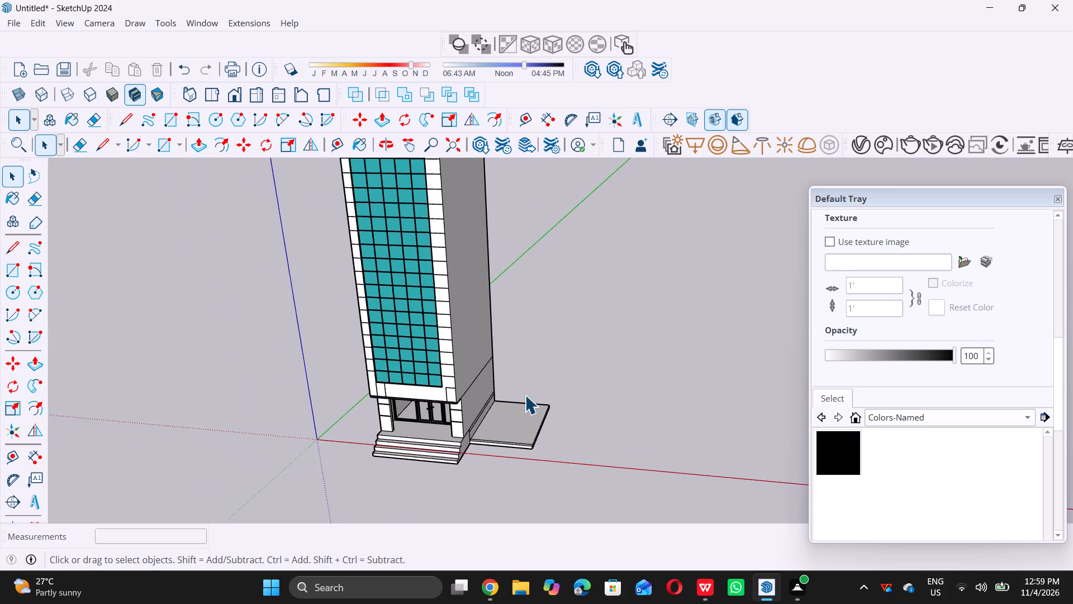
pyautogui.scroll(-4, 525, 395)
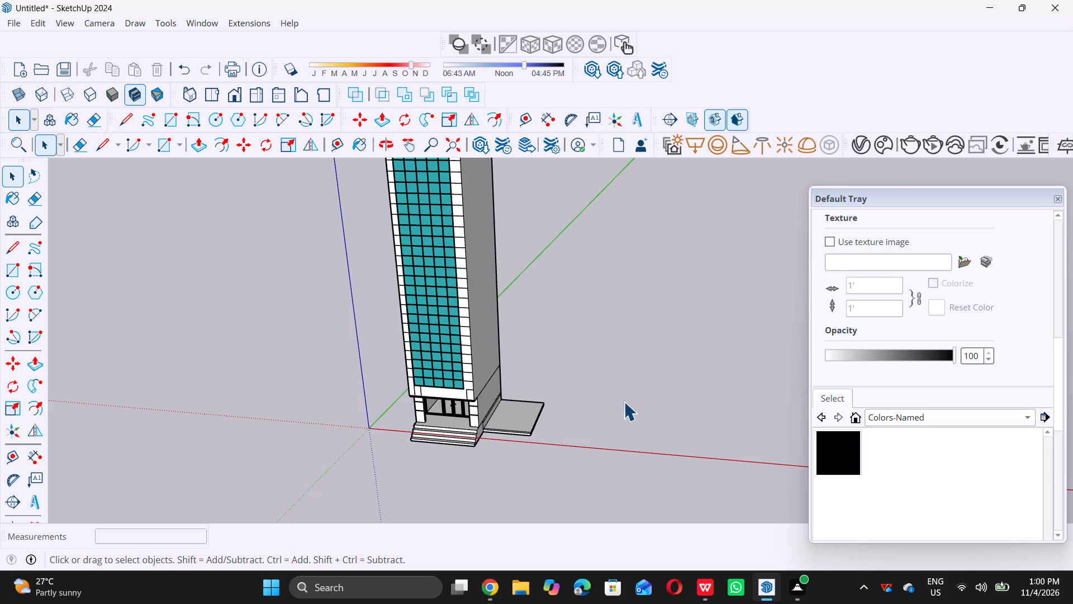
pyautogui.middleClick(514, 437)
pyautogui.moveTo(514, 437); pyautogui.dragTo(476, 475, button='middle')
pyautogui.middleClick(586, 334)
pyautogui.moveTo(586, 334); pyautogui.dragTo(576, 349, button='middle')
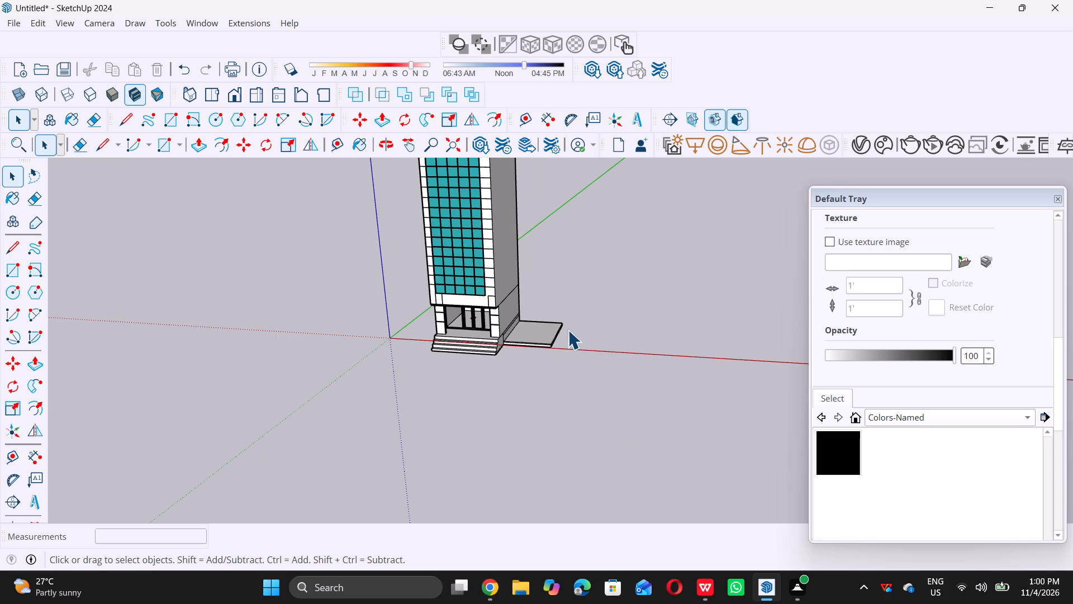
pyautogui.moveTo(568, 329); pyautogui.dragTo(543, 364, button='middle')
# Place a guide on the side slab's top, 3' inward from its outer side edge.
pyautogui.scroll(14, 561, 319)
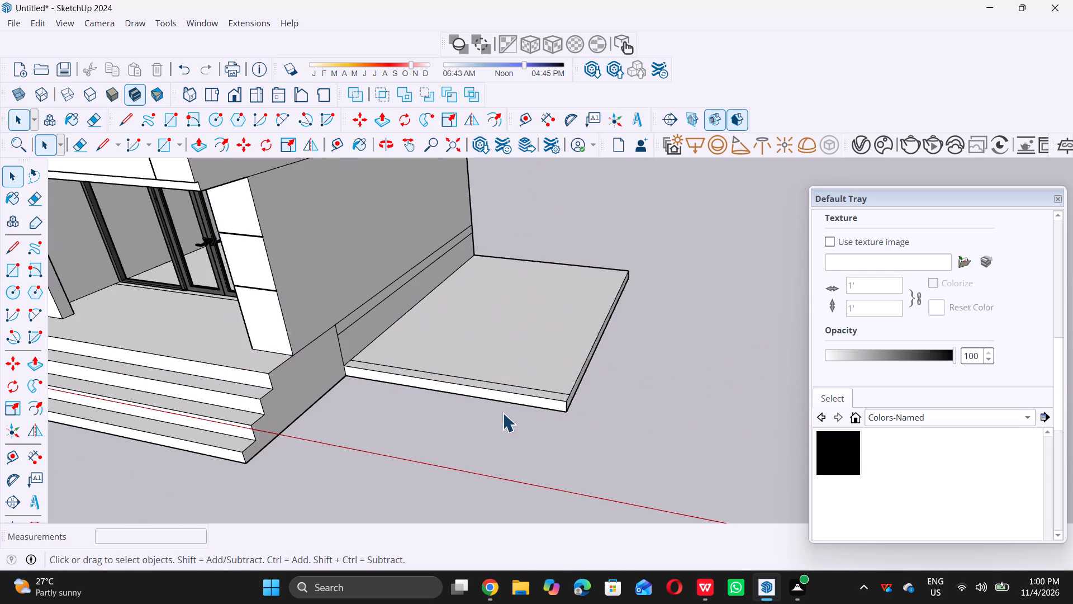
pyautogui.scroll(8, 506, 423)
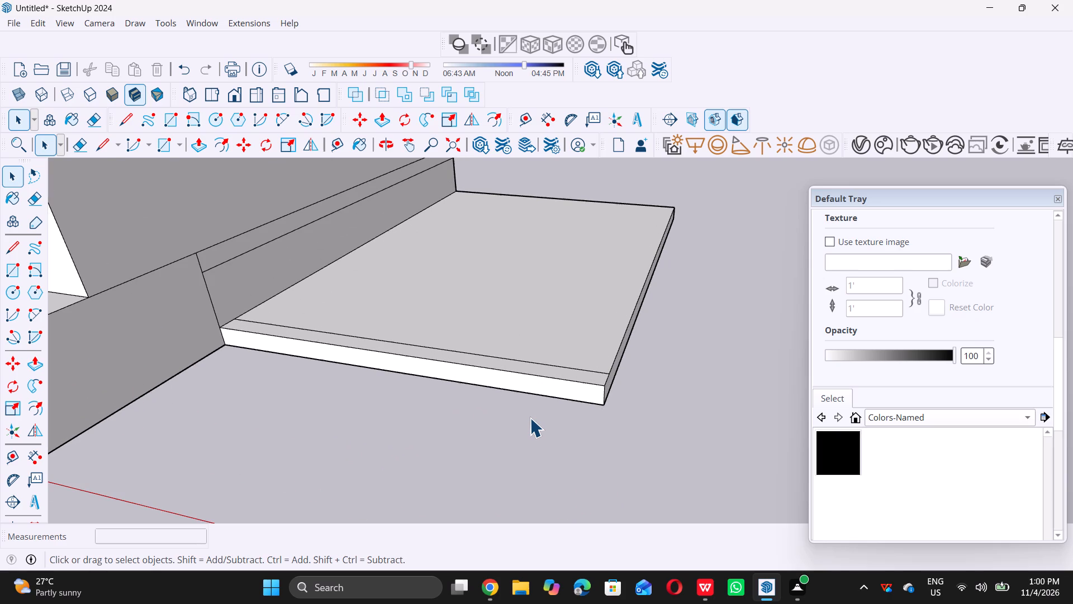
pyautogui.press('t')
pyautogui.scroll(9, 599, 385)
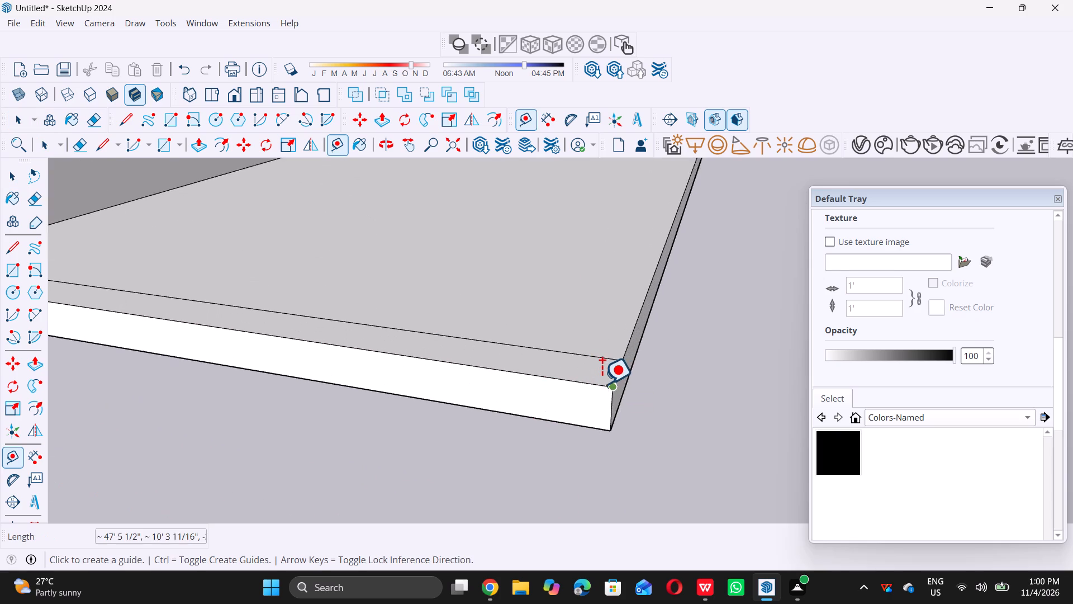
pyautogui.scroll(4, 602, 384)
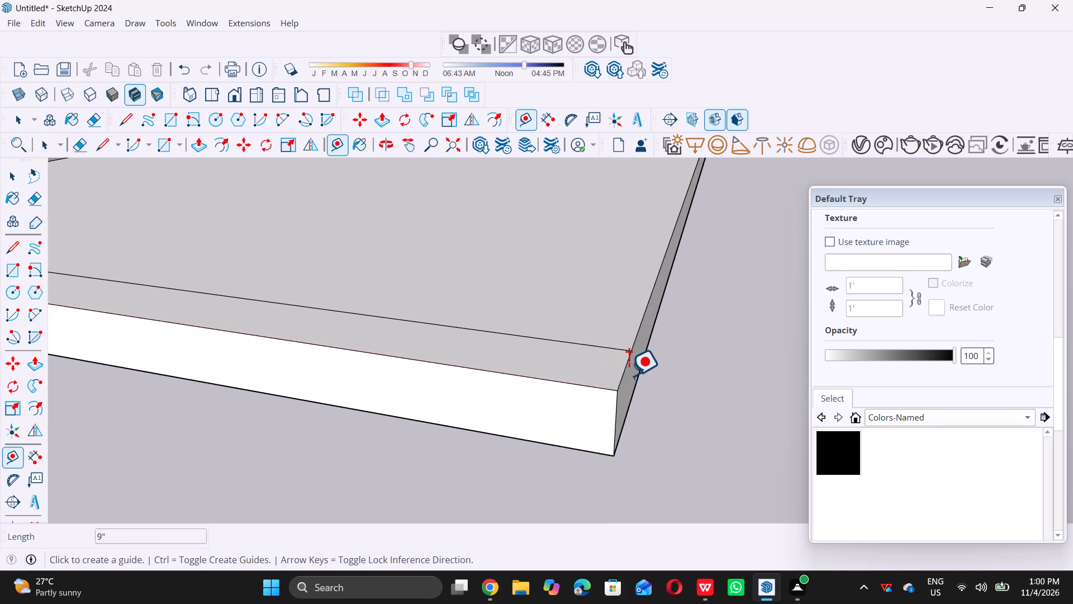
pyautogui.click(622, 372)
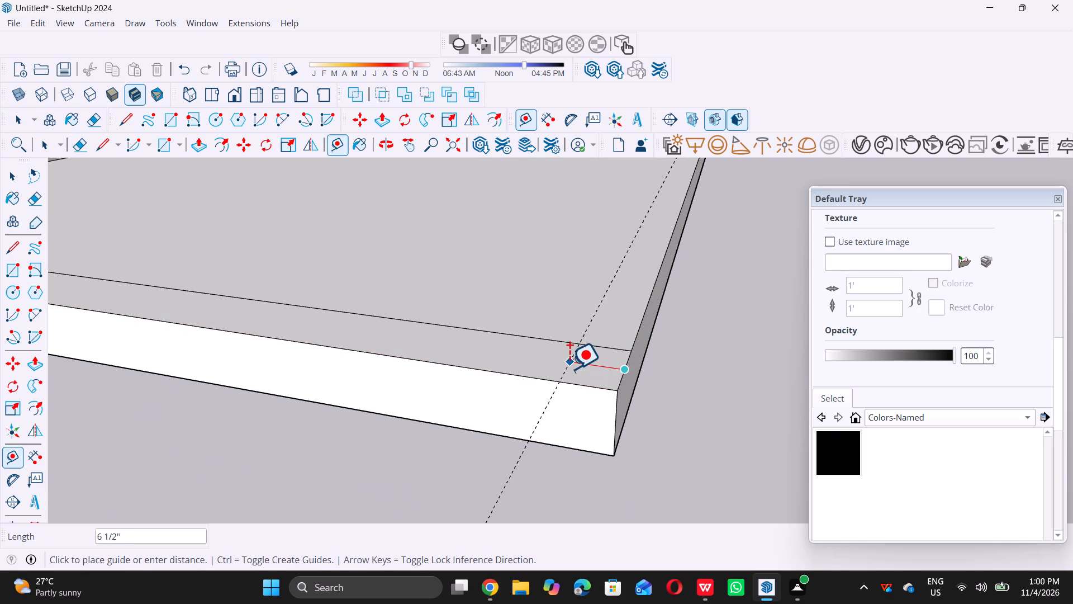
pyautogui.press('3')
pyautogui.press("'")
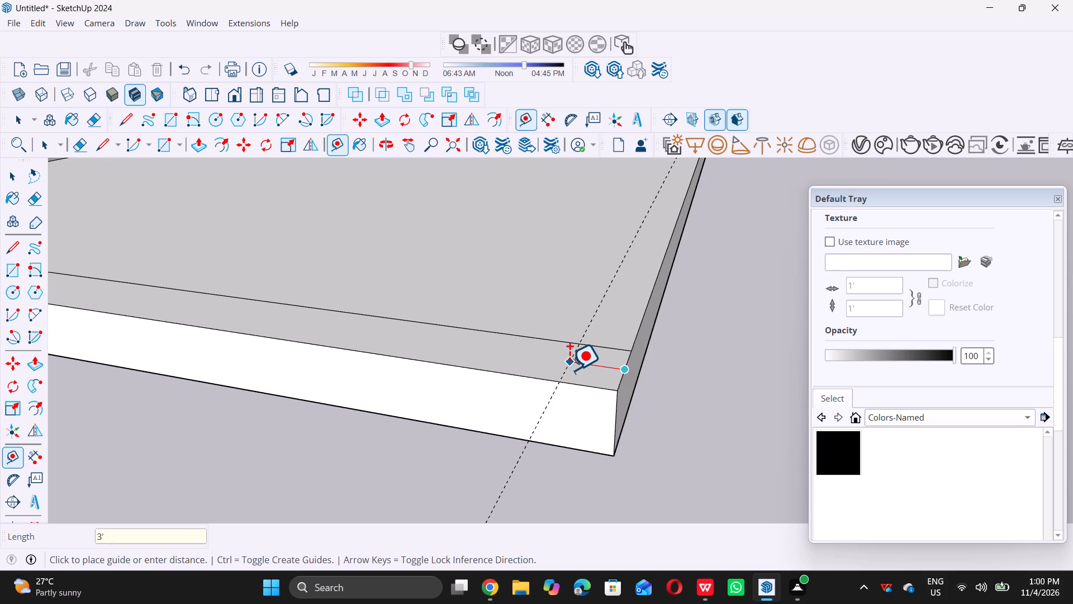
pyautogui.press('Return')
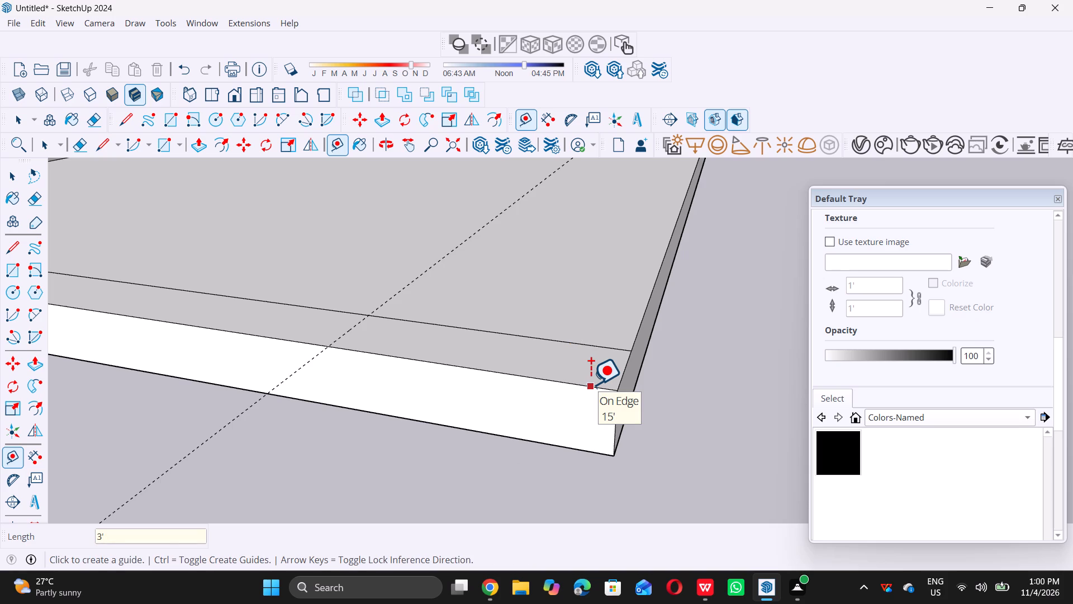
# Draw a 9" line along the guide across the front strip of the side slab.
pyautogui.press('space')
pyautogui.write('l')
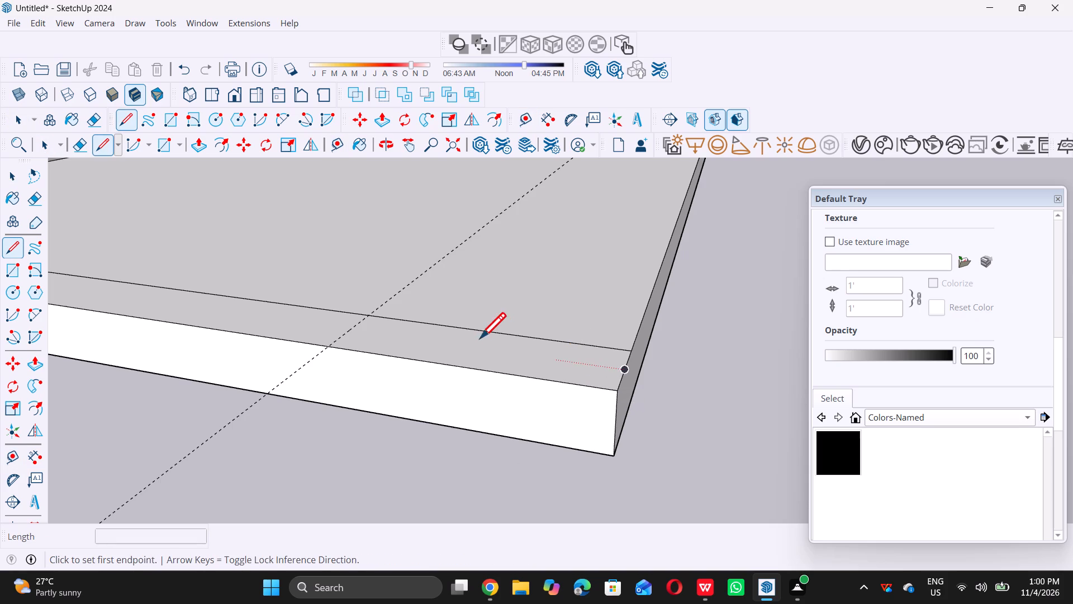
pyautogui.click(329, 345)
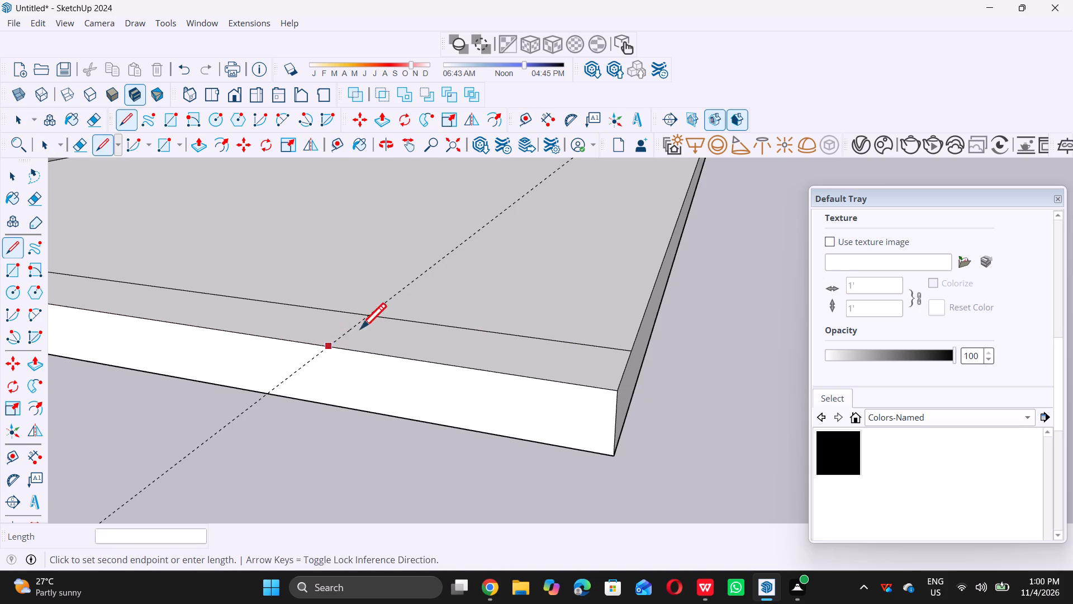
pyautogui.doubleClick(376, 315)
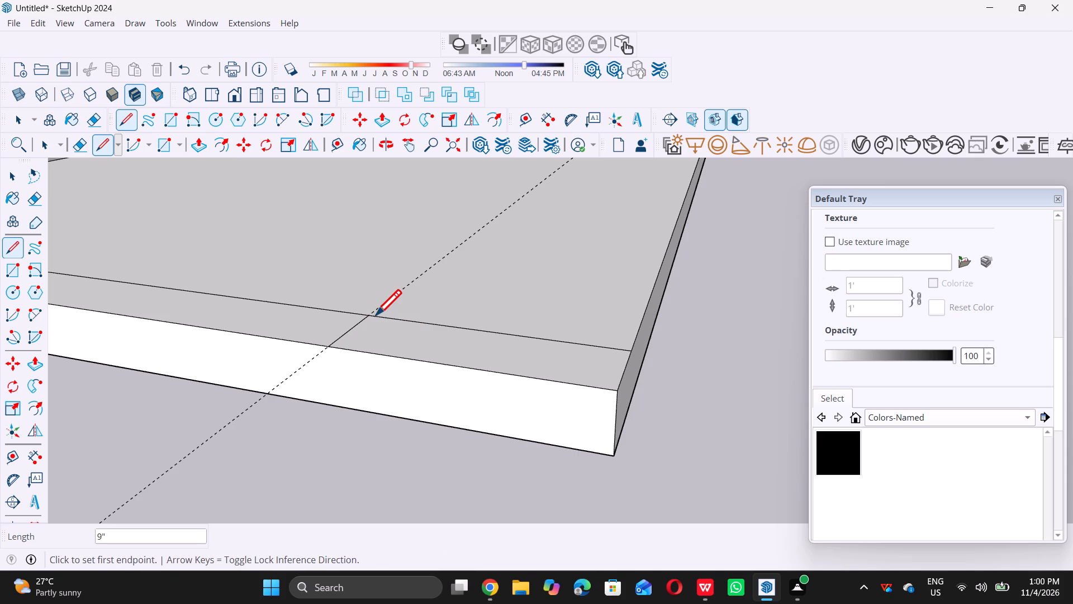
pyautogui.press('space')
# Delete all guides from the model.
pyautogui.scroll(-10, 397, 338)
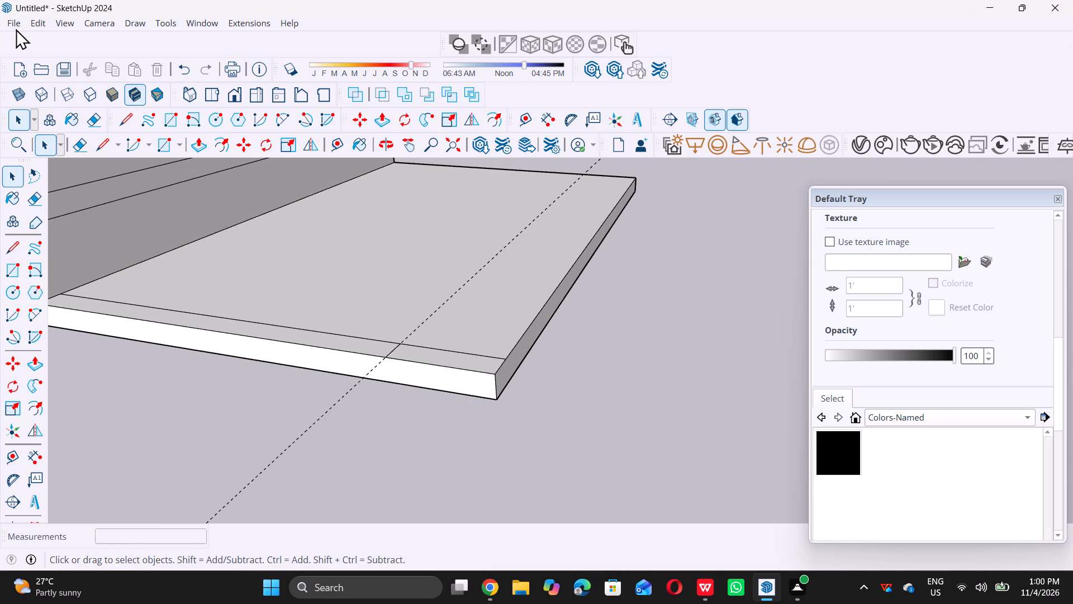
pyautogui.doubleClick(32, 25)
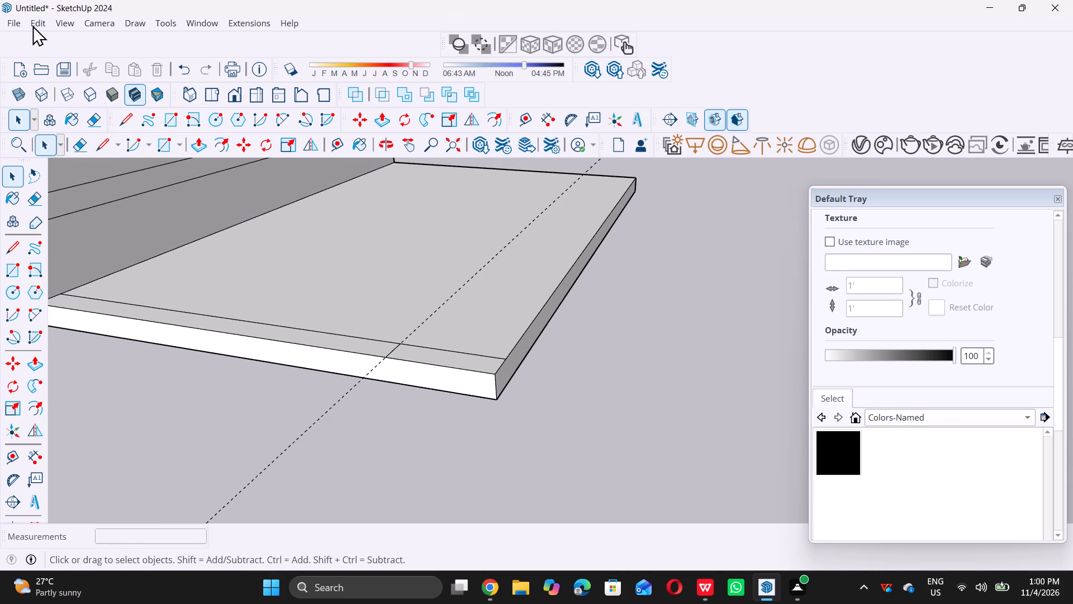
pyautogui.doubleClick(32, 25)
pyautogui.click(32, 25)
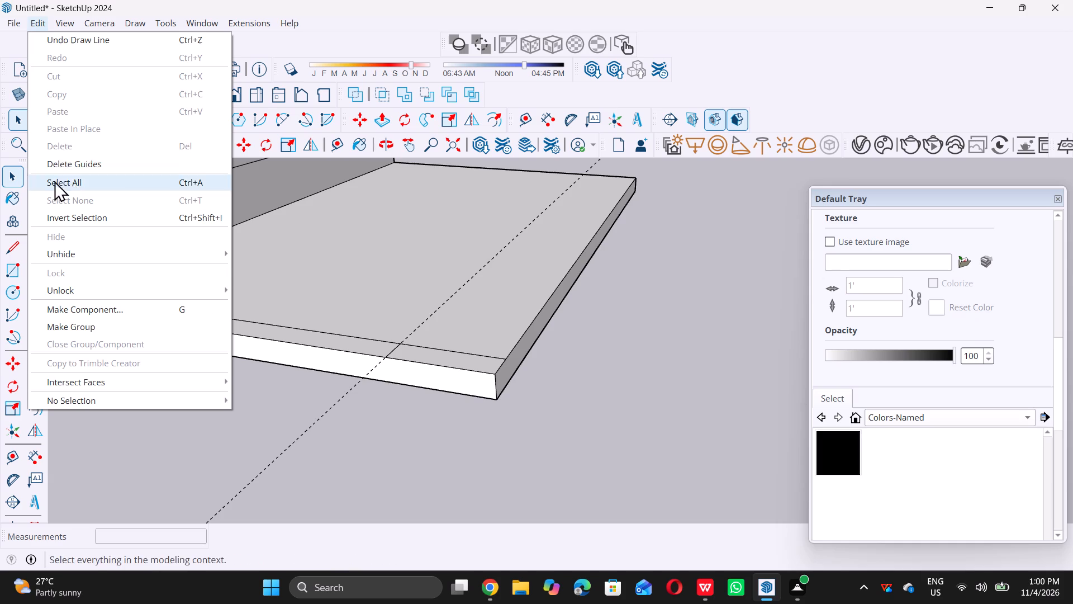
pyautogui.doubleClick(56, 180)
pyautogui.doubleClick(196, 391)
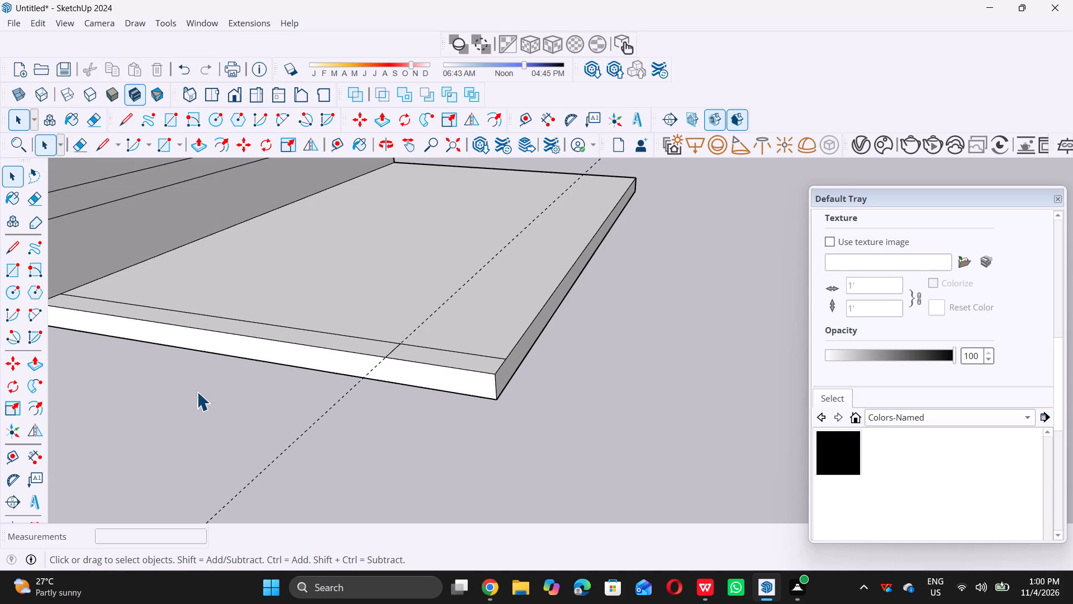
pyautogui.scroll(-10, 206, 398)
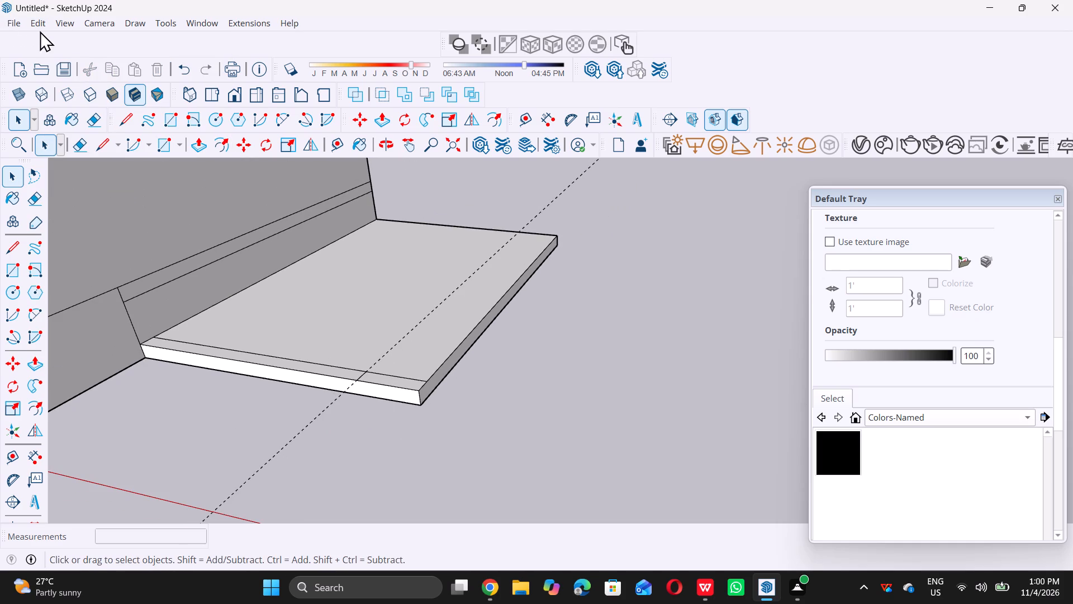
pyautogui.doubleClick(41, 25)
pyautogui.click(41, 25)
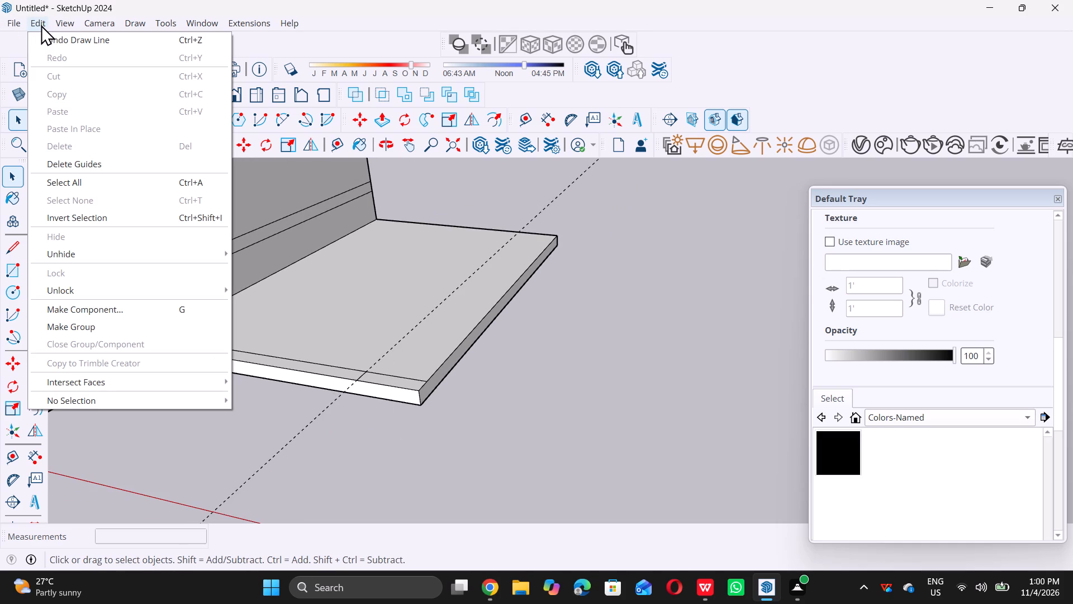
pyautogui.doubleClick(79, 166)
# Push/Pull the 3' end piece of the front strip up 10' at the slab's outer corner.
pyautogui.scroll(-5, 441, 275)
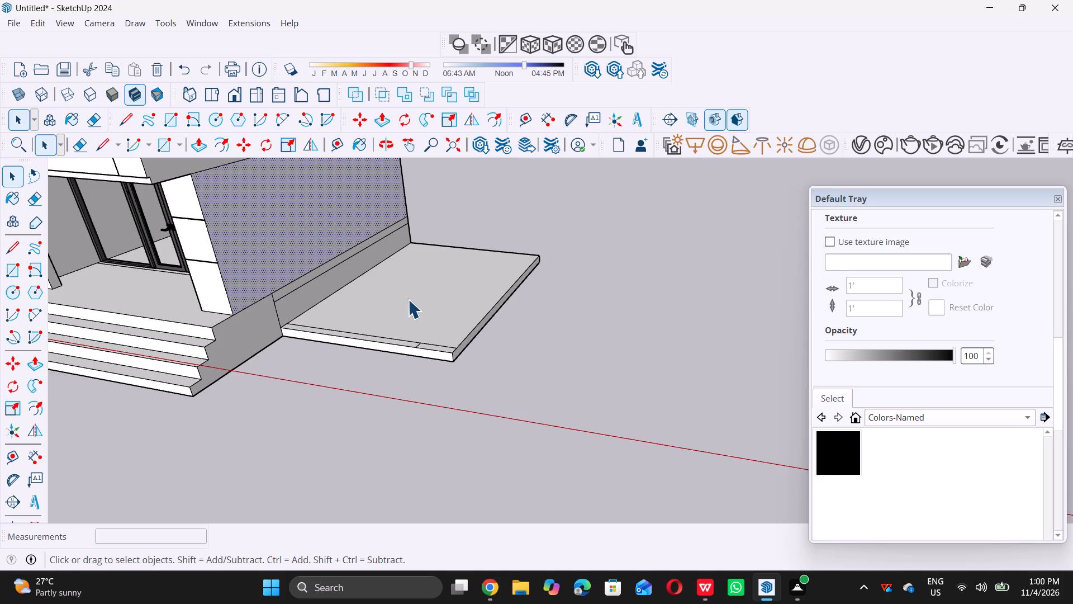
pyautogui.moveTo(408, 299); pyautogui.dragTo(404, 341, button='middle')
pyautogui.scroll(5, 463, 360)
pyautogui.scroll(5, 396, 353)
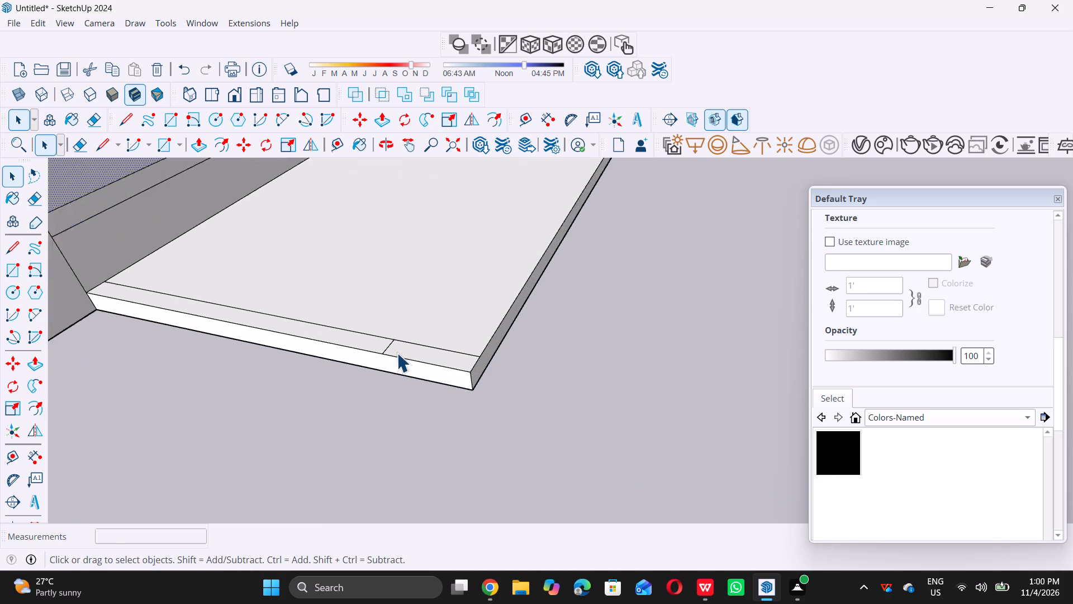
pyautogui.scroll(1, 397, 353)
pyautogui.tripleClick(325, 422)
pyautogui.scroll(-7, 365, 413)
pyautogui.scroll(5, 450, 428)
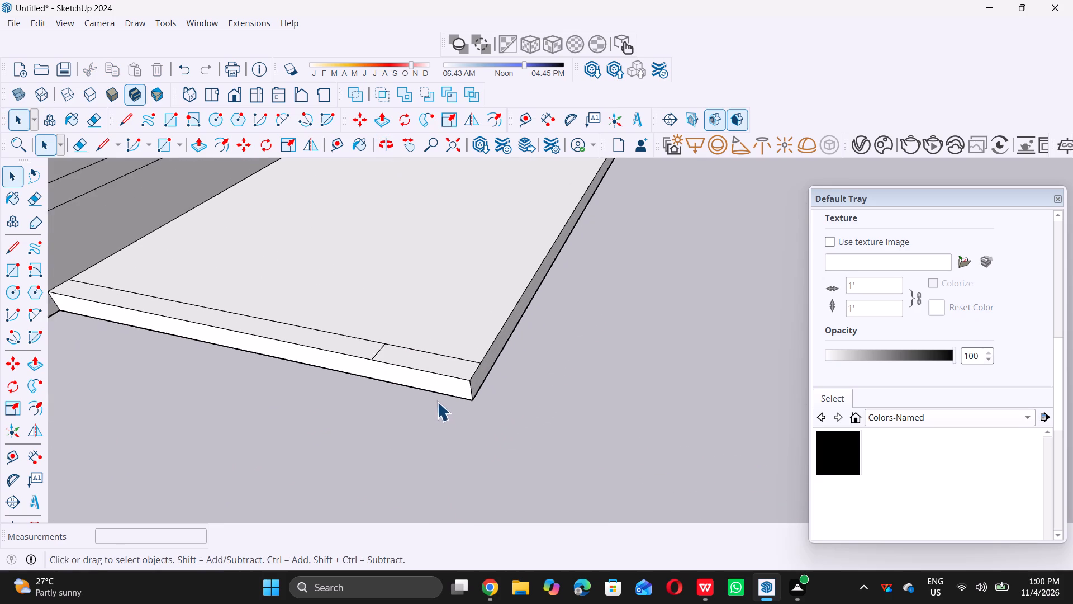
pyautogui.scroll(1, 437, 402)
pyautogui.click(449, 361)
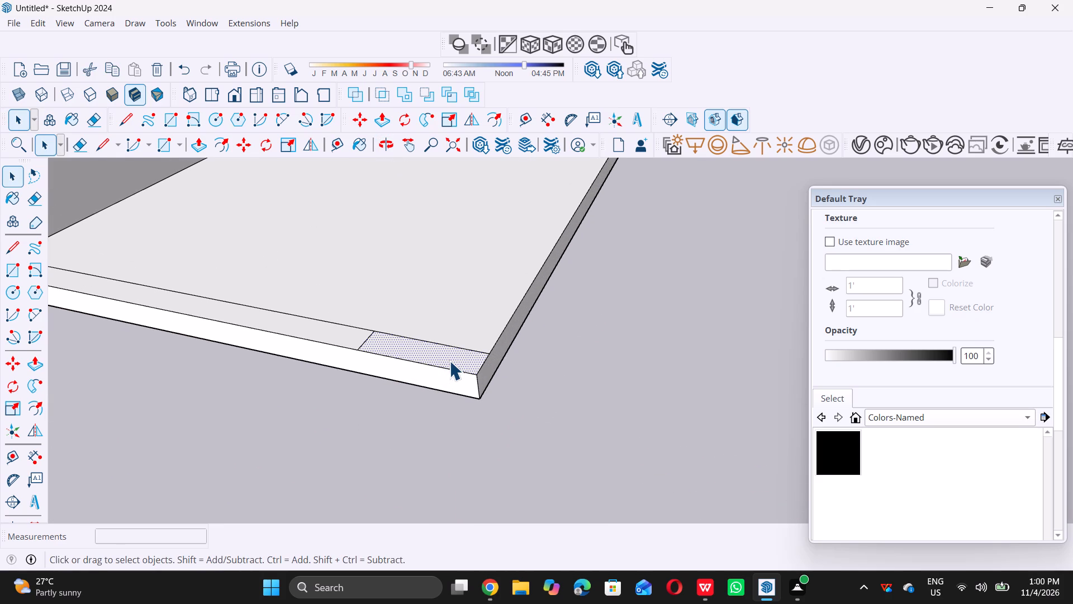
pyautogui.press('p')
pyautogui.click(449, 360)
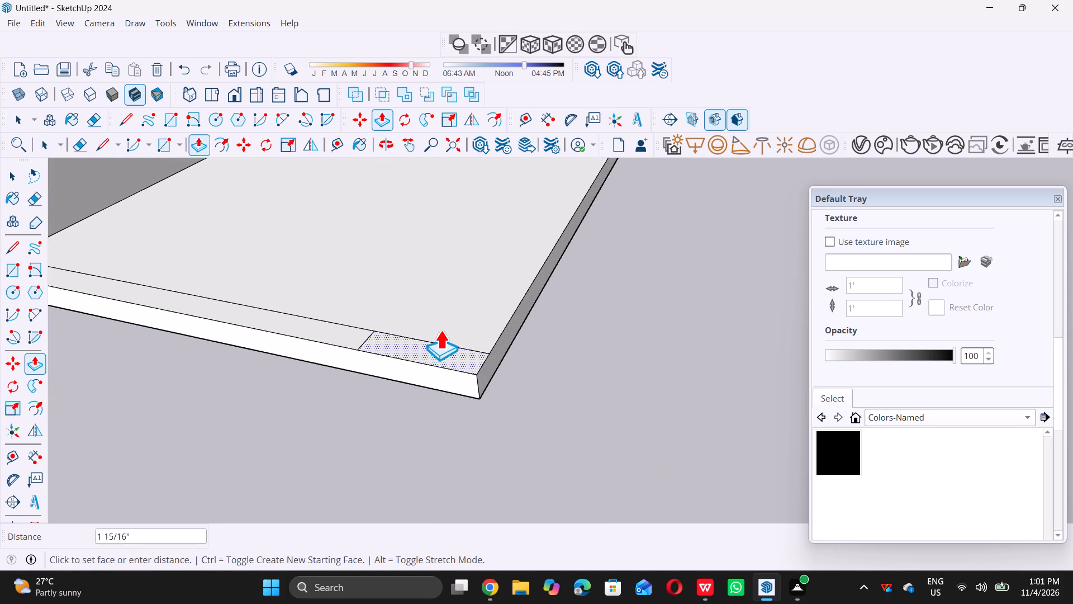
pyautogui.write('10')
pyautogui.press("'")
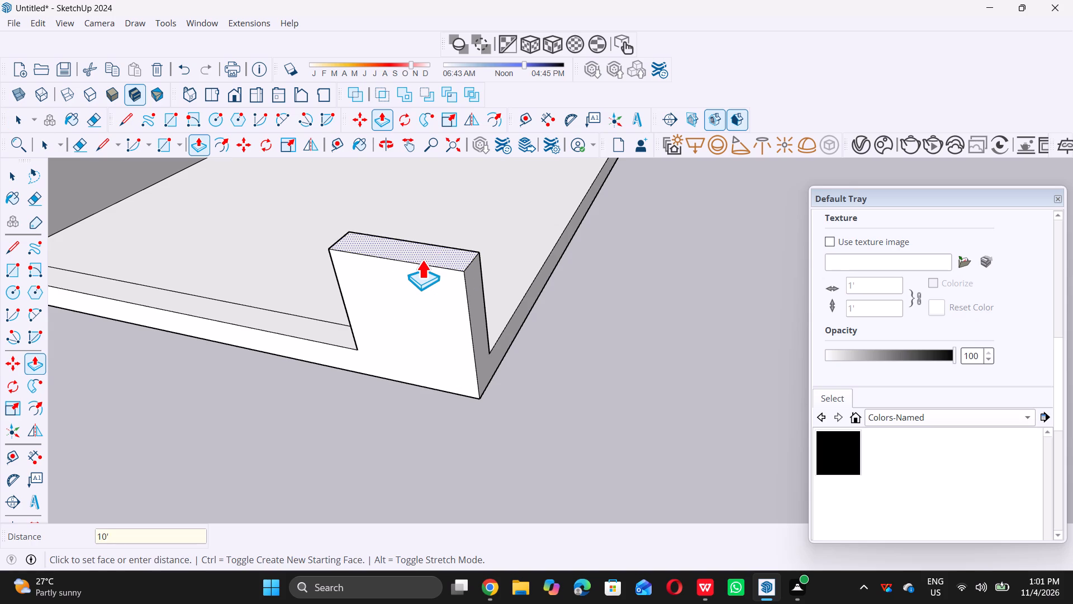
pyautogui.press('Return')
pyautogui.press('space')
# Examine the new upright wall on the side slab from the front and from the tower's other side.
pyautogui.scroll(-8, 422, 259)
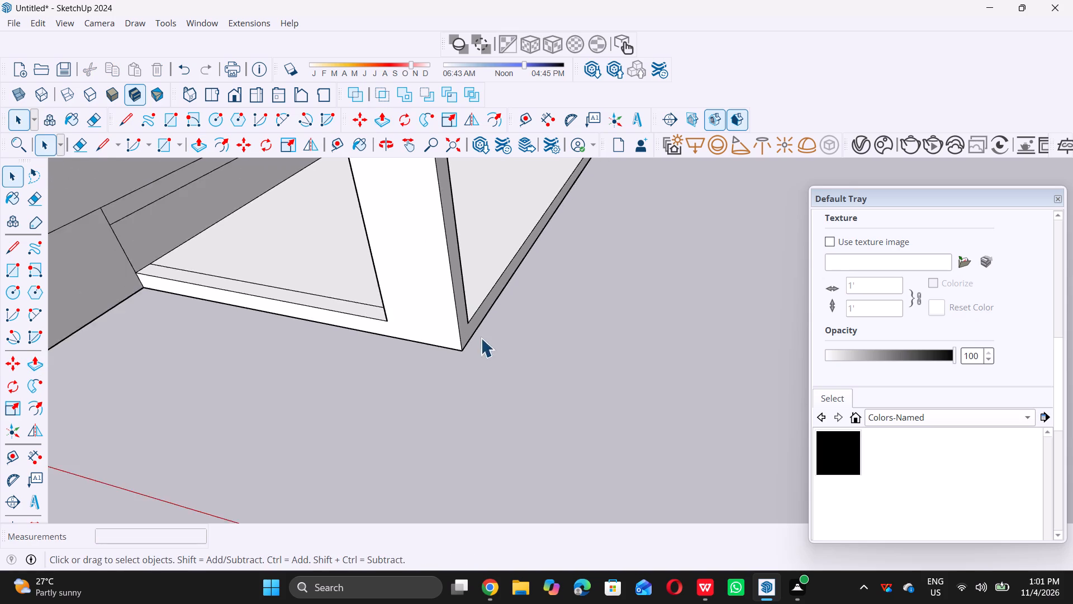
pyautogui.scroll(-14, 481, 338)
pyautogui.middleClick(539, 412)
pyautogui.middleClick(539, 412)
pyautogui.moveTo(539, 412); pyautogui.dragTo(587, 315, button='middle')
pyautogui.scroll(-2, 587, 327)
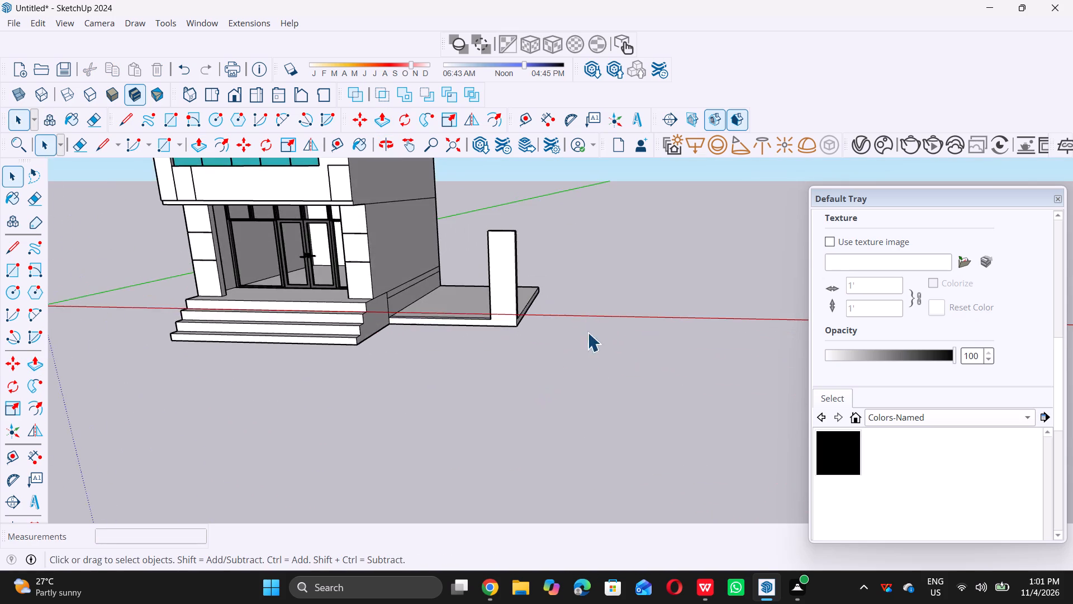
pyautogui.scroll(-8, 587, 332)
pyautogui.moveTo(590, 390); pyautogui.dragTo(577, 357, button='middle')
pyautogui.scroll(1, 577, 357)
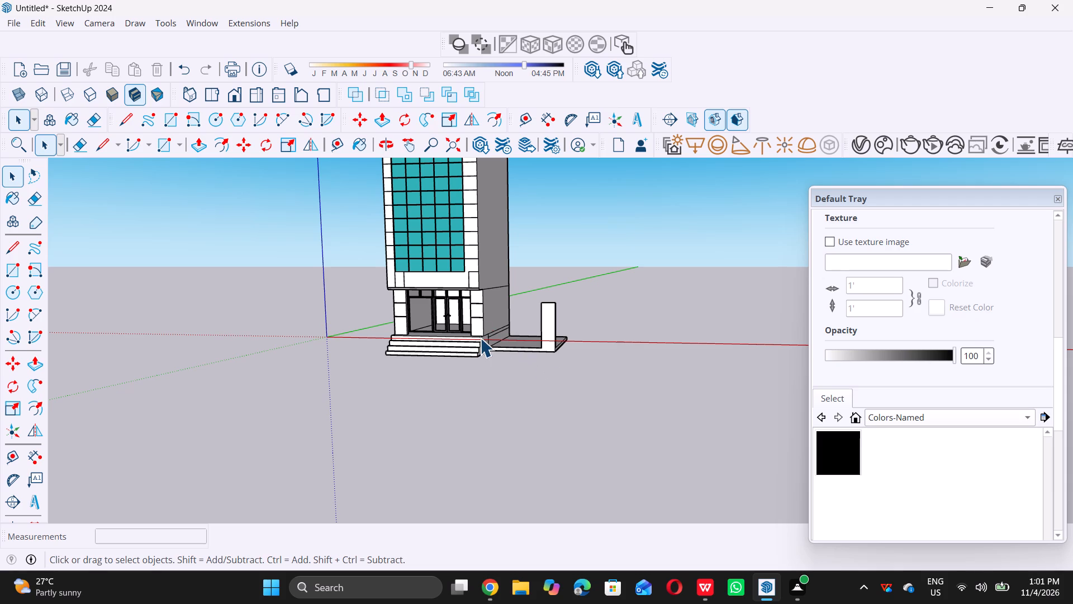
pyautogui.moveTo(480, 338); pyautogui.dragTo(702, 357, button='middle')
pyautogui.moveTo(727, 362); pyautogui.dragTo(734, 364, button='middle')
pyautogui.middleClick(772, 369)
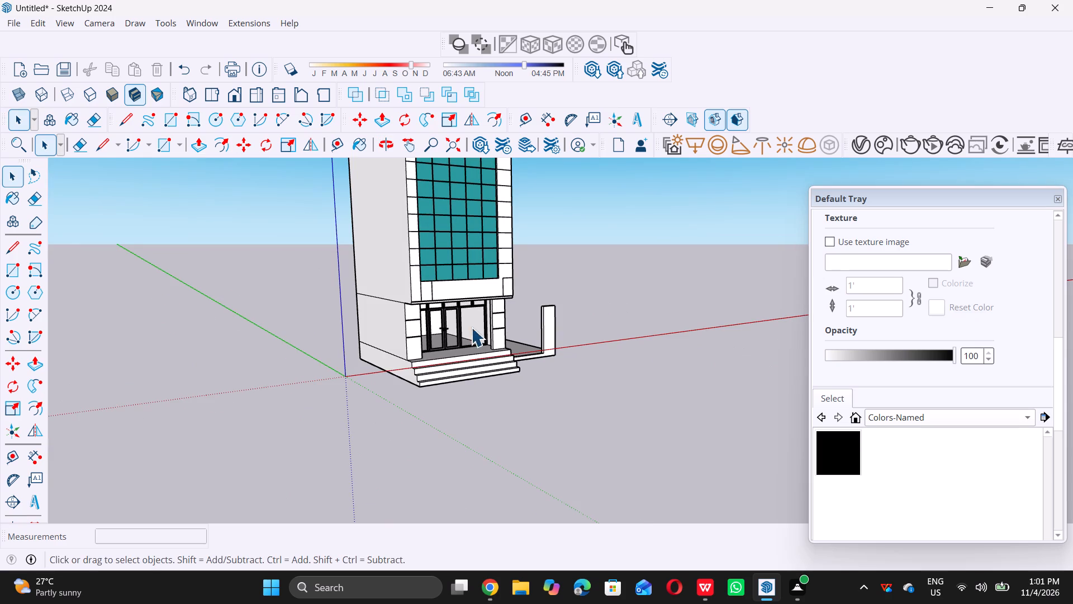
pyautogui.moveTo(471, 328); pyautogui.dragTo(573, 350, button='middle')
pyautogui.middleClick(573, 350)
pyautogui.scroll(10, 511, 306)
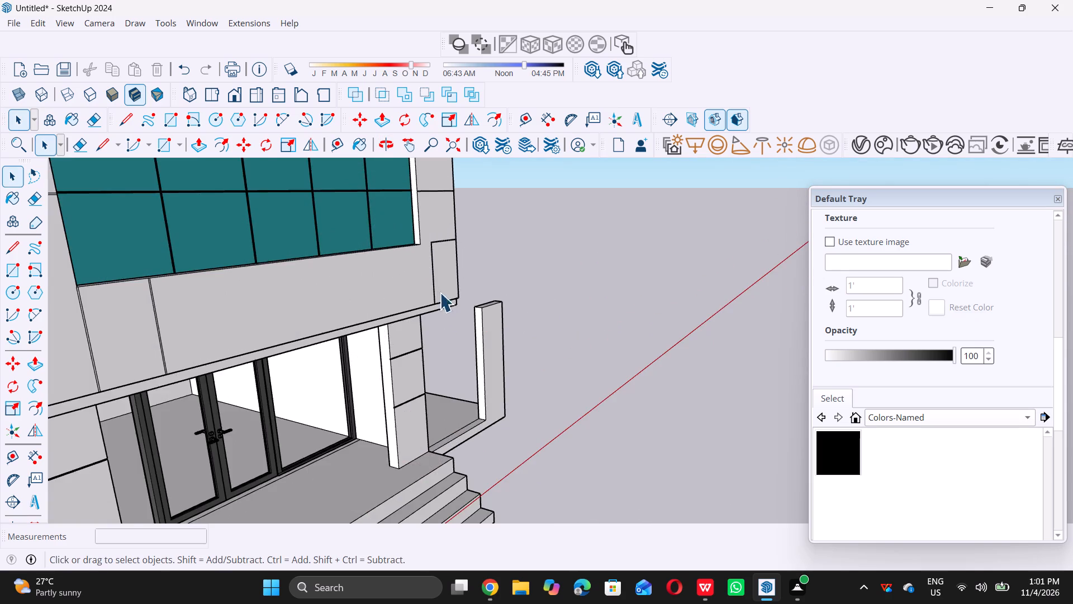
pyautogui.scroll(13, 454, 307)
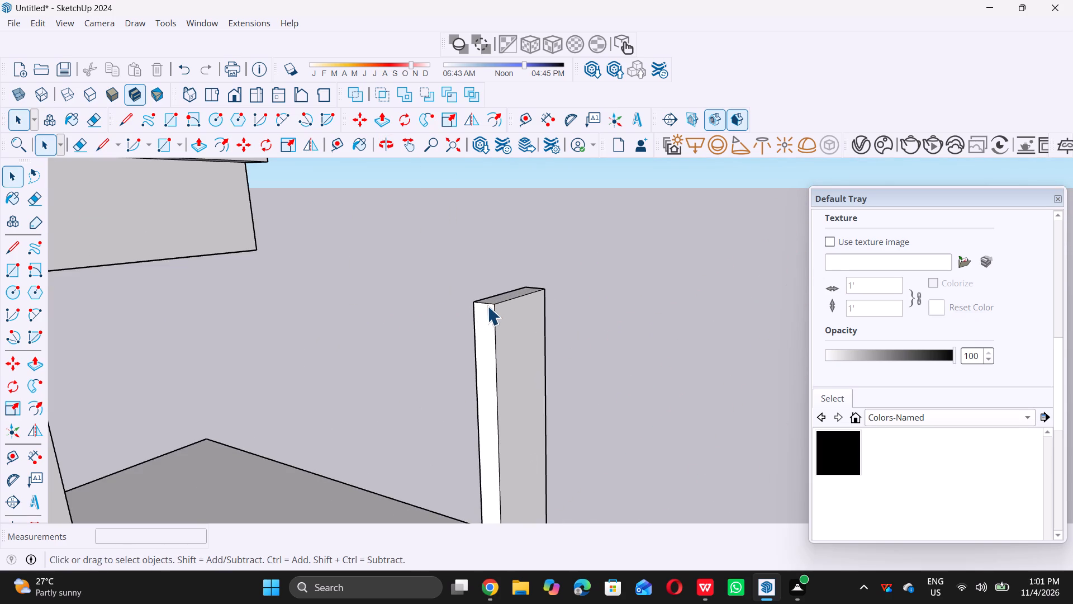
# Place a guide 3' below the top edge on the upright's narrow inner side face.
pyautogui.scroll(4, 487, 306)
pyautogui.press('t')
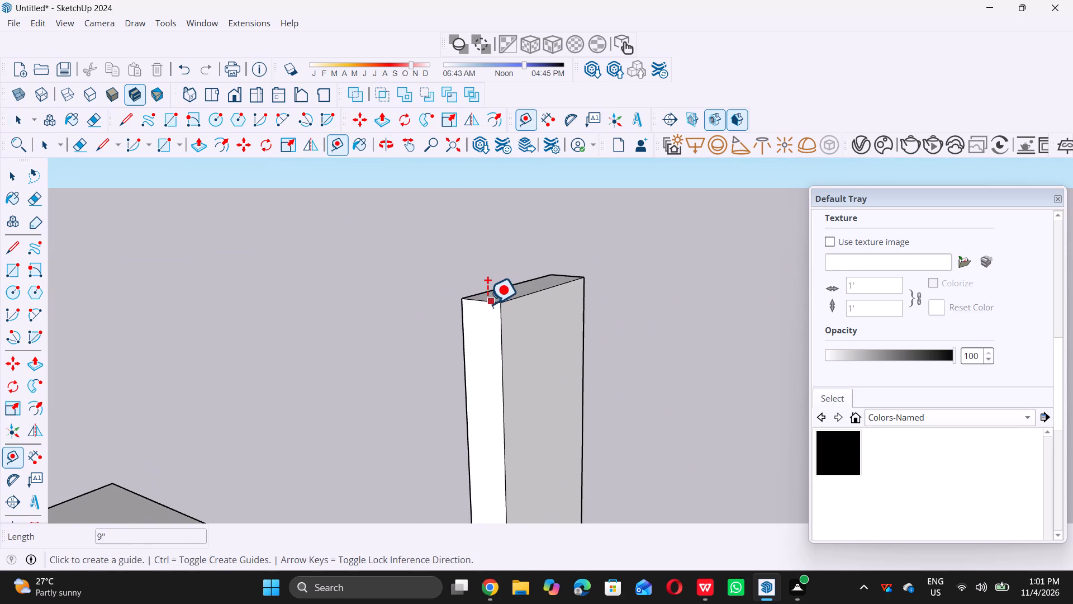
pyautogui.click(483, 305)
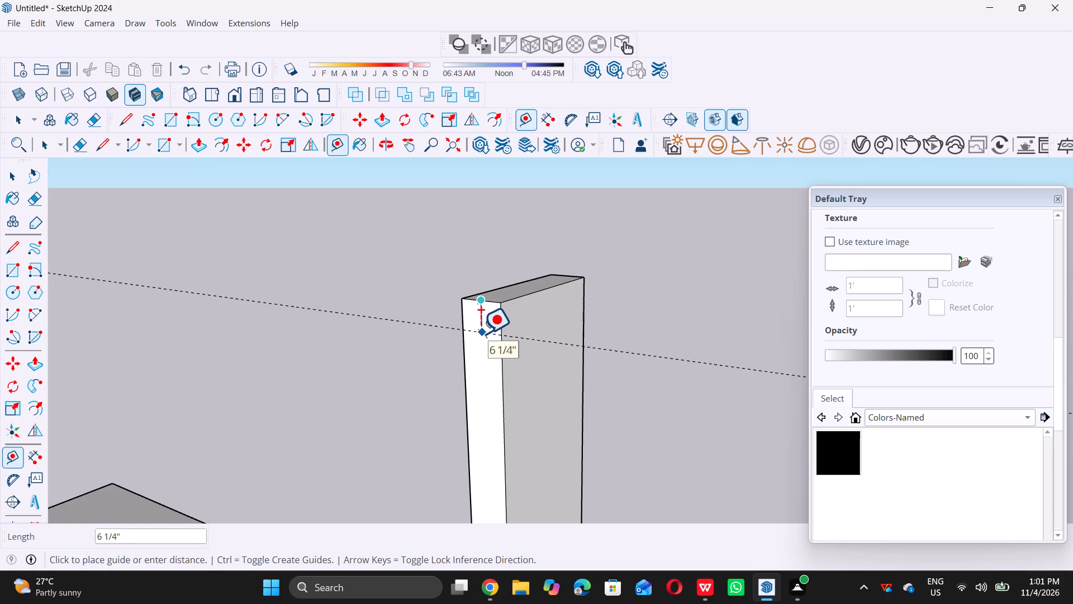
pyautogui.press('3')
pyautogui.press("'")
pyautogui.press('Return')
pyautogui.press('space')
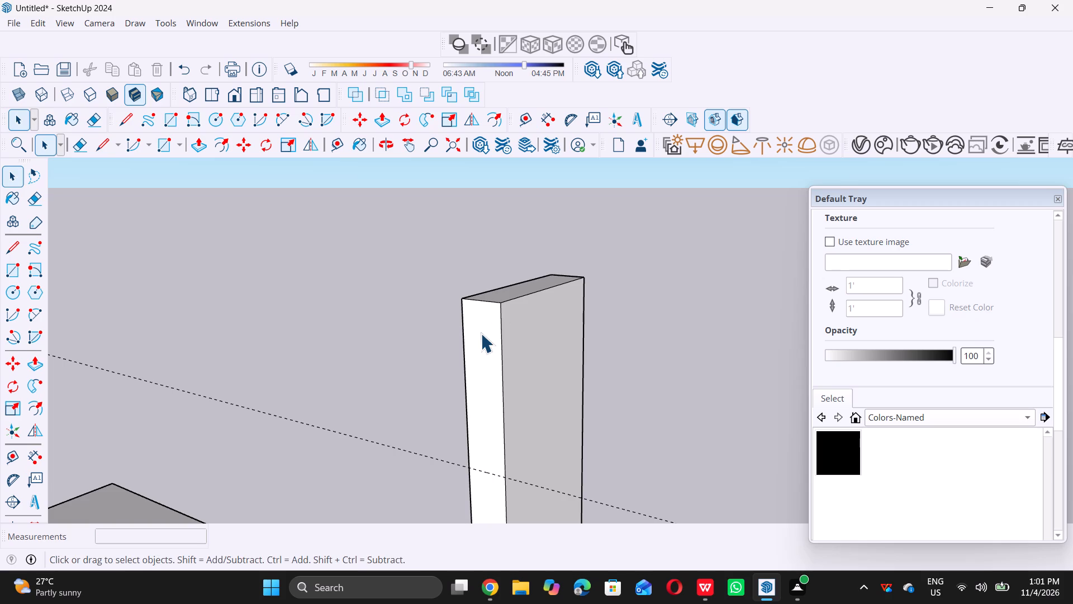
# Draw a rectangle from the inner side face's top corner down to the guide, across the upright's full thickness.
pyautogui.write('r')
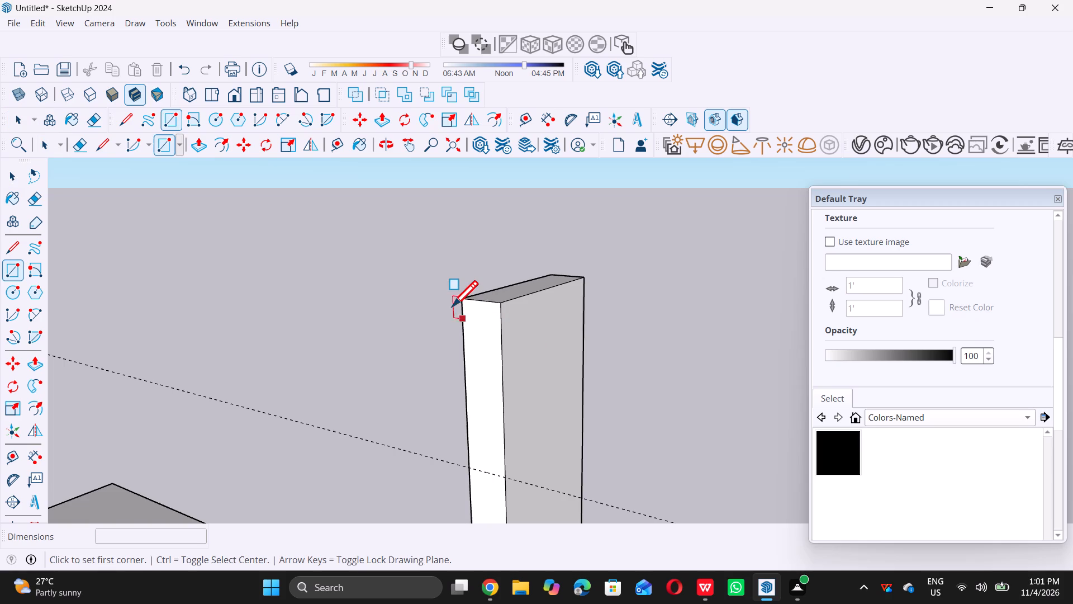
pyautogui.doubleClick(464, 301)
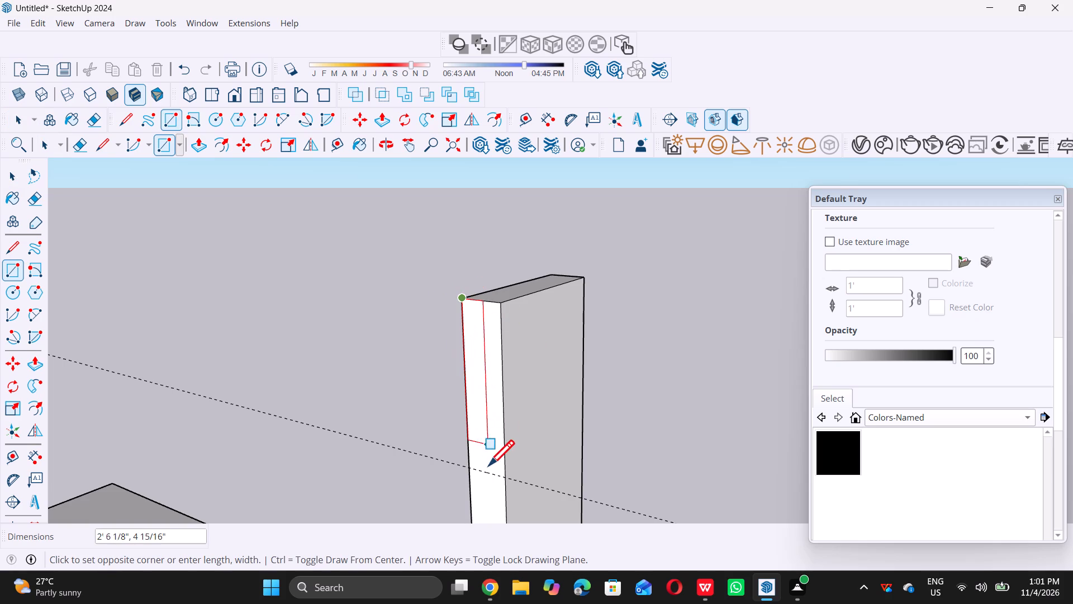
pyautogui.tripleClick(505, 476)
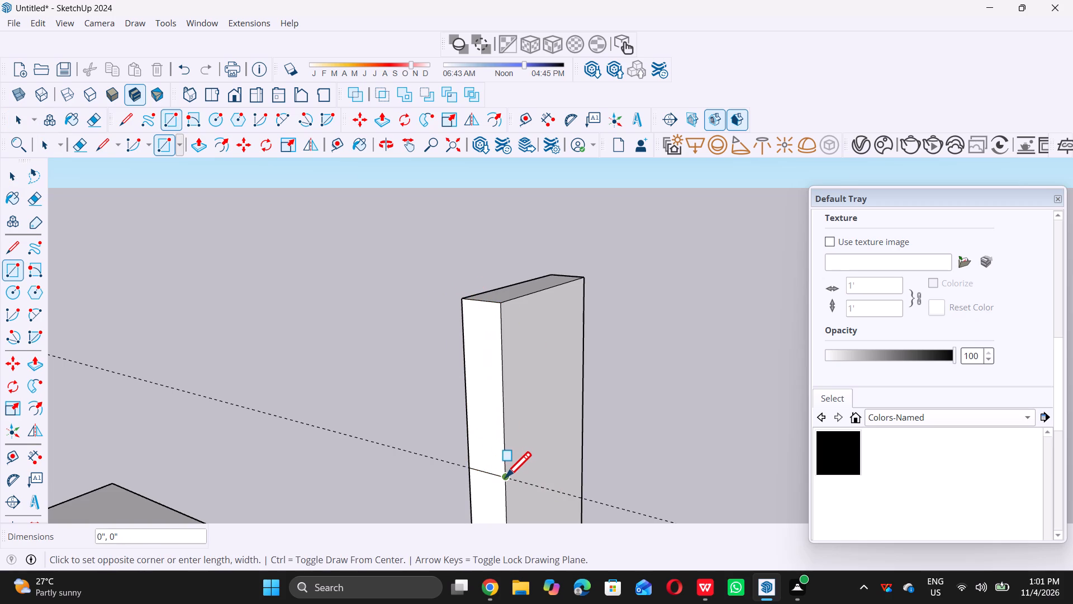
pyautogui.press('space')
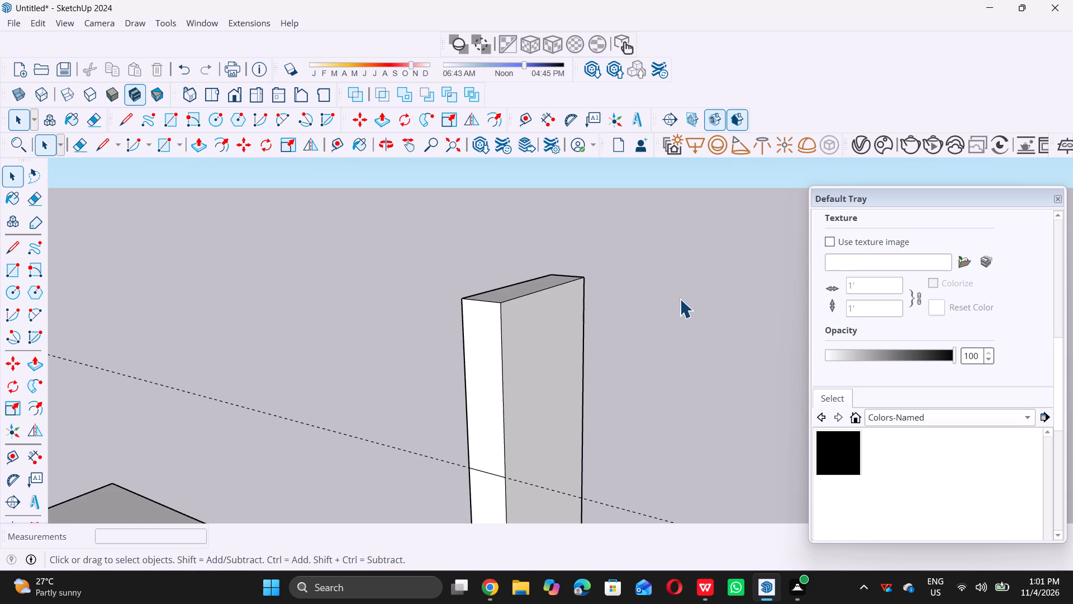
# Delete all guides from the model.
pyautogui.doubleClick(43, 27)
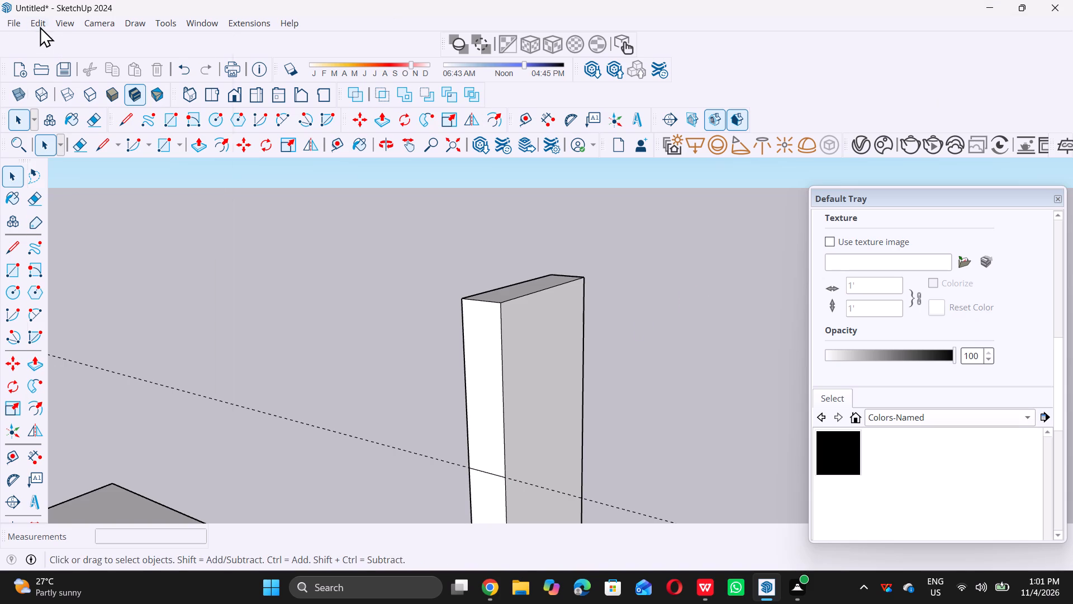
pyautogui.tripleClick(40, 26)
pyautogui.doubleClick(104, 163)
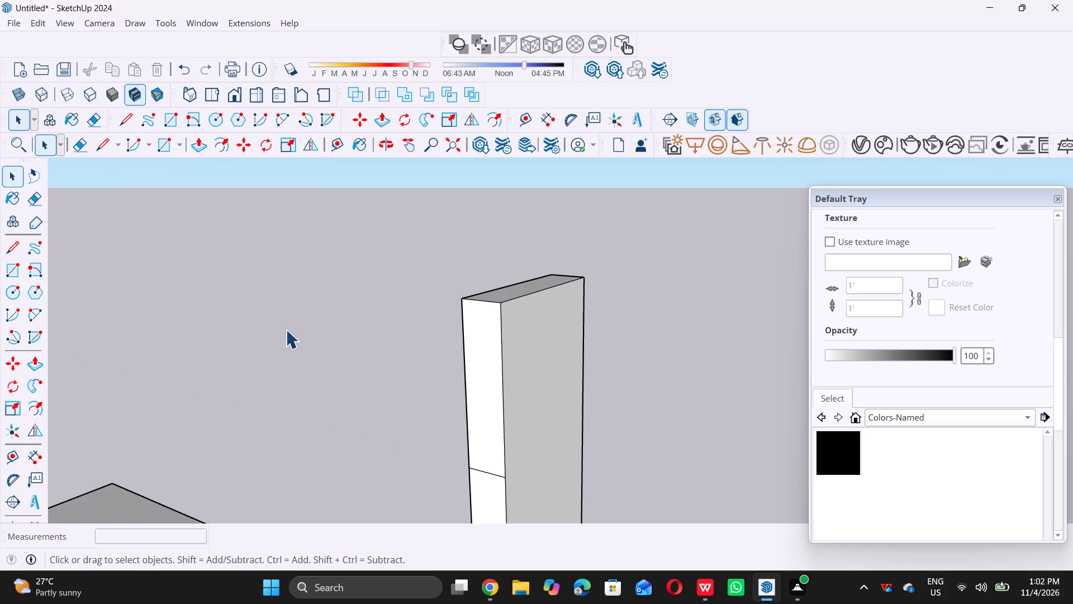
# Push/Pull the upper 3' rectangle of the upright's inner side face 12' toward the tower as a horizontal beam.
pyautogui.scroll(-12, 439, 429)
pyautogui.scroll(2, 523, 407)
pyautogui.moveTo(519, 414); pyautogui.dragTo(483, 381, button='middle')
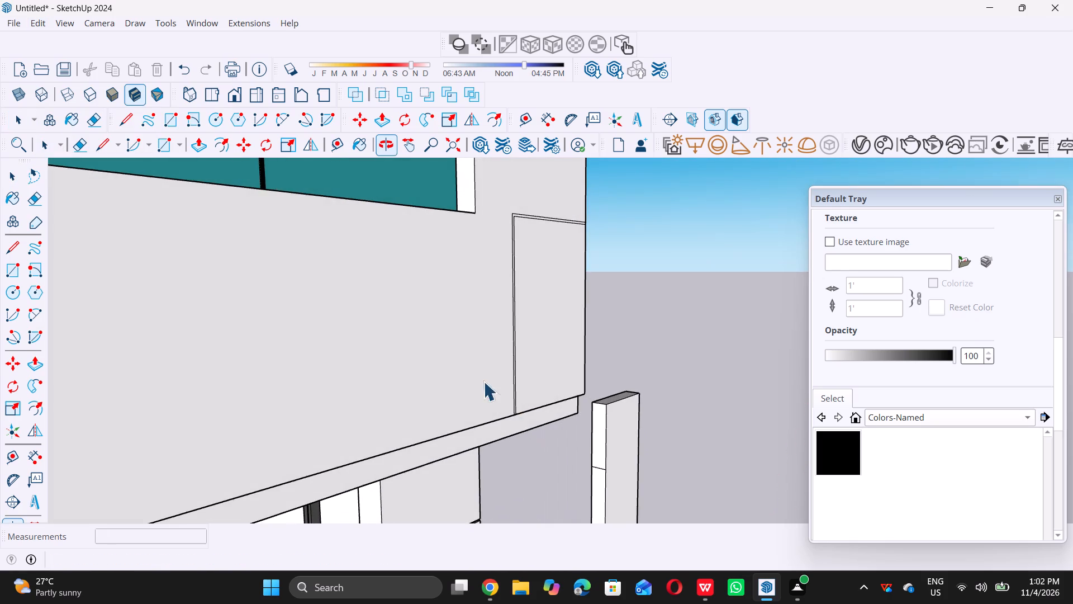
pyautogui.scroll(11, 583, 433)
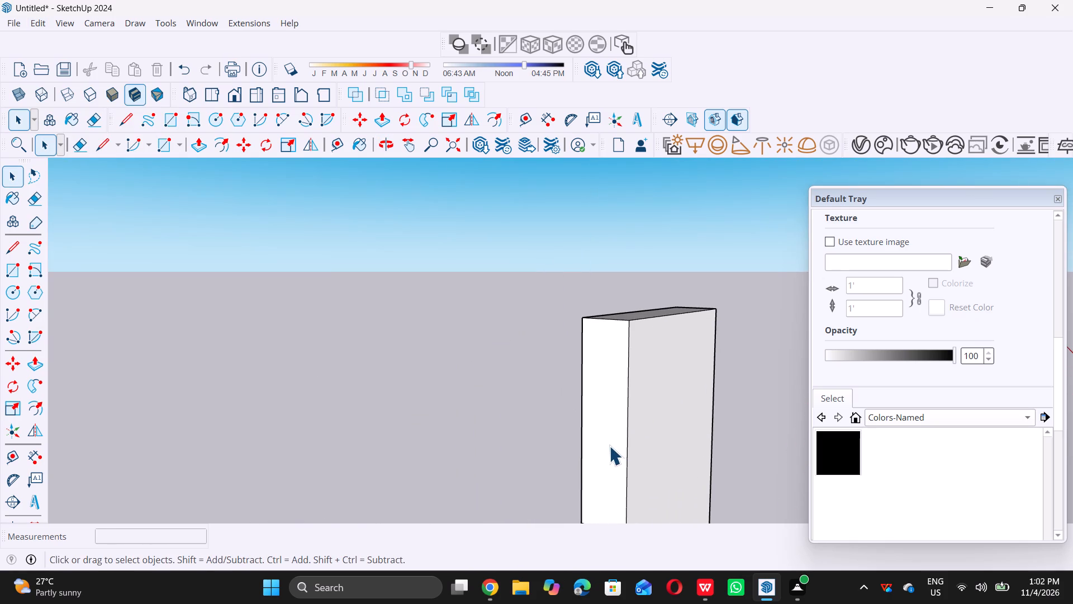
pyautogui.doubleClick(609, 446)
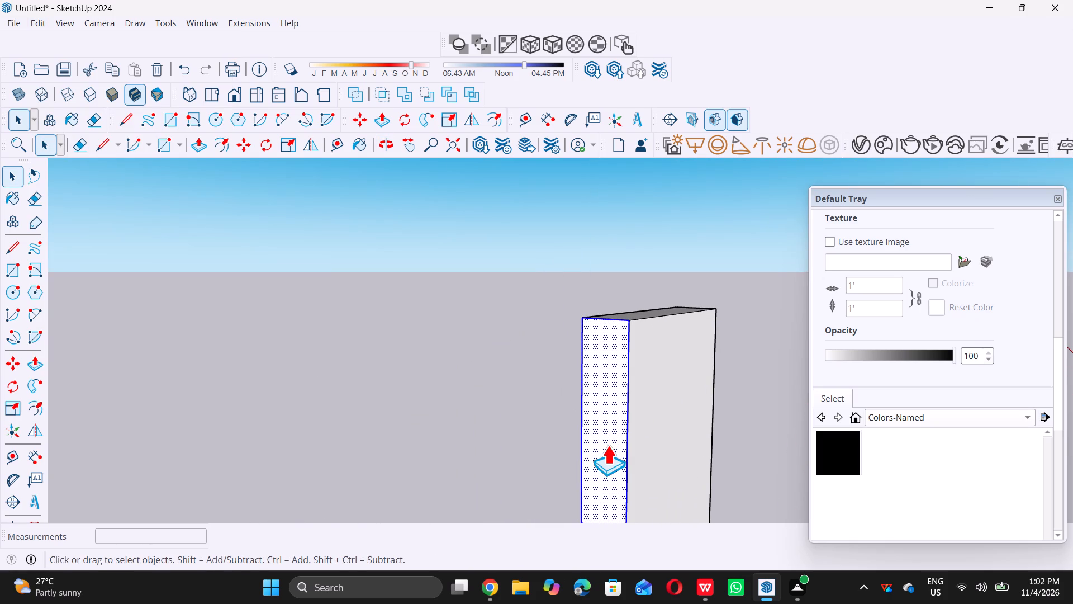
pyautogui.press('p')
pyautogui.click(607, 445)
pyautogui.scroll(-15, 571, 465)
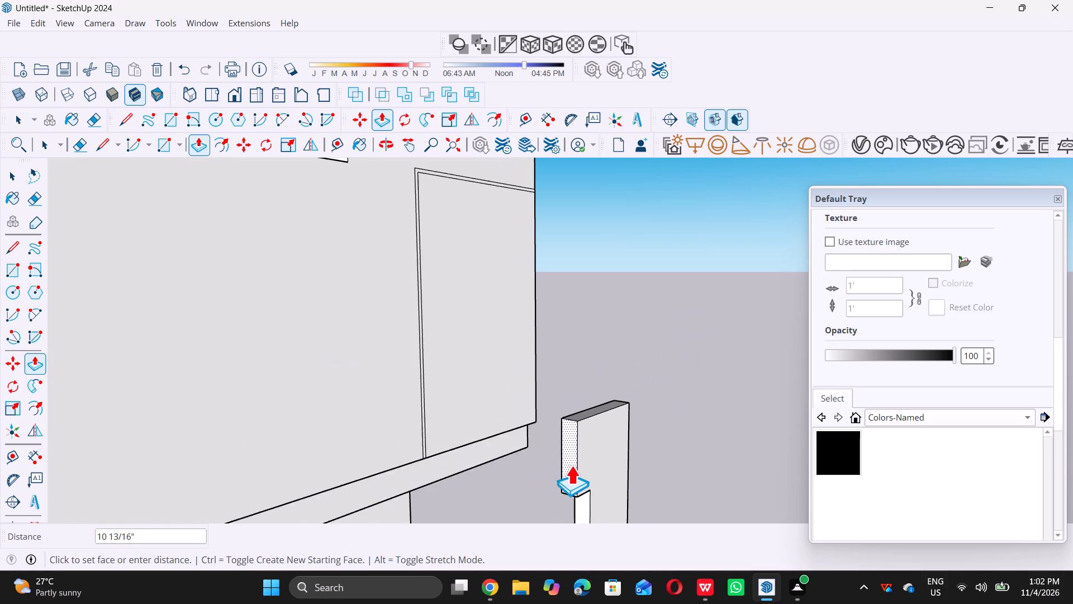
pyautogui.scroll(-10, 571, 465)
pyautogui.scroll(2, 539, 489)
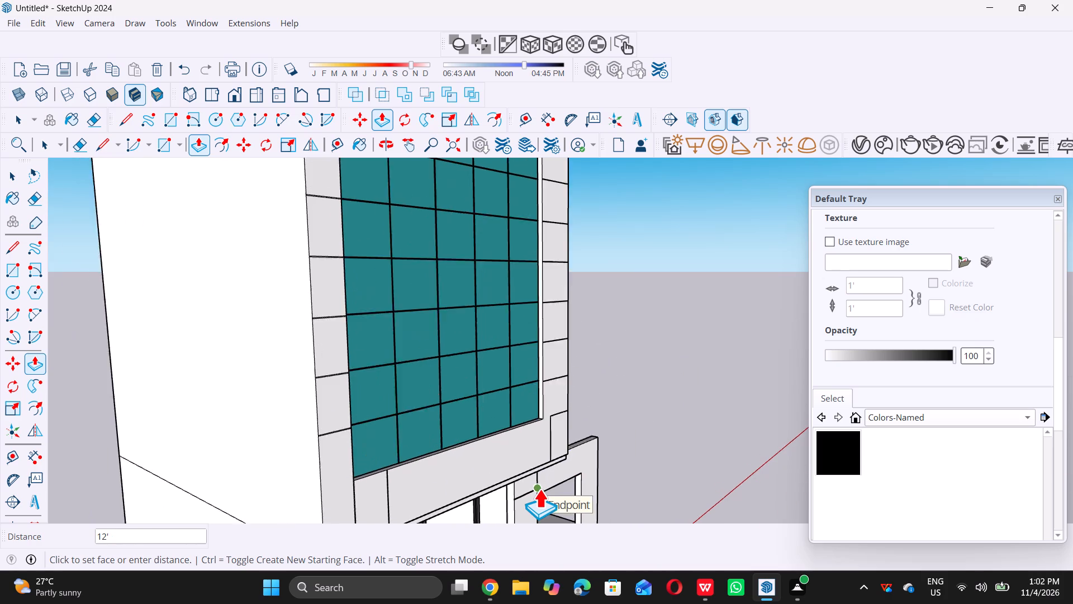
pyautogui.scroll(2, 539, 489)
pyautogui.click(539, 489)
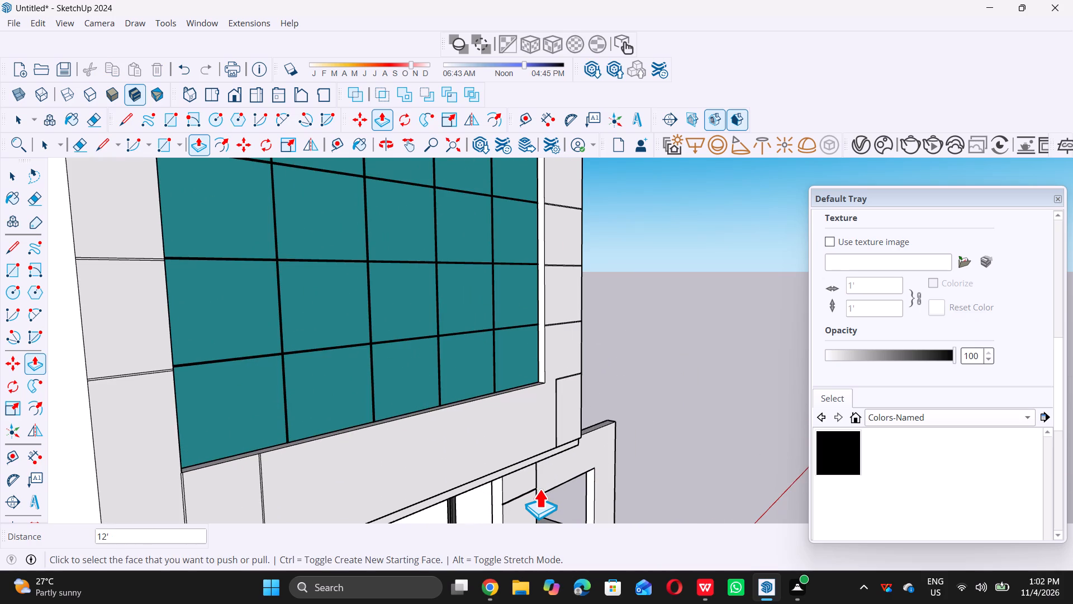
pyautogui.press('space')
pyautogui.scroll(-6, 539, 489)
pyautogui.click(629, 427)
# Examine the new beam and upright beside the tower entrance from a distance and from the front.
pyautogui.scroll(-14, 565, 398)
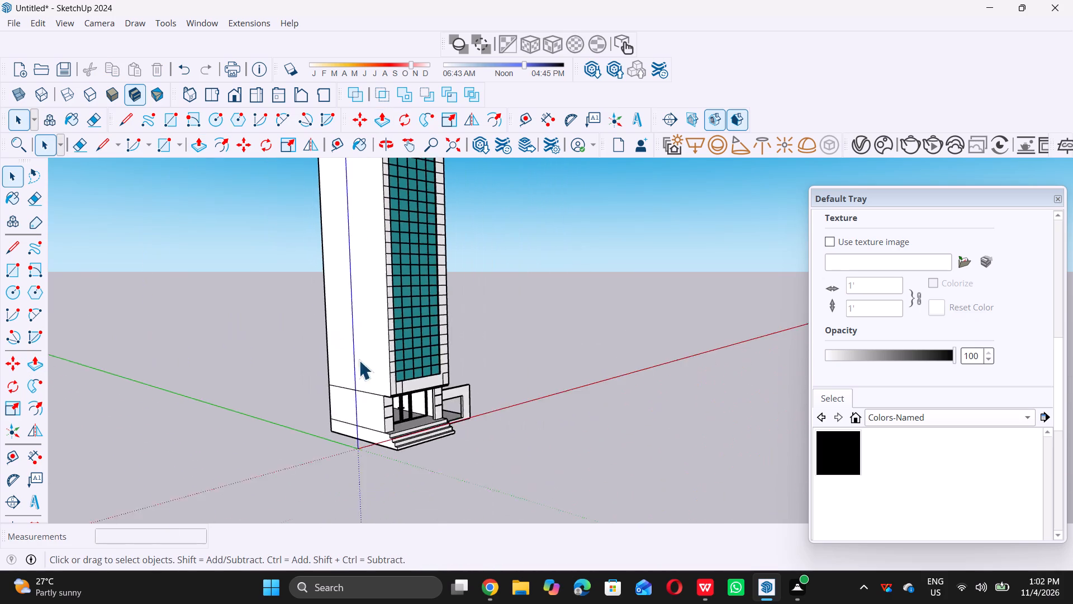
pyautogui.scroll(-1, 359, 360)
pyautogui.middleClick(479, 442)
pyautogui.moveTo(479, 442); pyautogui.dragTo(374, 414, button='middle')
pyautogui.scroll(-9, 382, 448)
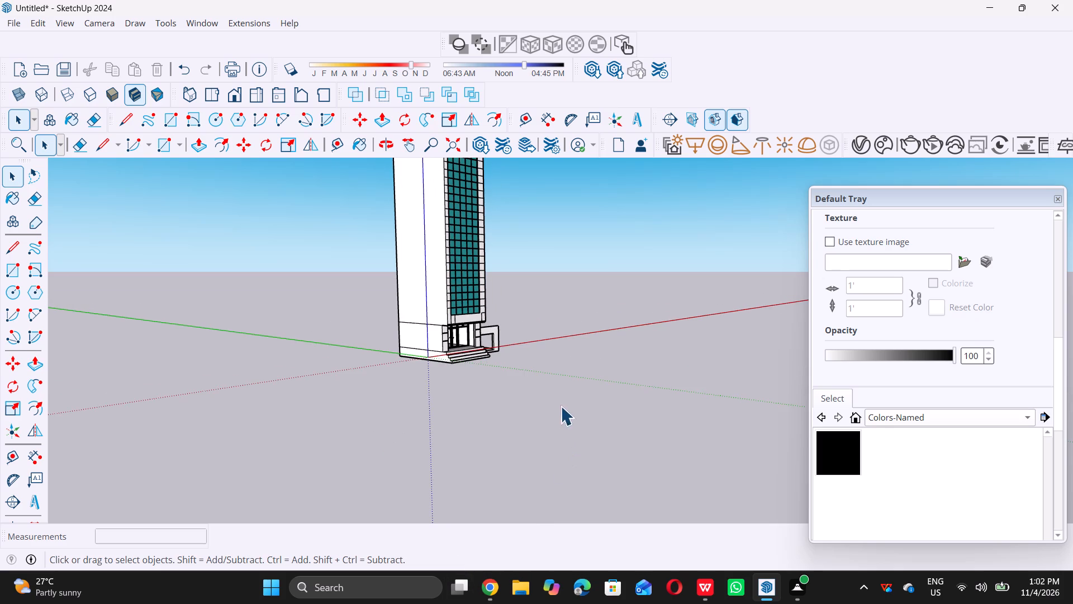
pyautogui.scroll(-6, 533, 418)
pyautogui.scroll(-5, 496, 391)
pyautogui.moveTo(535, 337); pyautogui.dragTo(355, 315, button='middle')
pyautogui.scroll(-1, 371, 315)
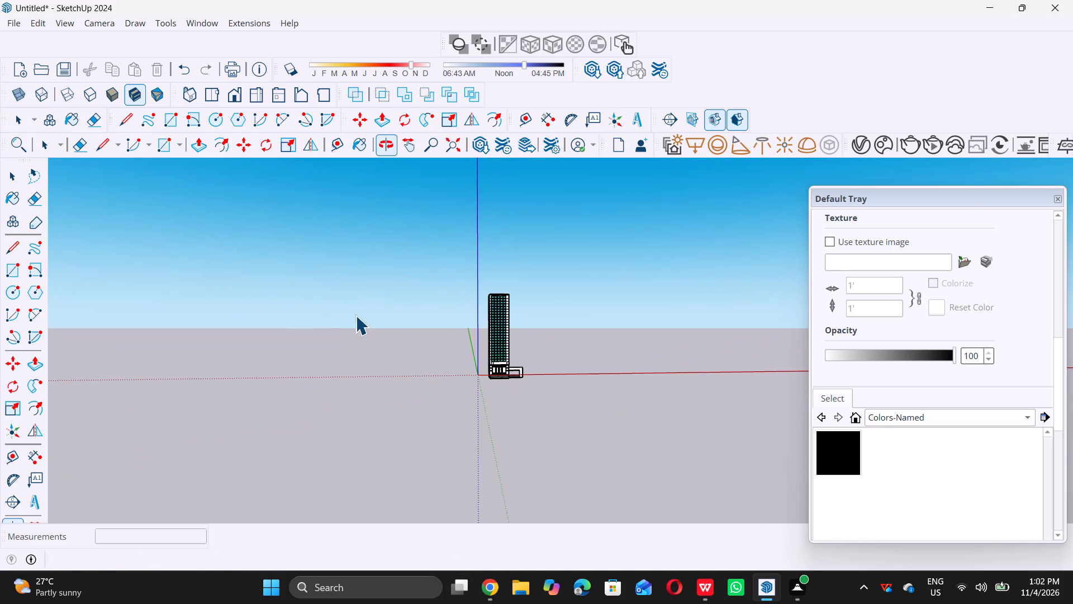
pyautogui.scroll(7, 621, 365)
pyautogui.scroll(13, 401, 361)
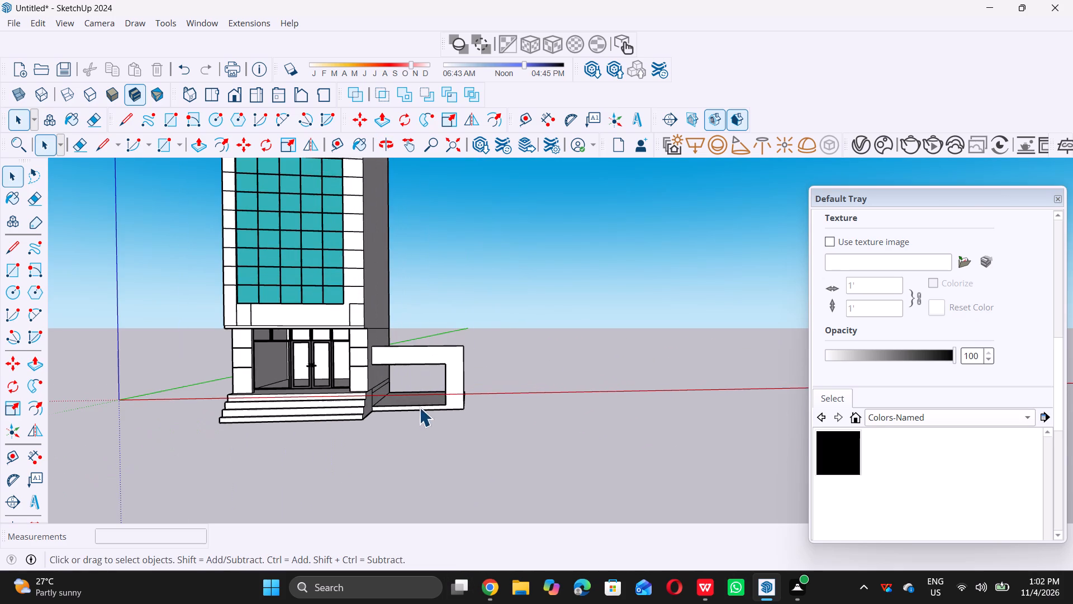
pyautogui.scroll(6, 395, 351)
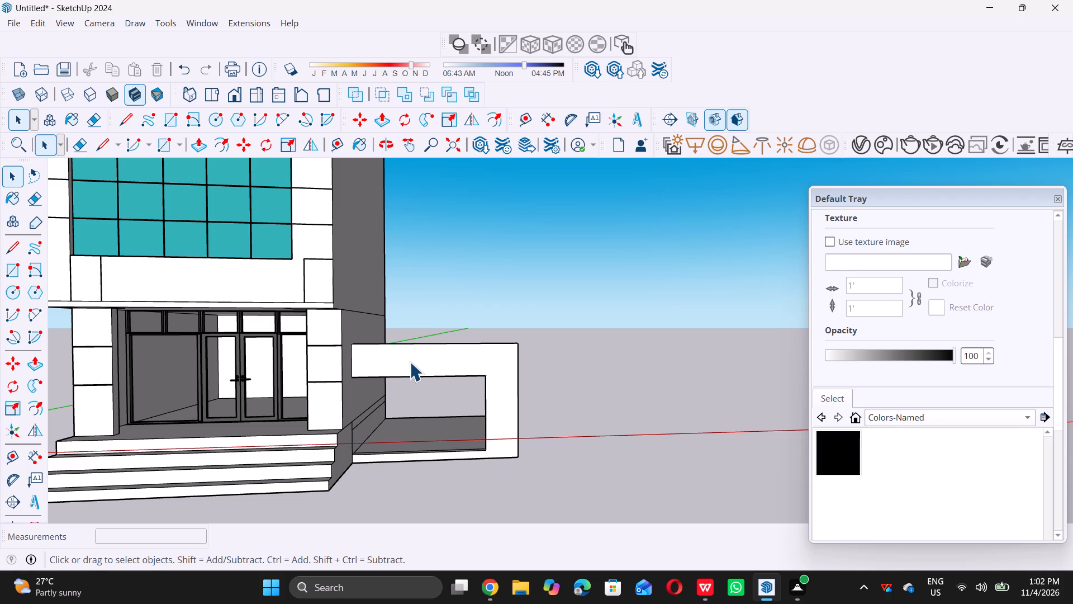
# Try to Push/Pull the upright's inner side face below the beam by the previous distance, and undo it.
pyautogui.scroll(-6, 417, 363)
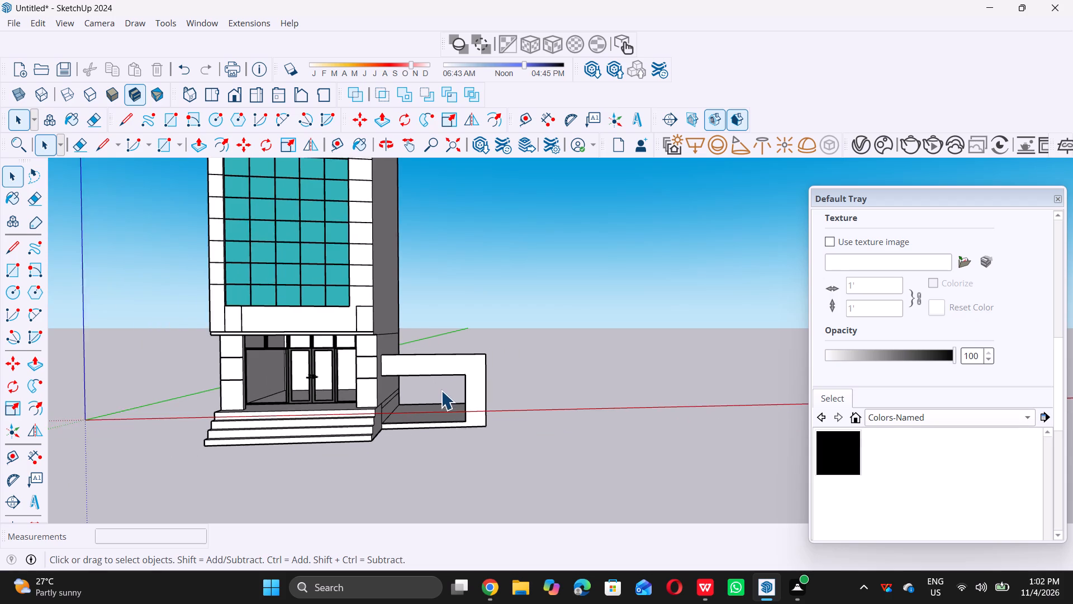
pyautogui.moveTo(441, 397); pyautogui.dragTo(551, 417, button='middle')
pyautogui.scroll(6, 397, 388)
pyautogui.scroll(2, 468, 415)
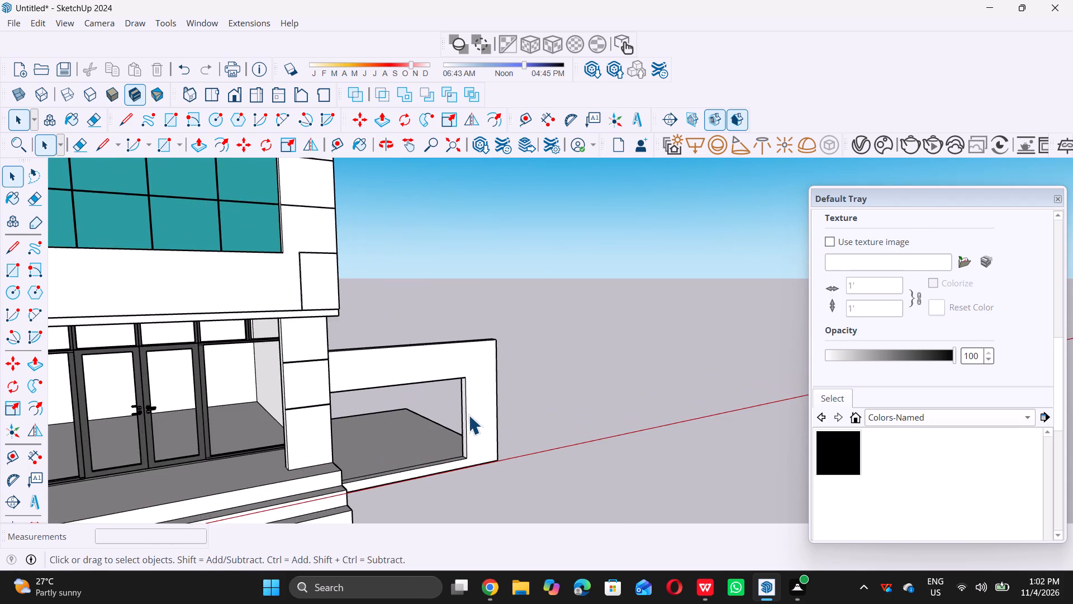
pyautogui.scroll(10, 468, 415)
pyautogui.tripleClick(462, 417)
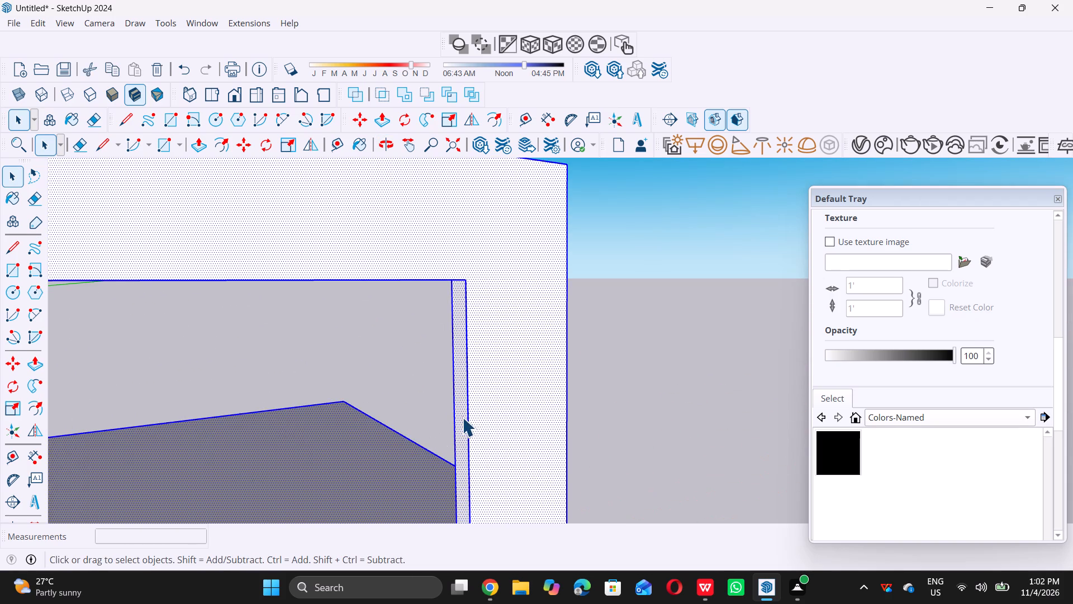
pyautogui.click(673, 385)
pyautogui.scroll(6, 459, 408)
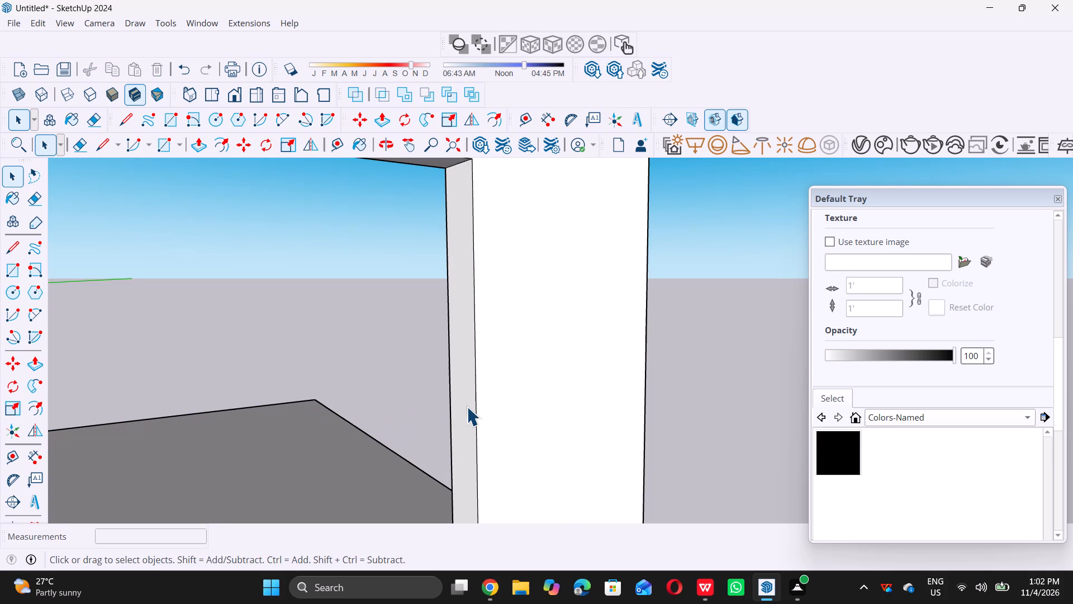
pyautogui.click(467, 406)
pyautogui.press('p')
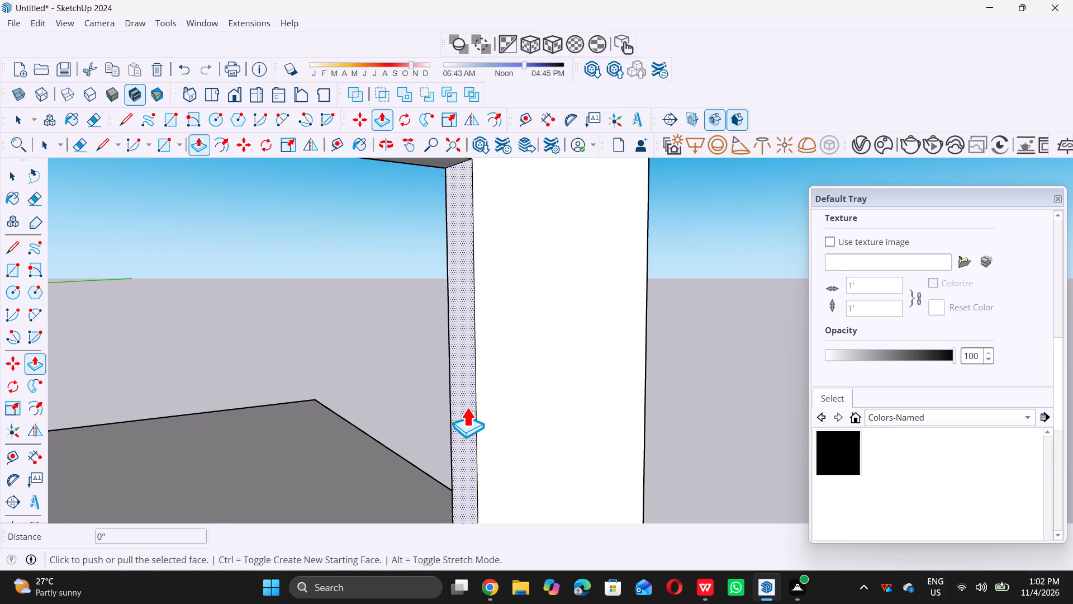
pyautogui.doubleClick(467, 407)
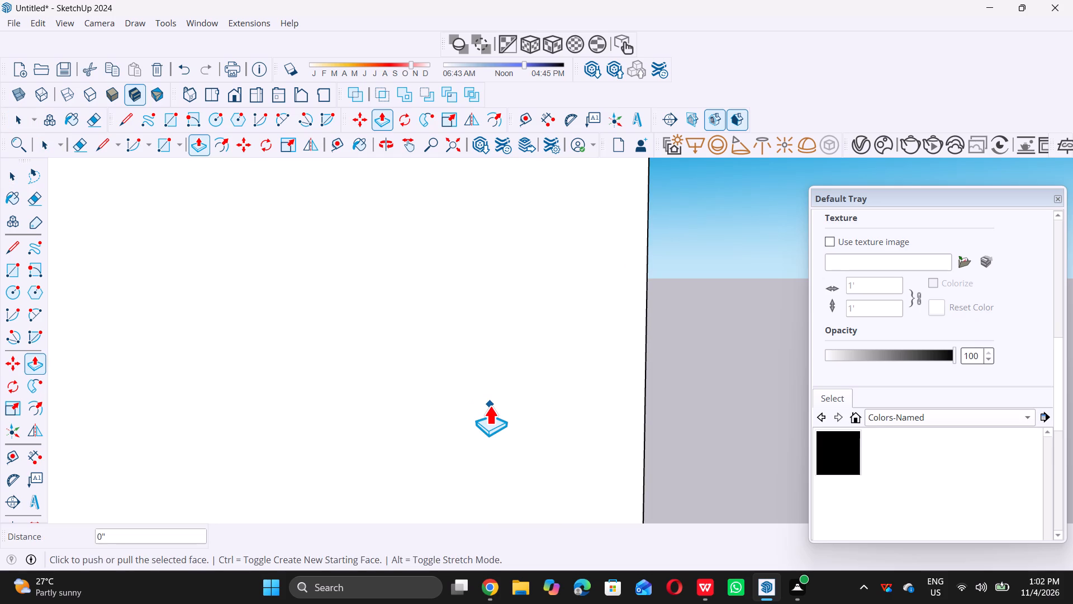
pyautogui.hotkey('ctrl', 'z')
# Push/Pull the upright's inner side face about 10" outward, narrowing the upright below the beam.
pyautogui.click(463, 402)
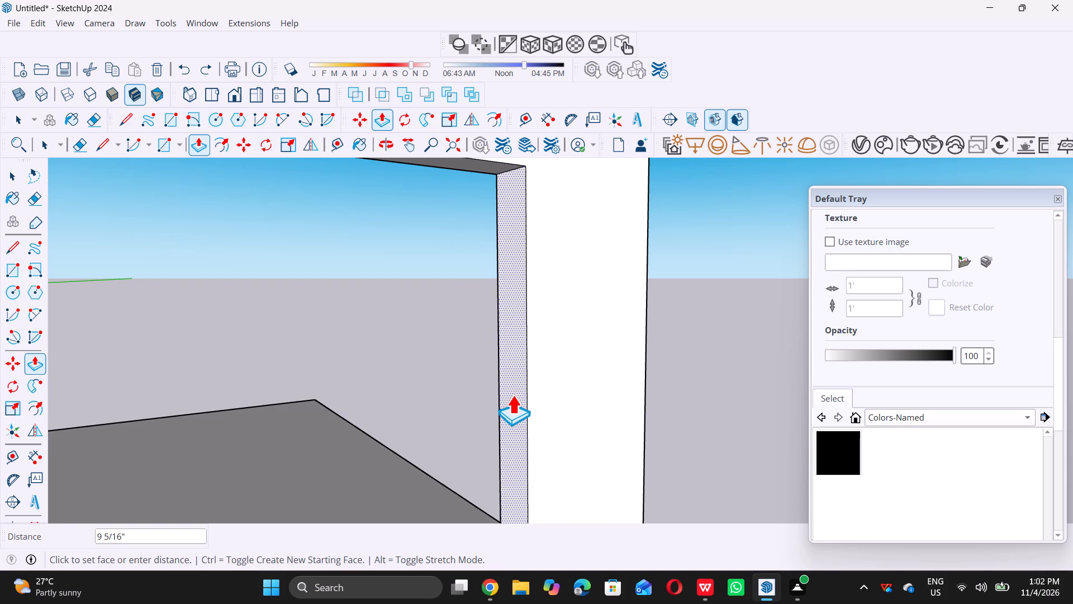
pyautogui.tripleClick(518, 391)
pyautogui.press('space')
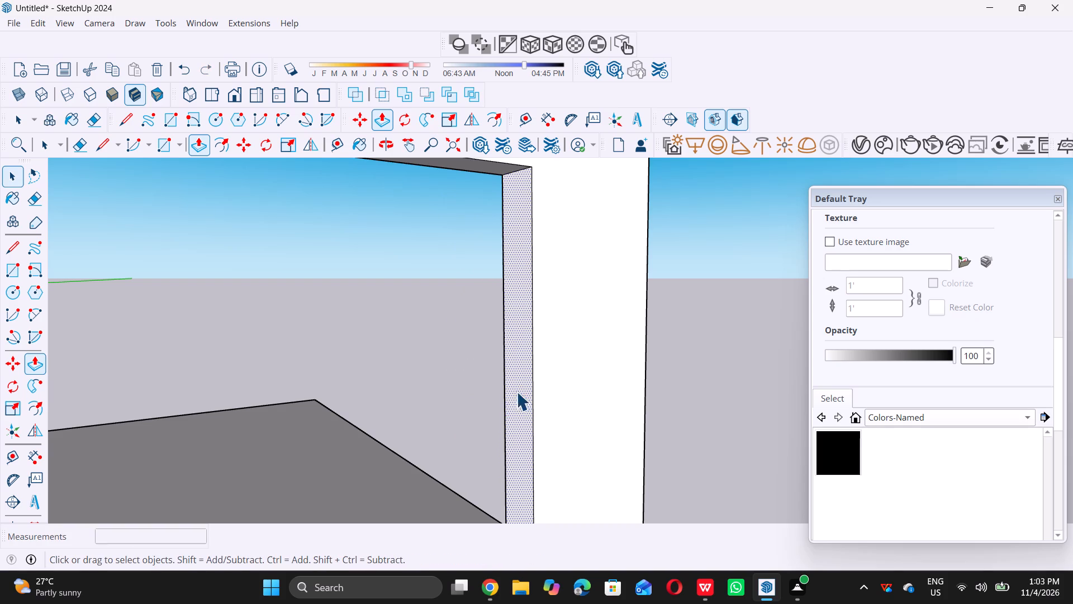
pyautogui.doubleClick(698, 394)
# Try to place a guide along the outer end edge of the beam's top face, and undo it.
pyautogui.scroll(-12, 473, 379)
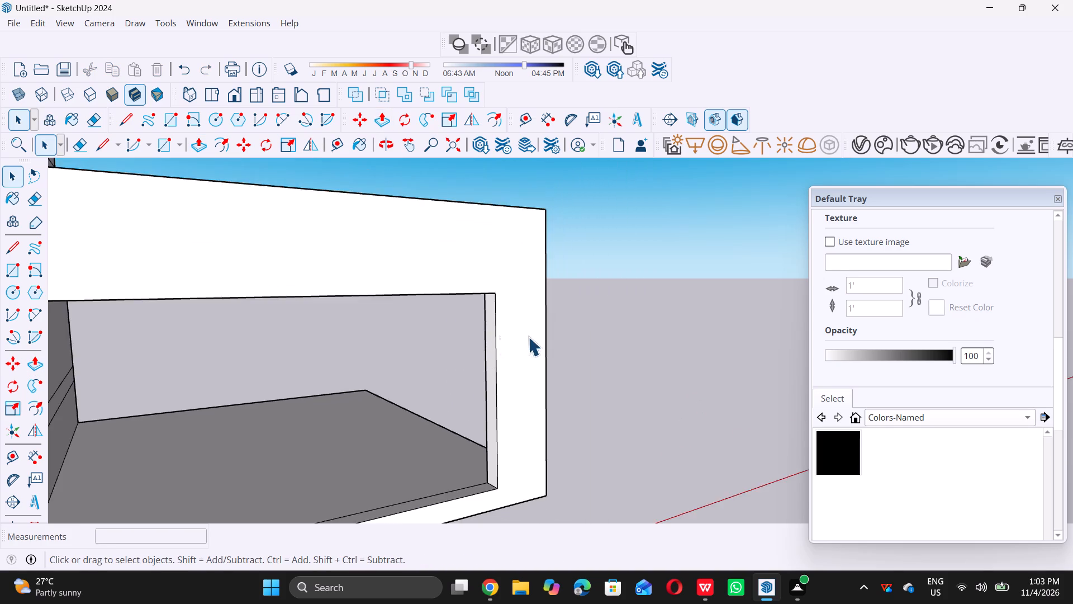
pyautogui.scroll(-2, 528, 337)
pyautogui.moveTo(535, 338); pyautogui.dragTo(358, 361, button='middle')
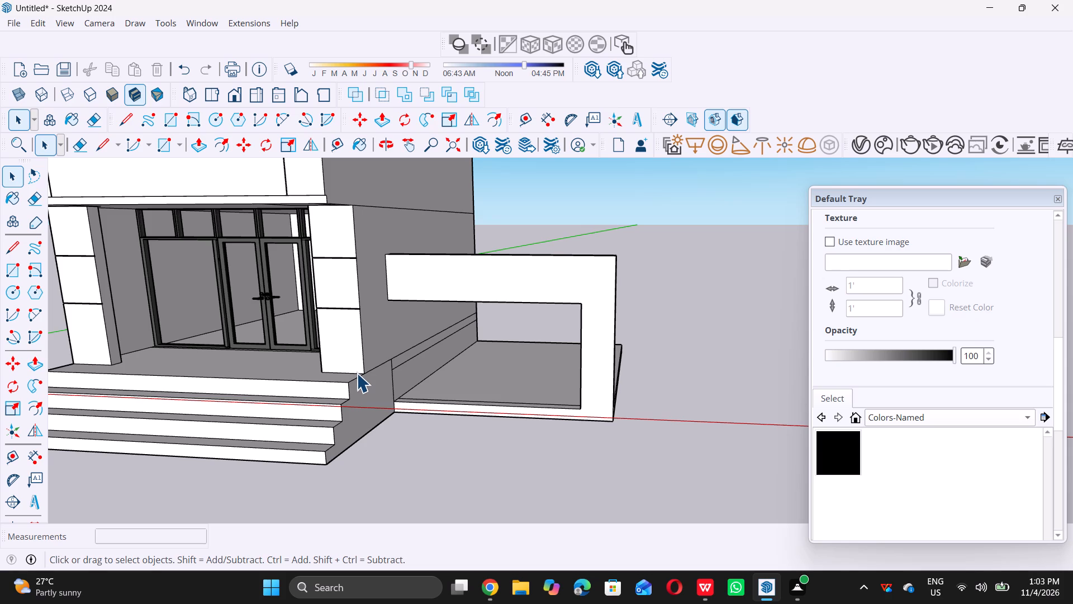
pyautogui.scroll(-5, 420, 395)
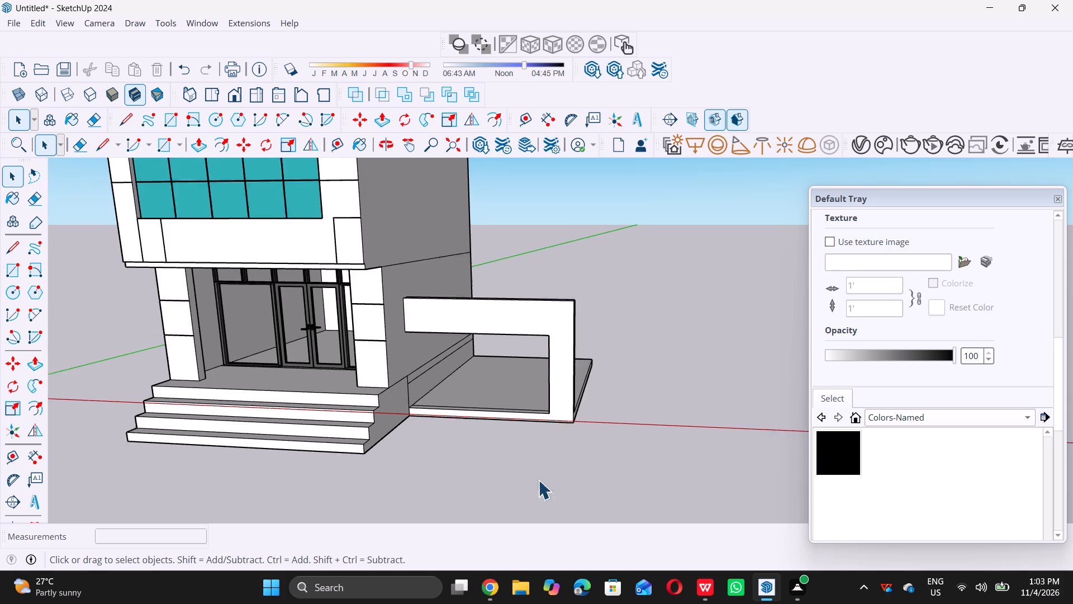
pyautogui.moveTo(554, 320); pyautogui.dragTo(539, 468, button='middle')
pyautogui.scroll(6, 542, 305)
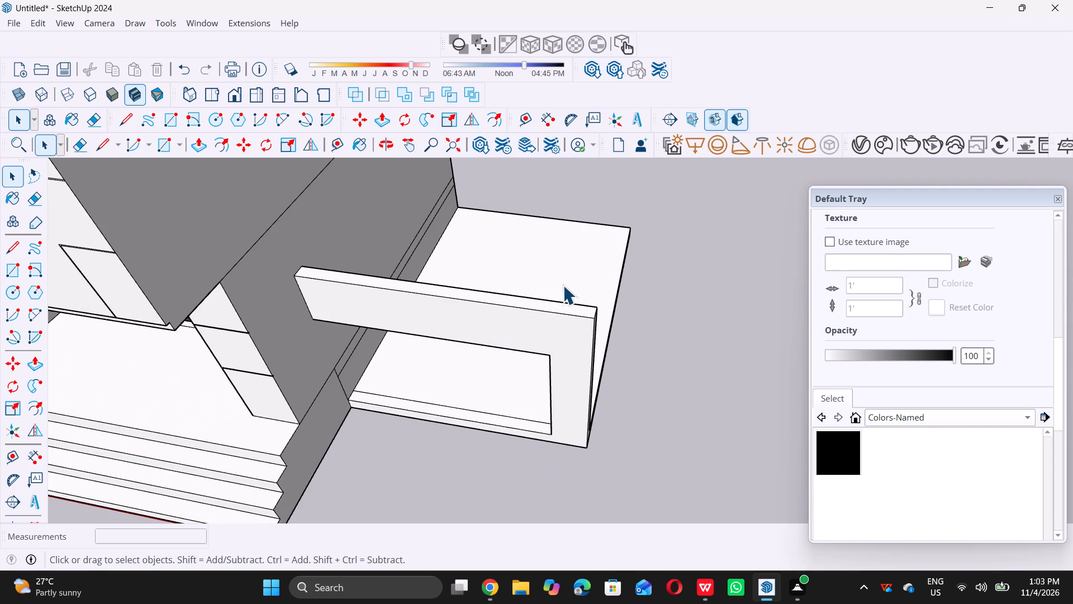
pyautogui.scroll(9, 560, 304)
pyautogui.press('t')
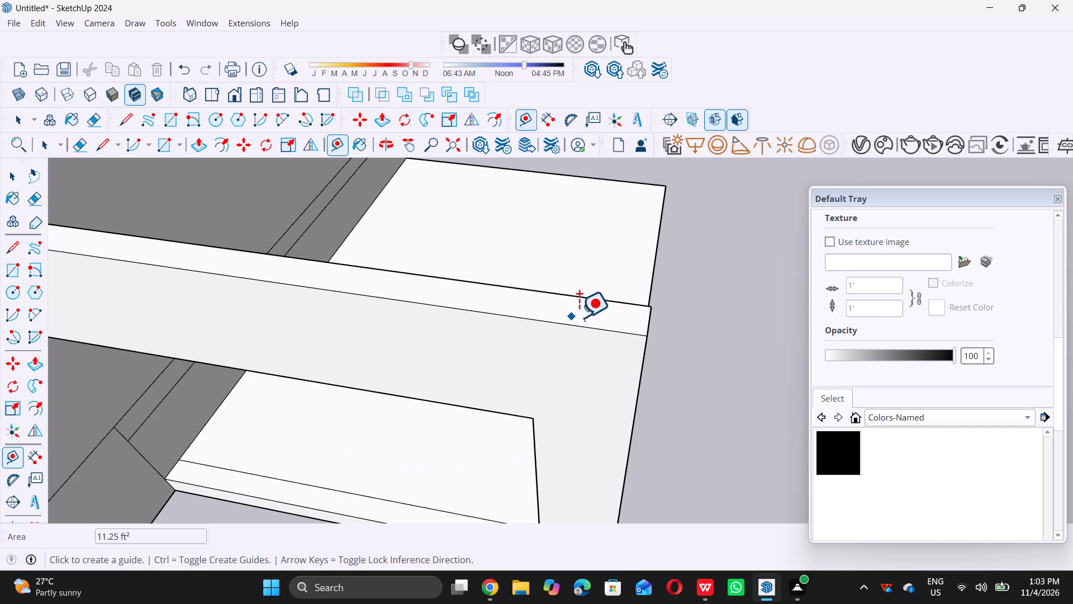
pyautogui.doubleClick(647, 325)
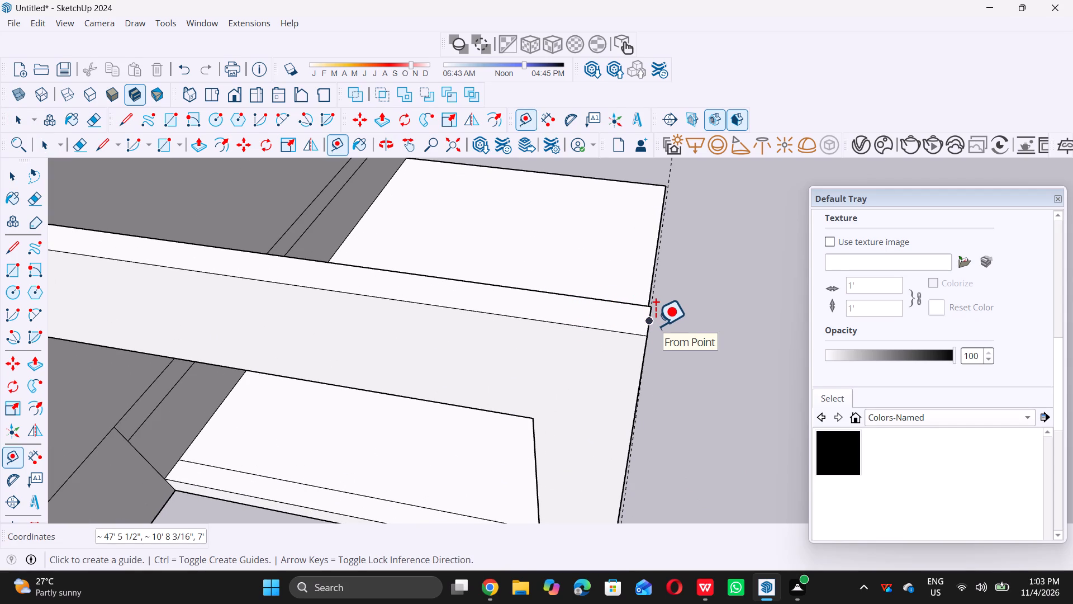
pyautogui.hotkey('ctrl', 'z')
# Place a Tape Measure guide across the beam's top face, 3' in from its outer end edge.
pyautogui.scroll(4, 642, 318)
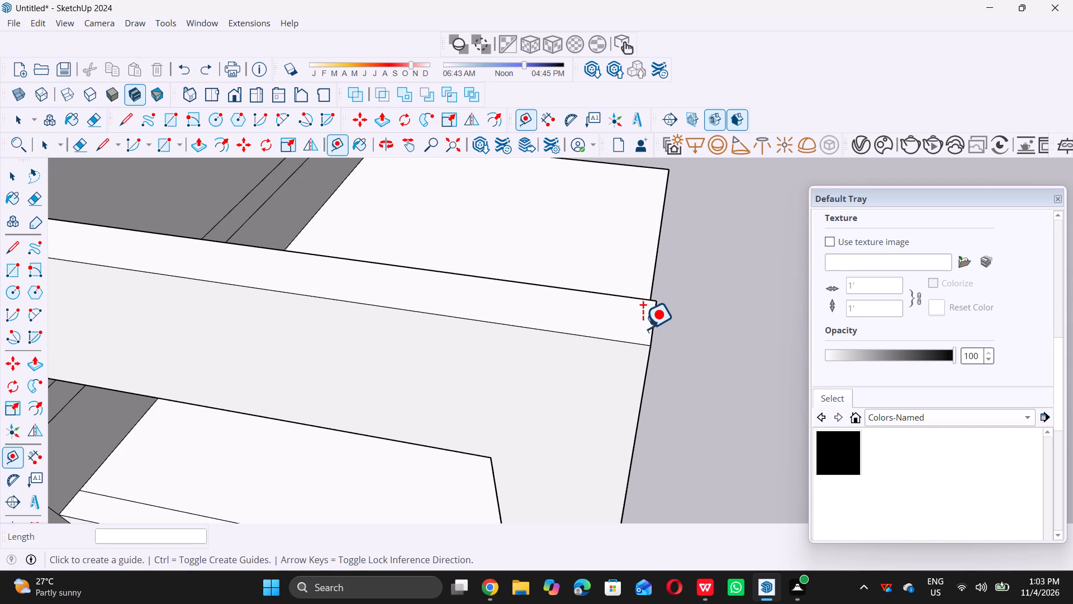
pyautogui.scroll(7, 643, 328)
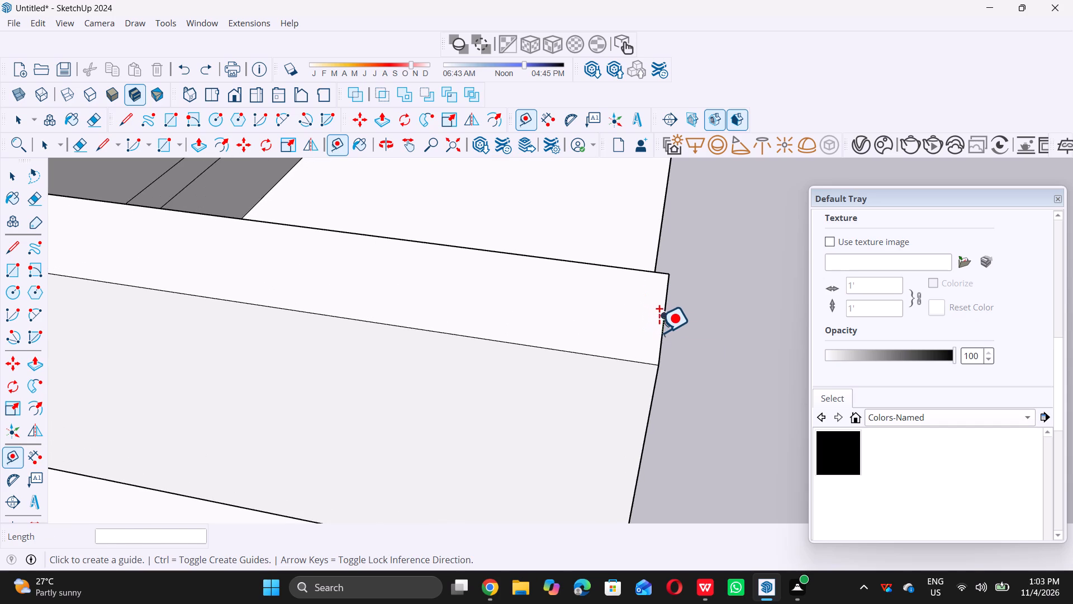
pyautogui.click(663, 299)
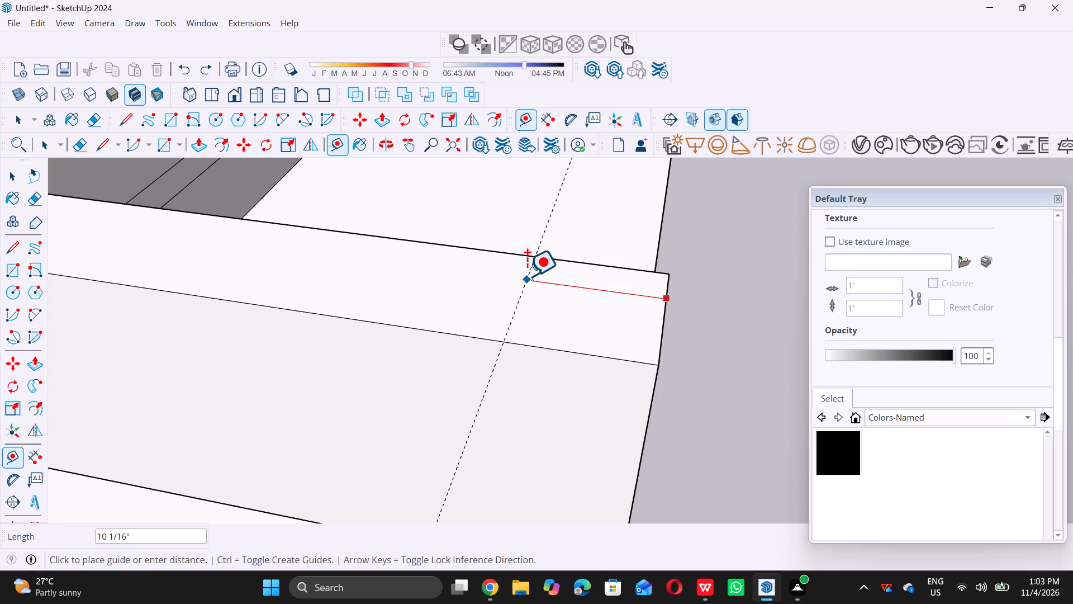
pyautogui.press('3')
pyautogui.press("'")
pyautogui.press('Return')
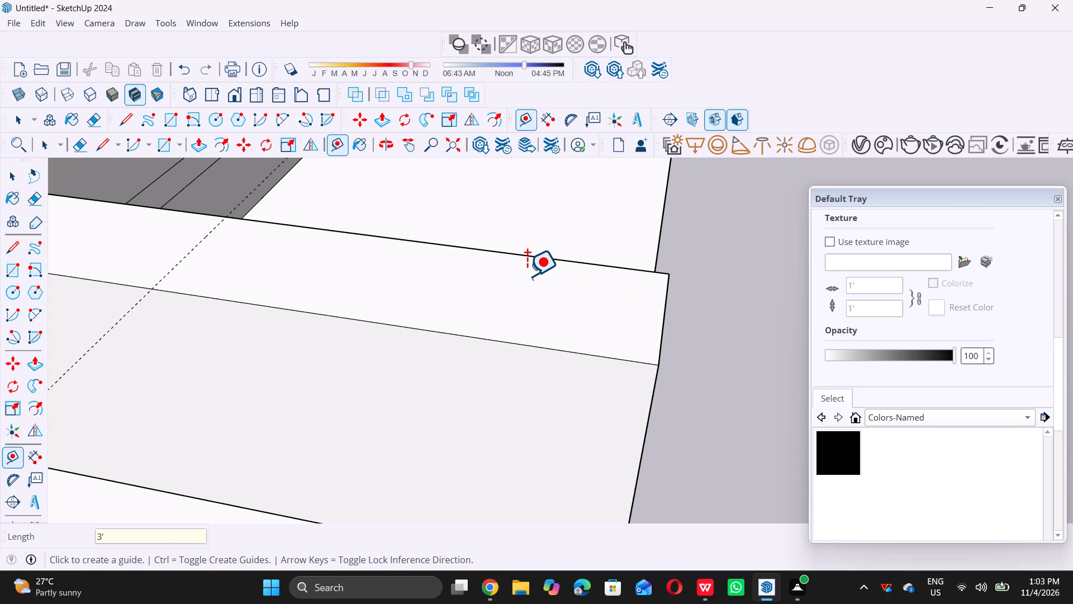
pyautogui.press('space')
# Draw a 3' by 9" rectangle on the beam's top face, from the guide intersection to the outer back corner.
pyautogui.write('r')
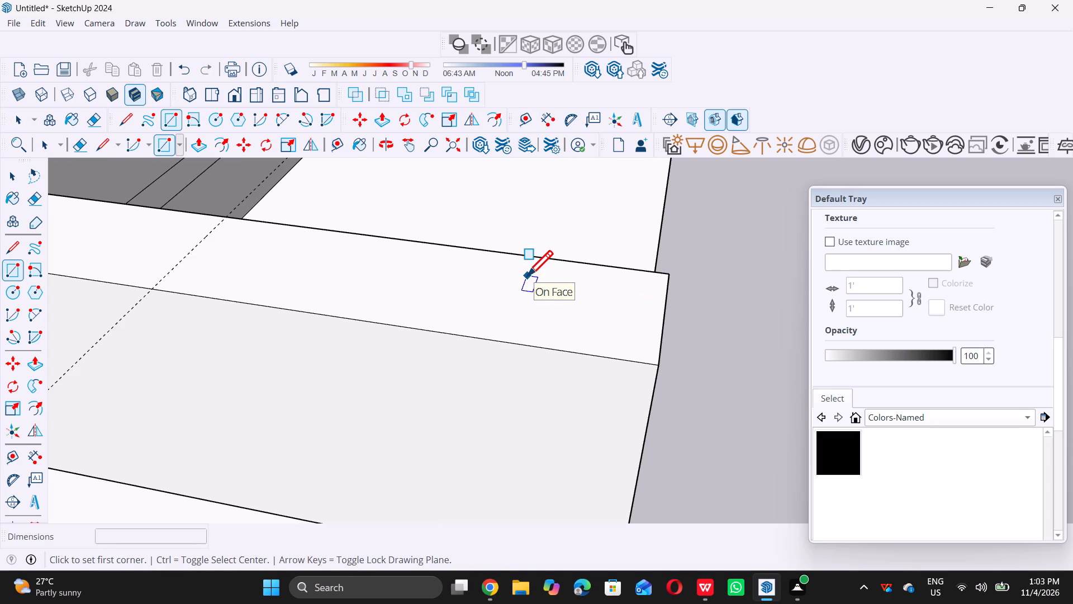
pyautogui.click(153, 292)
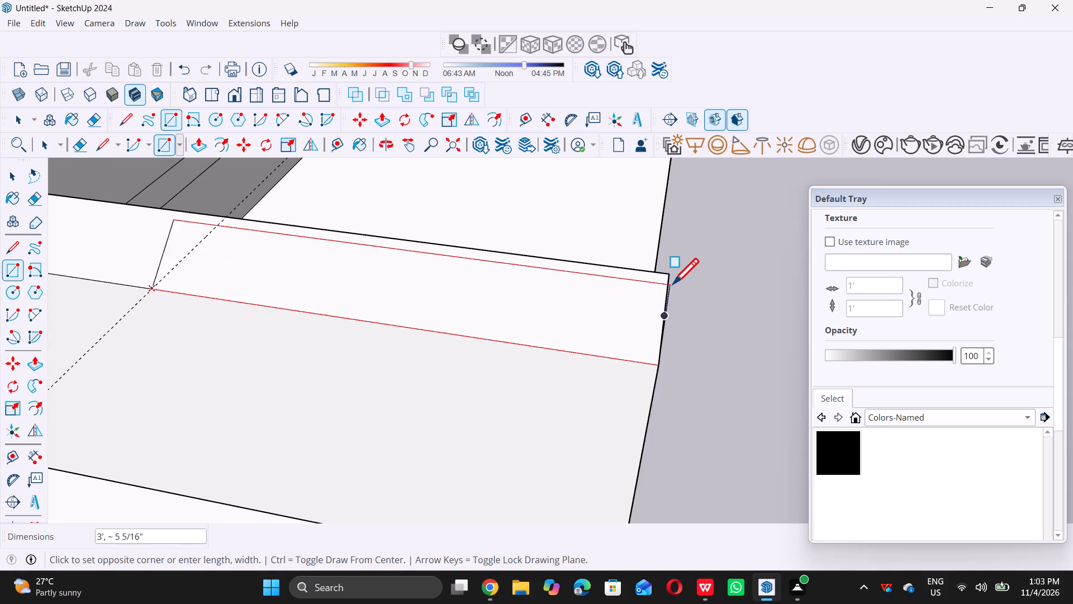
pyautogui.tripleClick(669, 277)
pyautogui.click(669, 275)
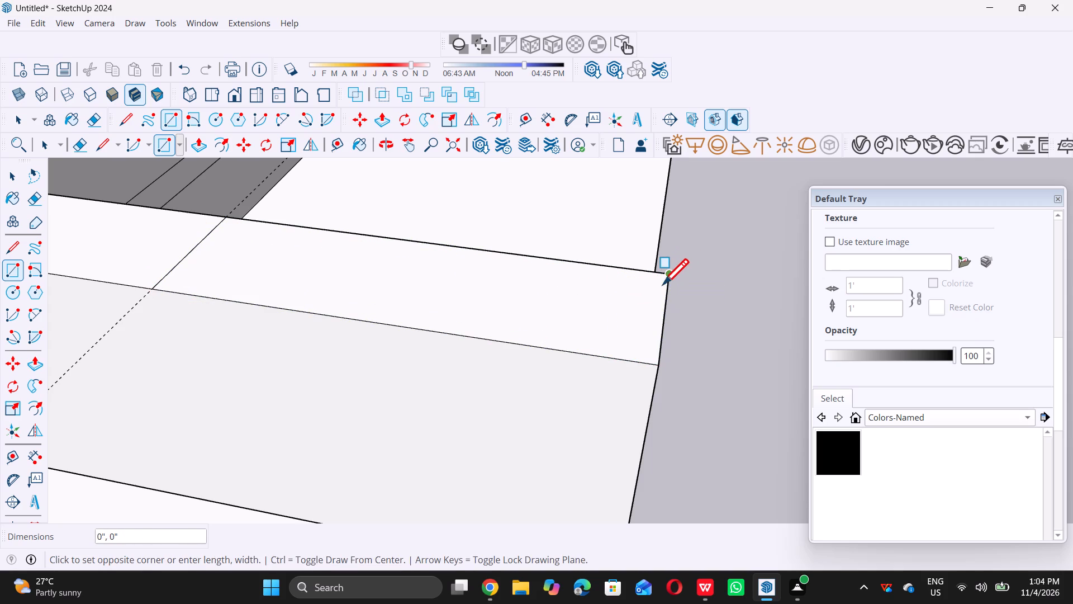
pyautogui.press('space')
# Delete all guides from the model.
pyautogui.tripleClick(39, 22)
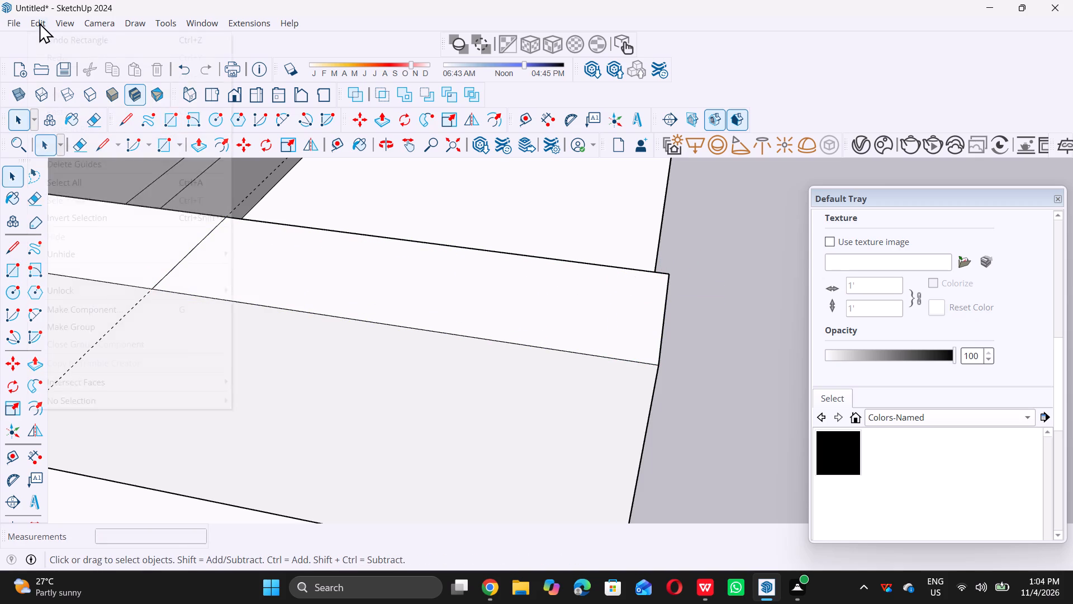
pyautogui.doubleClick(82, 163)
# Examine the frame beside the tower from above and from the front, and clear the selection.
pyautogui.scroll(-13, 399, 382)
pyautogui.scroll(-4, 540, 389)
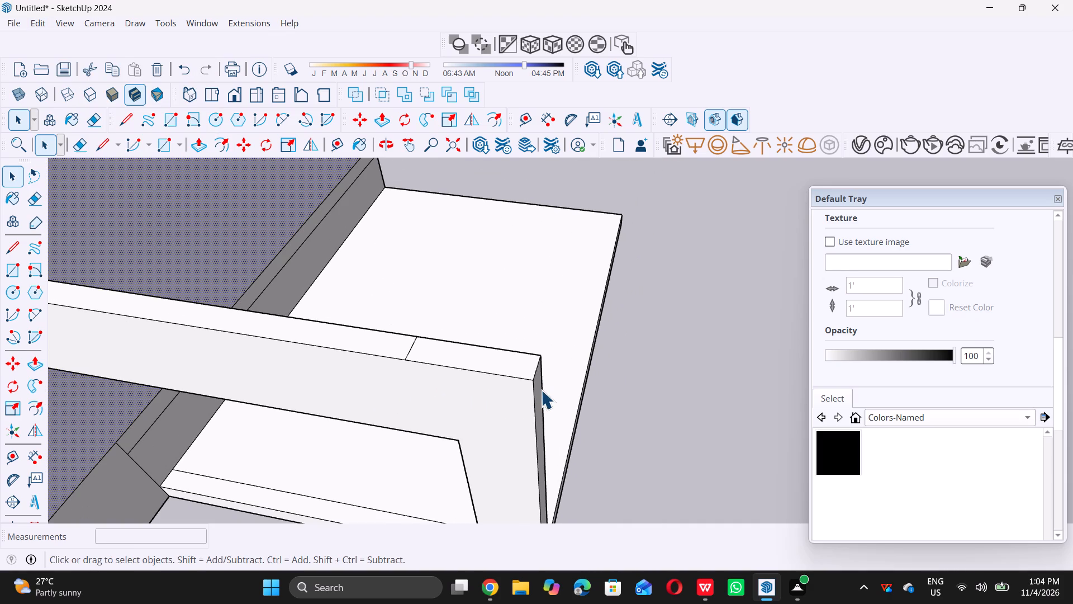
pyautogui.scroll(-4, 508, 388)
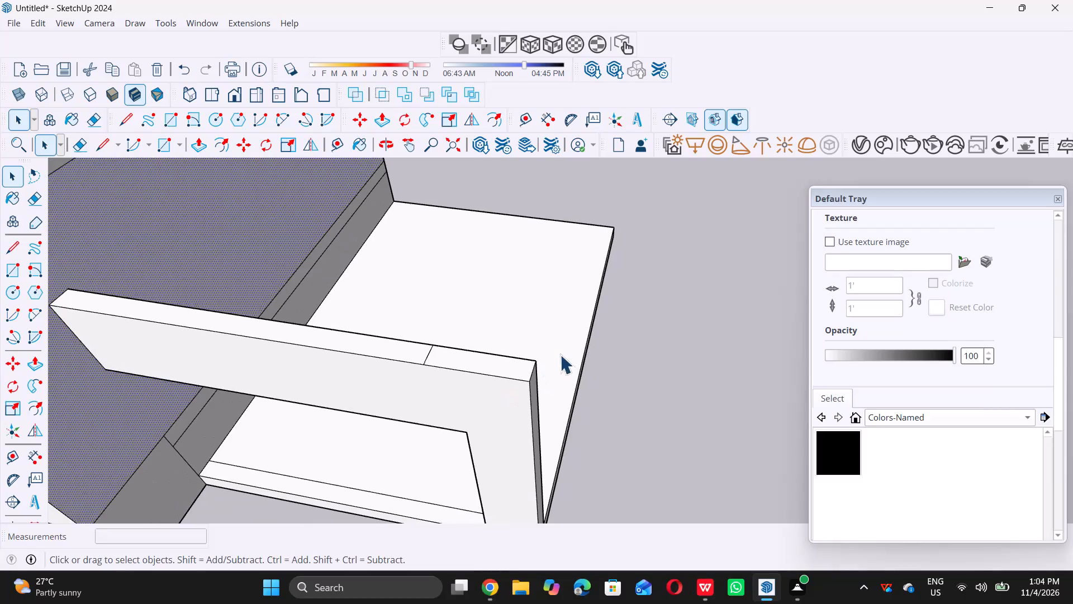
pyautogui.scroll(-5, 560, 355)
pyautogui.moveTo(536, 408); pyautogui.dragTo(613, 327, button='middle')
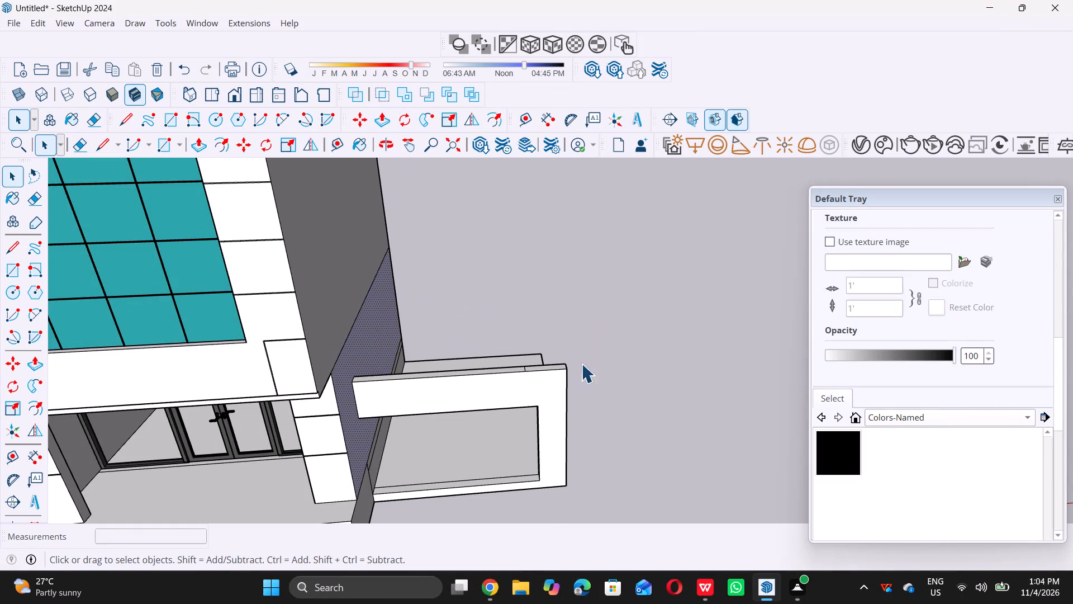
pyautogui.moveTo(544, 447); pyautogui.dragTo(491, 376, button='middle')
pyautogui.middleClick(491, 376)
pyautogui.scroll(-2, 497, 381)
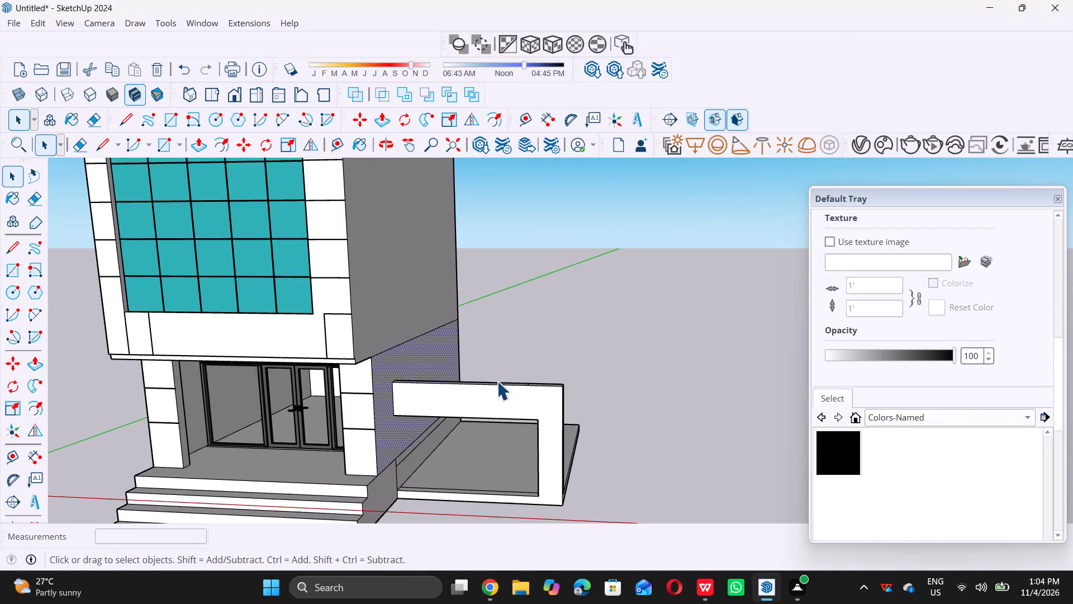
pyautogui.doubleClick(675, 371)
# Push/Pull the 3' rectangle at the outer end of the beam's top face upward 10'.
pyautogui.moveTo(547, 371); pyautogui.dragTo(529, 443, button='middle')
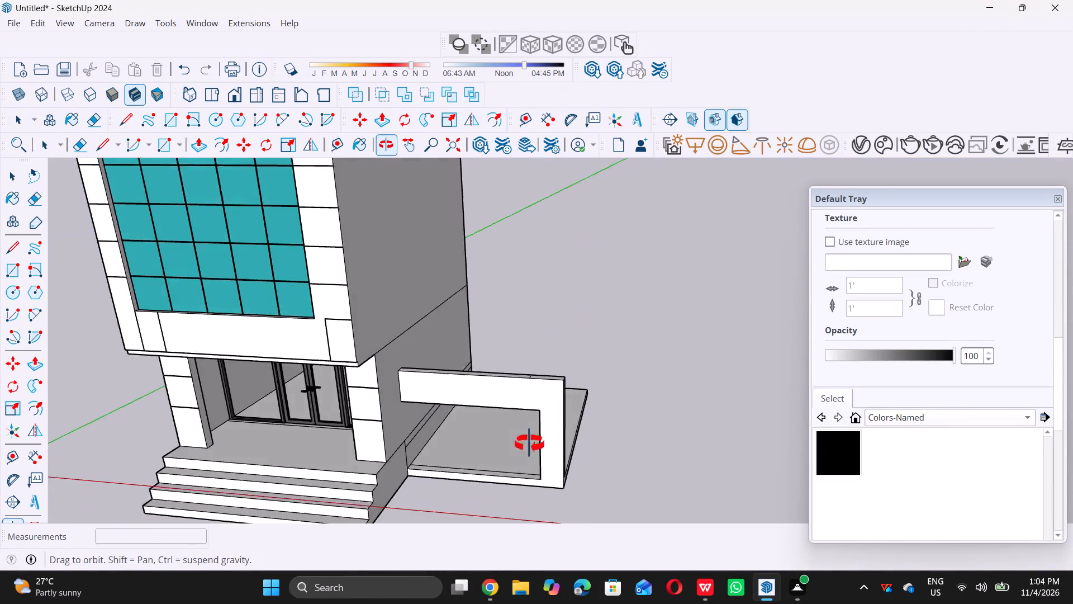
pyautogui.moveTo(529, 443); pyautogui.dragTo(527, 447, button='middle')
pyautogui.scroll(11, 517, 374)
pyautogui.scroll(9, 572, 369)
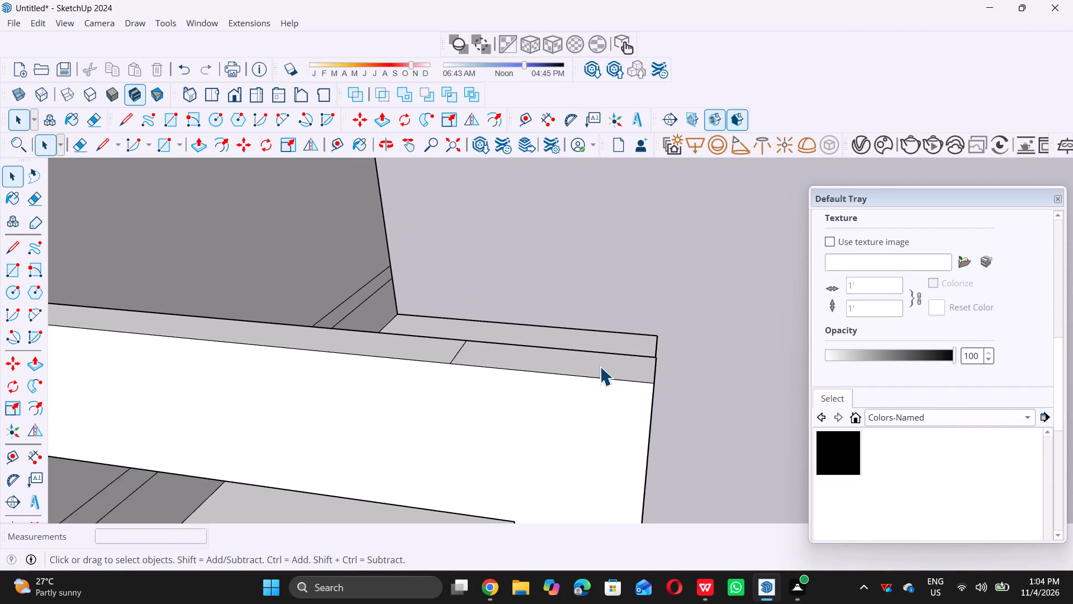
pyautogui.doubleClick(600, 372)
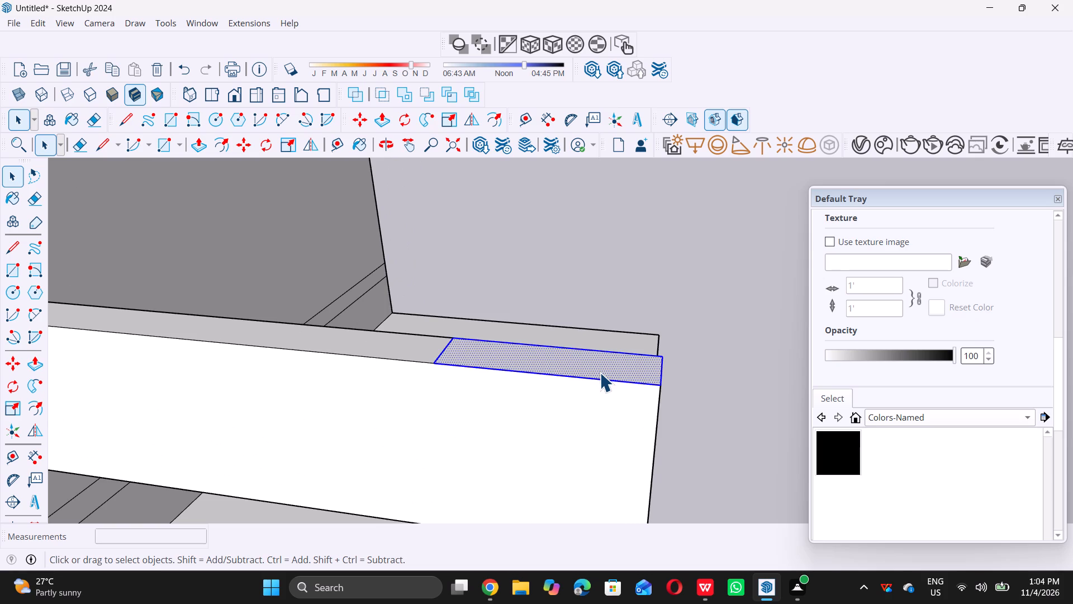
pyautogui.press('p')
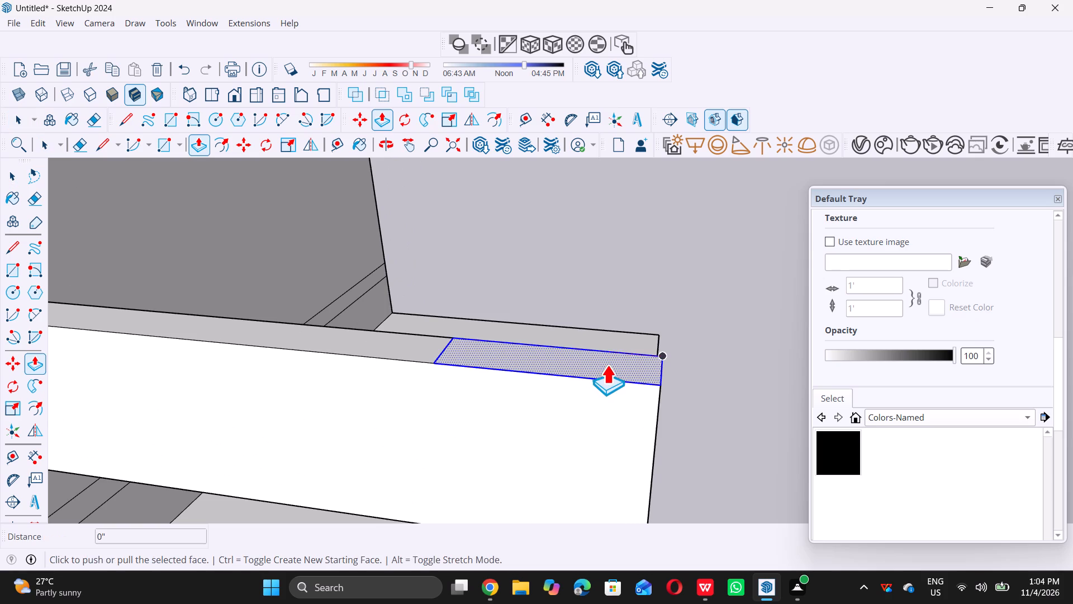
pyautogui.click(607, 365)
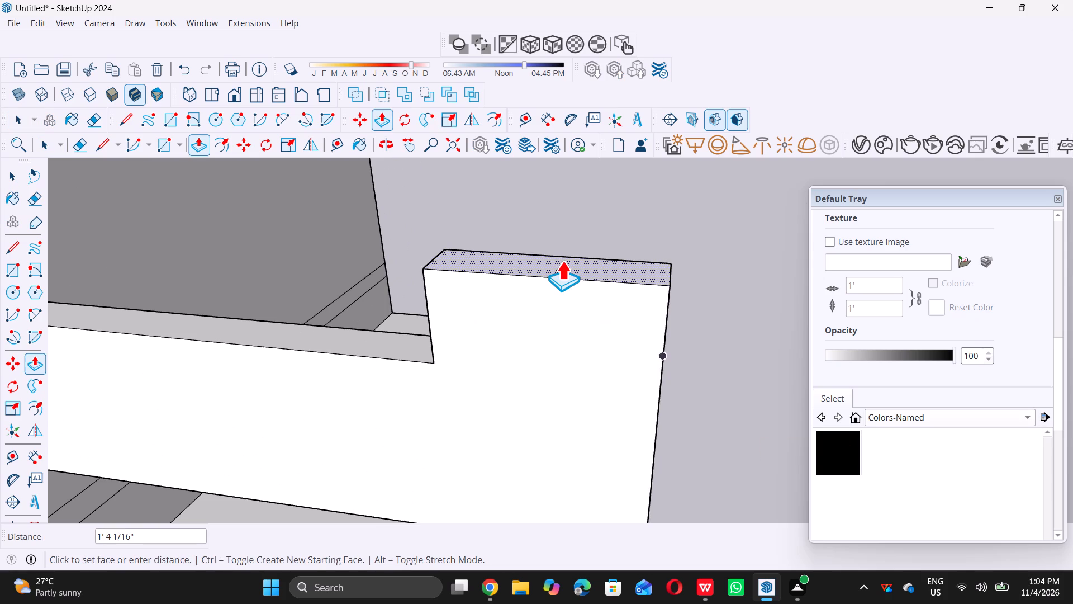
pyautogui.write("10'")
pyautogui.press('Return')
# Examine the raised upright against the whole tower from a distance and from the opposite side.
pyautogui.scroll(-4, 550, 296)
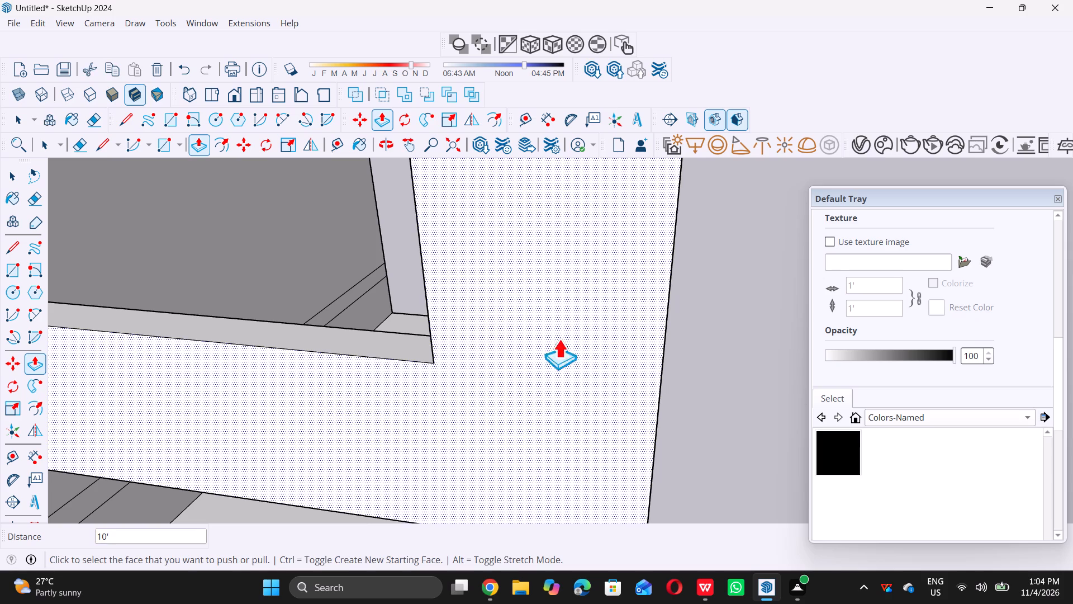
pyautogui.scroll(-2, 559, 339)
pyautogui.scroll(1, 569, 360)
pyautogui.scroll(-16, 570, 383)
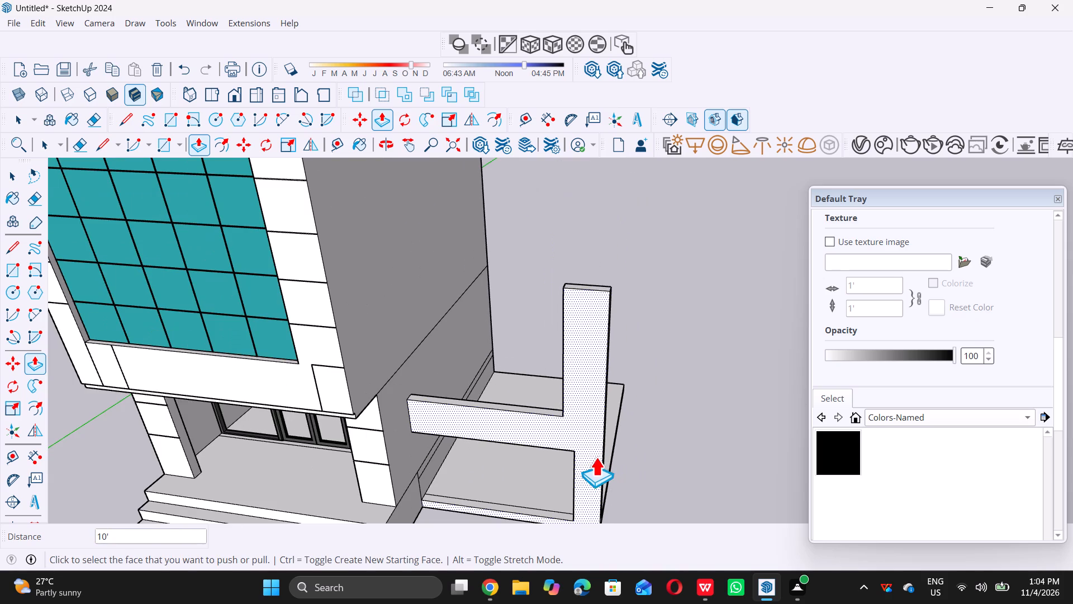
pyautogui.press('space')
pyautogui.scroll(-10, 597, 466)
pyautogui.moveTo(647, 471); pyautogui.dragTo(635, 427, button='middle')
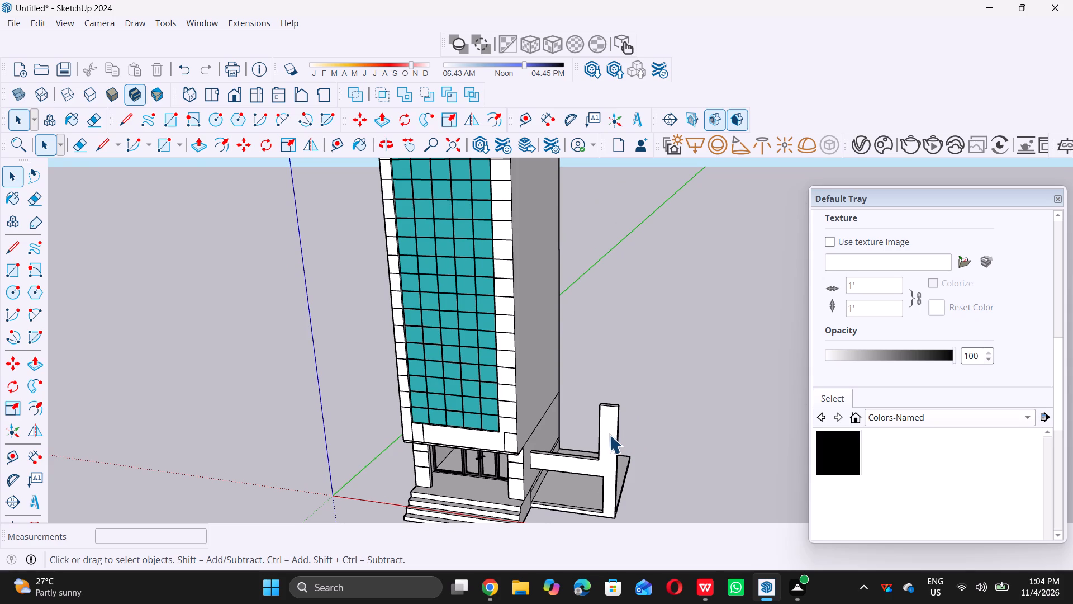
pyautogui.scroll(-4, 608, 435)
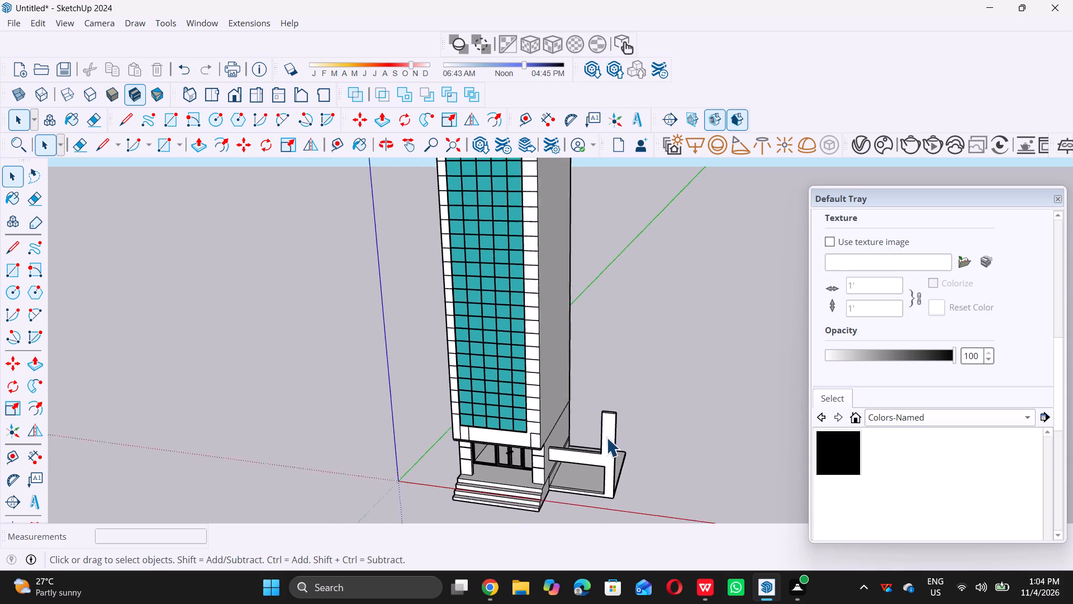
pyautogui.scroll(-2, 606, 437)
pyautogui.moveTo(552, 449); pyautogui.dragTo(756, 410, button='middle')
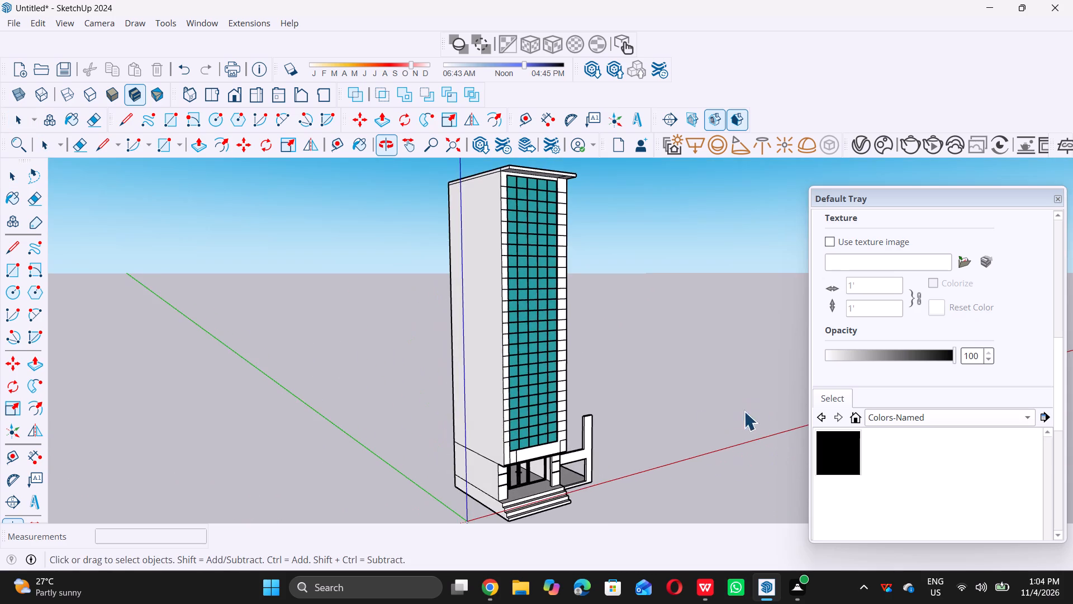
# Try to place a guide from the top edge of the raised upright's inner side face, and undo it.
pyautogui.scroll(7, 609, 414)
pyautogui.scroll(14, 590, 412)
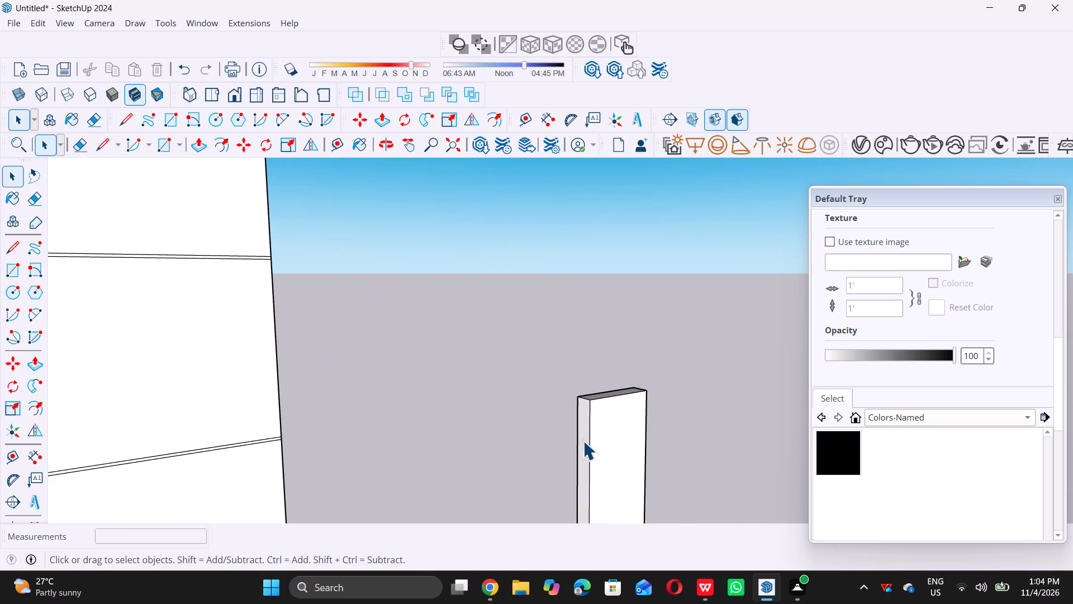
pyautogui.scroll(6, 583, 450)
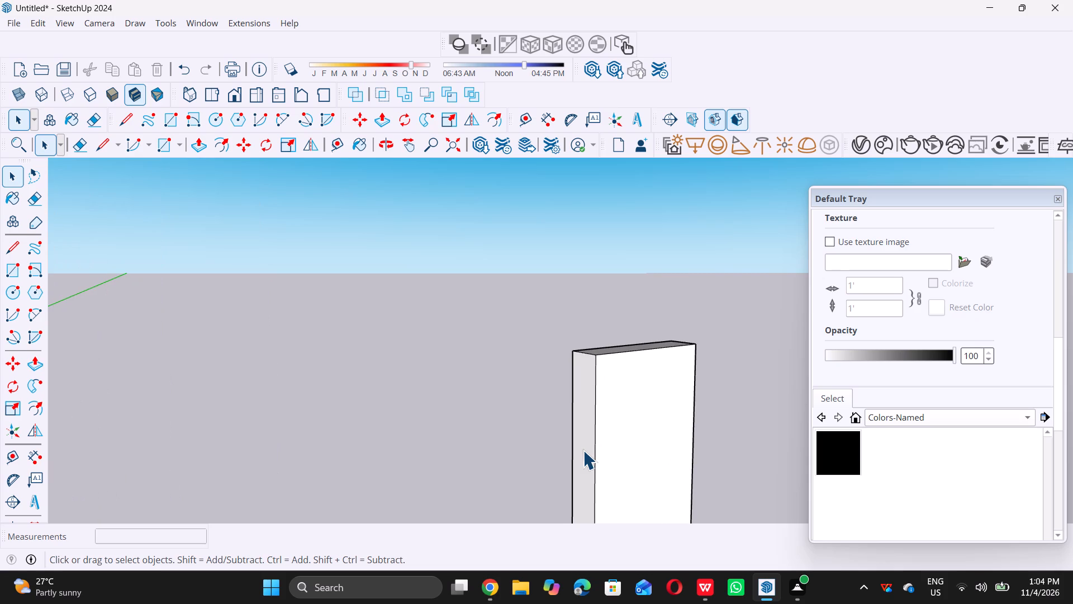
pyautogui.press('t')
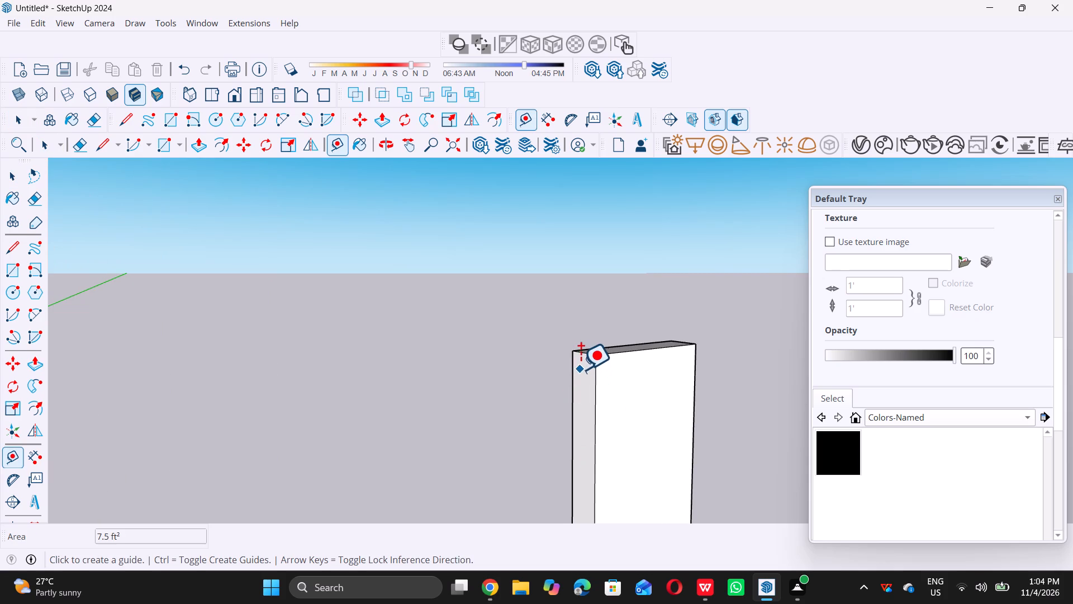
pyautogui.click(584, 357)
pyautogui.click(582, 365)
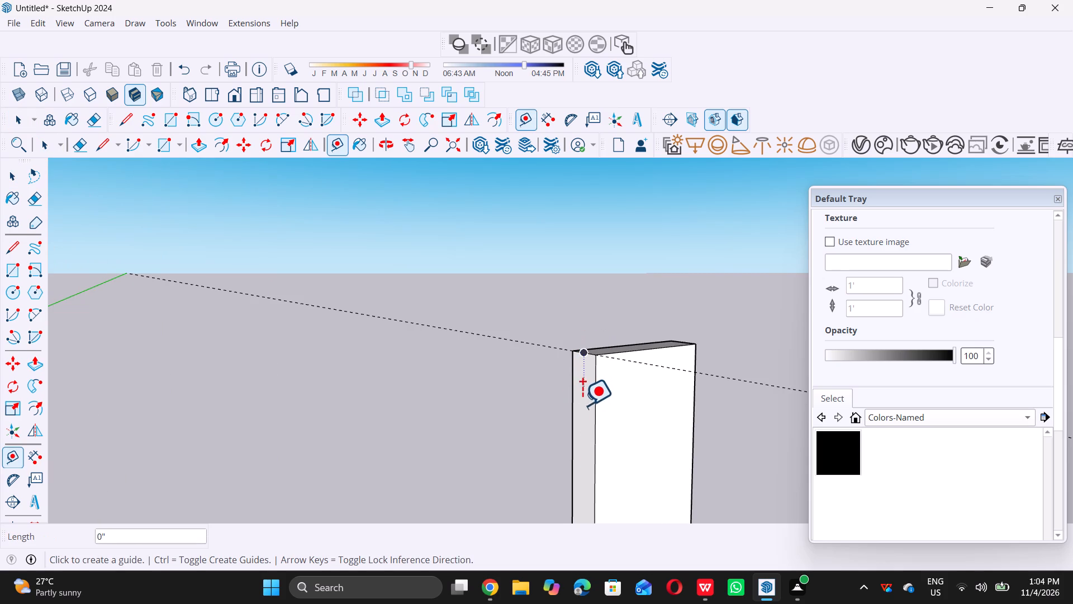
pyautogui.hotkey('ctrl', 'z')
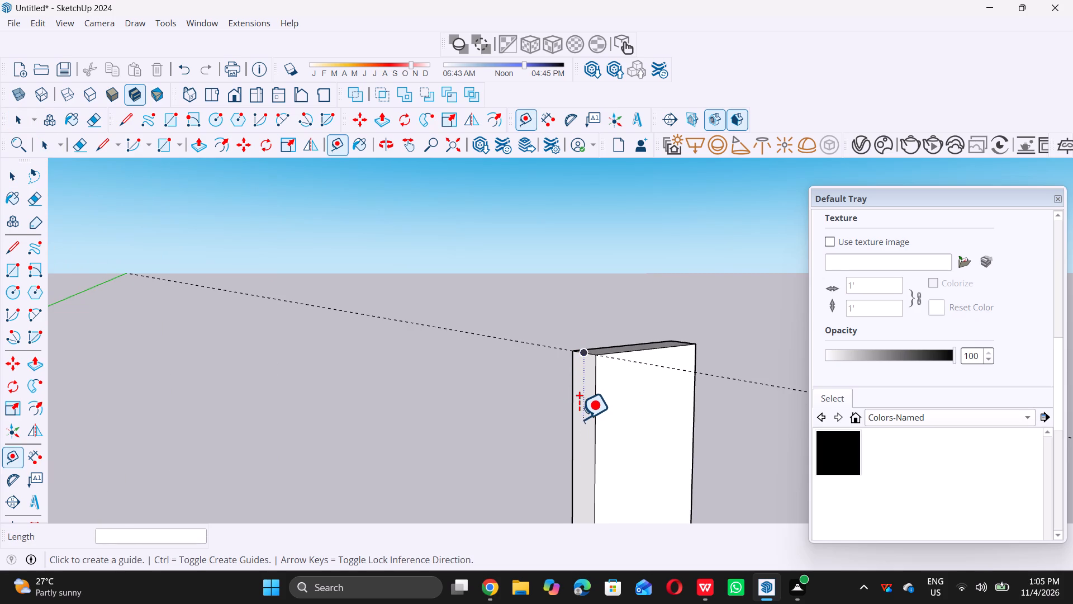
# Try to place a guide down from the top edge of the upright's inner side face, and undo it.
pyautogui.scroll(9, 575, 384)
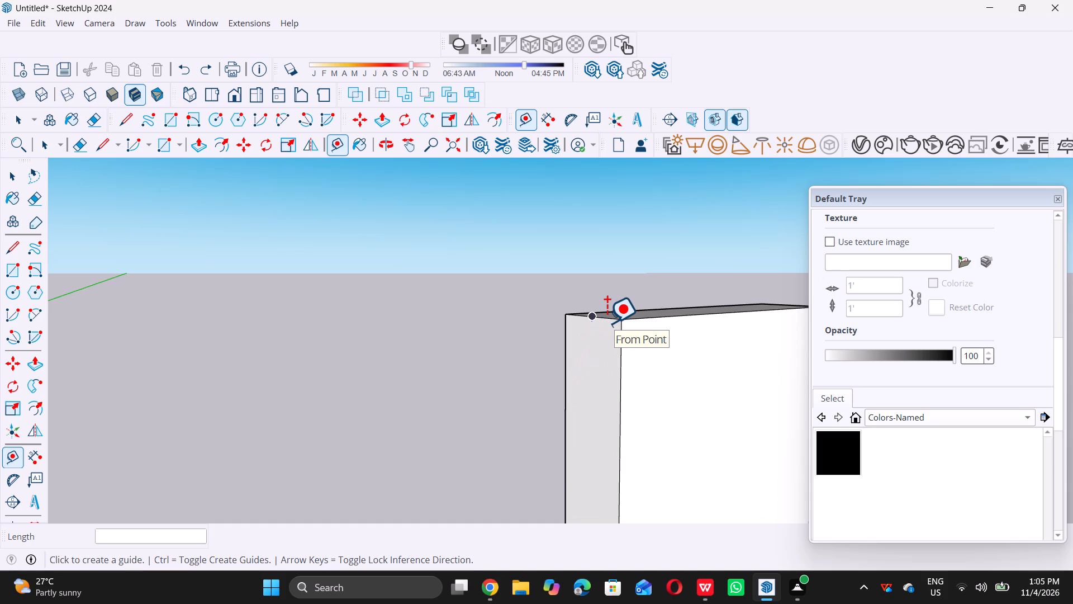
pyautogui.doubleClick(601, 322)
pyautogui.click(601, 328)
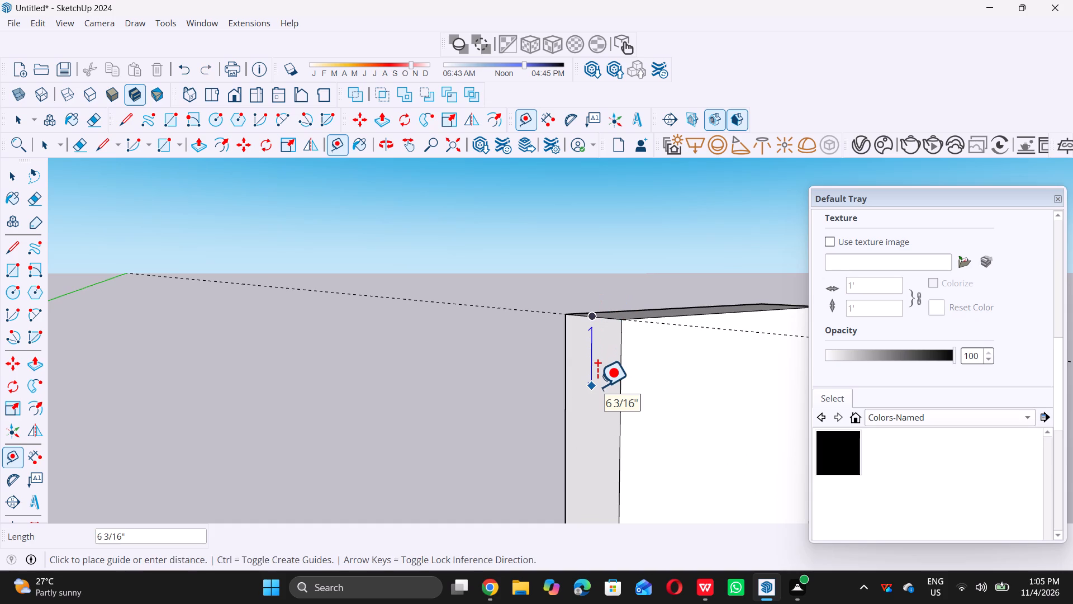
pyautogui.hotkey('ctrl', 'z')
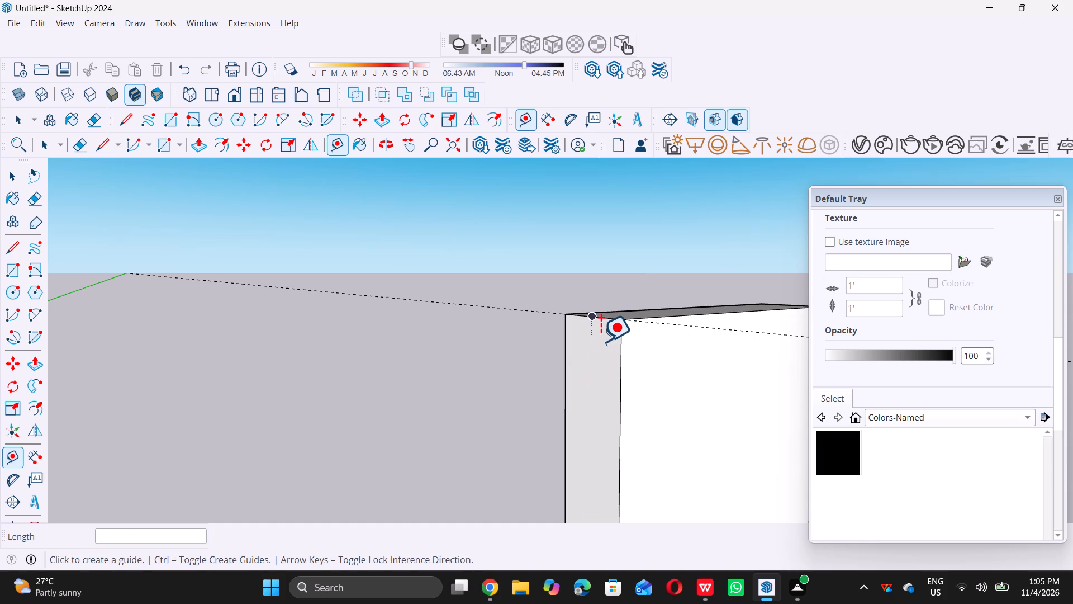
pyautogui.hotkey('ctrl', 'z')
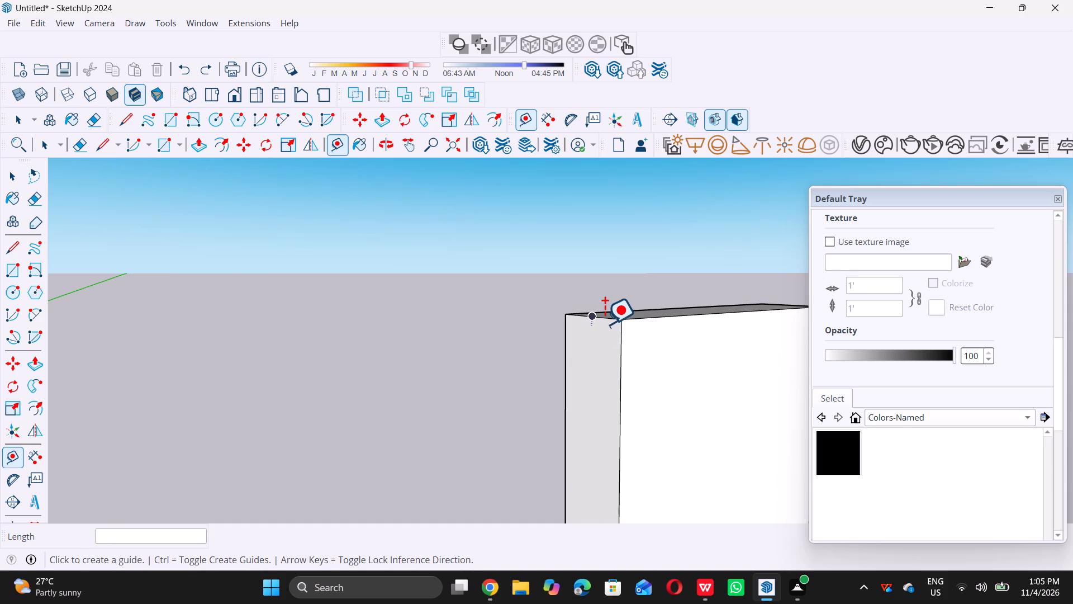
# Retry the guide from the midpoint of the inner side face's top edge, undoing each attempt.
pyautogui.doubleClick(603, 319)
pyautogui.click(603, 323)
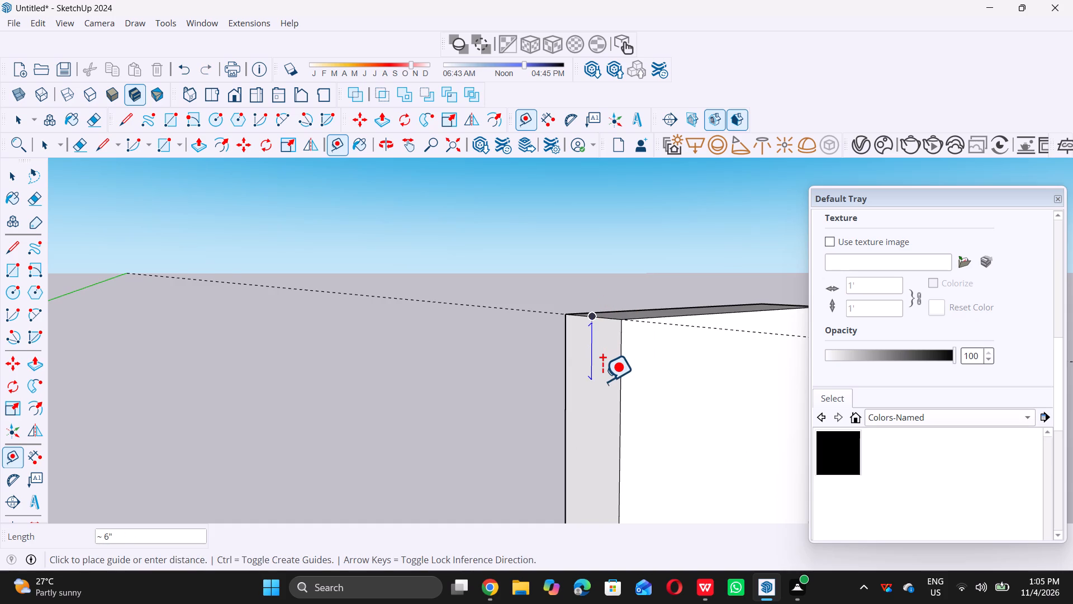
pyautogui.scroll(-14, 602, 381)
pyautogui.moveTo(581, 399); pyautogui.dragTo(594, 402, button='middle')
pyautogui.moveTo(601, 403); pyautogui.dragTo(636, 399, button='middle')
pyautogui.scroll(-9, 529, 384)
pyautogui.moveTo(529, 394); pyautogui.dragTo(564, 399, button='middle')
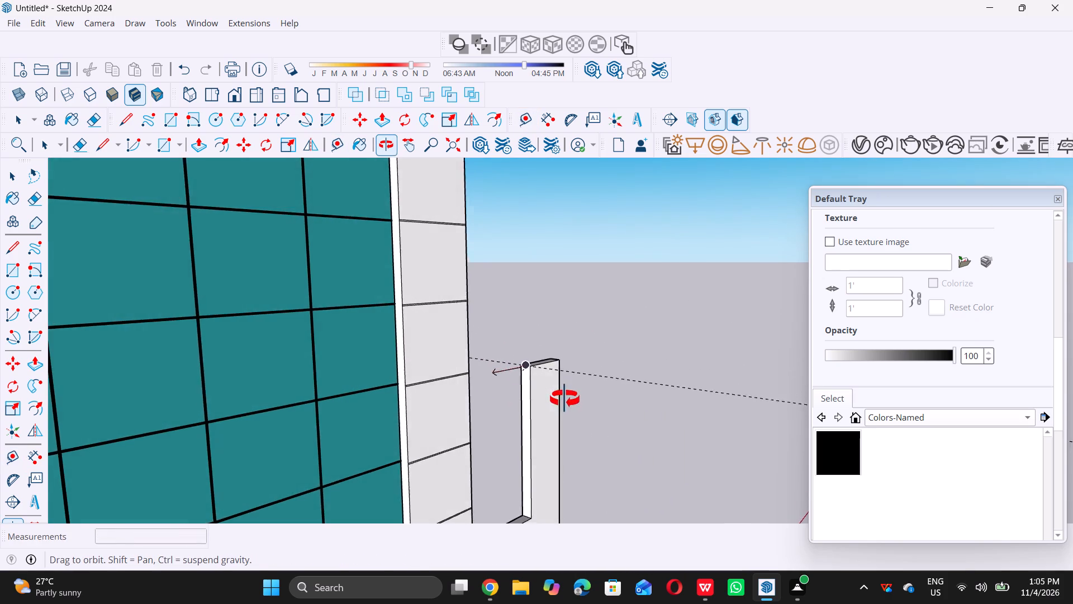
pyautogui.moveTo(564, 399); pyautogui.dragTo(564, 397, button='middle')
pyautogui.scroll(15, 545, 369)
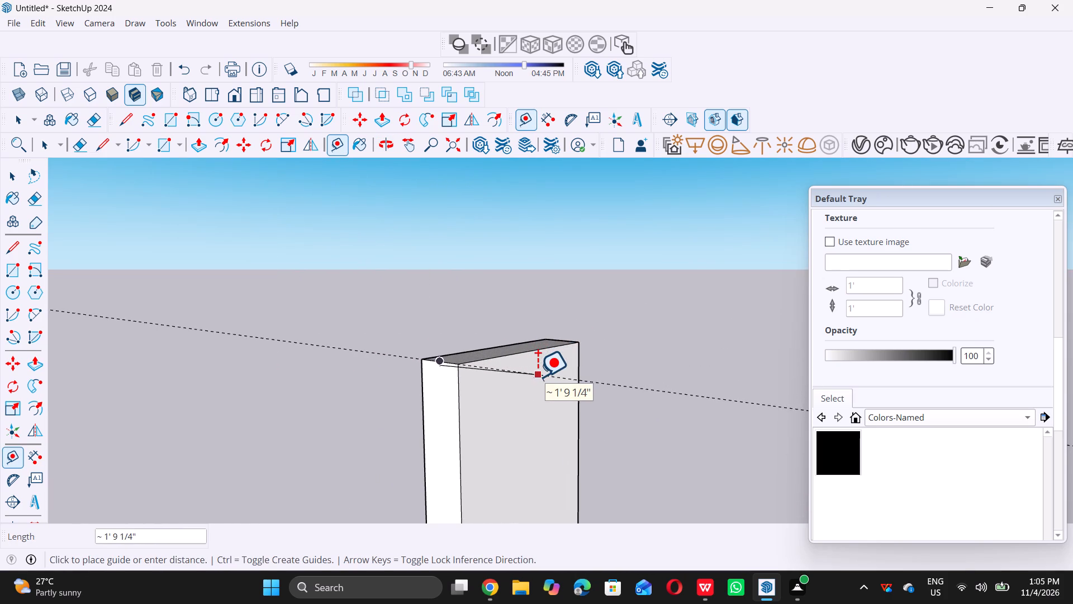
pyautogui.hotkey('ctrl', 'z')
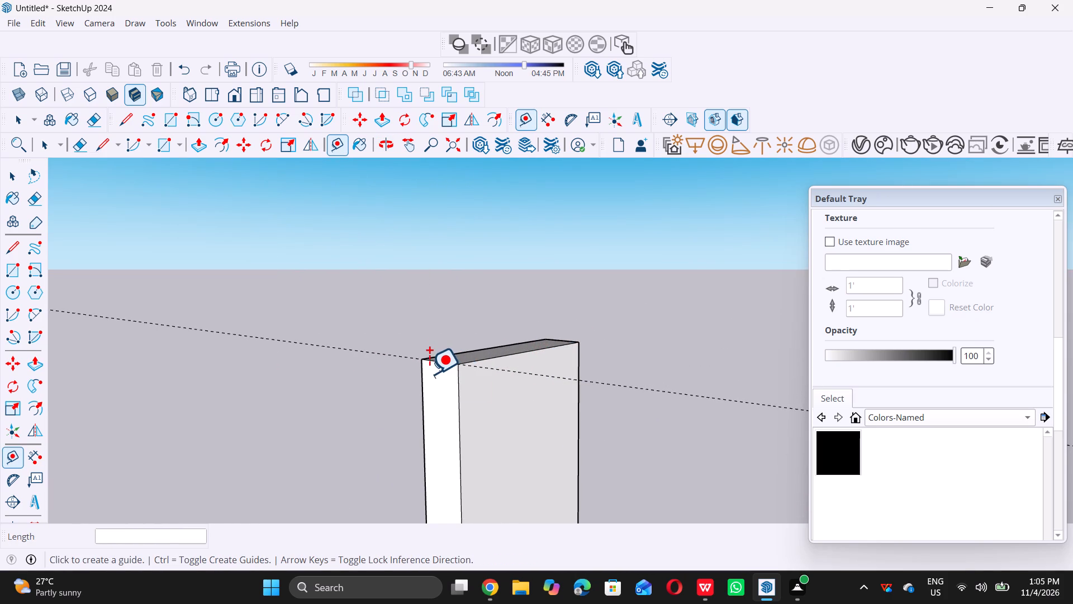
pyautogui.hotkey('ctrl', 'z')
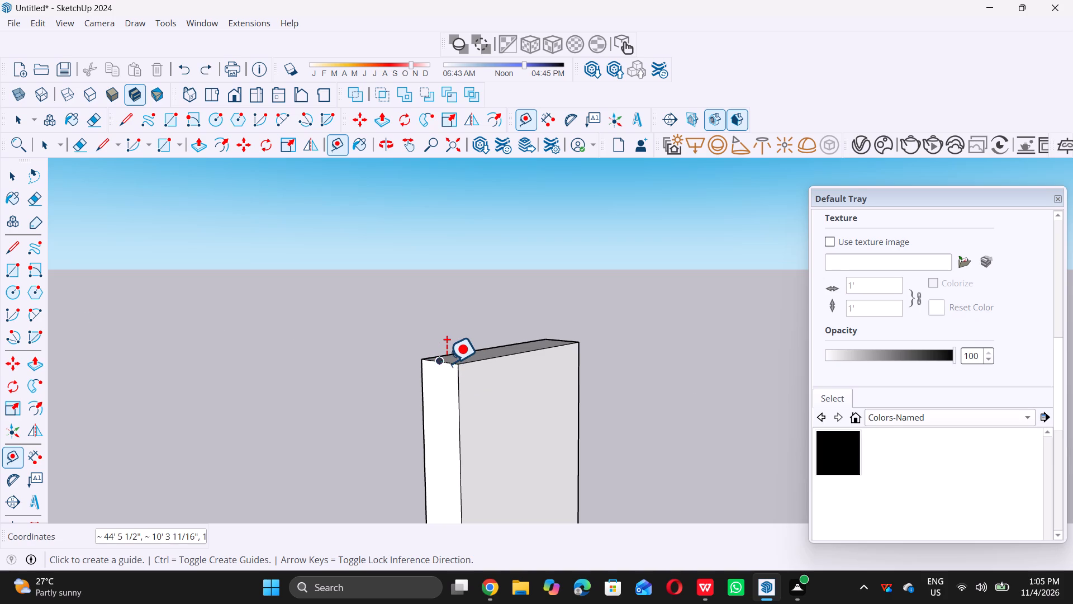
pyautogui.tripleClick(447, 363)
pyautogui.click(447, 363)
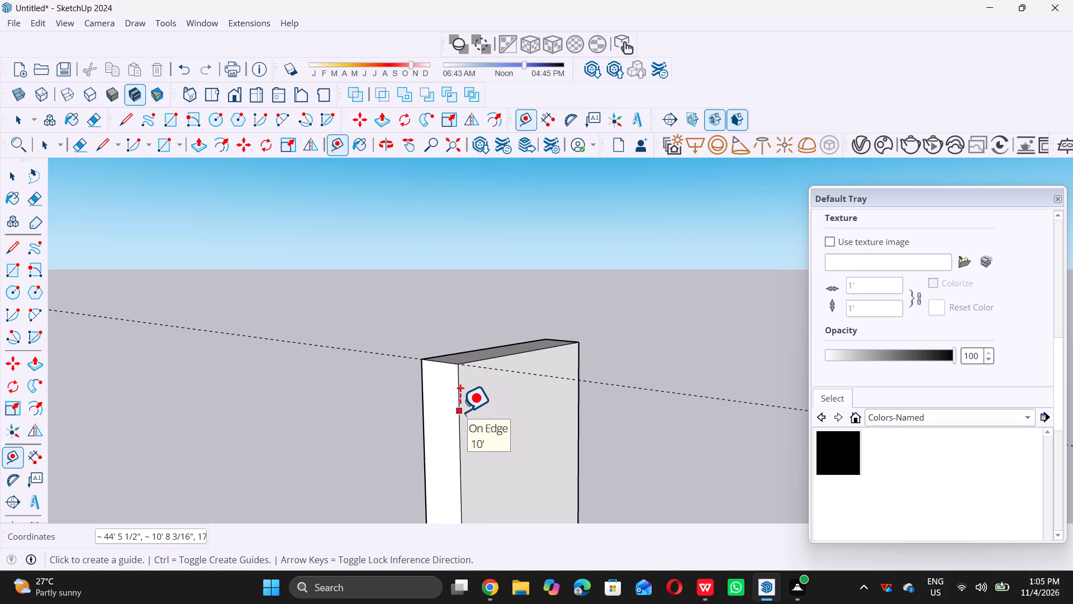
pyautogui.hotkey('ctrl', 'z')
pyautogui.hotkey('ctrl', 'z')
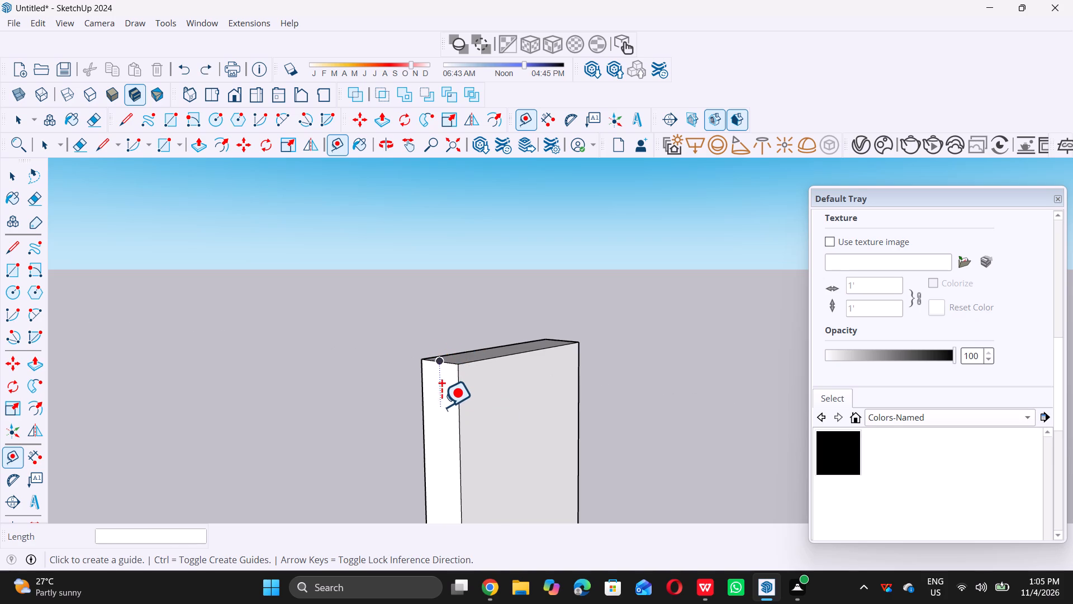
# Place a guide 4' below the top edge of the upright's inner side face, starting from the edge's midpoint.
pyautogui.scroll(-7, 443, 405)
pyautogui.moveTo(405, 413); pyautogui.dragTo(472, 416, button='middle')
pyautogui.scroll(4, 457, 402)
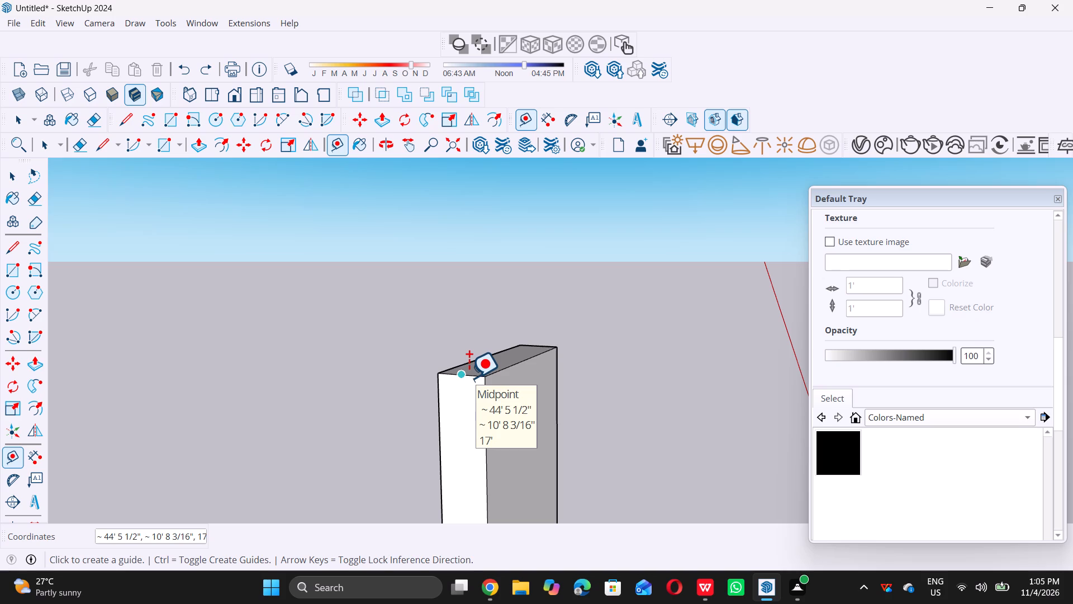
pyautogui.click(469, 377)
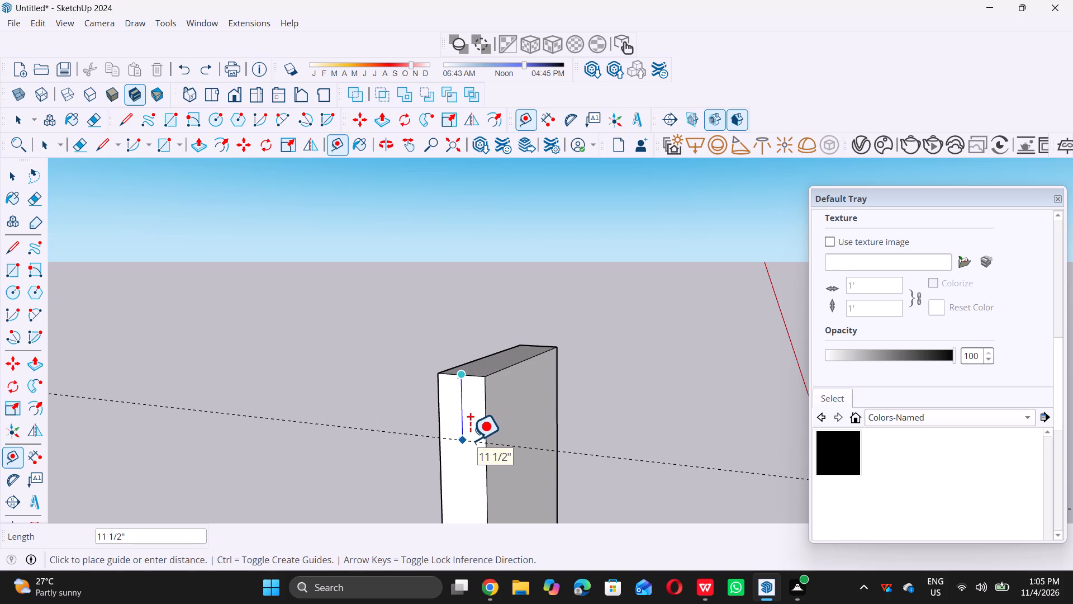
pyautogui.write("4'")
pyautogui.press('Return')
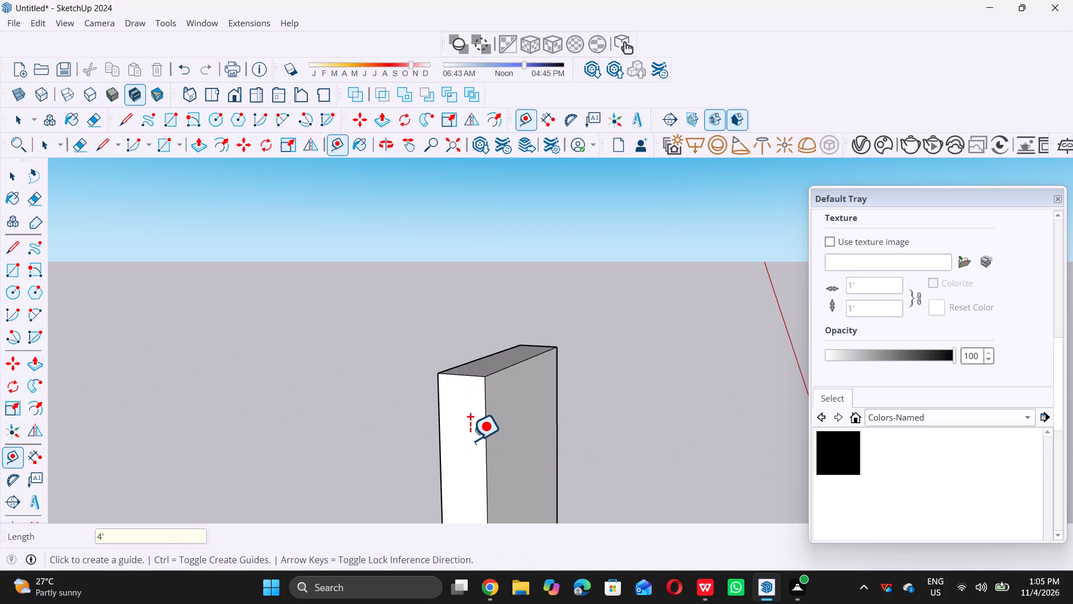
pyautogui.press('space')
# Examine the raised upright and its guide against the tower from several angles.
pyautogui.scroll(-10, 531, 272)
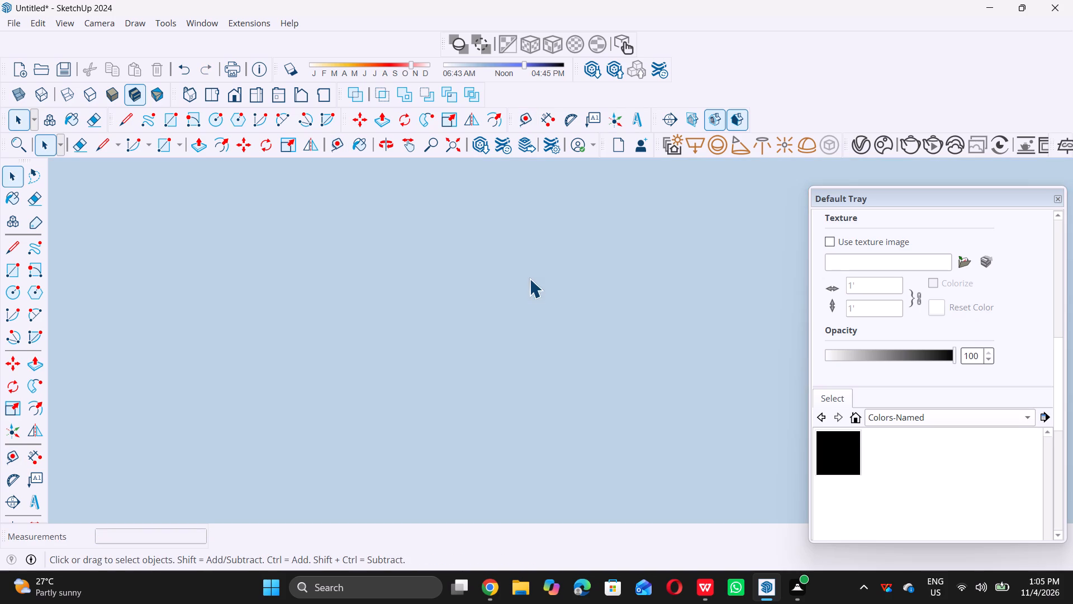
pyautogui.scroll(-20, 531, 285)
pyautogui.scroll(-5, 531, 285)
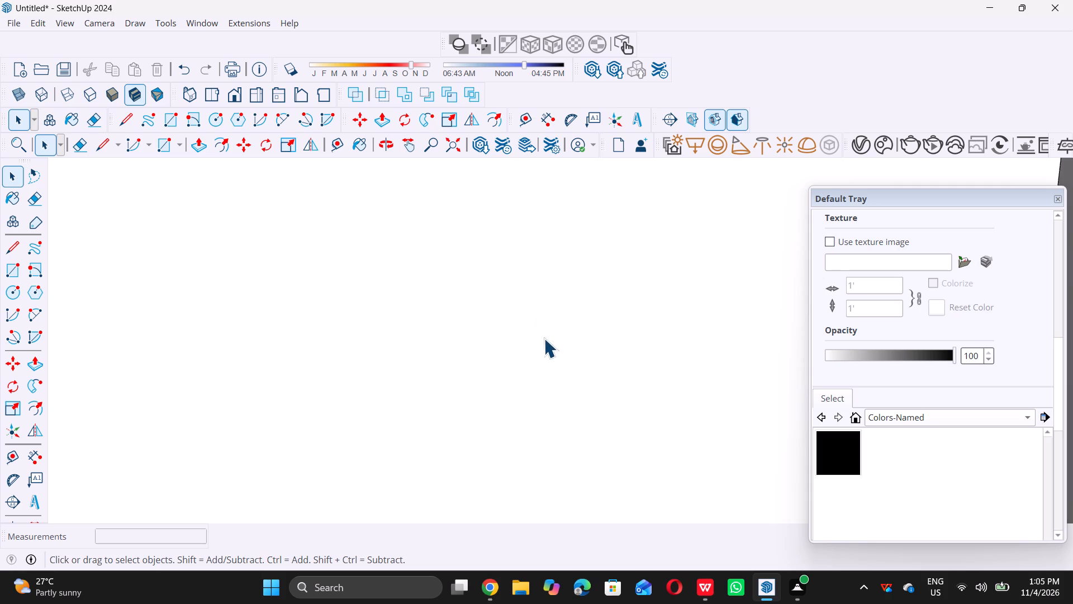
pyautogui.scroll(-20, 544, 338)
pyautogui.scroll(-10, 544, 338)
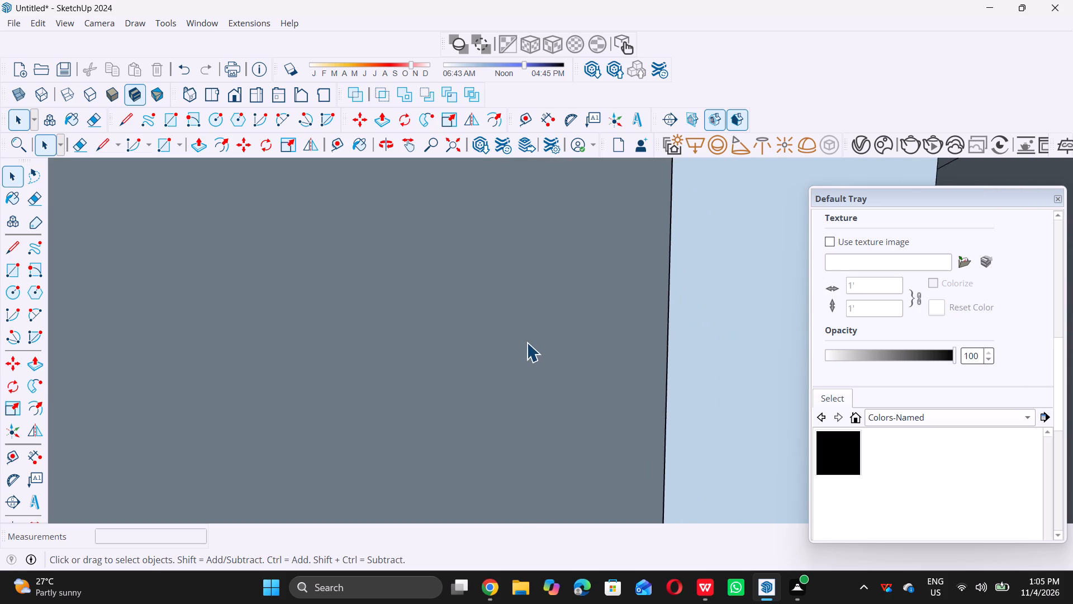
pyautogui.scroll(-15, 526, 342)
pyautogui.scroll(1, 529, 344)
pyautogui.scroll(-14, 530, 346)
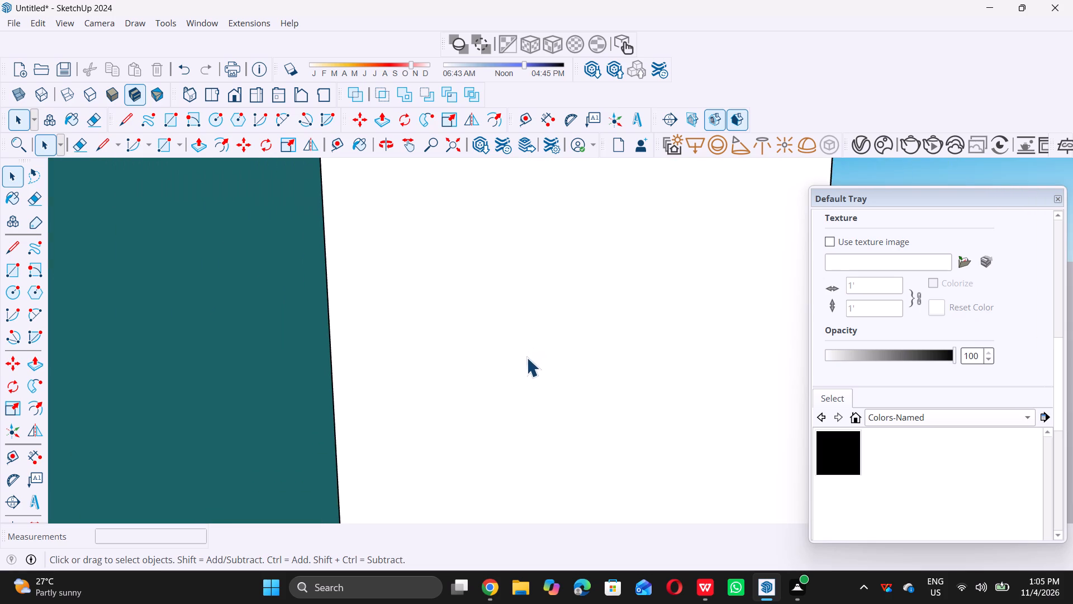
pyautogui.scroll(-20, 526, 357)
pyautogui.scroll(-4, 526, 357)
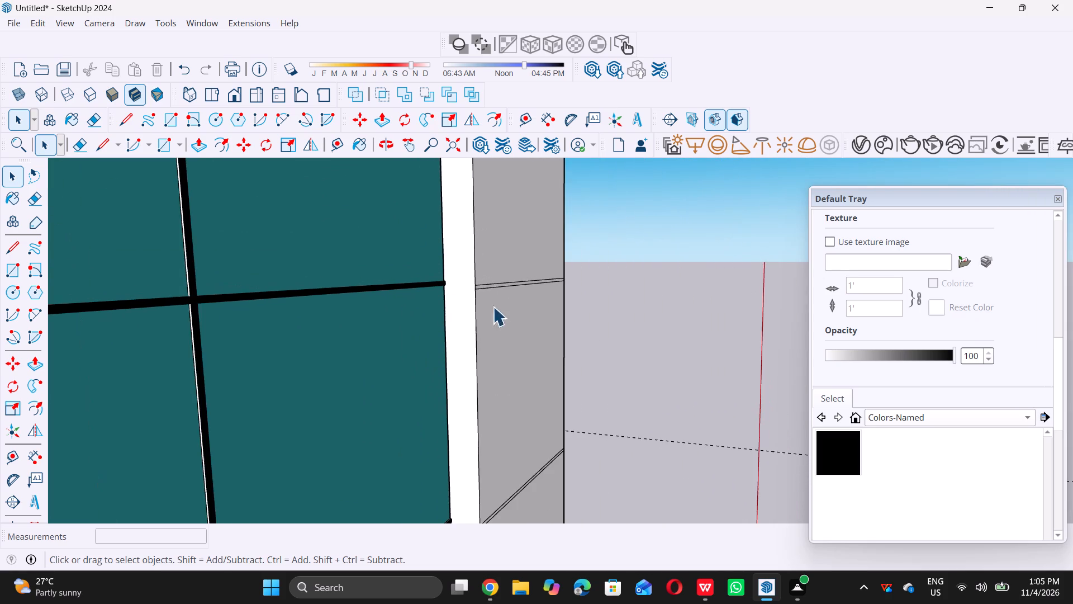
pyautogui.moveTo(534, 311); pyautogui.dragTo(444, 328, button='middle')
pyautogui.middleClick(444, 328)
pyautogui.middleClick(443, 328)
pyautogui.scroll(-12, 439, 327)
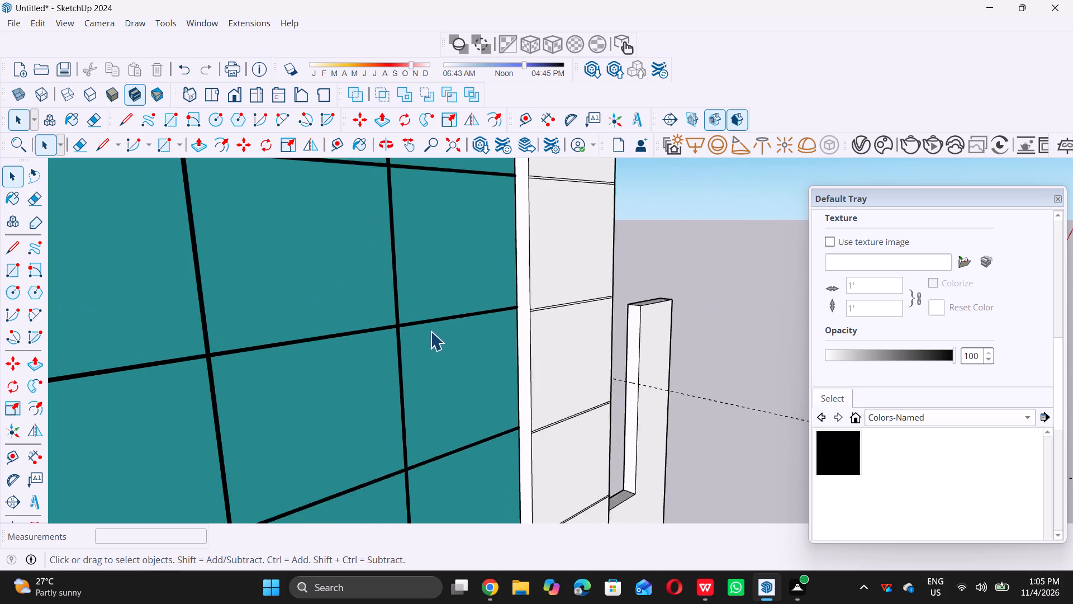
pyautogui.scroll(-7, 430, 331)
pyautogui.scroll(11, 616, 329)
pyautogui.moveTo(447, 388); pyautogui.dragTo(501, 382, button='middle')
pyautogui.scroll(1, 501, 382)
pyautogui.scroll(-9, 498, 367)
pyautogui.scroll(-1, 438, 319)
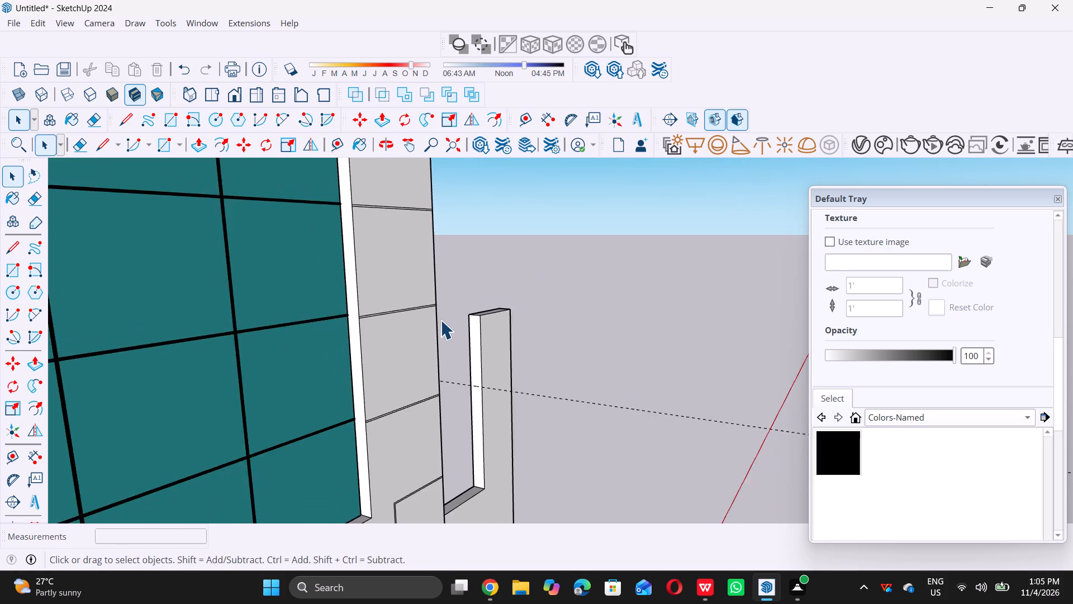
pyautogui.scroll(-2, 440, 320)
pyautogui.moveTo(478, 346); pyautogui.dragTo(475, 384, button='middle')
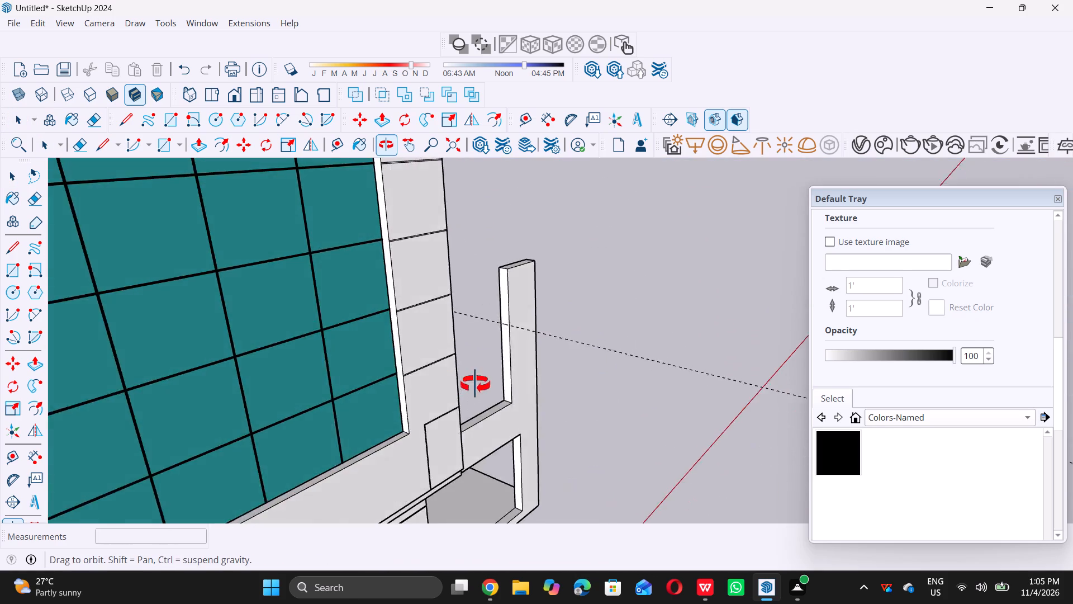
pyautogui.moveTo(475, 384); pyautogui.dragTo(501, 354, button='middle')
# Draw a 4' by 9" rectangle on the upright's inner side face, from the guide to the opposite top corner.
pyautogui.scroll(6, 498, 354)
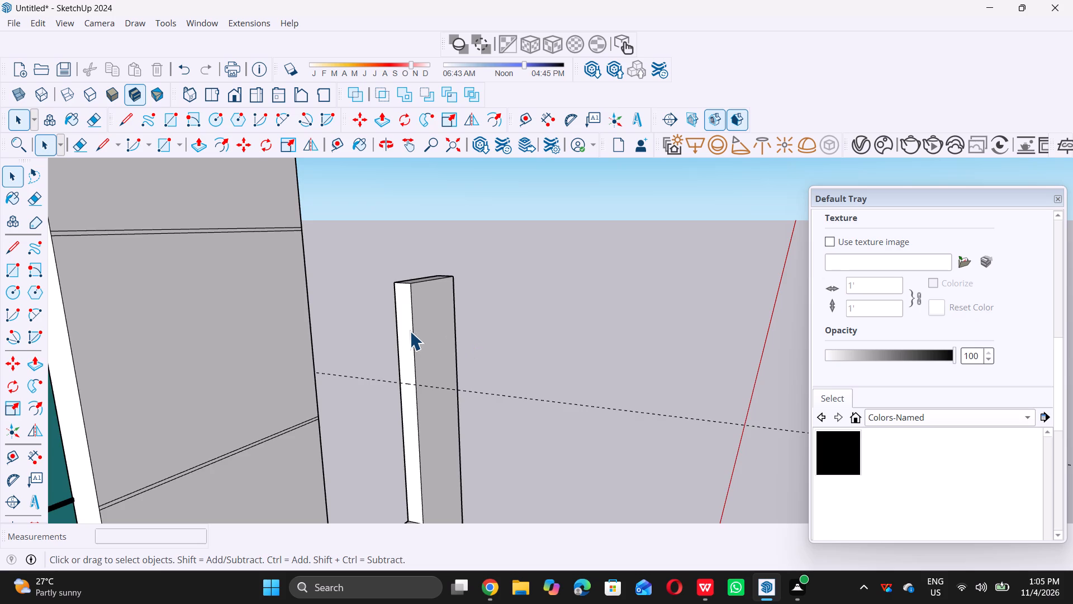
pyautogui.scroll(7, 410, 331)
pyautogui.press('r')
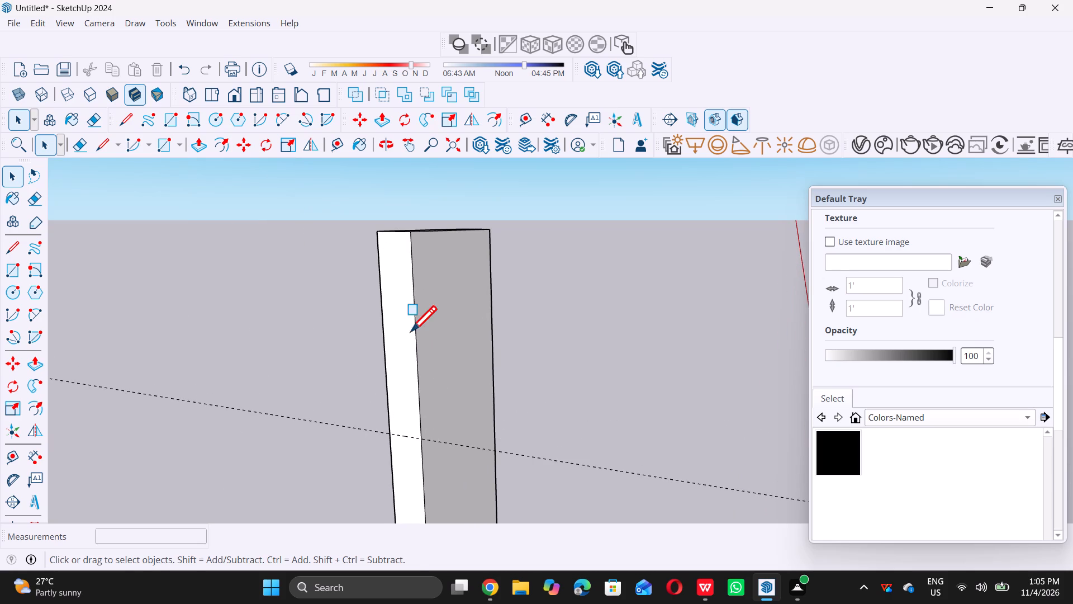
pyautogui.click(394, 432)
pyautogui.click(410, 235)
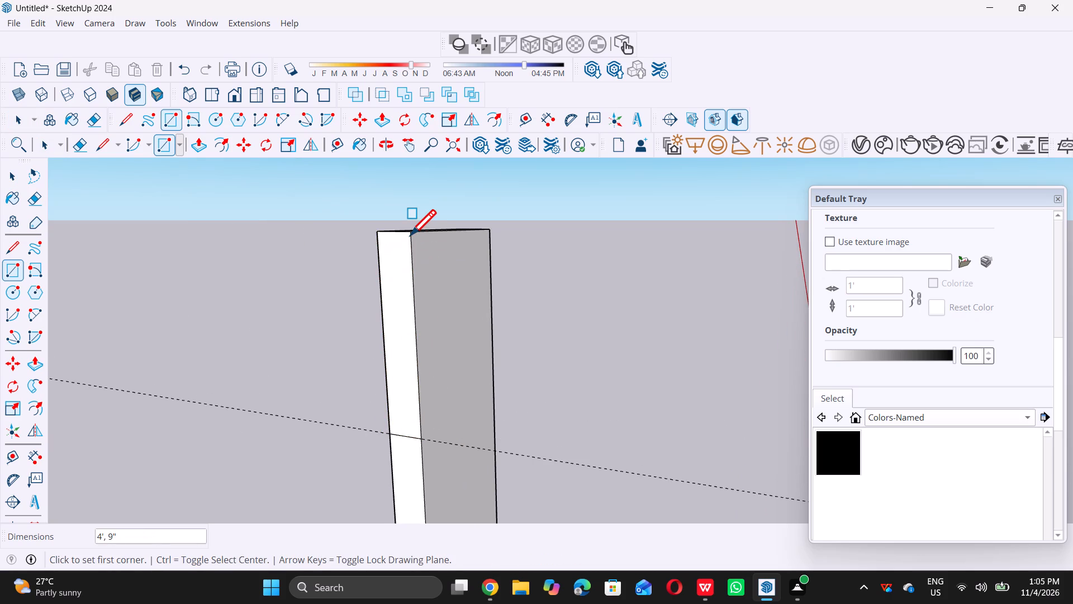
pyautogui.press('space')
# Push/Pull the 4' rectangle at the top of the upright toward the tower to form a horizontal top member.
pyautogui.doubleClick(397, 300)
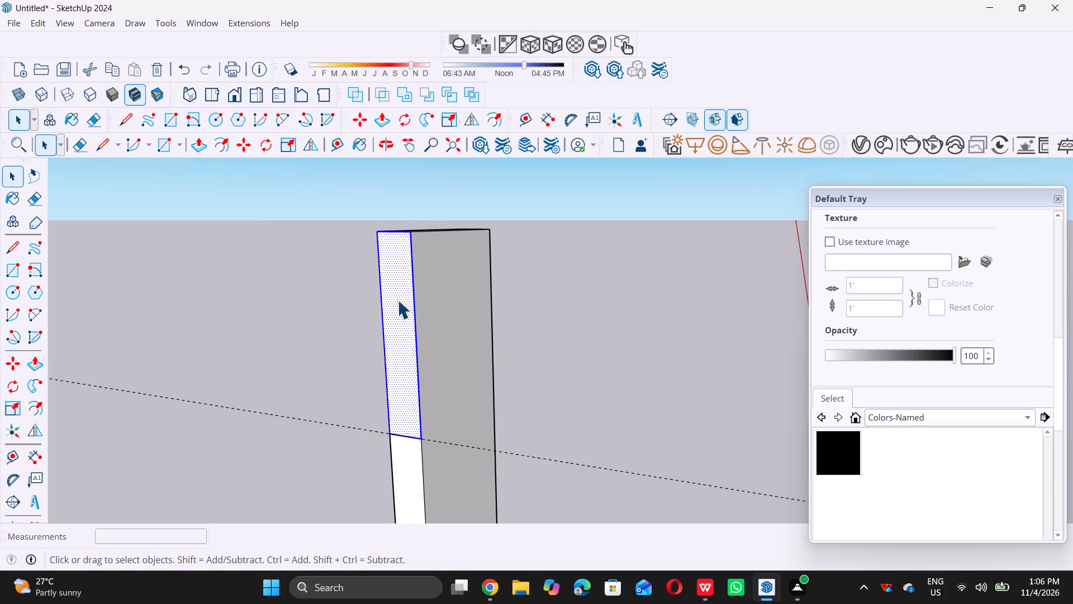
pyautogui.press('p')
pyautogui.doubleClick(397, 300)
pyautogui.click(393, 303)
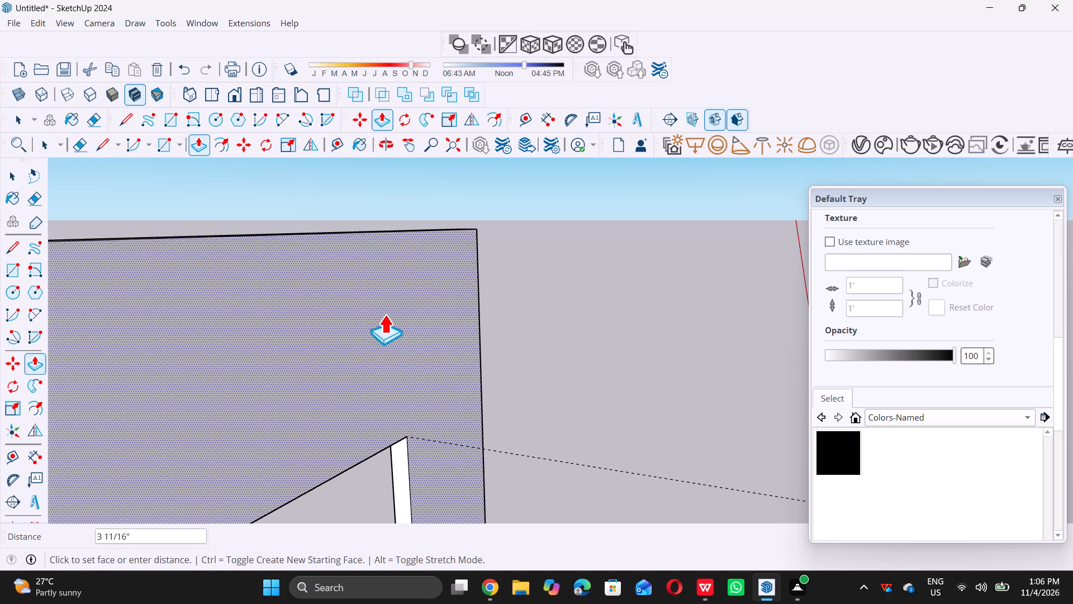
pyautogui.press('space')
# Examine the side frame's top member against the tower from the front and from an angle.
pyautogui.scroll(-13, 415, 306)
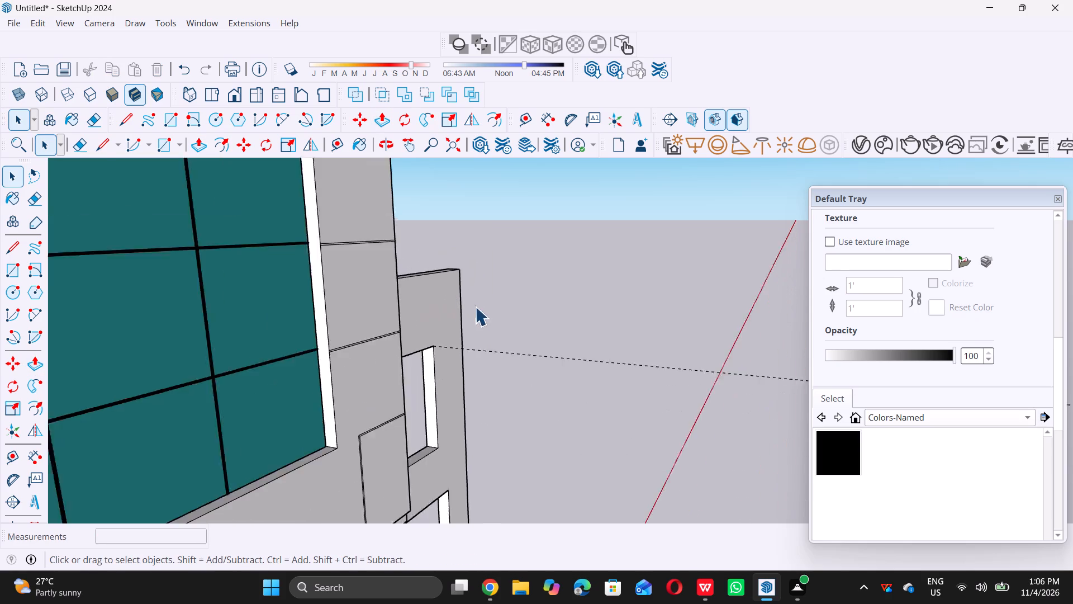
pyautogui.scroll(-2, 475, 306)
pyautogui.moveTo(475, 306); pyautogui.dragTo(249, 323, button='middle')
pyautogui.middleClick(249, 323)
pyautogui.scroll(1, 249, 323)
pyautogui.scroll(-5, 231, 329)
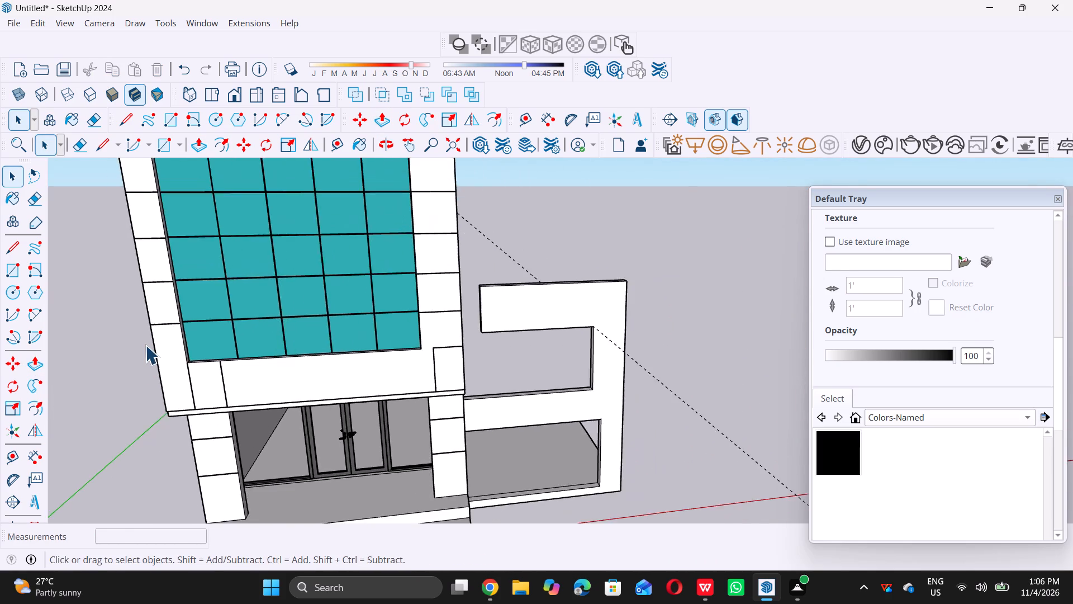
pyautogui.scroll(-4, 145, 345)
pyautogui.moveTo(426, 333); pyautogui.dragTo(505, 313, button='middle')
pyautogui.middleClick(506, 313)
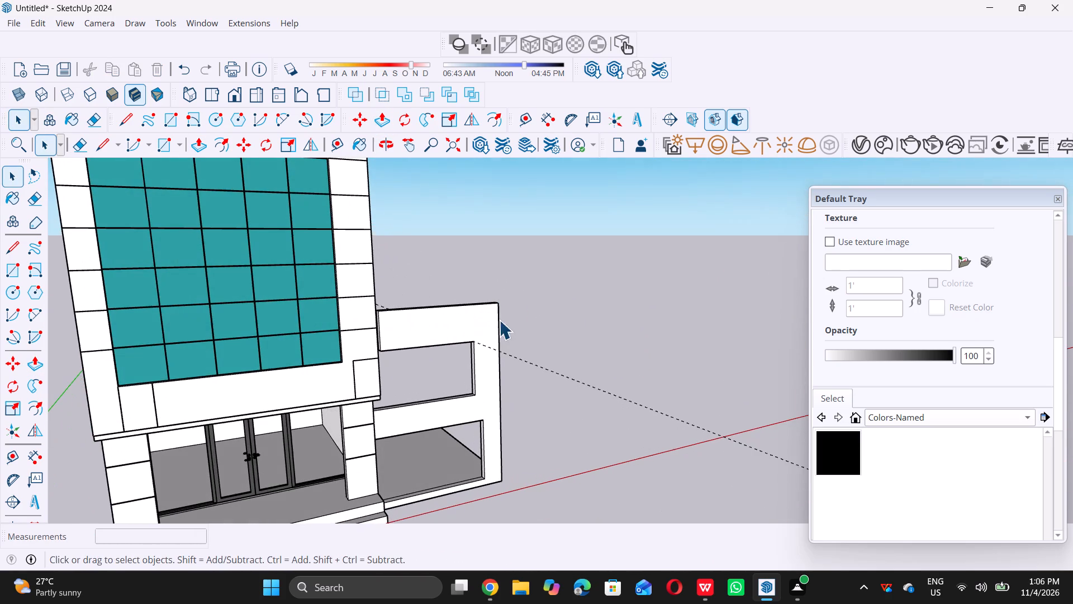
pyautogui.moveTo(386, 346); pyautogui.dragTo(434, 347, button='middle')
pyautogui.scroll(11, 397, 344)
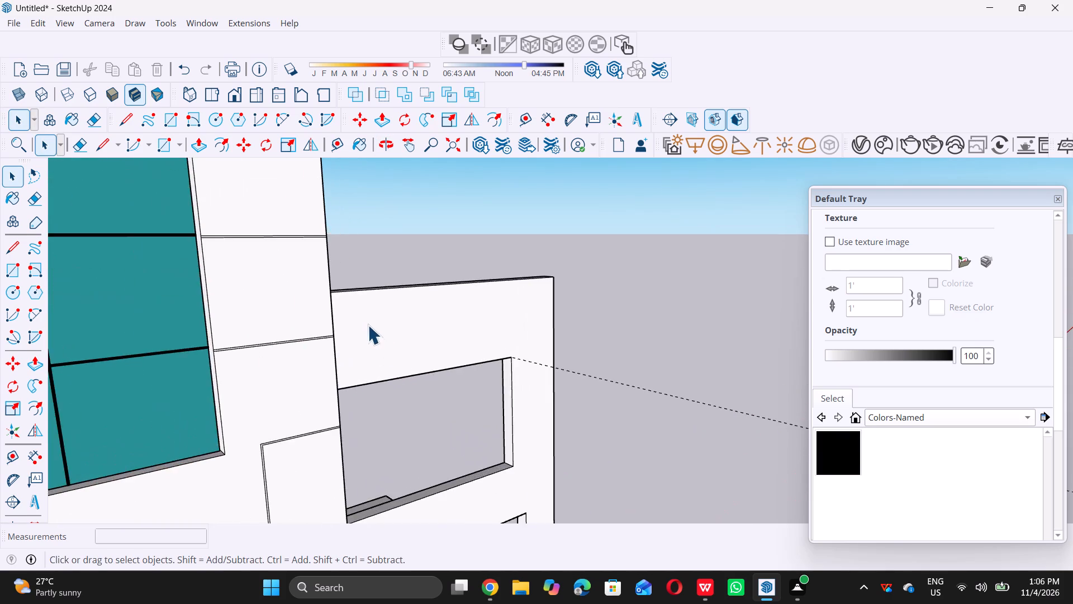
# Push/Pull the end face of the frame's top member about 2' 2" further toward the tower.
pyautogui.scroll(3, 368, 325)
pyautogui.scroll(6, 300, 351)
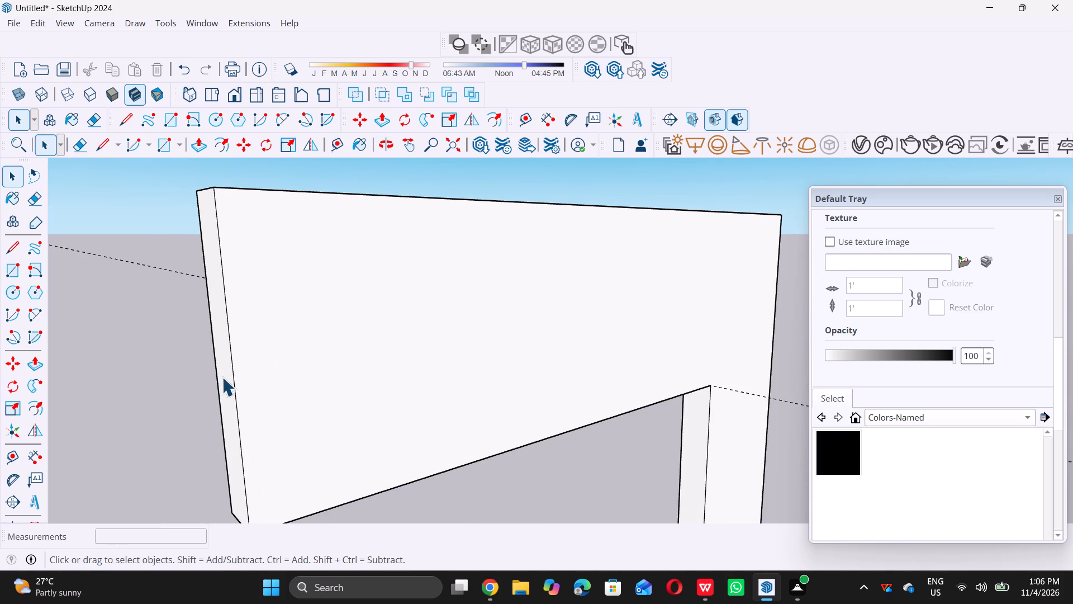
pyautogui.tripleClick(227, 376)
pyautogui.click(227, 376)
pyautogui.doubleClick(145, 384)
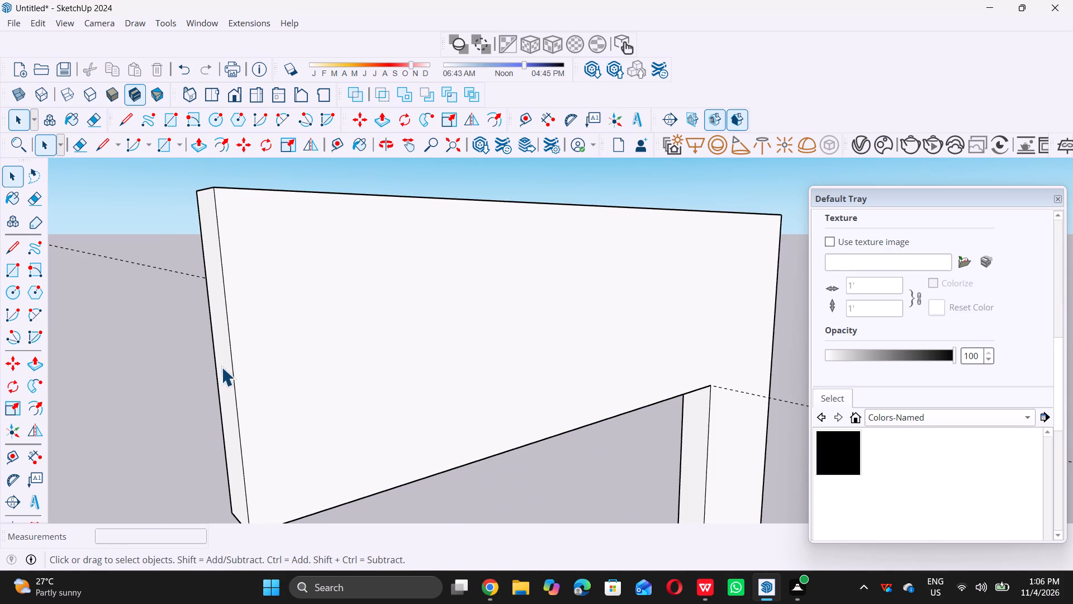
pyautogui.doubleClick(222, 366)
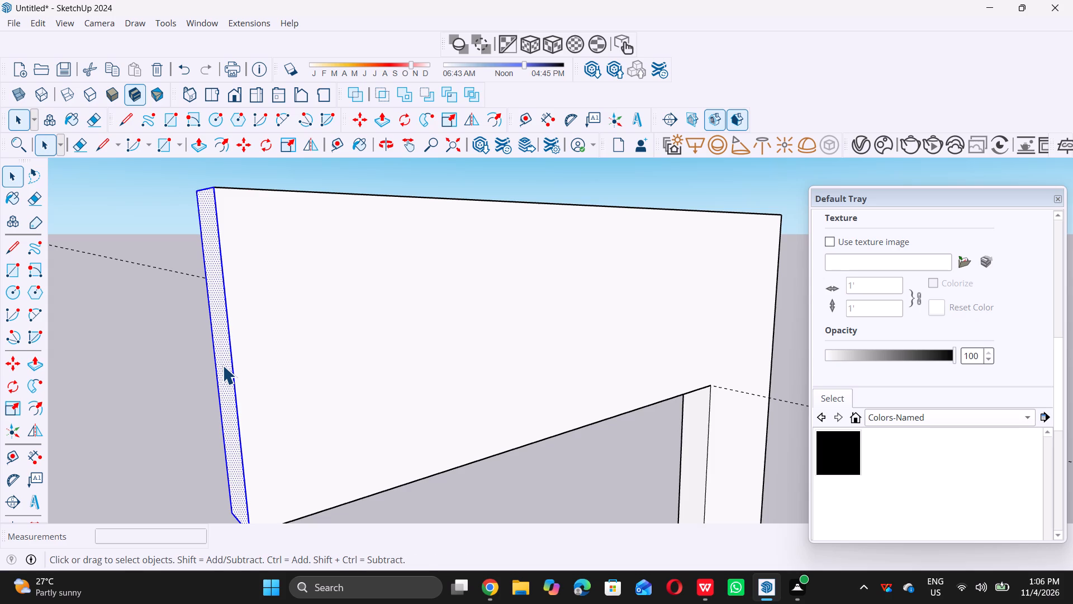
pyautogui.press('p')
pyautogui.tripleClick(222, 365)
pyautogui.scroll(-9, 178, 387)
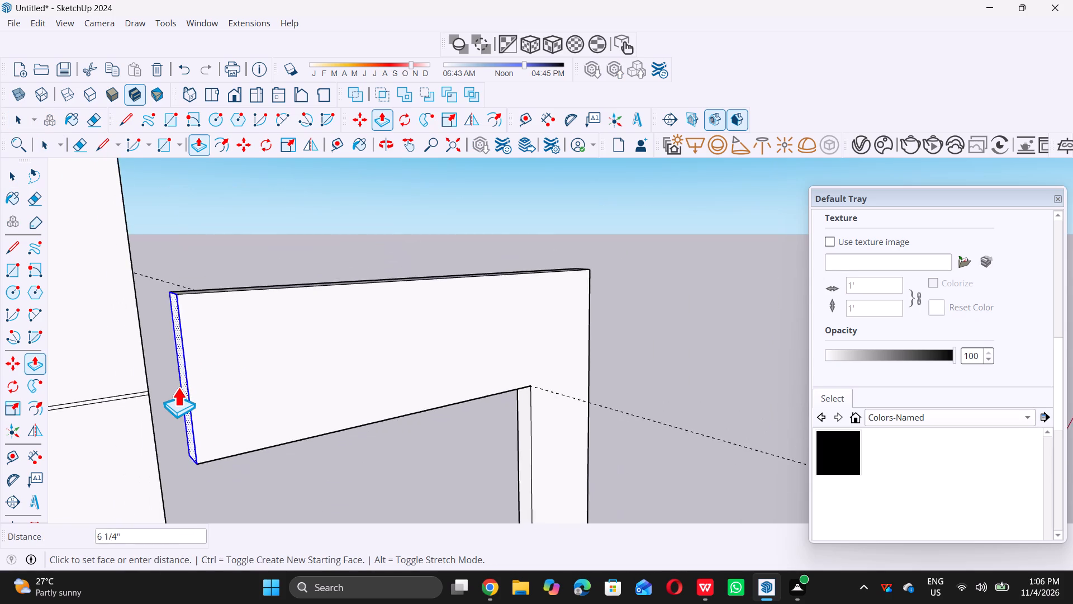
pyautogui.doubleClick(162, 392)
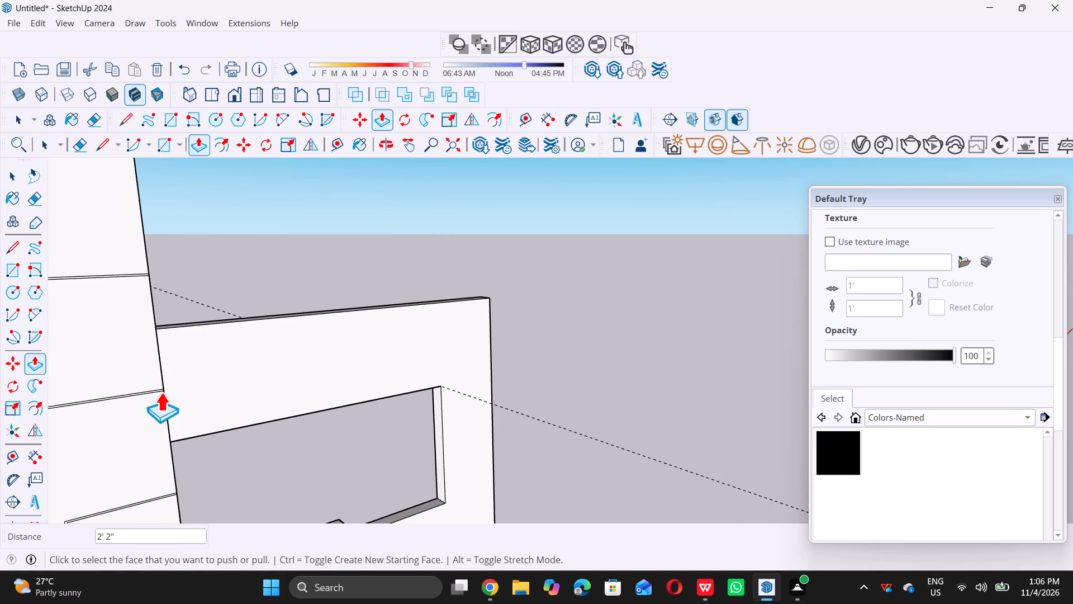
pyautogui.press('space')
pyautogui.doubleClick(281, 432)
# Delete all guides from the model.
pyautogui.scroll(-6, 283, 431)
pyautogui.moveTo(453, 412); pyautogui.dragTo(302, 362, button='middle')
pyautogui.scroll(-9, 312, 364)
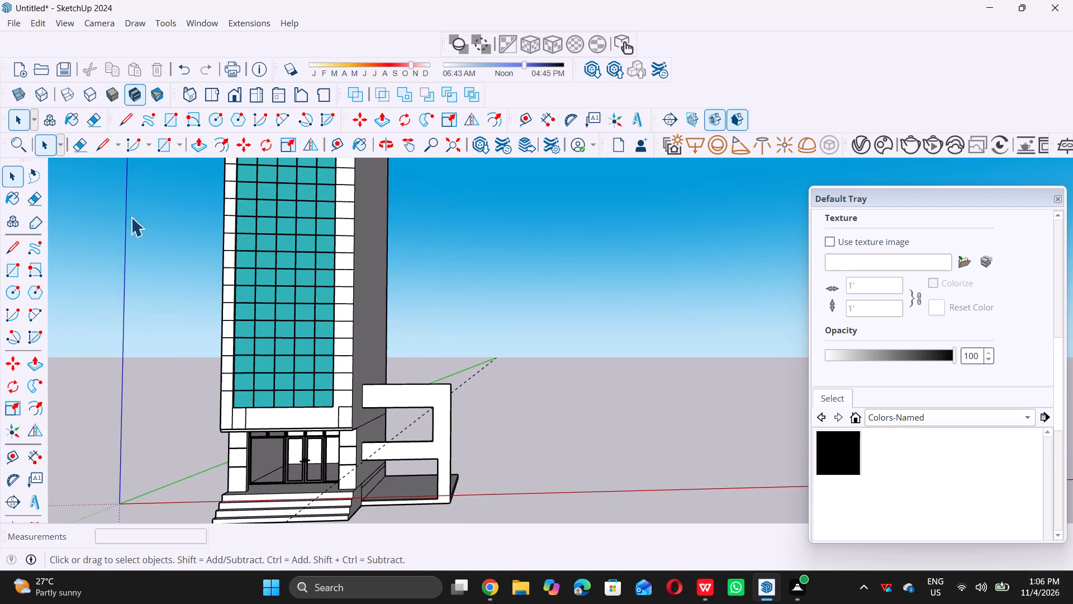
pyautogui.doubleClick(39, 25)
pyautogui.doubleClick(39, 25)
pyautogui.doubleClick(39, 25)
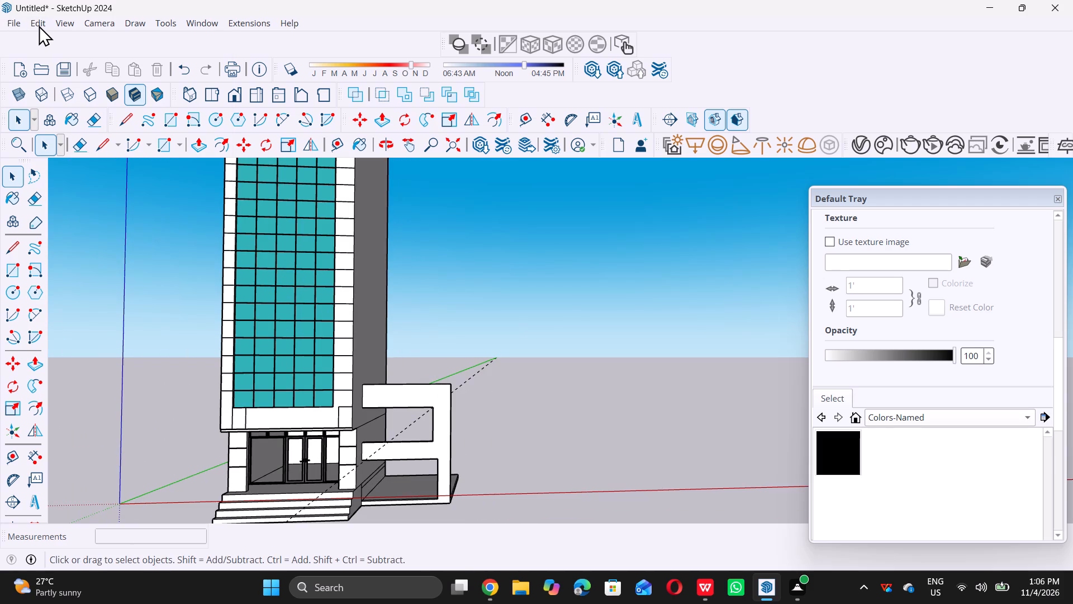
pyautogui.doubleClick(39, 25)
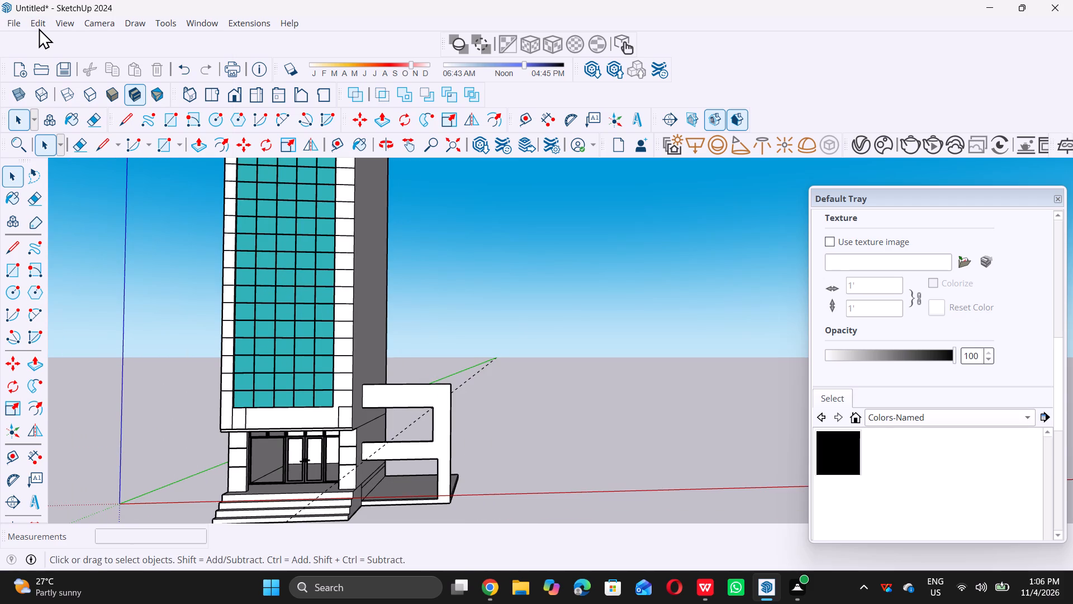
pyautogui.doubleClick(39, 23)
pyautogui.click(39, 24)
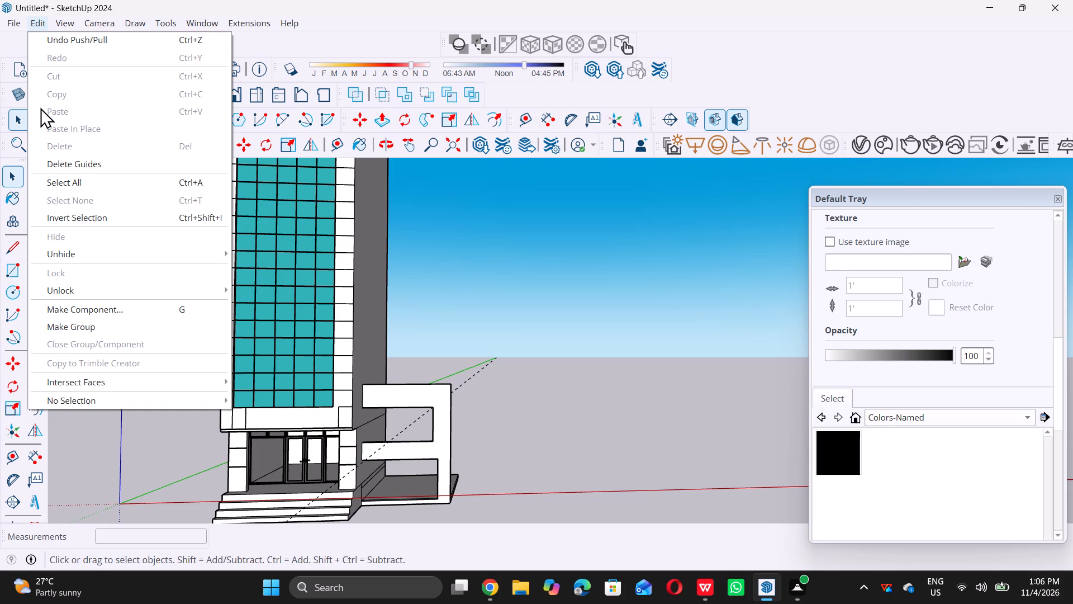
pyautogui.doubleClick(53, 159)
# Draw a 15' horizontal line across the top member's front face, from its end edge's midpoint to the outer edge.
pyautogui.scroll(-6, 297, 383)
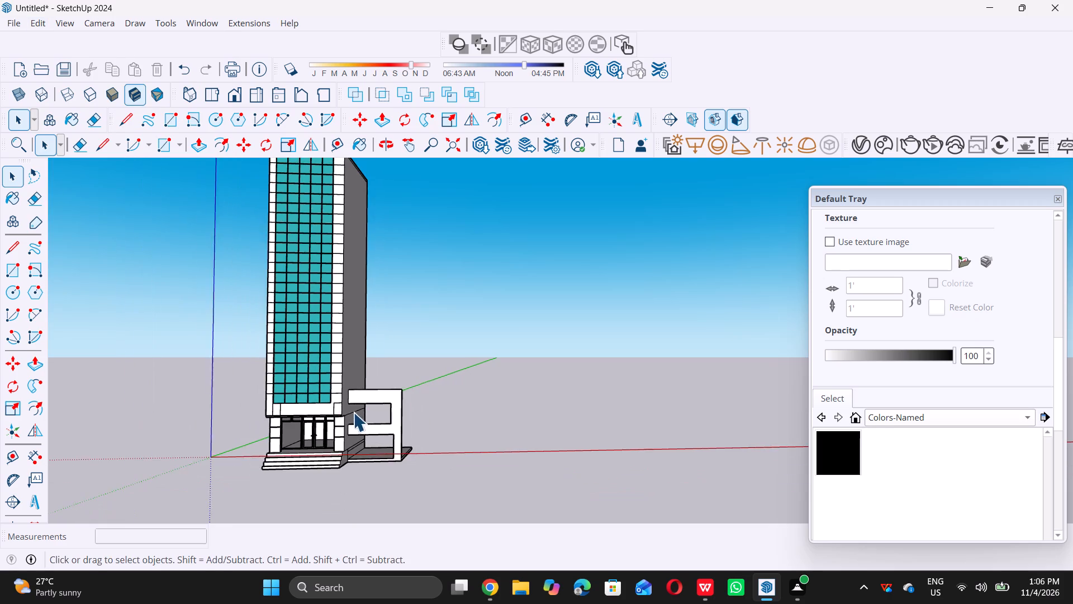
pyautogui.moveTo(353, 412); pyautogui.dragTo(364, 397, button='middle')
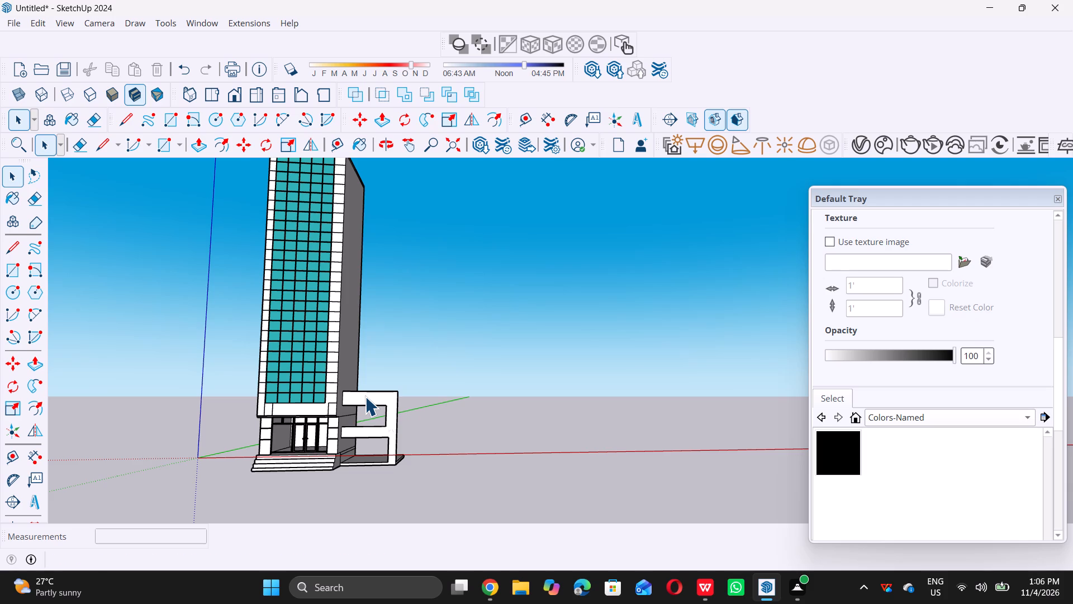
pyautogui.scroll(20, 399, 419)
pyautogui.scroll(2, 399, 419)
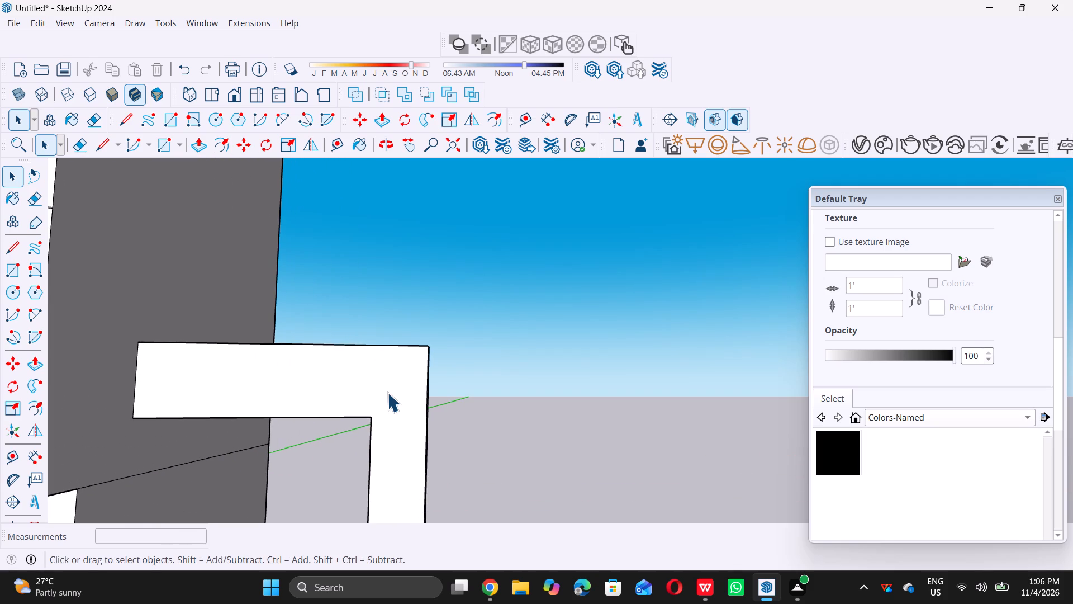
pyautogui.press('l')
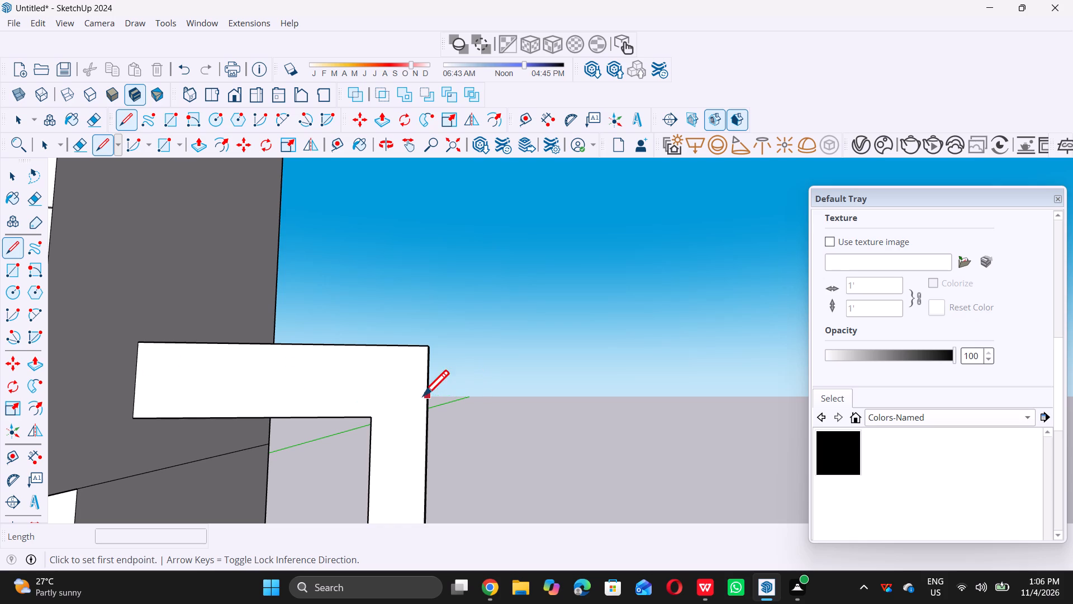
pyautogui.click(136, 382)
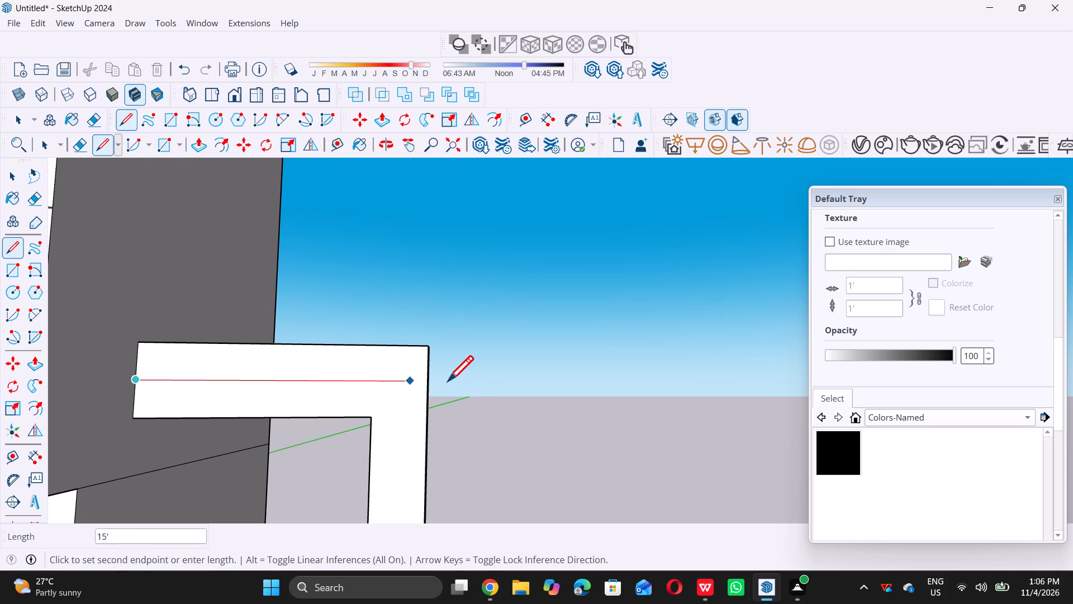
pyautogui.tripleClick(426, 384)
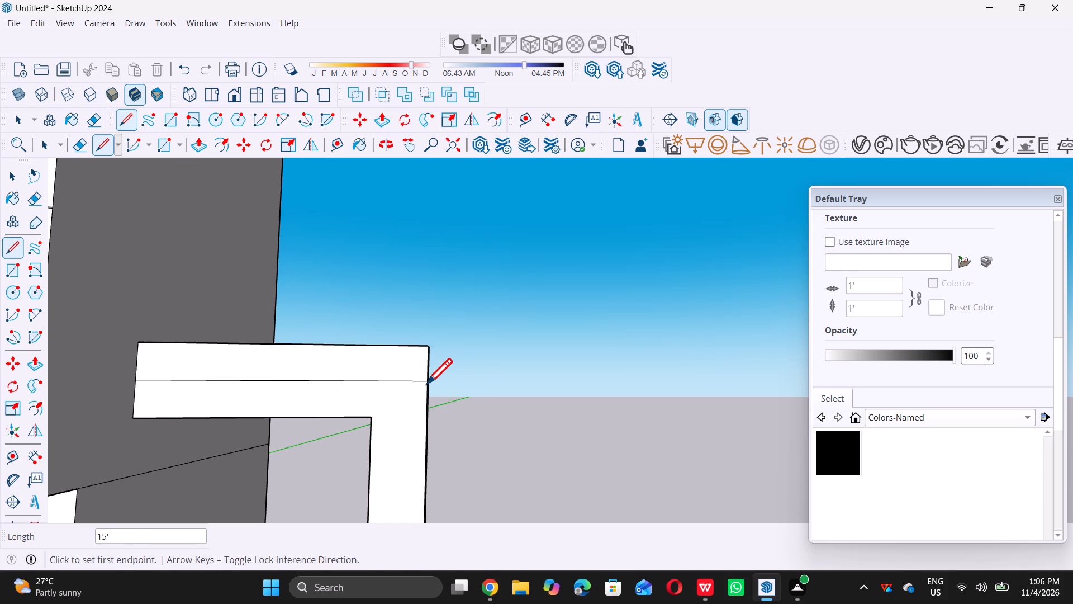
pyautogui.press('space')
# Place a guide 4" above the bottom edge of the top member's front face.
pyautogui.scroll(-5, 443, 405)
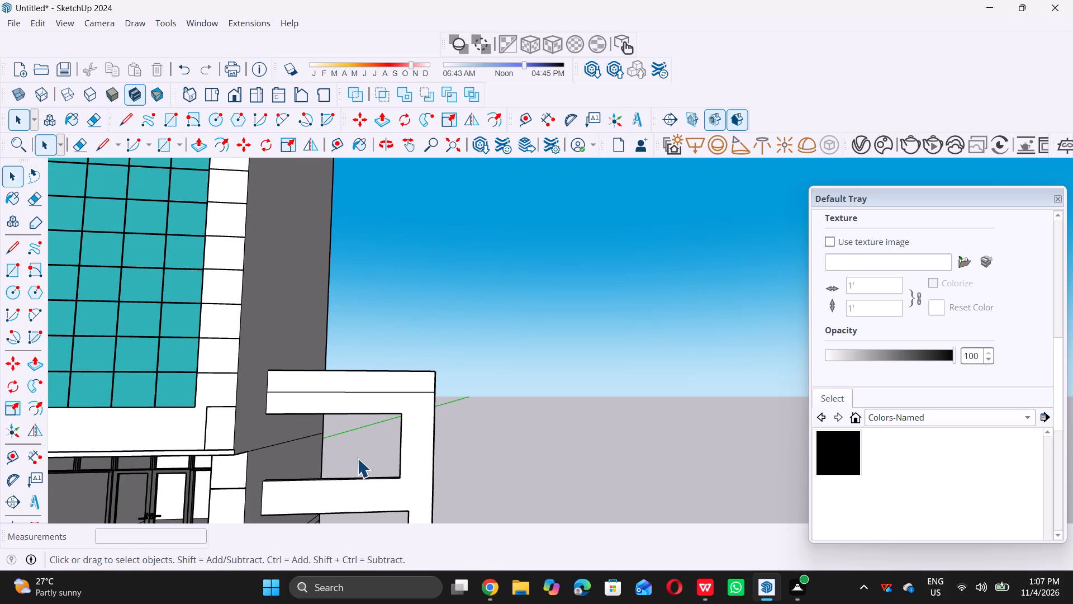
pyautogui.scroll(6, 288, 398)
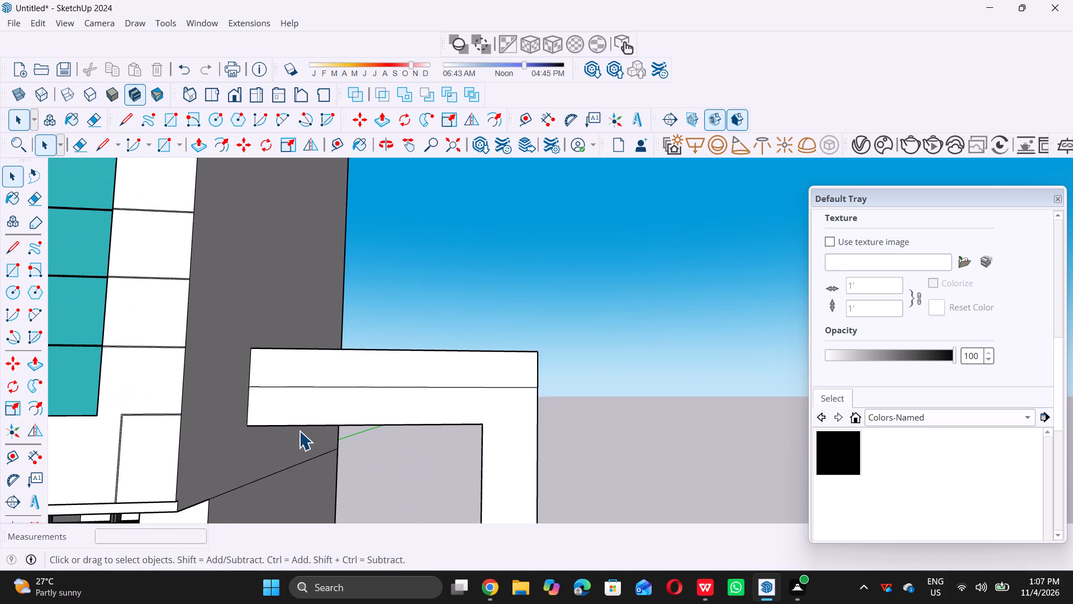
pyautogui.scroll(4, 299, 431)
pyautogui.press('t')
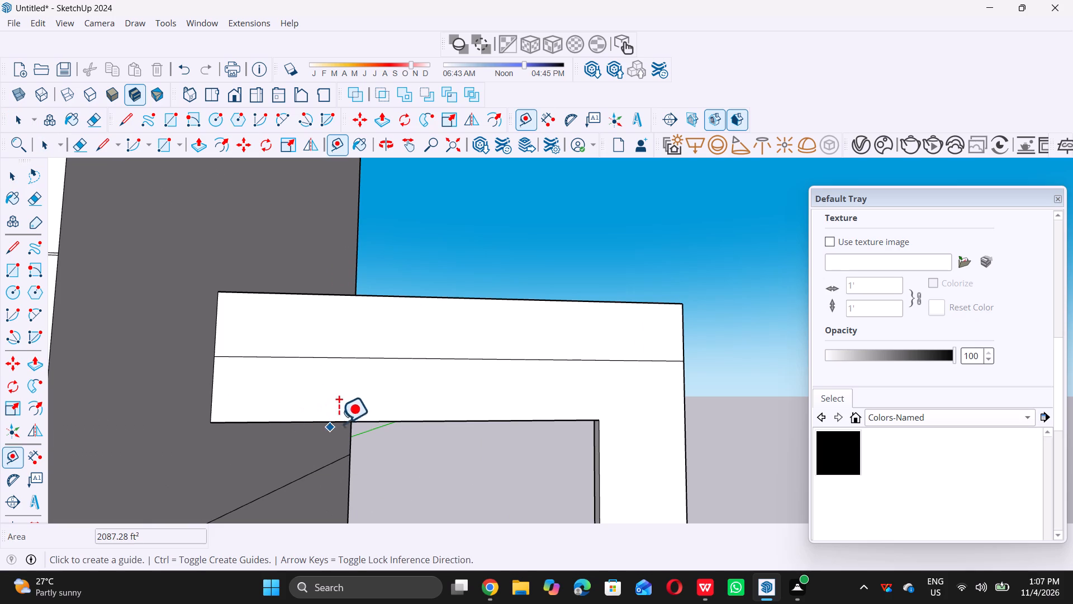
pyautogui.tripleClick(416, 421)
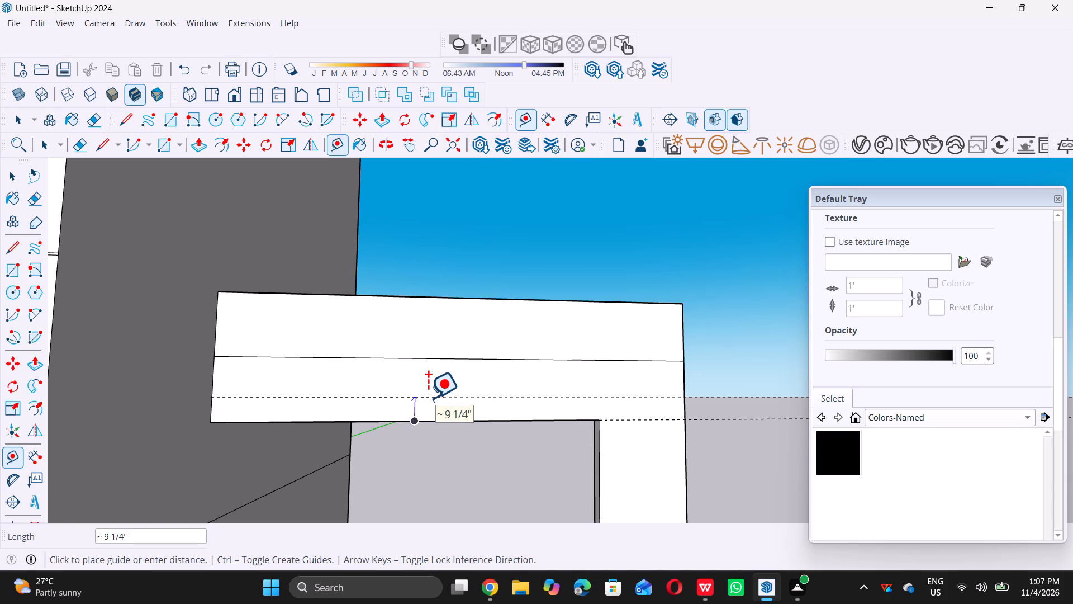
pyautogui.press('4')
pyautogui.hotkey('shift', '"')
pyautogui.press('Return')
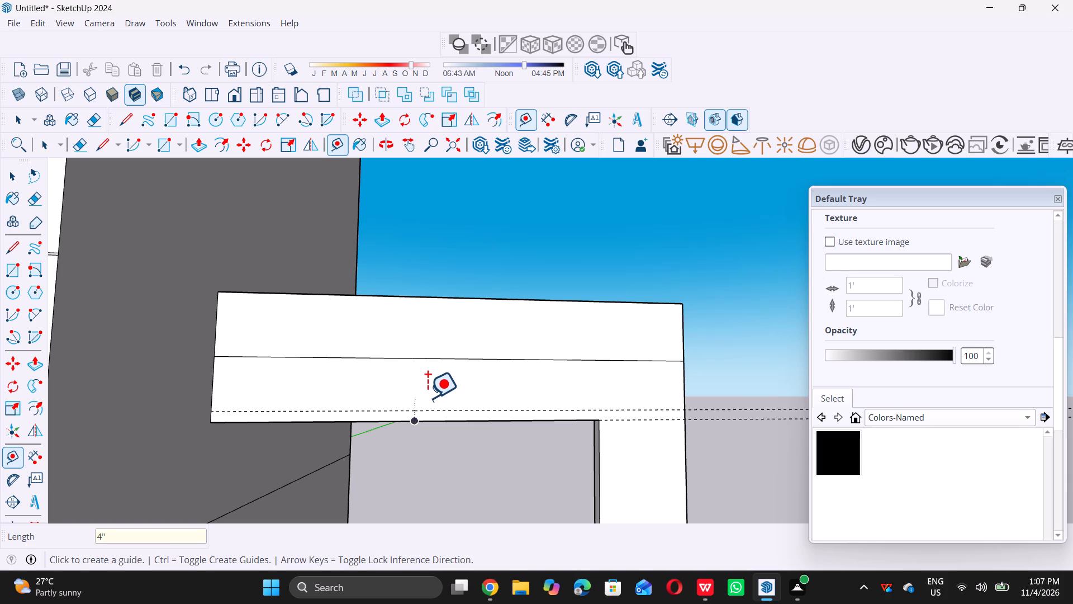
pyautogui.press('space')
# Draw a 4" by 15' rectangle along the bottom of the top member's front face, from the guide to the outer edge.
pyautogui.press('r')
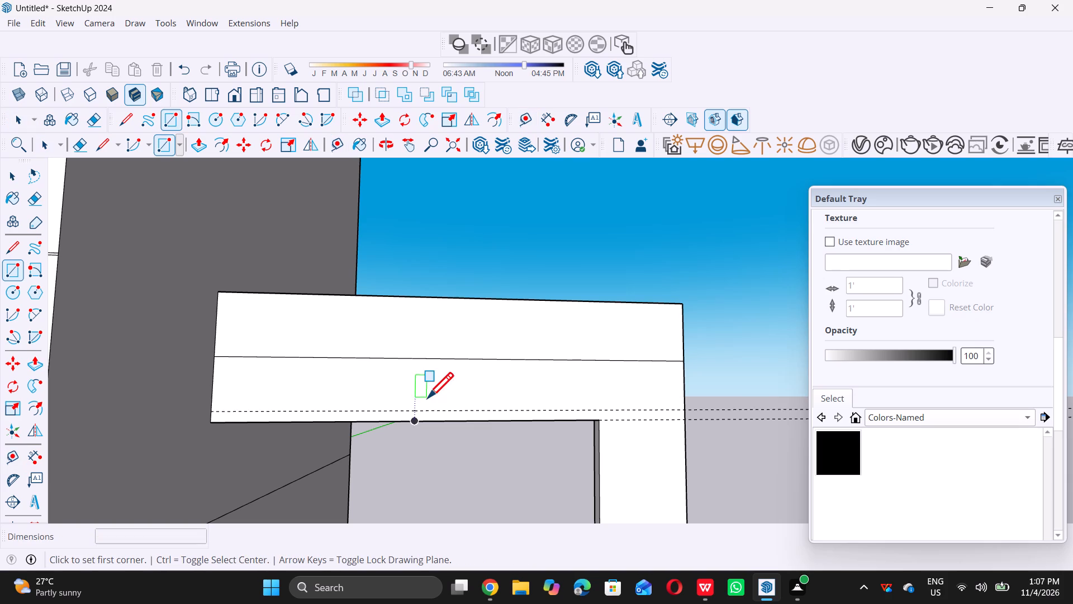
pyautogui.tripleClick(214, 409)
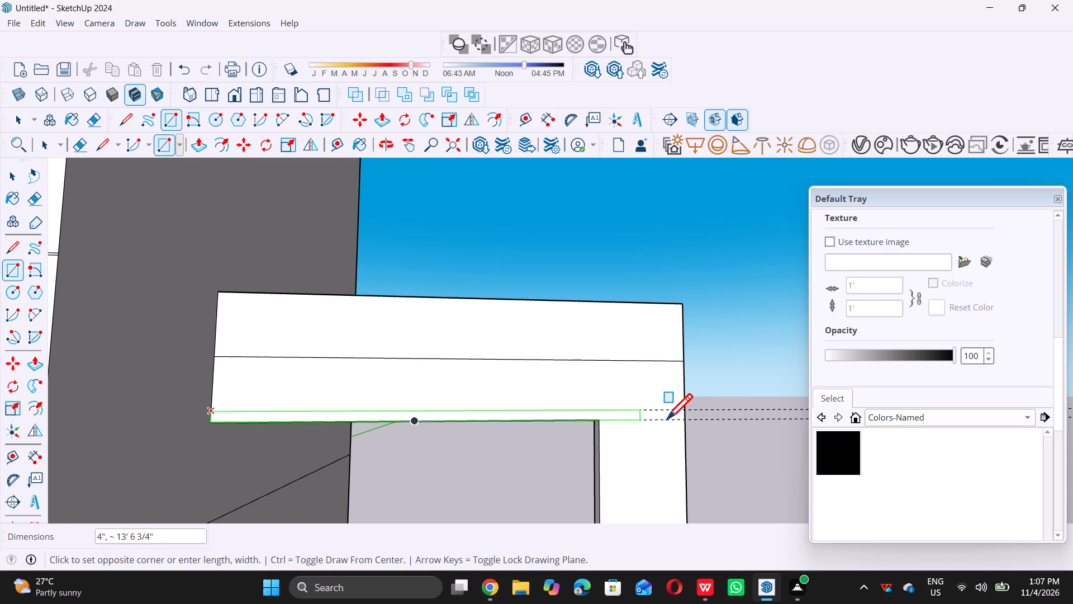
pyautogui.tripleClick(684, 419)
pyautogui.click(684, 419)
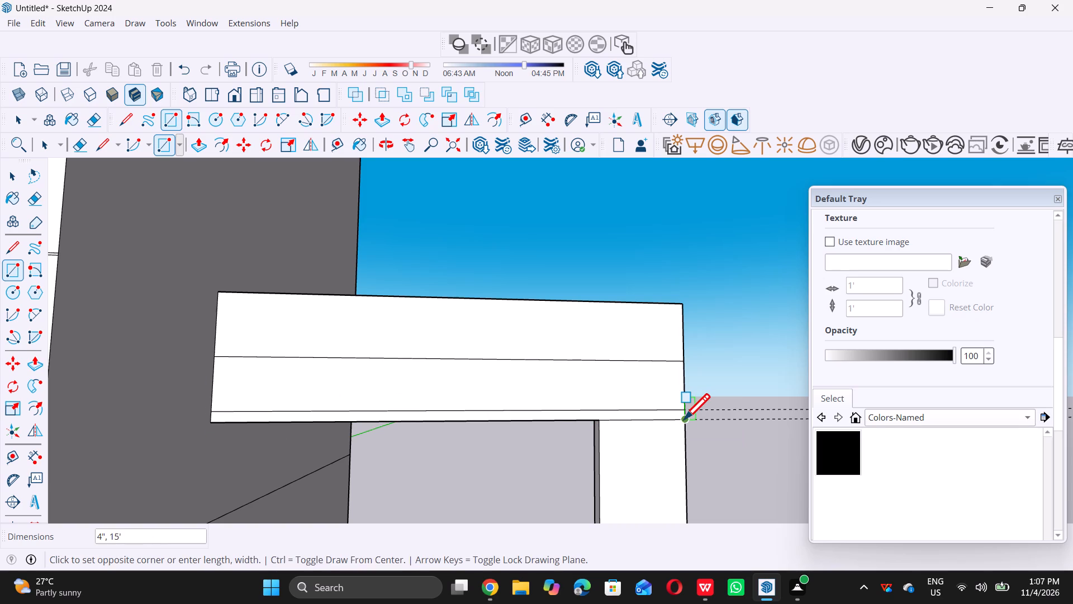
pyautogui.press('space')
# Examine the divided top member of the side frame against the whole tower from several distances and angles.
pyautogui.scroll(-5, 685, 420)
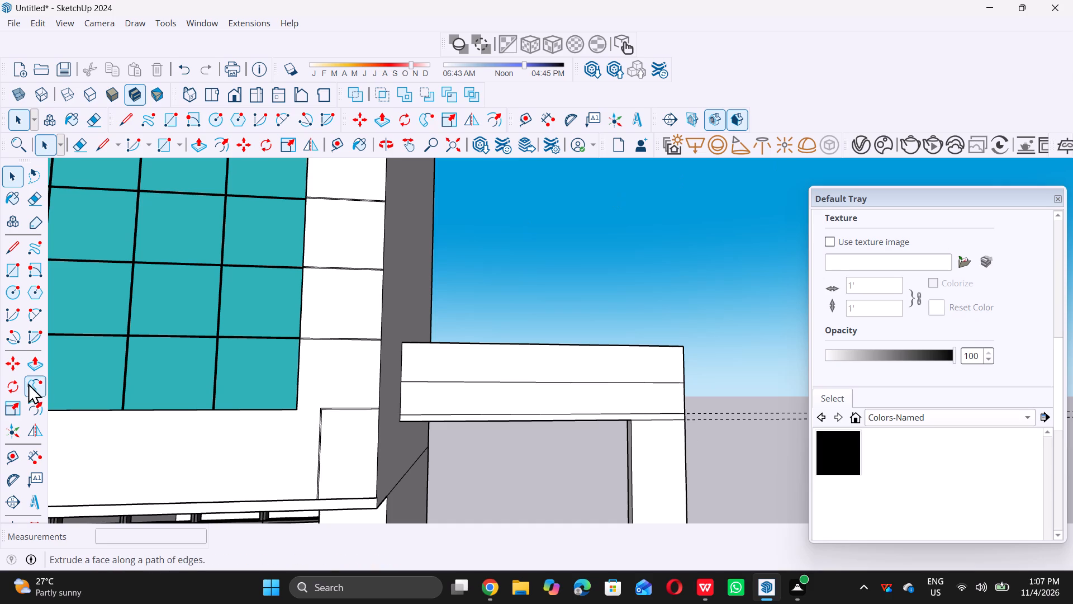
pyautogui.scroll(-6, 30, 383)
pyautogui.scroll(-10, 576, 322)
pyautogui.scroll(-2, 530, 296)
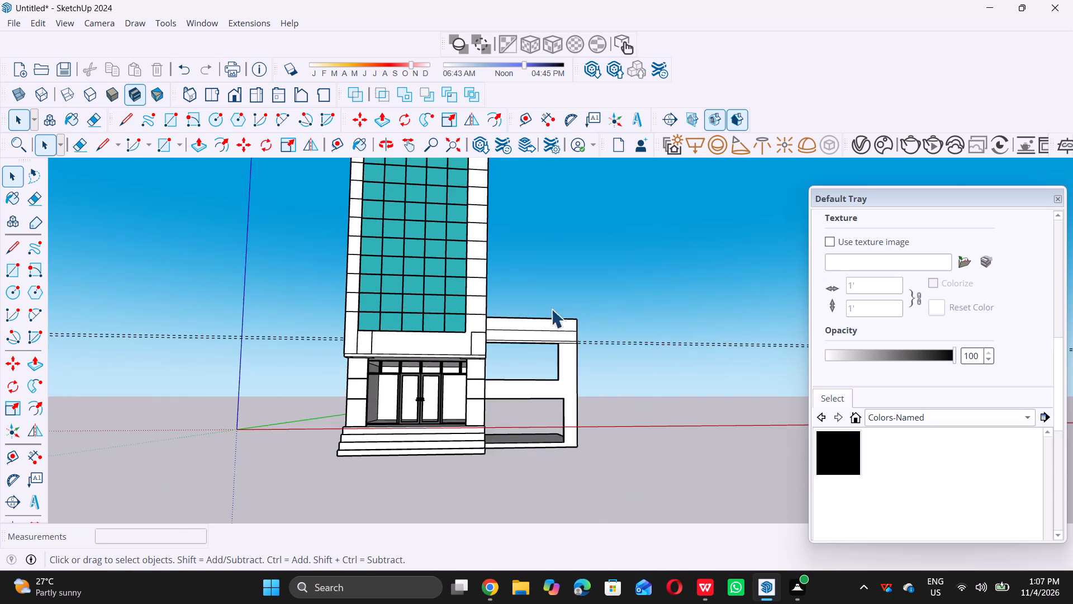
pyautogui.scroll(-2, 551, 309)
pyautogui.moveTo(557, 326); pyautogui.dragTo(531, 360, button='middle')
pyautogui.middleClick(531, 360)
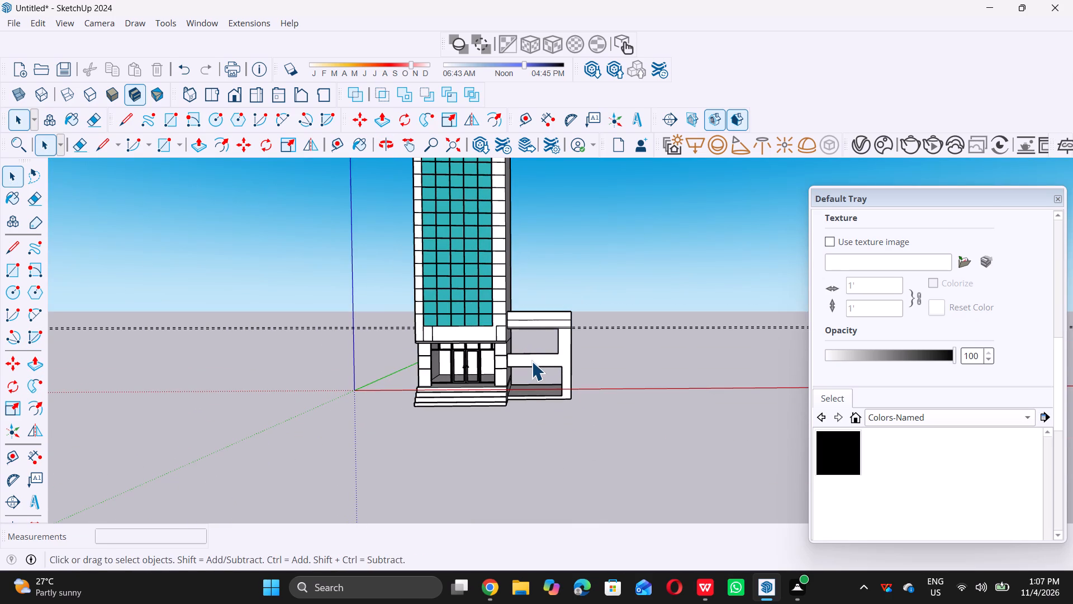
pyautogui.scroll(5, 586, 282)
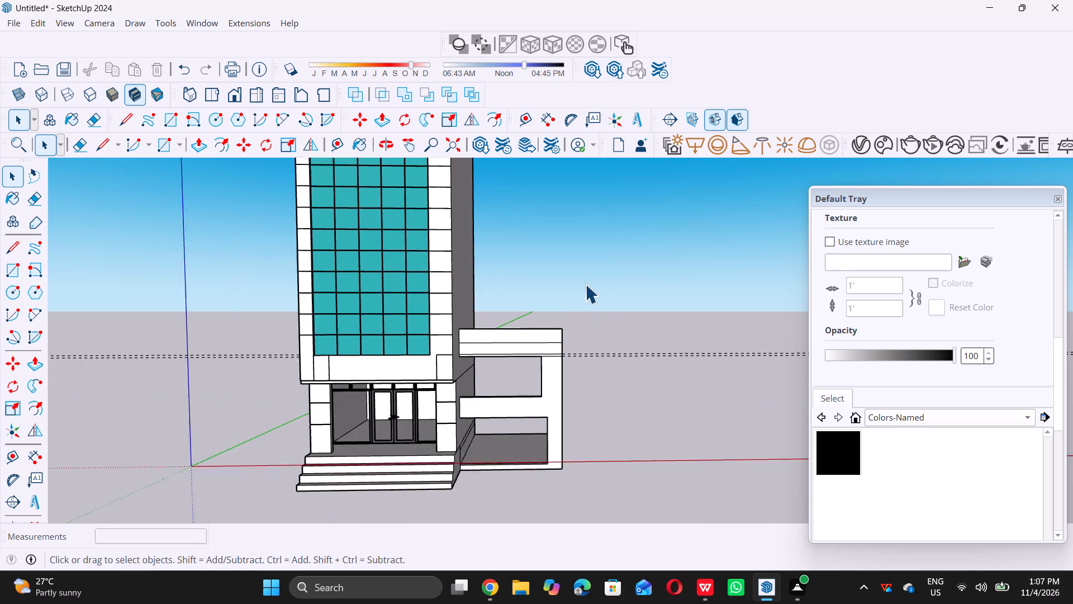
pyautogui.scroll(2, 585, 284)
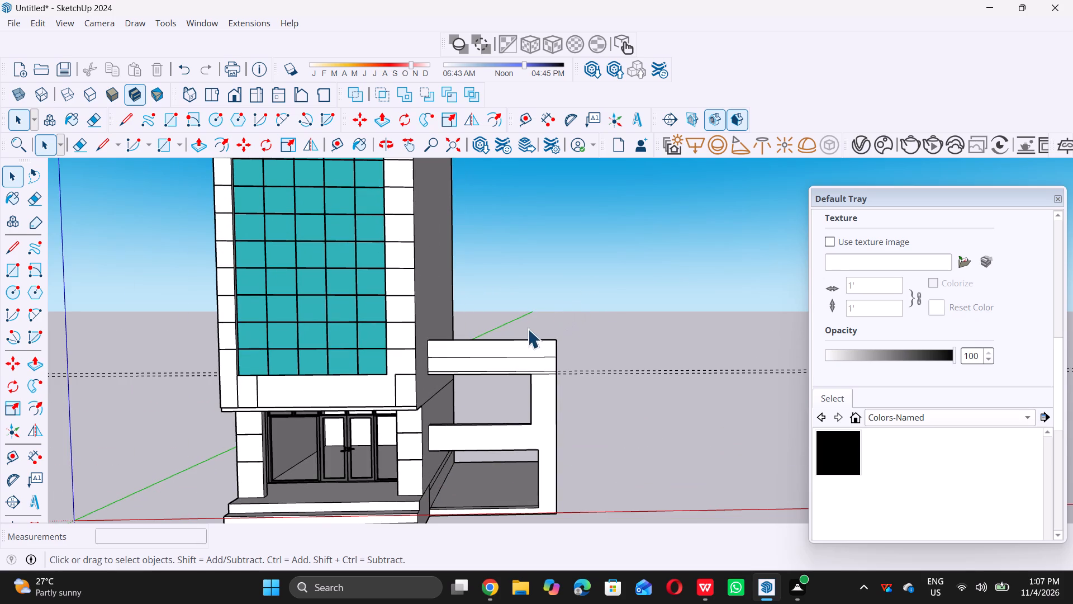
pyautogui.moveTo(515, 344); pyautogui.dragTo(521, 337, button='middle')
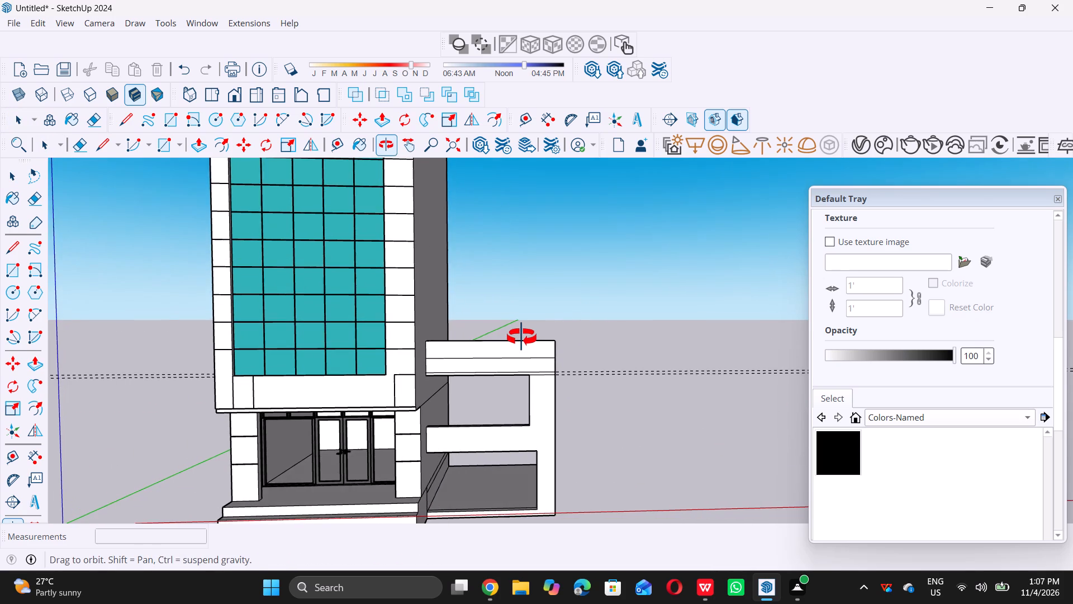
pyautogui.moveTo(521, 337); pyautogui.dragTo(523, 333, button='middle')
pyautogui.middleClick(523, 333)
# Draw a 4' vertical line up the top member's front face, from the bottom edge's midpoint above the upright to the top edge.
pyautogui.scroll(7, 525, 332)
pyautogui.moveTo(529, 398); pyautogui.dragTo(540, 375, button='middle')
pyautogui.scroll(8, 559, 430)
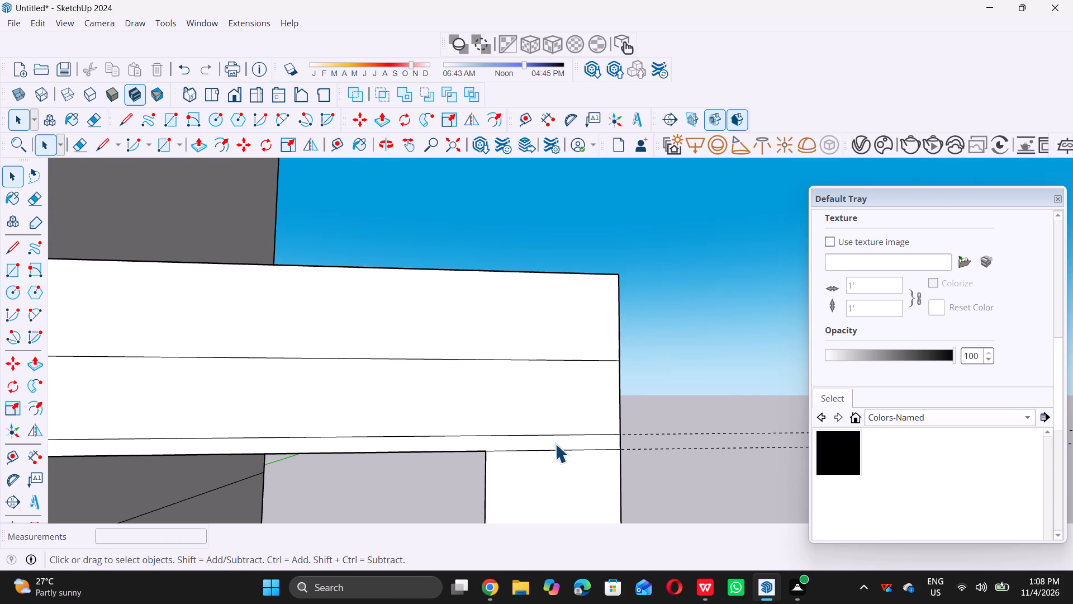
pyautogui.press('l')
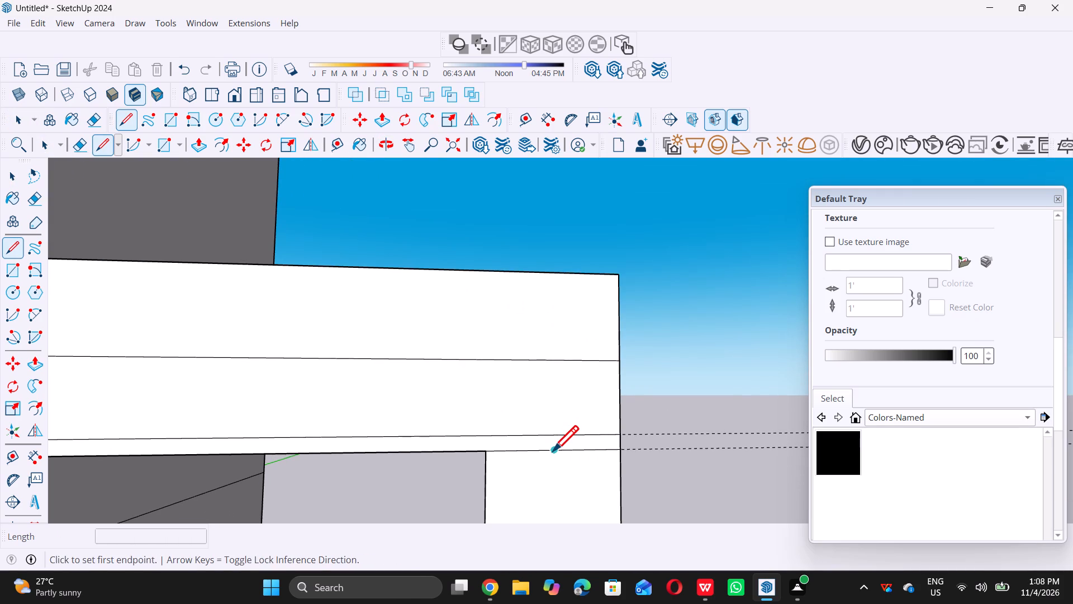
pyautogui.tripleClick(553, 451)
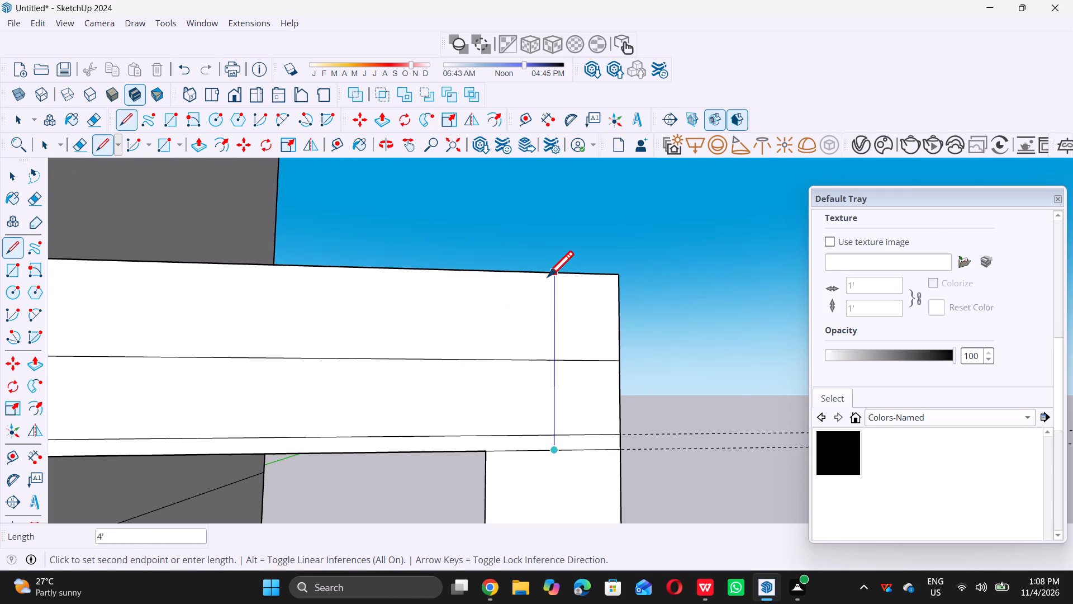
pyautogui.tripleClick(548, 276)
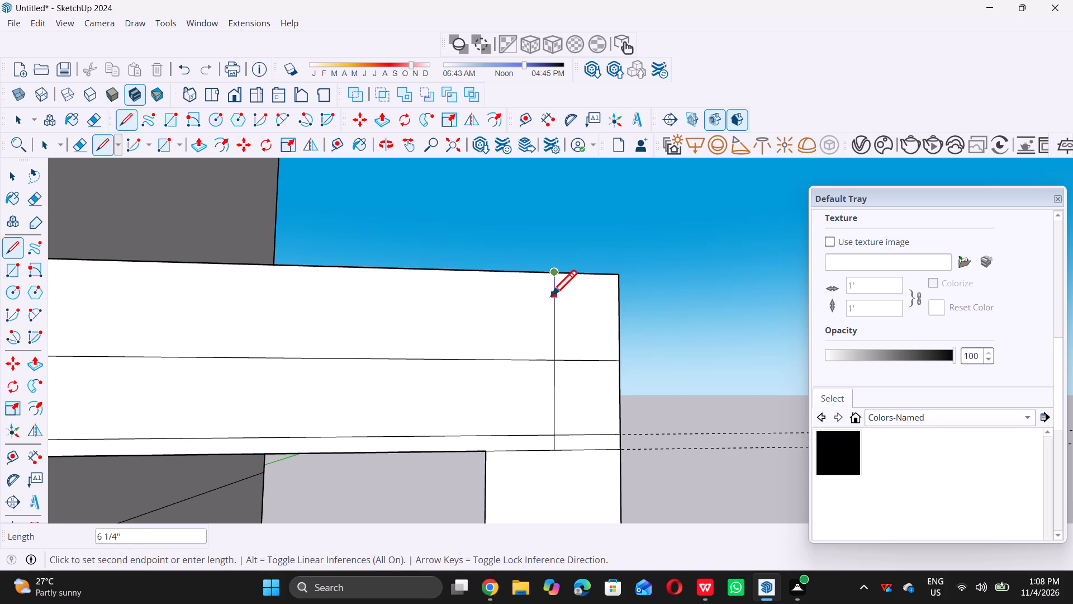
pyautogui.press('space')
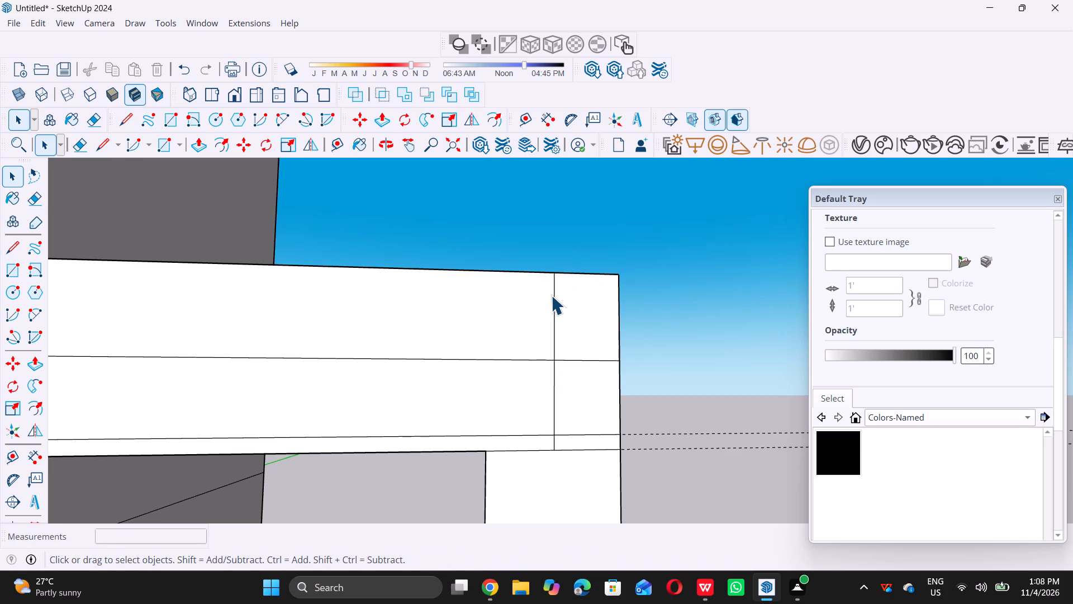
# Examine the side frame and its divided top member against the tower from several distances and angles.
pyautogui.scroll(-3, 520, 338)
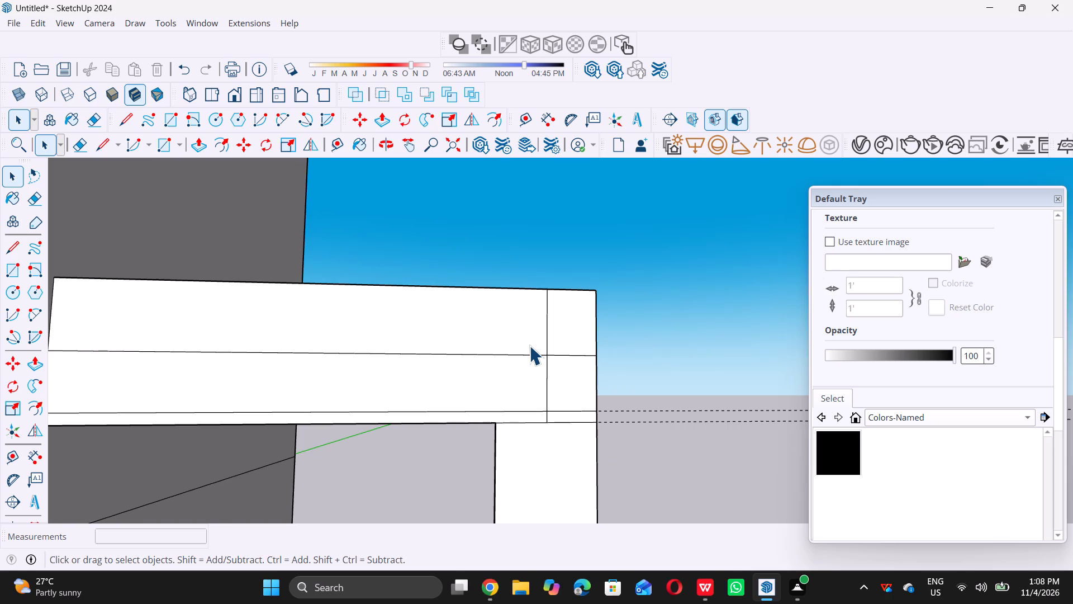
pyautogui.scroll(-9, 529, 346)
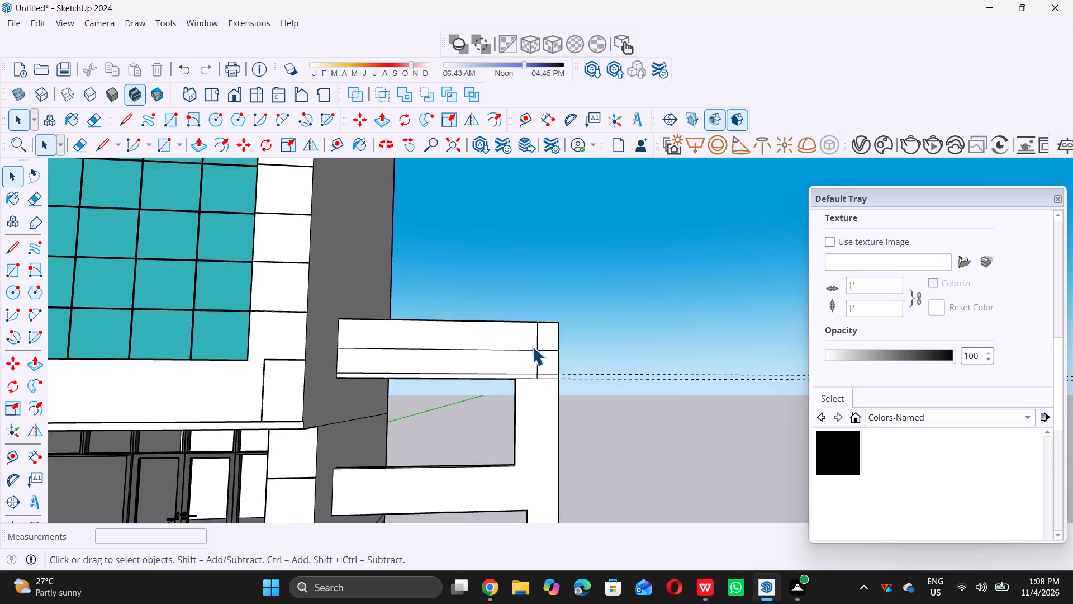
pyautogui.scroll(-5, 532, 346)
pyautogui.scroll(1, 538, 436)
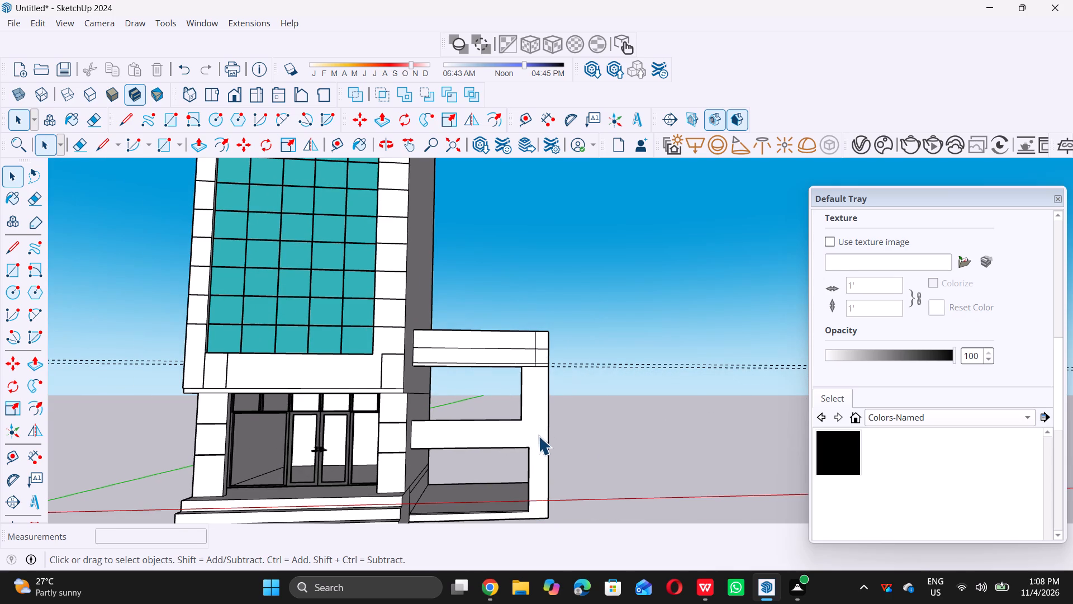
pyautogui.scroll(5, 538, 436)
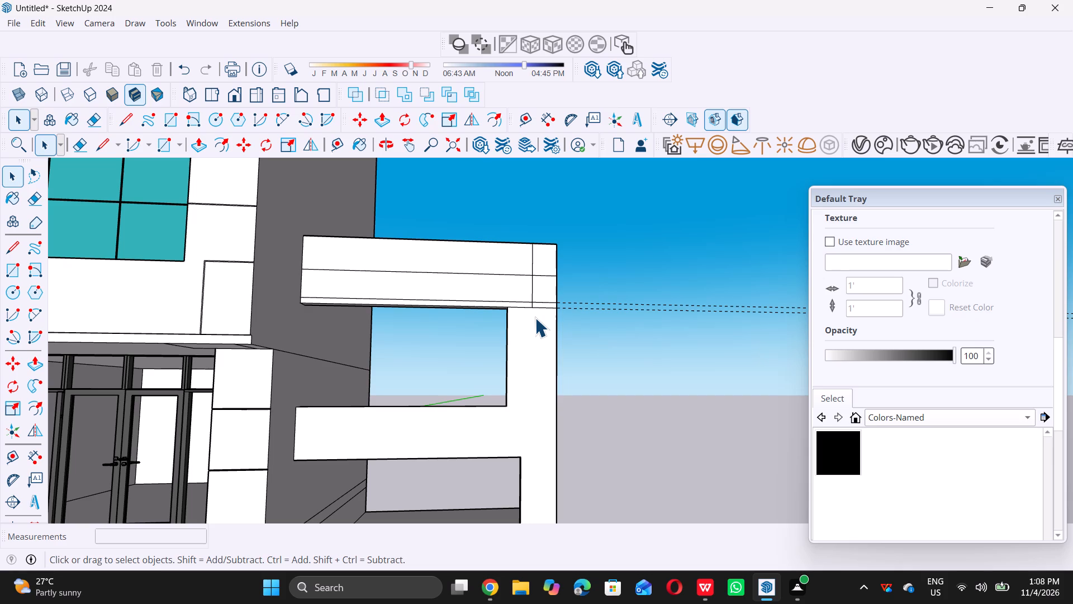
pyautogui.scroll(-5, 535, 318)
pyautogui.scroll(5, 533, 258)
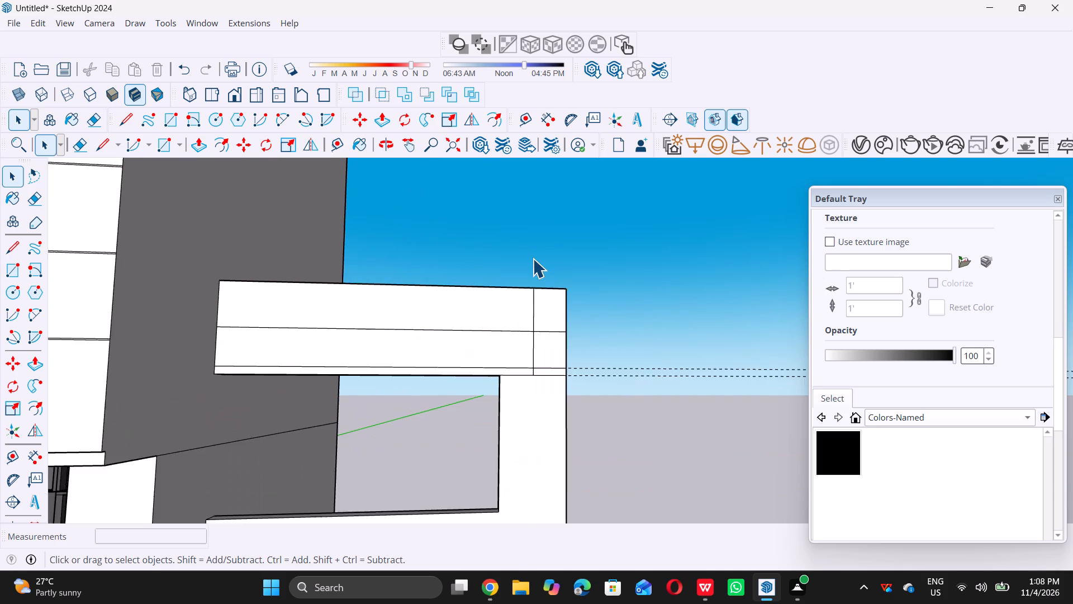
pyautogui.scroll(2, 533, 258)
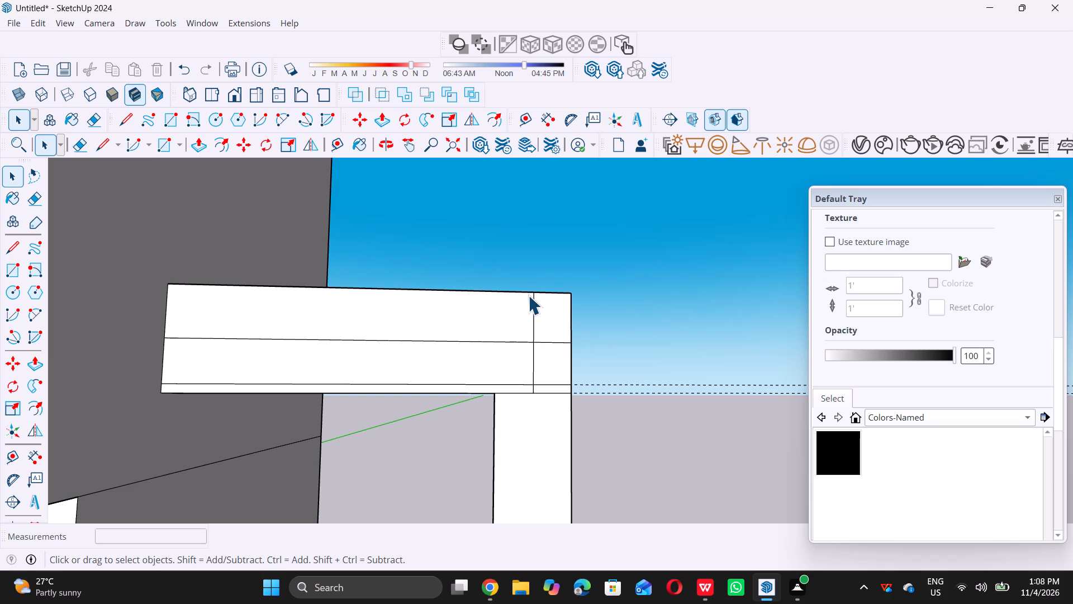
pyautogui.scroll(-1, 528, 295)
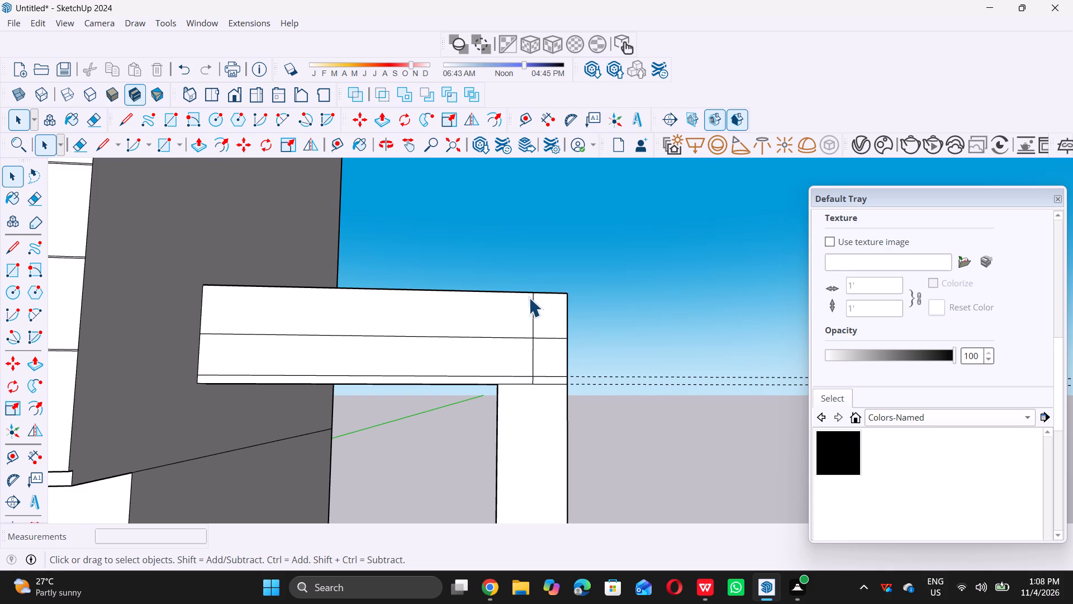
pyautogui.moveTo(528, 311); pyautogui.dragTo(480, 395, button='middle')
pyautogui.moveTo(422, 423); pyautogui.dragTo(411, 428, button='middle')
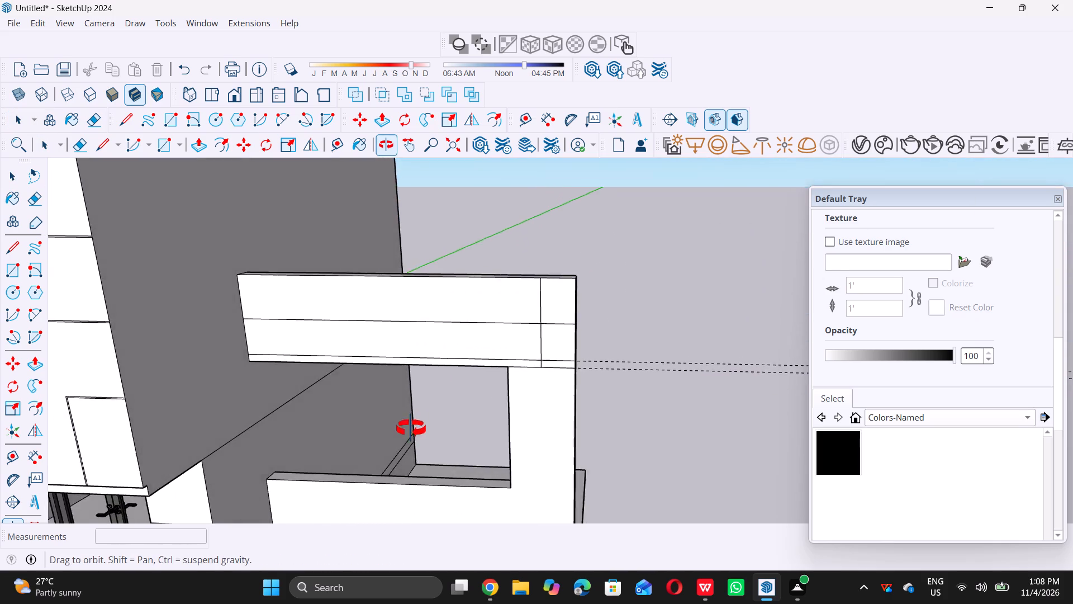
pyautogui.moveTo(411, 428); pyautogui.dragTo(399, 431, button='middle')
pyautogui.moveTo(350, 437); pyautogui.dragTo(288, 439, button='middle')
pyautogui.scroll(7, 476, 268)
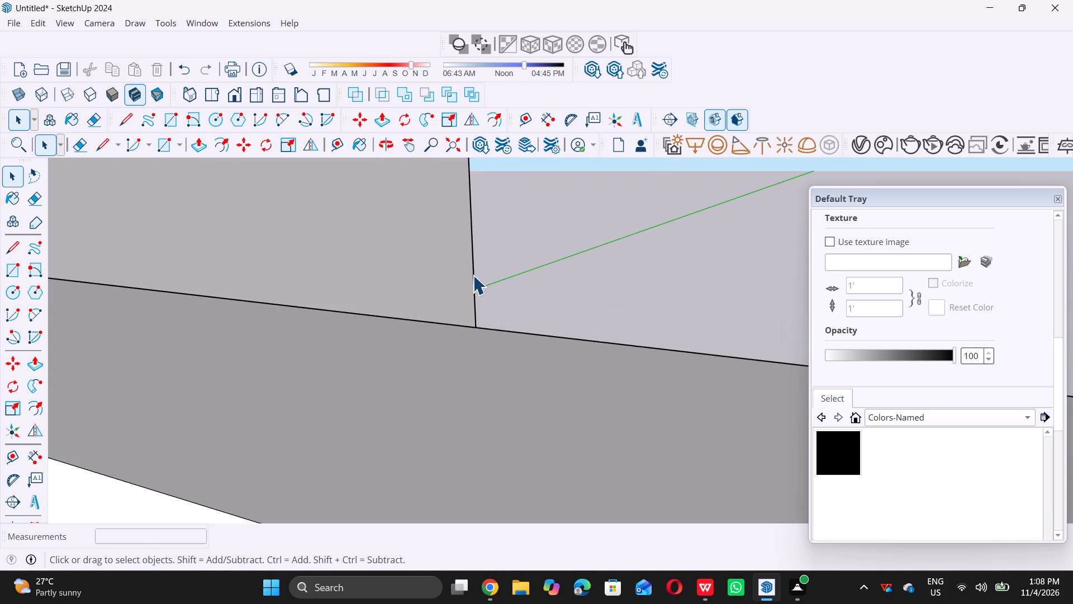
pyautogui.scroll(-6, 474, 276)
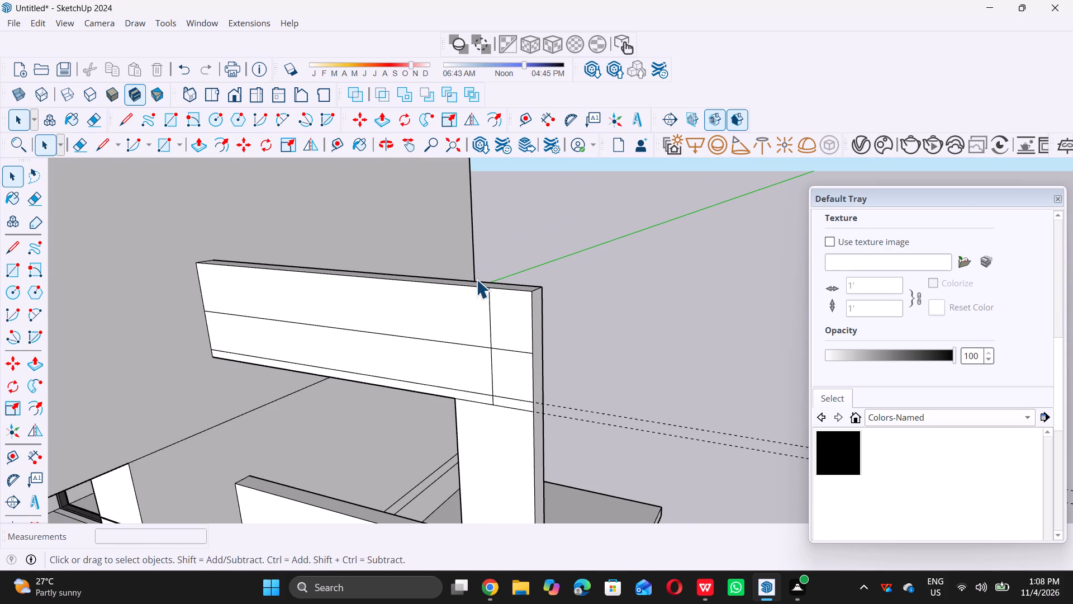
pyautogui.scroll(-4, 478, 278)
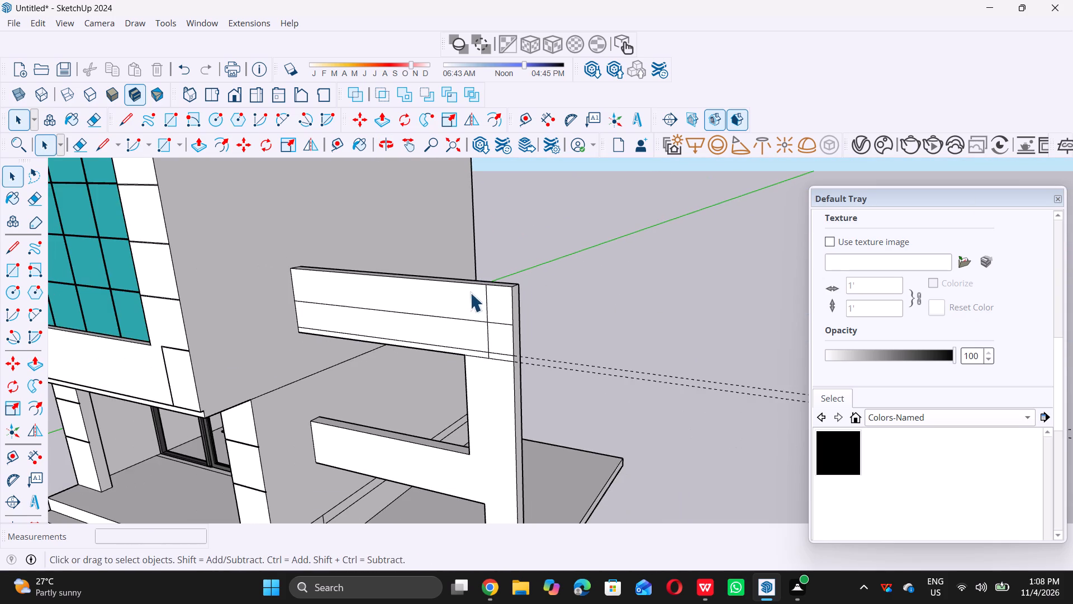
pyautogui.moveTo(461, 291); pyautogui.dragTo(576, 279, button='middle')
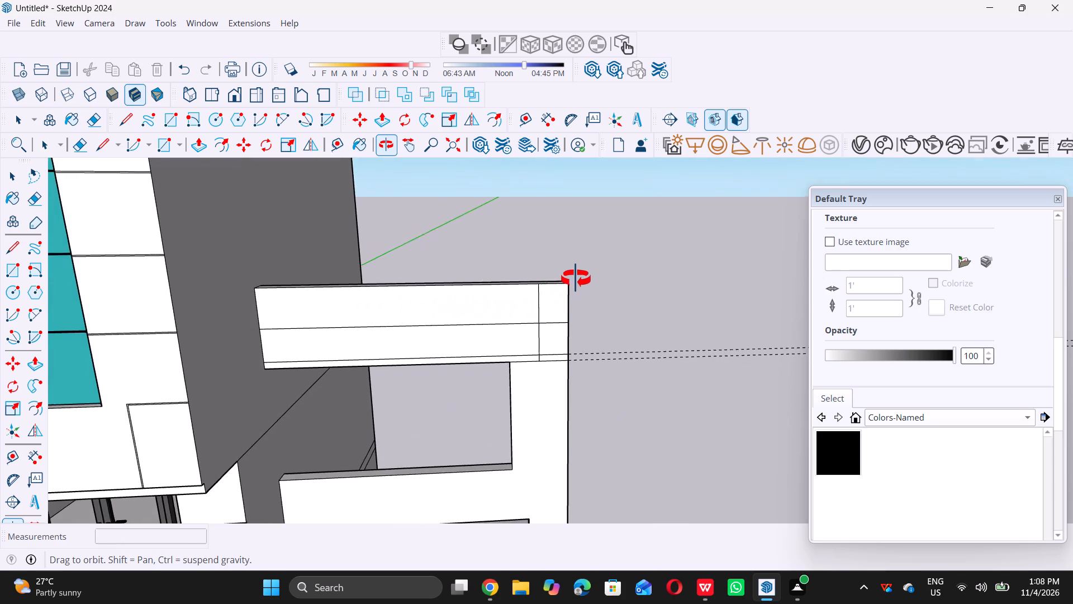
pyautogui.moveTo(576, 279); pyautogui.dragTo(573, 276, button='middle')
pyautogui.scroll(7, 528, 338)
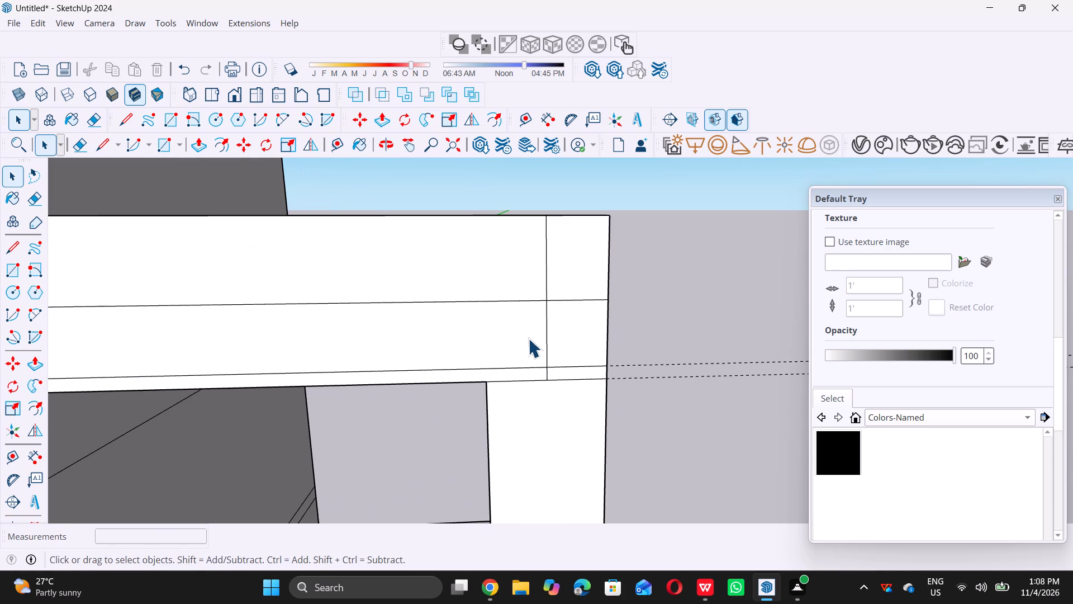
# Place a vertical guide by the upright's inner edge, running up past the side frame's top member.
pyautogui.press('t')
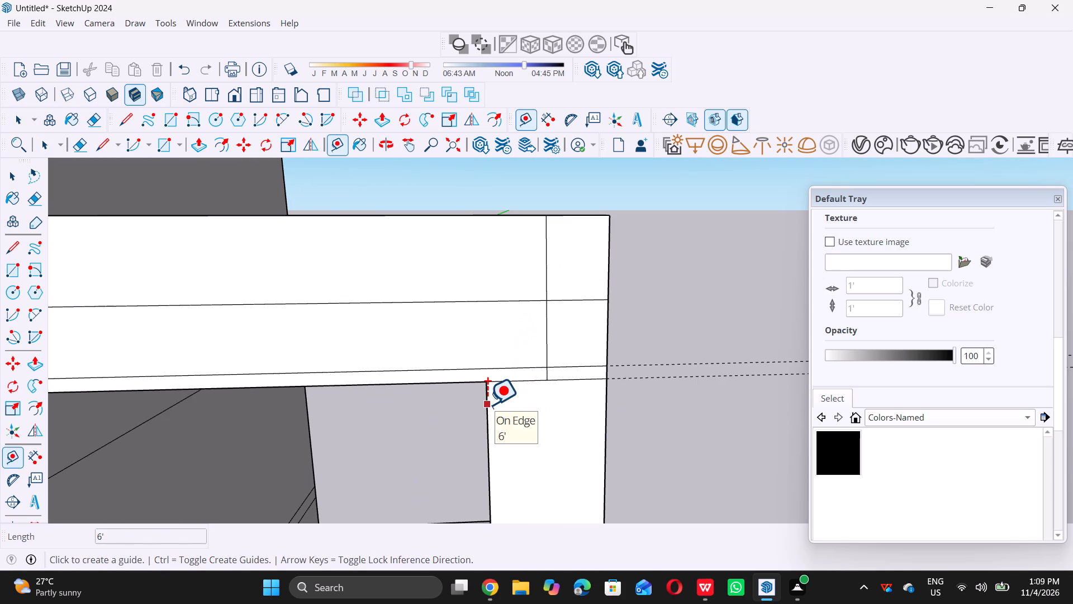
pyautogui.click(487, 404)
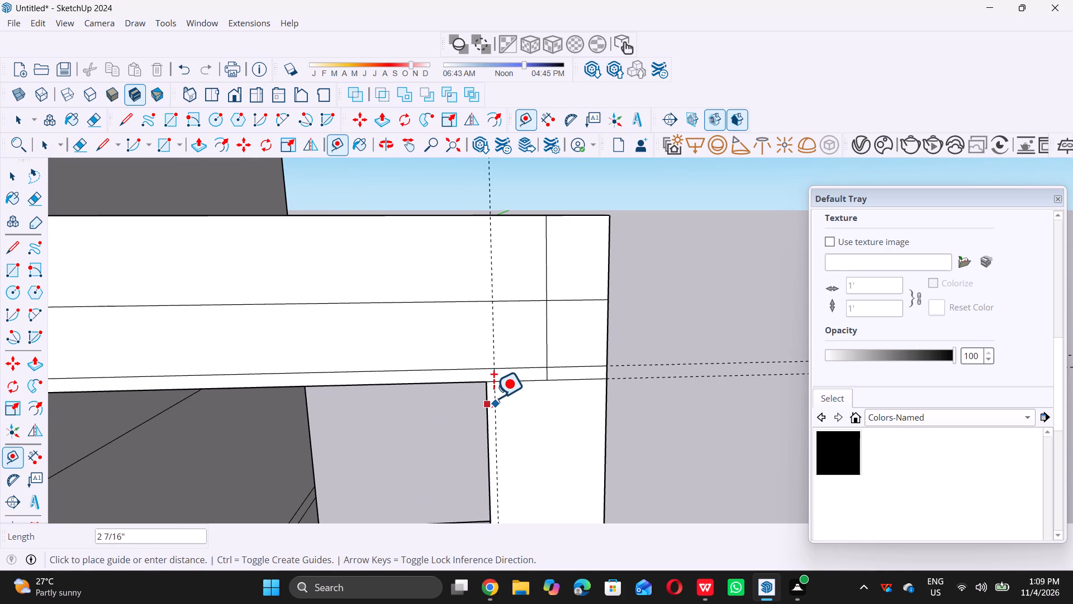
pyautogui.doubleClick(492, 395)
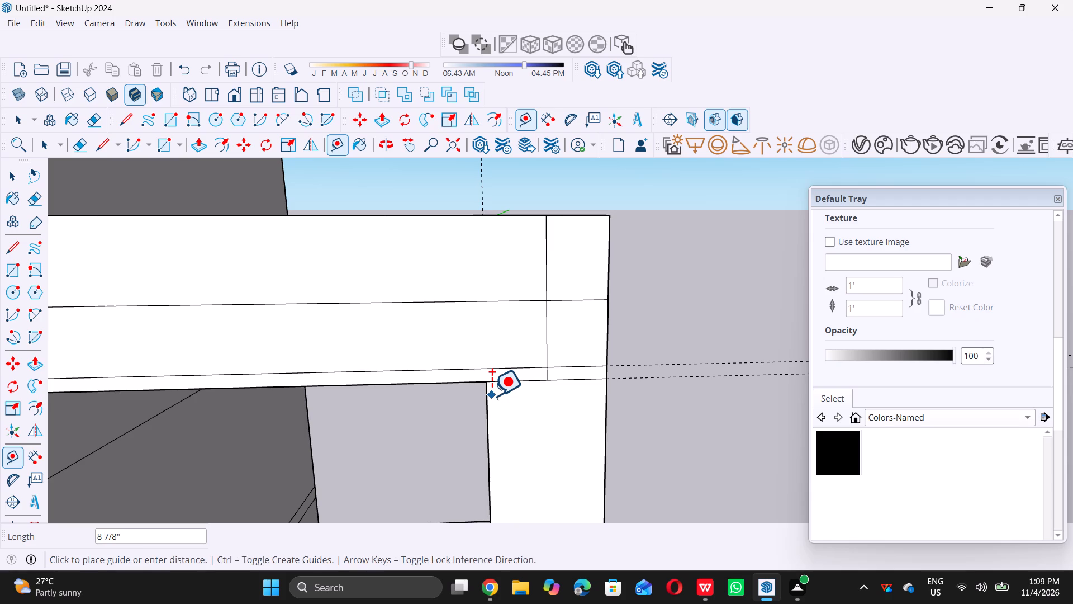
pyautogui.press('space')
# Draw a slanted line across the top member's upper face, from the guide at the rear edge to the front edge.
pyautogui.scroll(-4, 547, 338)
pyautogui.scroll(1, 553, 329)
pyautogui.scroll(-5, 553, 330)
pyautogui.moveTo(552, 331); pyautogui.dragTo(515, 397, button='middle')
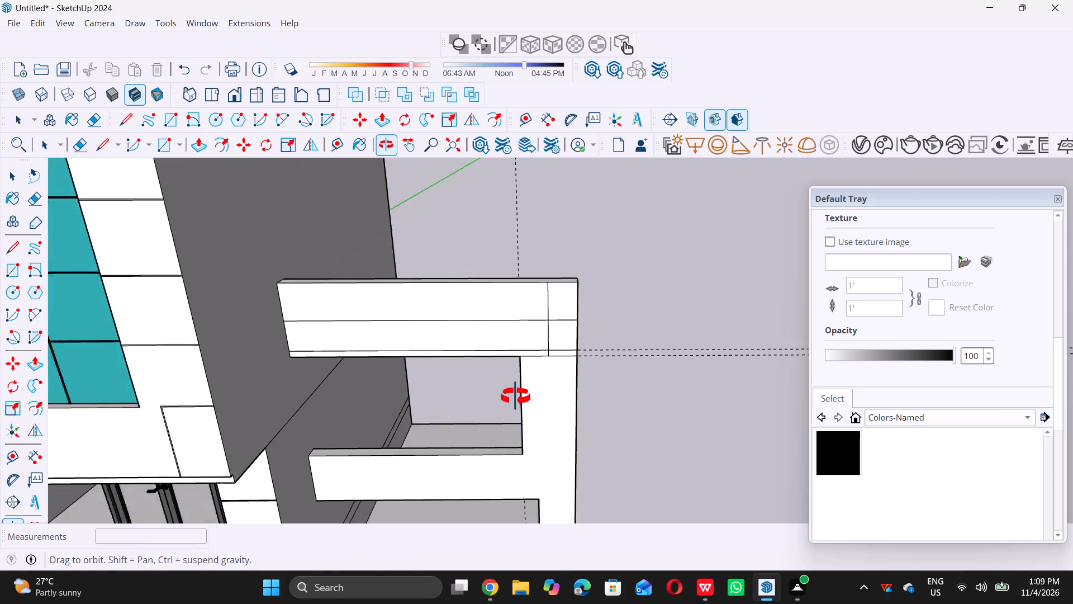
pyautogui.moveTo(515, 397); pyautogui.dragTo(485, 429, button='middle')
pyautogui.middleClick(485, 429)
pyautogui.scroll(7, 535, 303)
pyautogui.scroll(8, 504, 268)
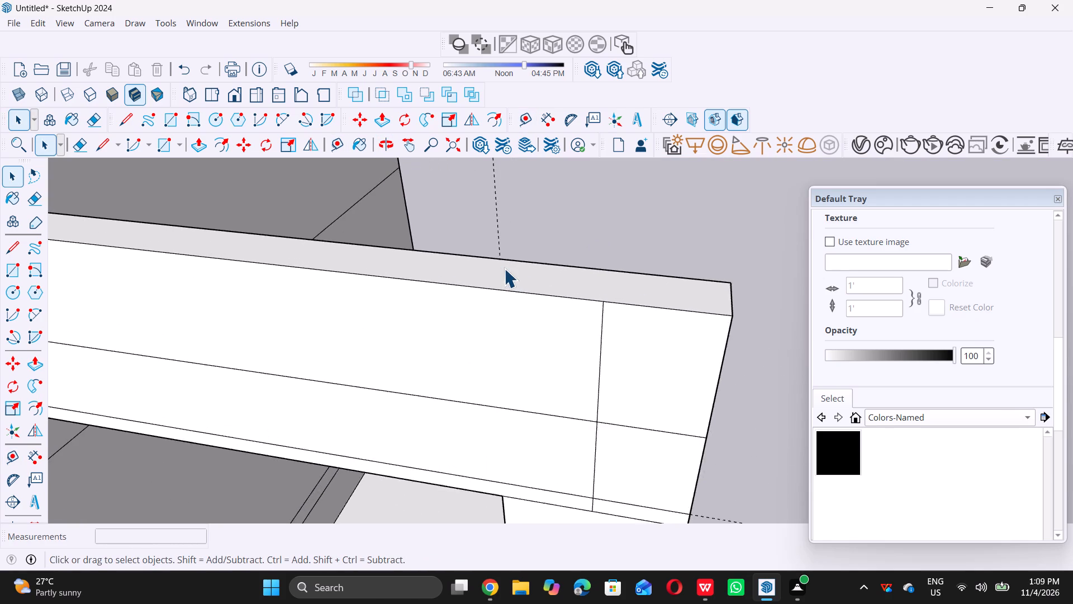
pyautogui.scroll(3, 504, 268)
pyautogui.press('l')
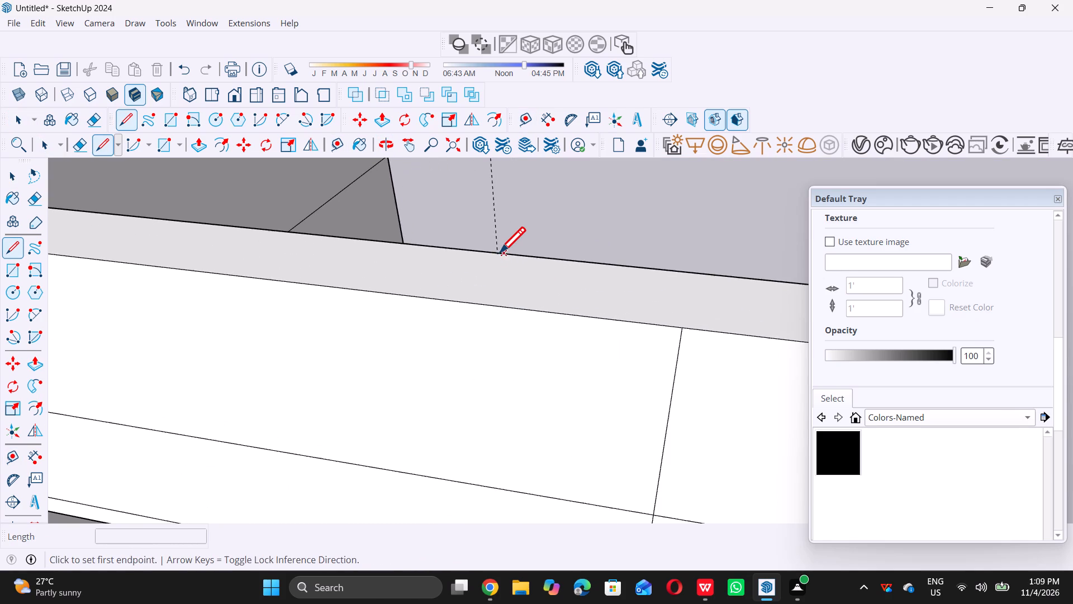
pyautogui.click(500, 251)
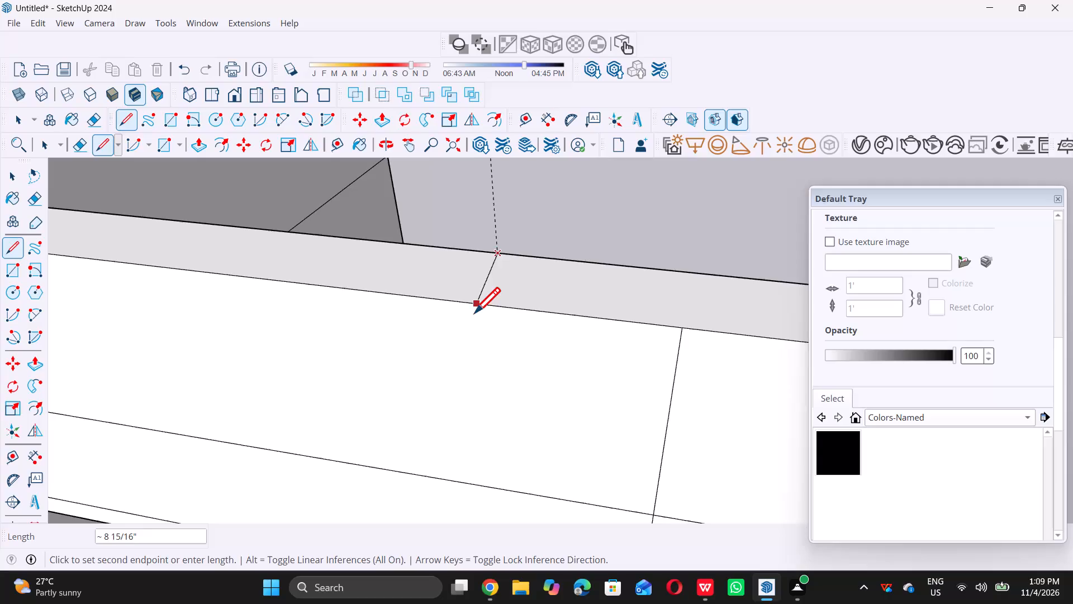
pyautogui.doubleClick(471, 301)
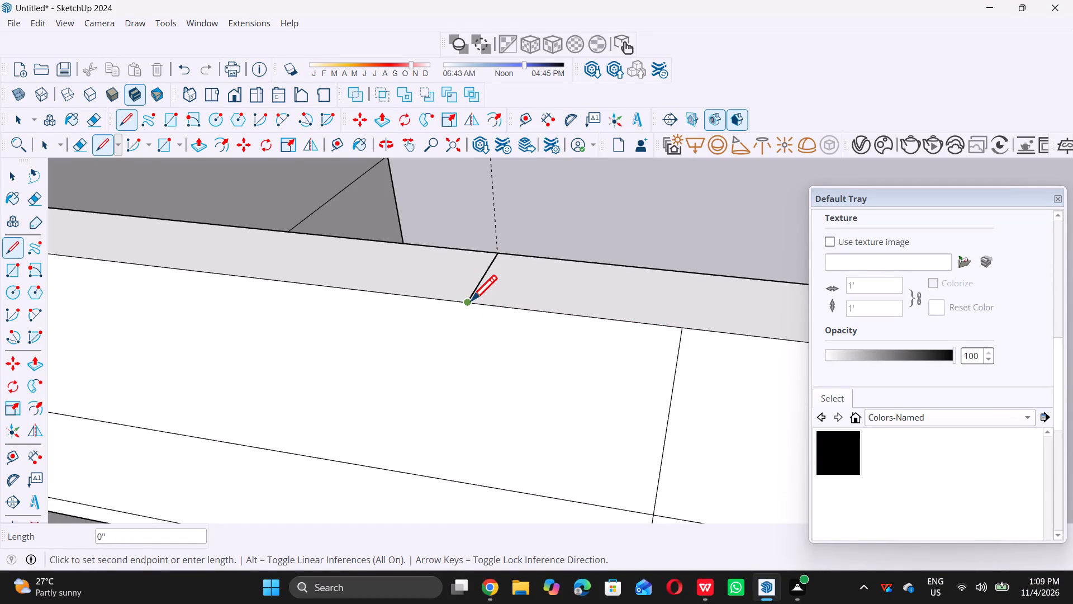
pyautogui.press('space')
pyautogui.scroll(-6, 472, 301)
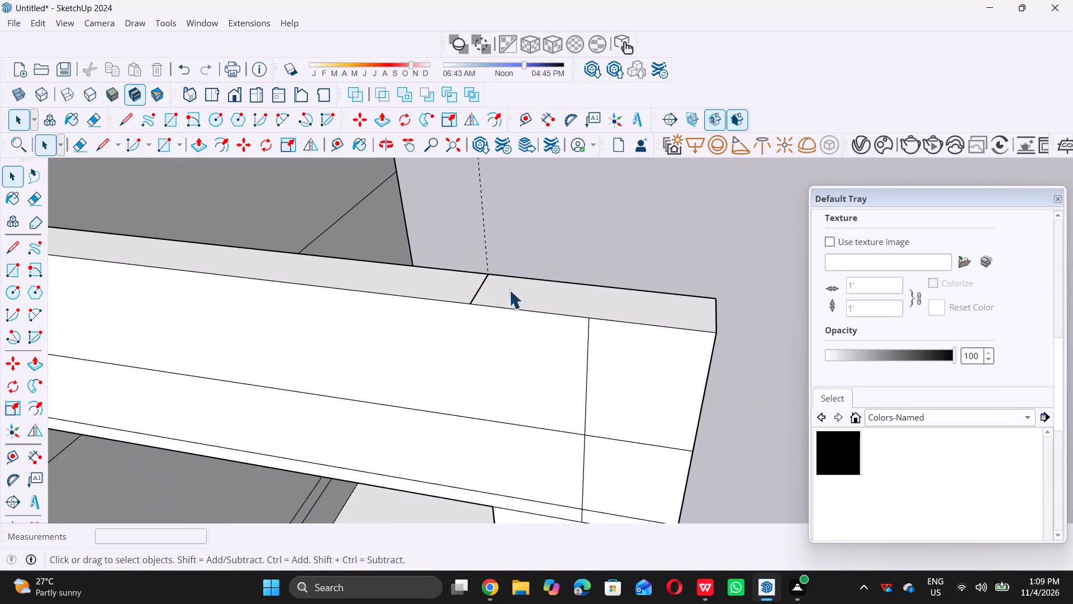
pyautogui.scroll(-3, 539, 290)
# Draw a 9" line straight across the top member's upper face along the green axis, from the guide at the rear edge to the front edge.
pyautogui.moveTo(529, 303); pyautogui.dragTo(257, 372, button='middle')
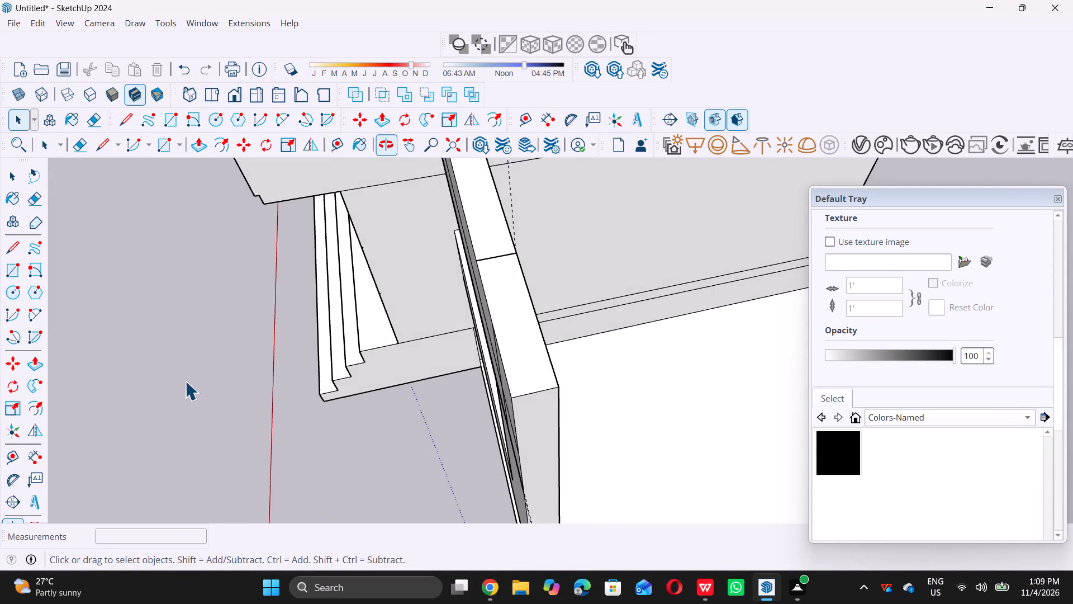
pyautogui.middleClick(40, 366)
pyautogui.moveTo(507, 272); pyautogui.dragTo(463, 276, button='middle')
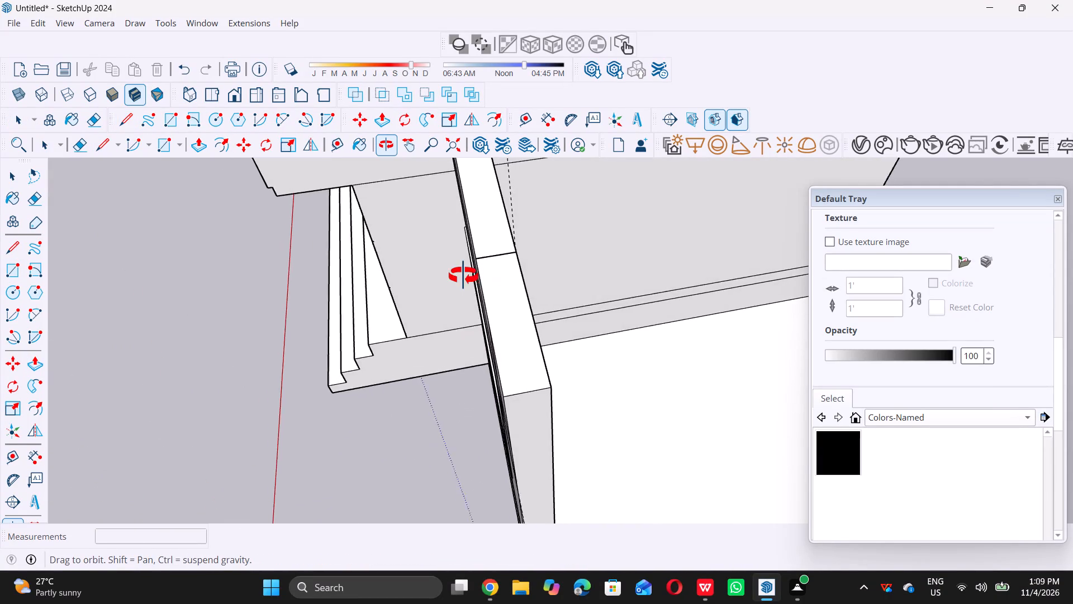
pyautogui.moveTo(463, 276); pyautogui.dragTo(433, 383, button='middle')
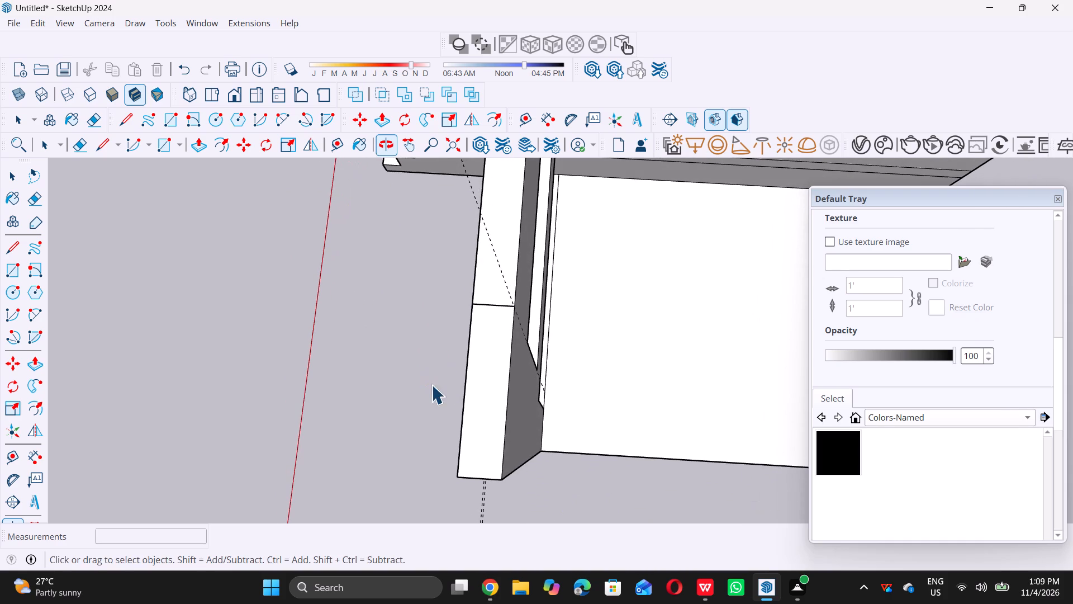
pyautogui.scroll(6, 469, 292)
pyautogui.scroll(-5, 534, 330)
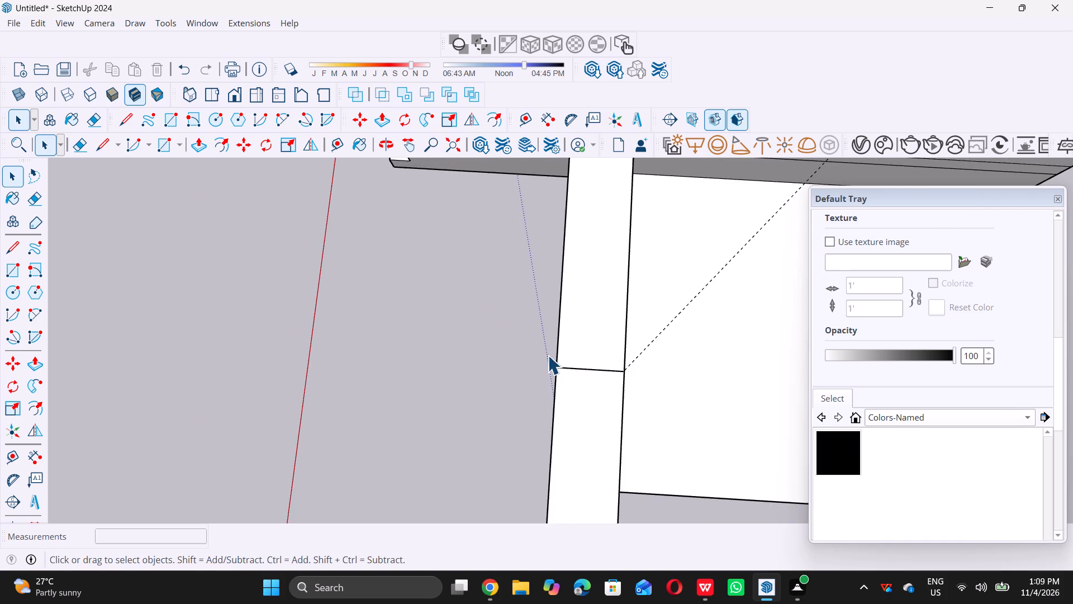
pyautogui.scroll(3, 635, 376)
pyautogui.scroll(-2, 634, 376)
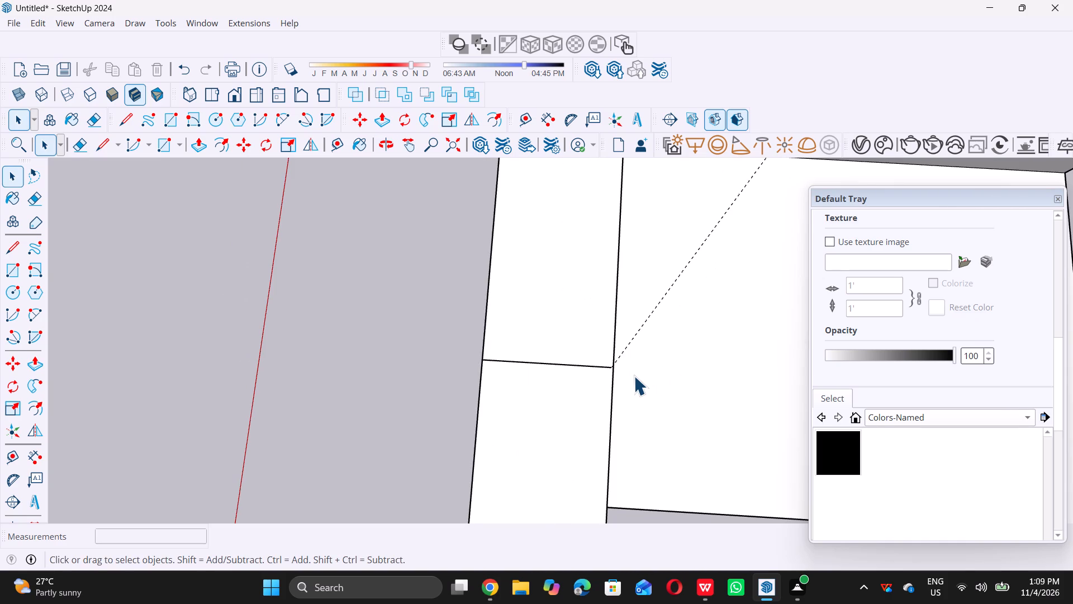
pyautogui.scroll(1, 614, 379)
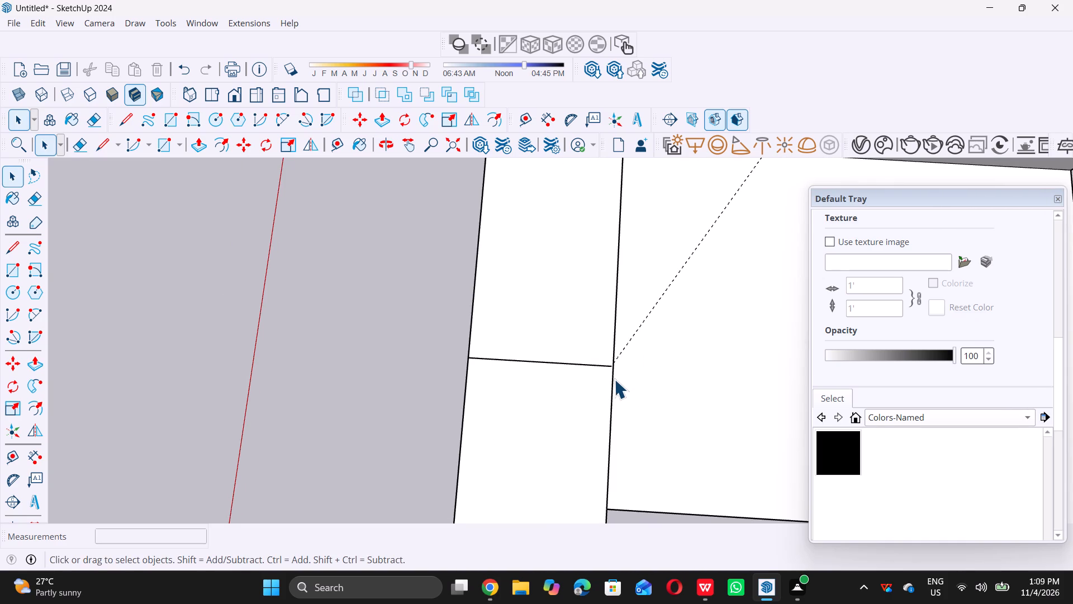
pyautogui.press('l')
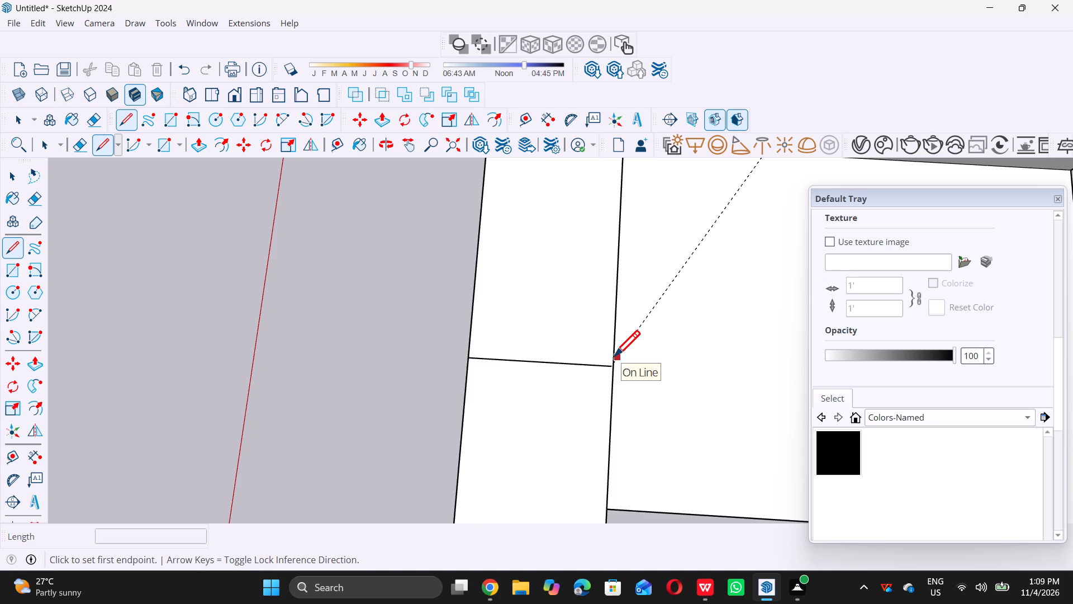
pyautogui.scroll(4, 616, 355)
pyautogui.scroll(-4, 616, 354)
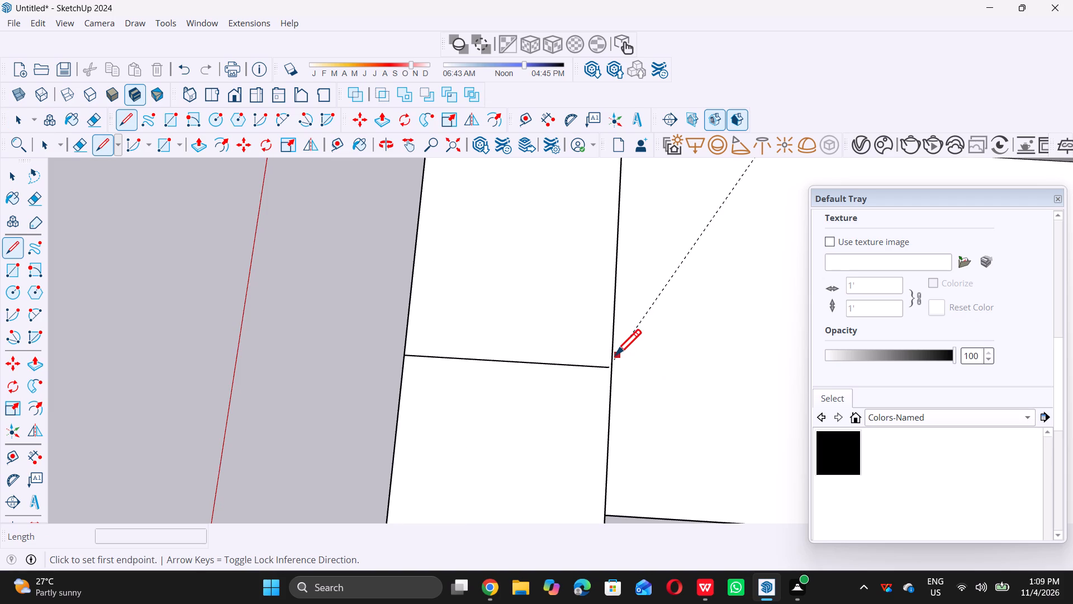
pyautogui.doubleClick(610, 355)
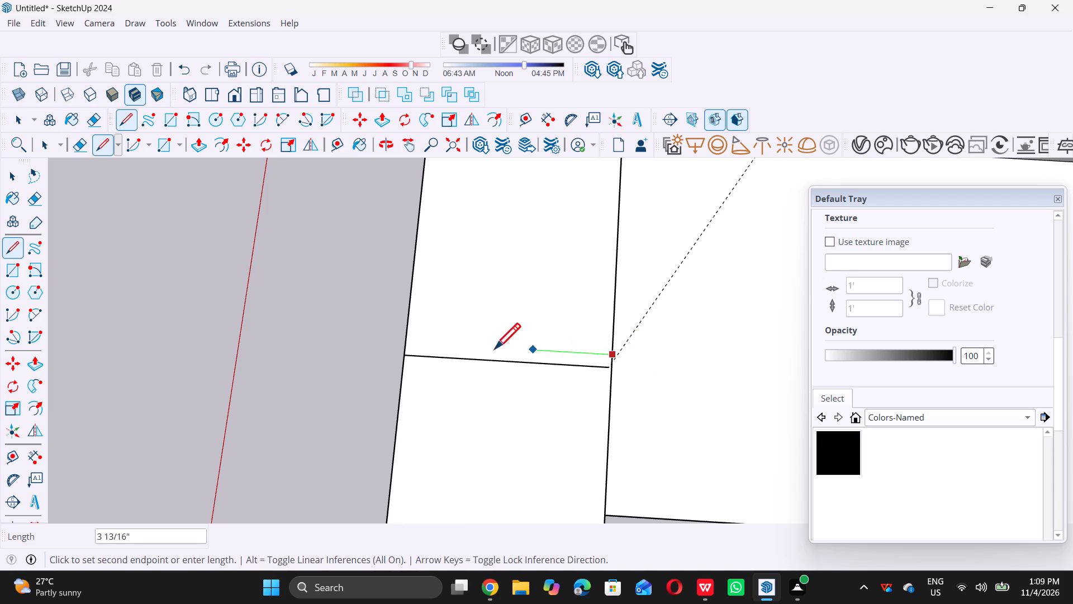
pyautogui.click(401, 345)
pyautogui.press('space')
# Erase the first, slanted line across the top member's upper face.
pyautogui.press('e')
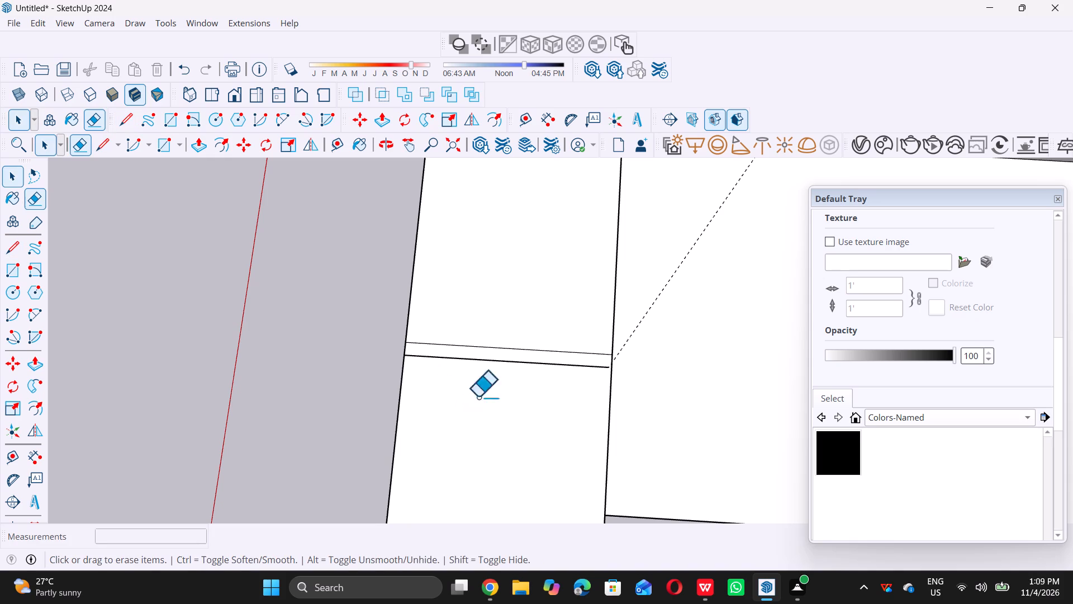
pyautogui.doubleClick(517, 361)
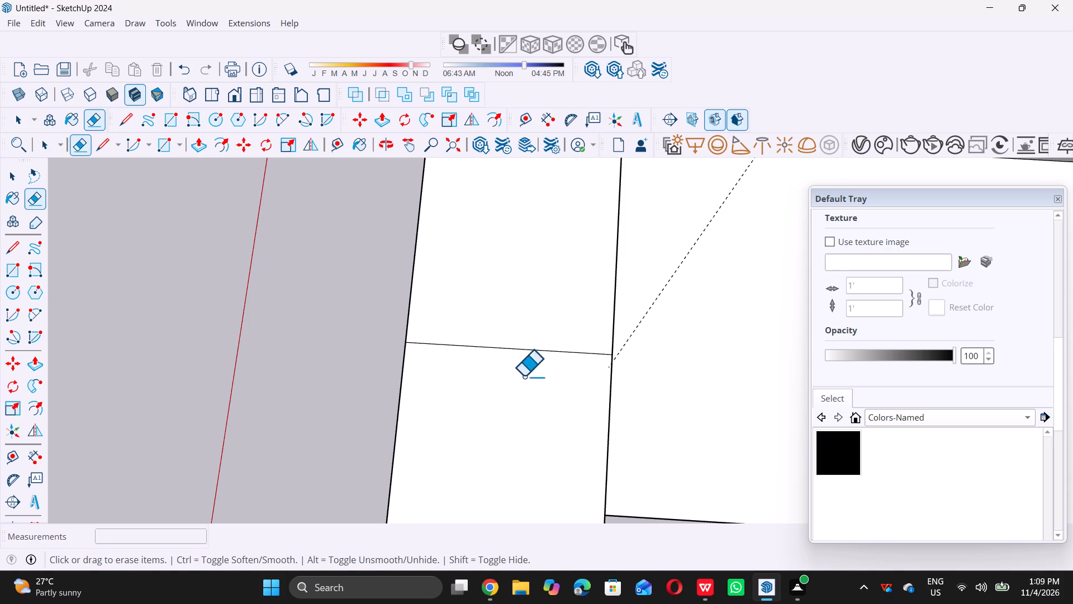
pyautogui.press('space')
# Examine the side frame with its divided top member against the whole tower front.
pyautogui.scroll(-18, 557, 375)
pyautogui.moveTo(579, 361); pyautogui.dragTo(758, 318, button='middle')
pyautogui.moveTo(551, 355); pyautogui.dragTo(706, 289, button='middle')
pyautogui.scroll(-3, 609, 333)
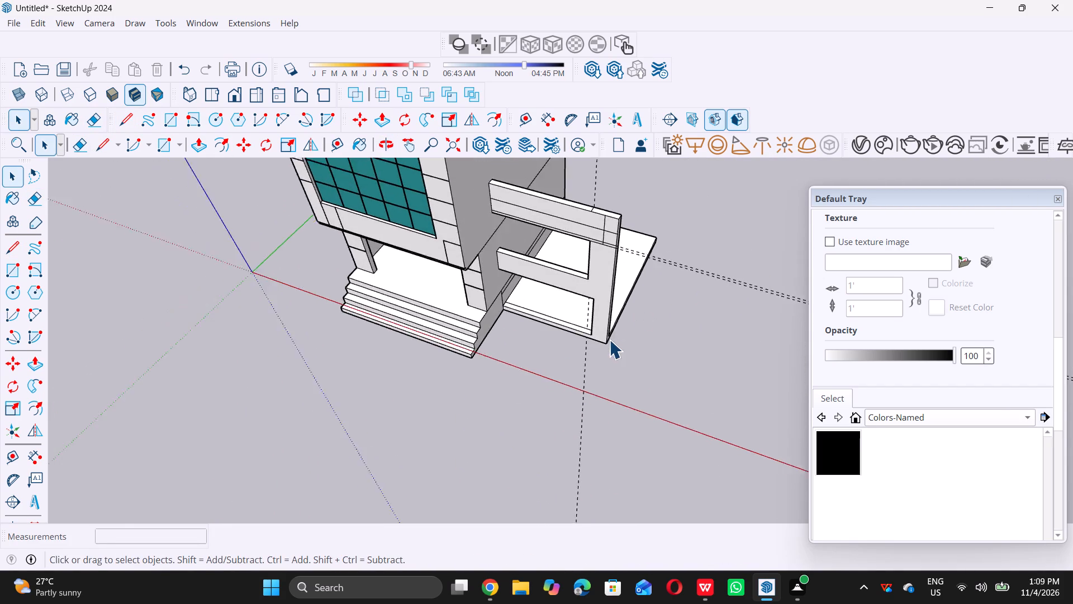
pyautogui.scroll(-6, 609, 339)
pyautogui.moveTo(595, 363); pyautogui.dragTo(646, 296, button='middle')
pyautogui.scroll(7, 600, 298)
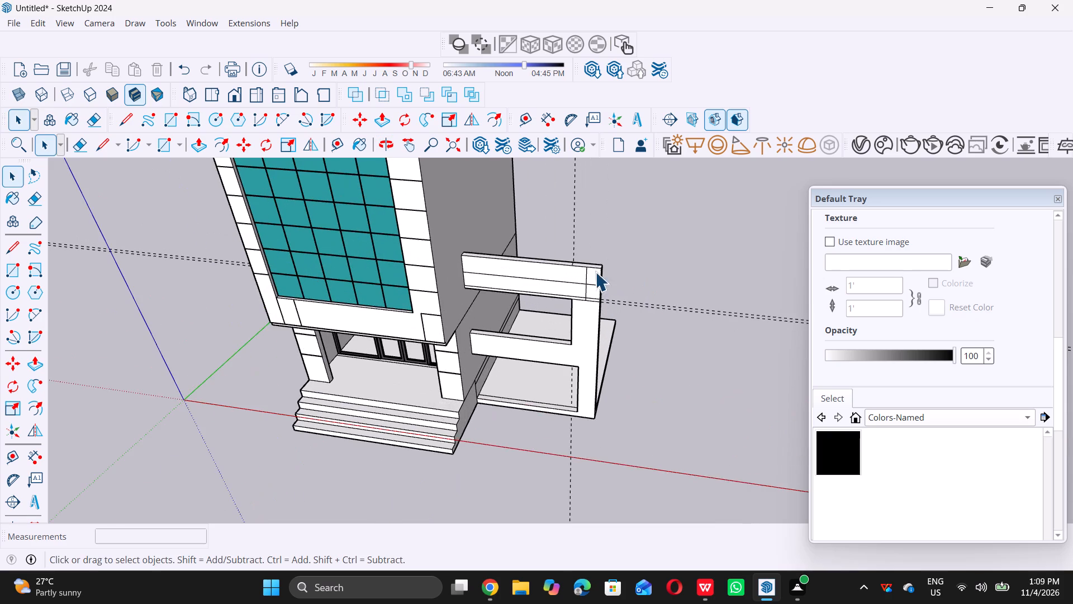
# Delete all the guides in the model.
pyautogui.scroll(12, 595, 249)
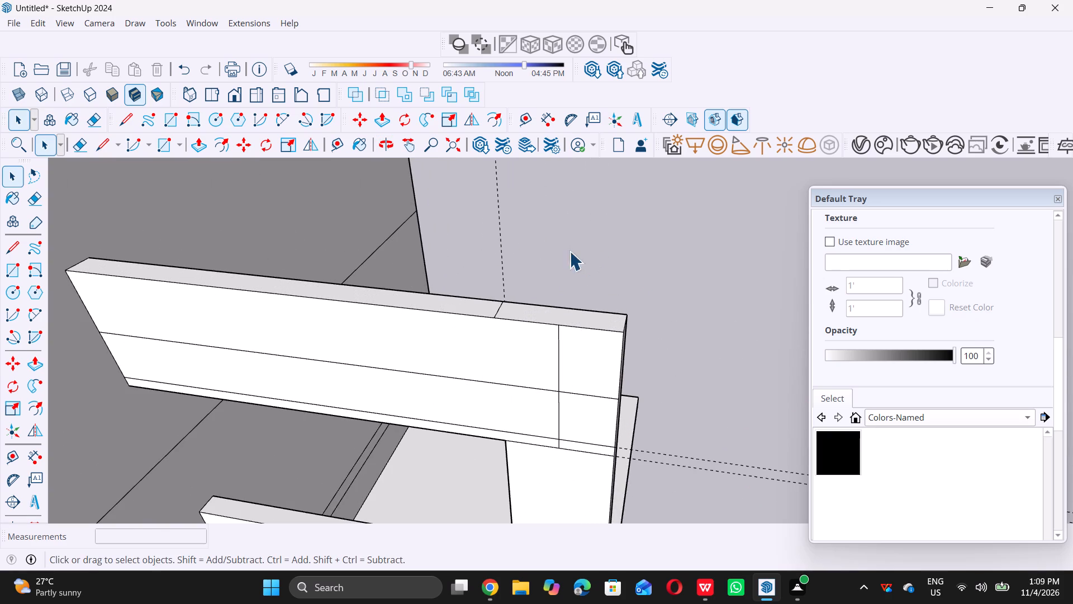
pyautogui.doubleClick(38, 26)
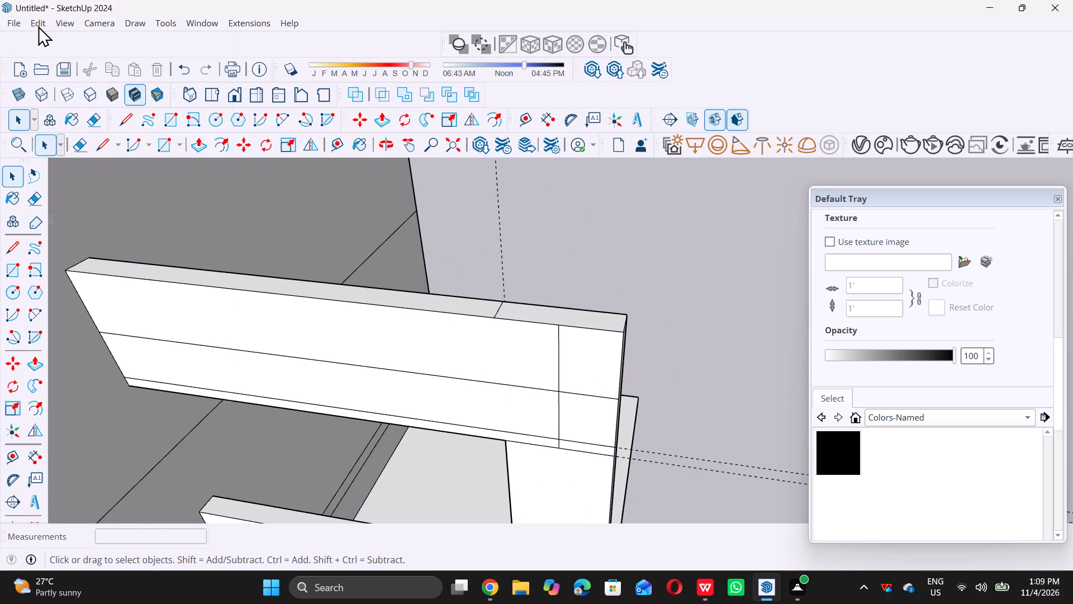
pyautogui.click(38, 26)
pyautogui.doubleClick(80, 164)
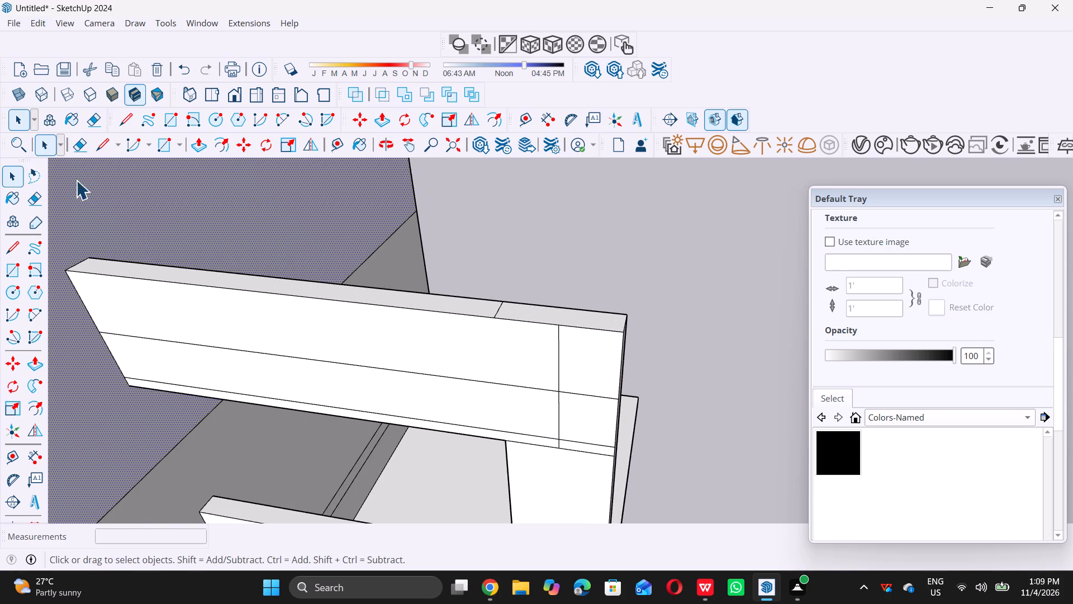
# Push/Pull the outer end section of the top member's upper face upward 10' to extend the post.
pyautogui.scroll(-12, 596, 353)
pyautogui.moveTo(596, 340); pyautogui.dragTo(595, 342, button='middle')
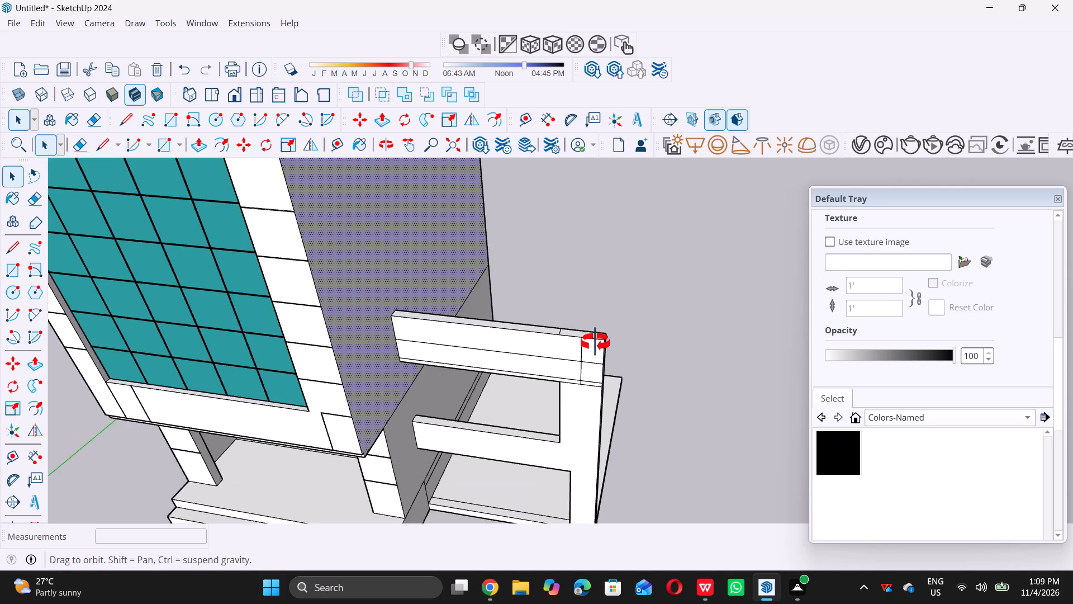
pyautogui.moveTo(595, 342); pyautogui.dragTo(538, 396, button='middle')
pyautogui.scroll(1, 538, 396)
pyautogui.scroll(11, 593, 336)
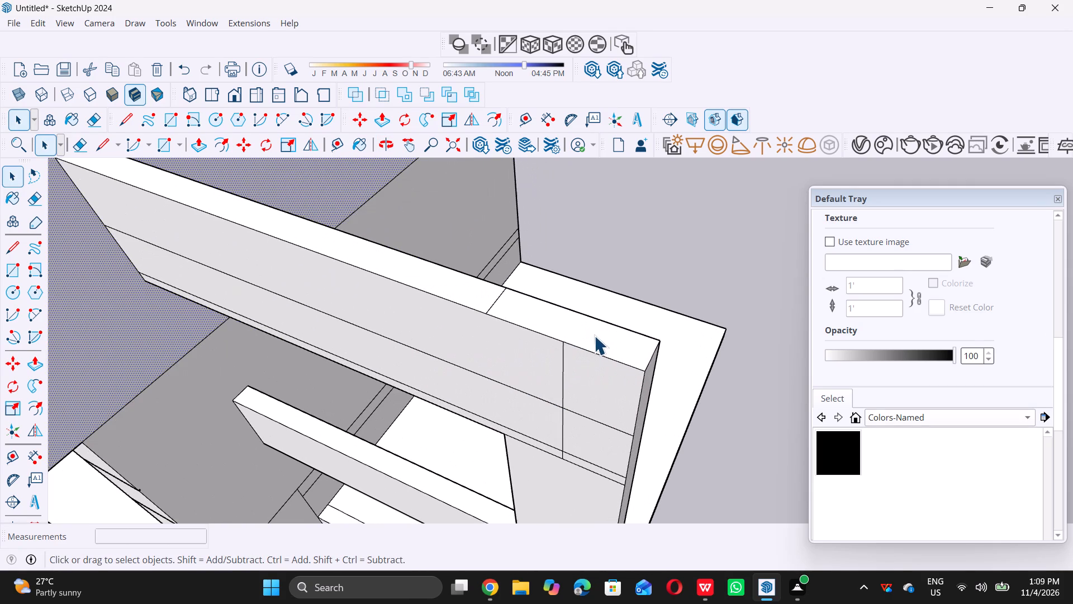
pyautogui.doubleClick(594, 336)
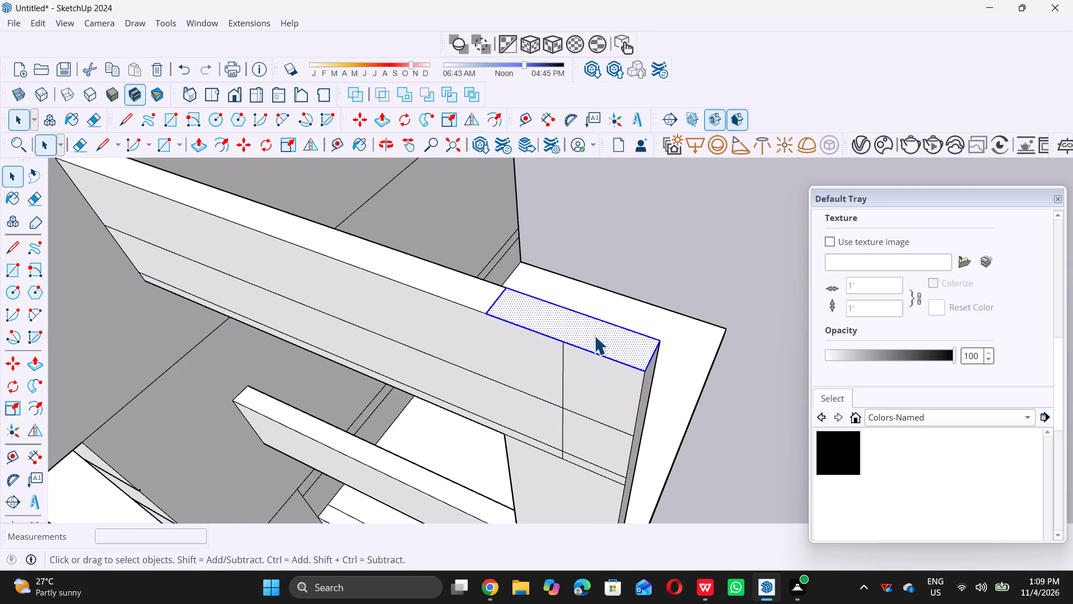
pyautogui.press('p')
pyautogui.click(594, 336)
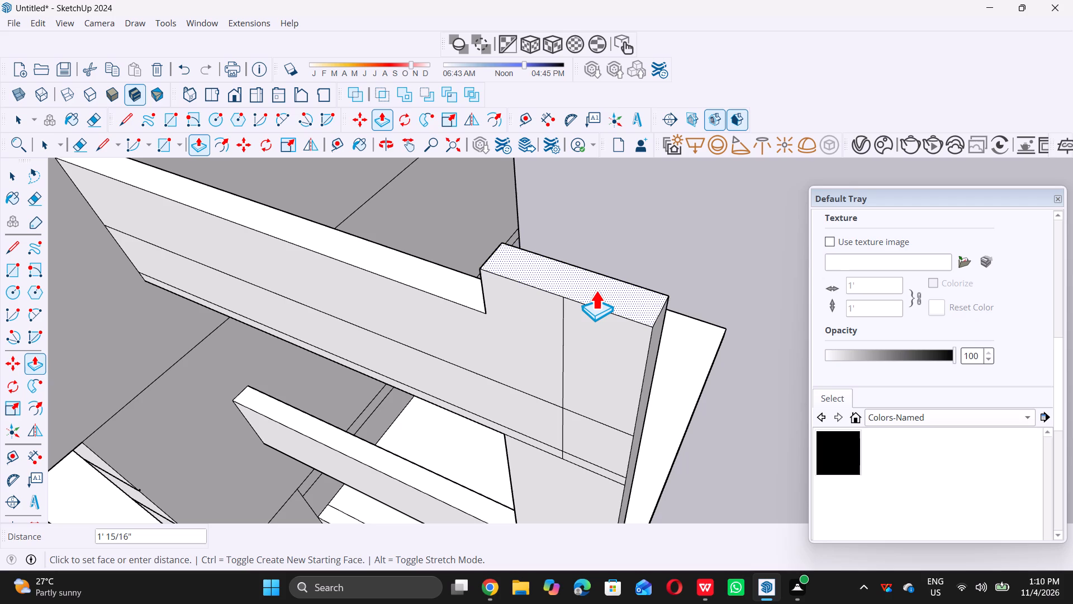
pyautogui.write("10'")
pyautogui.press('Return')
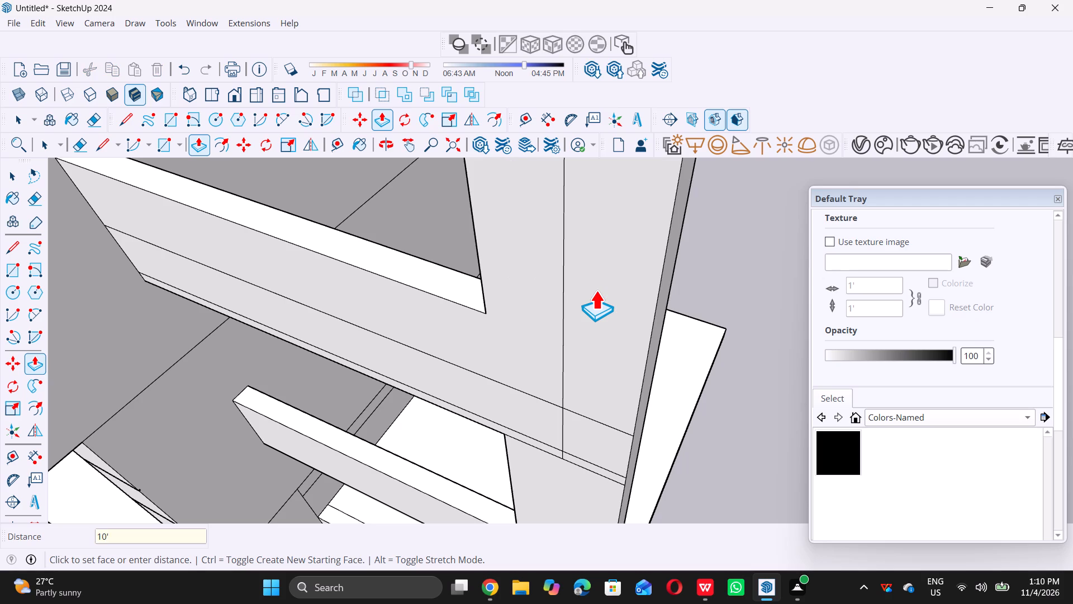
pyautogui.scroll(-1, 498, 54)
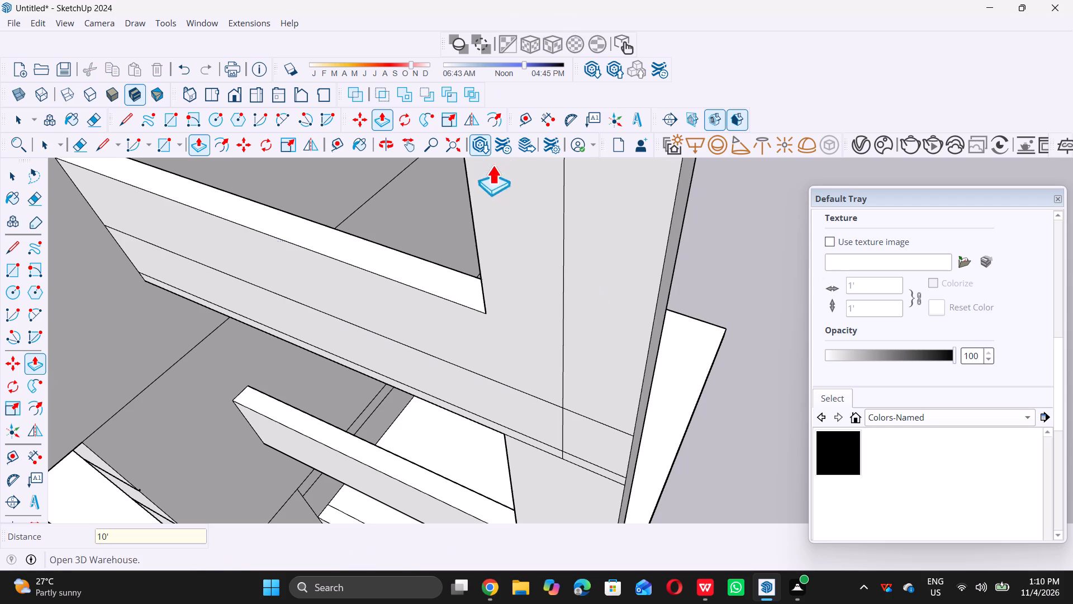
pyautogui.scroll(-17, 531, 290)
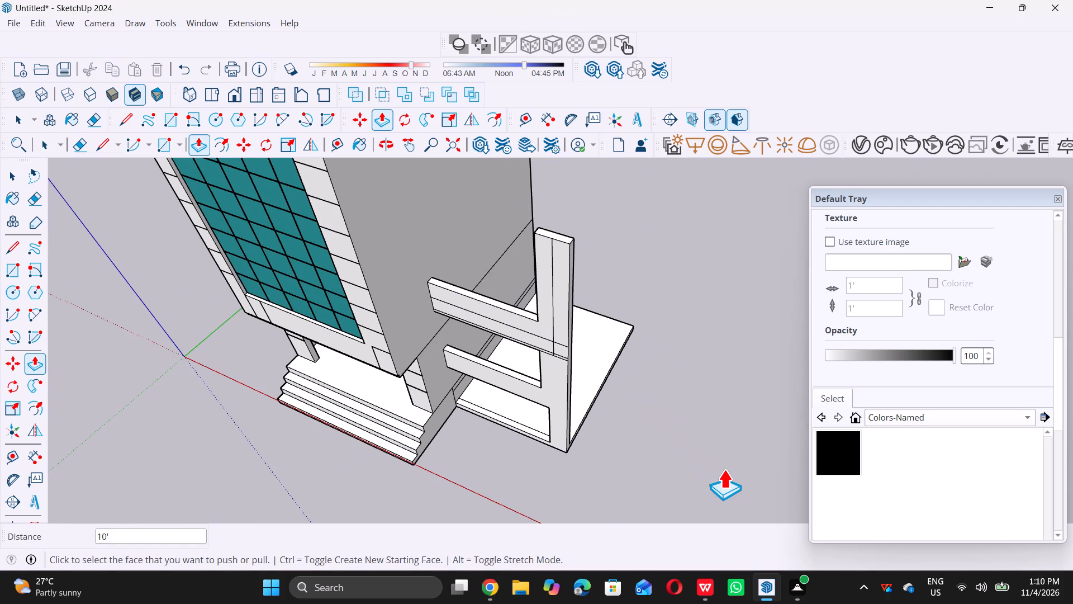
pyautogui.press('space')
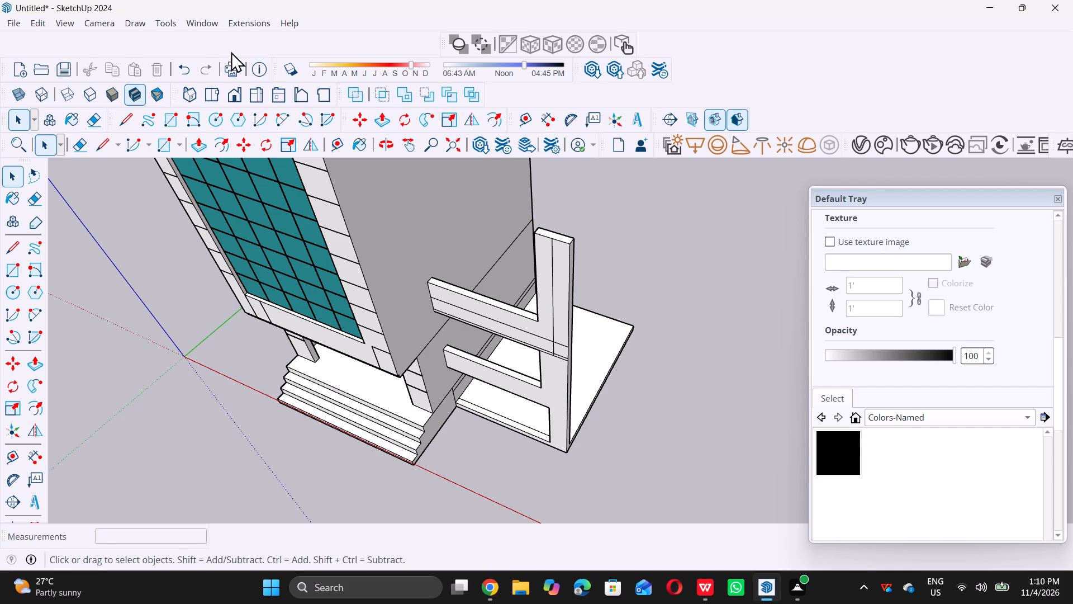
# Draw a line about 3' long across the post's front face, from the top member's inner corner to the post's outer edge.
pyautogui.scroll(-5, 473, 338)
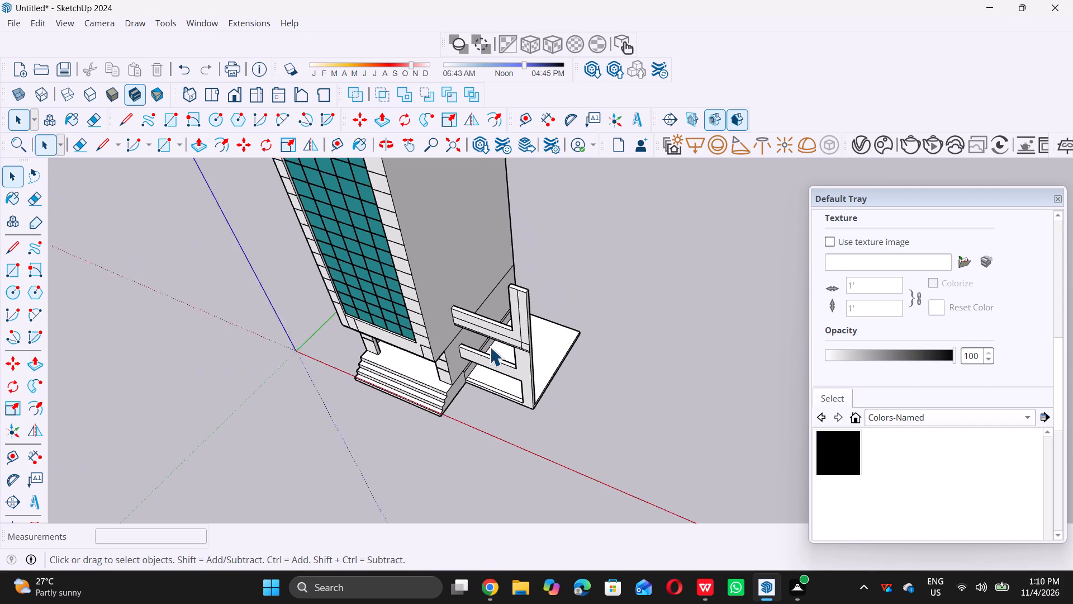
pyautogui.scroll(-7, 490, 347)
pyautogui.moveTo(520, 380); pyautogui.dragTo(592, 290, button='middle')
pyautogui.scroll(9, 497, 379)
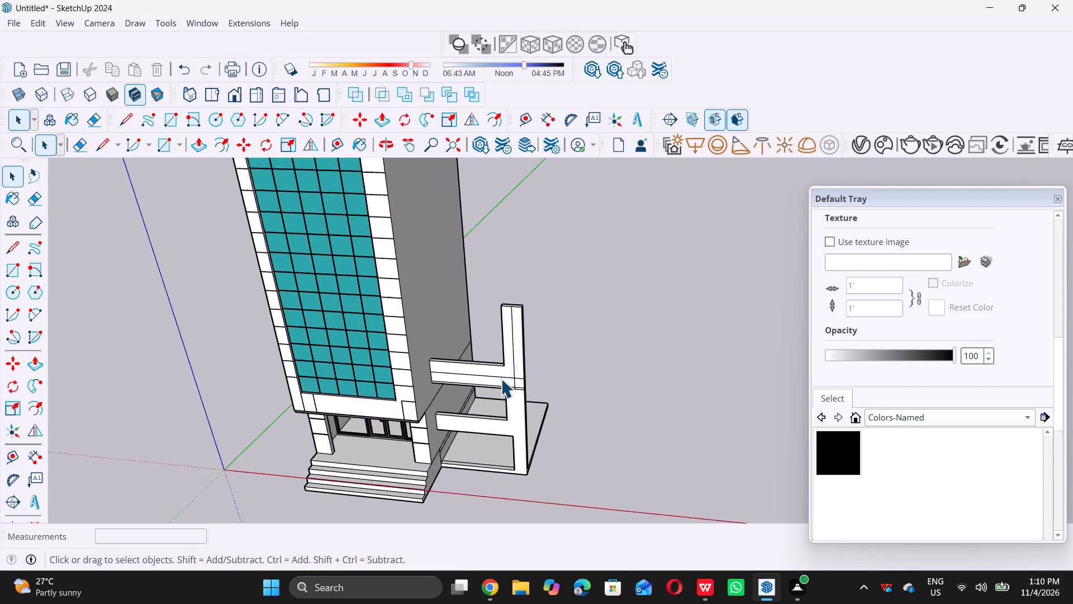
pyautogui.scroll(7, 501, 379)
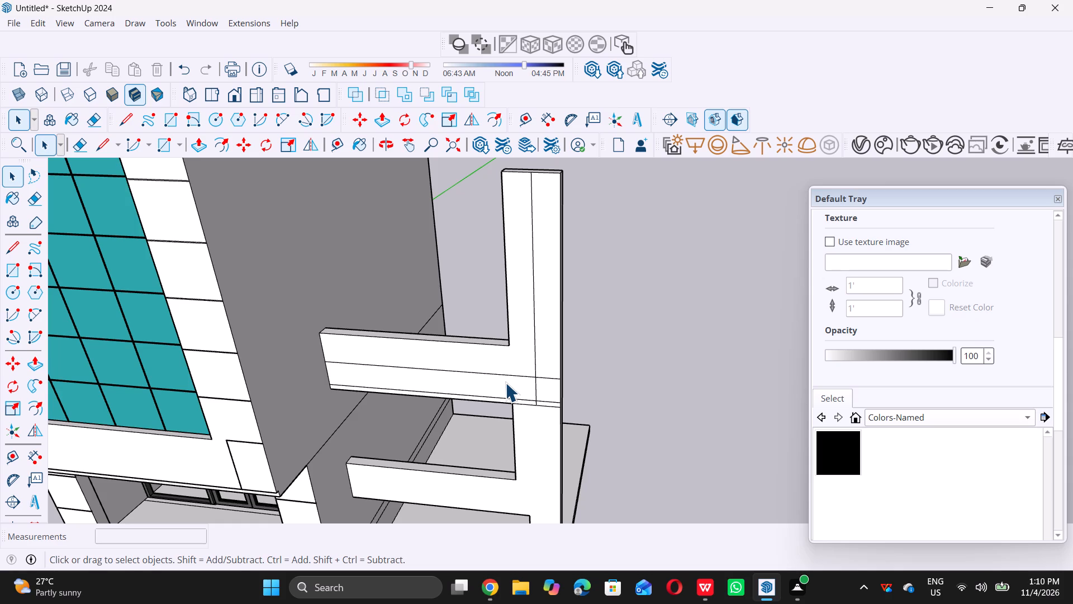
pyautogui.press('l')
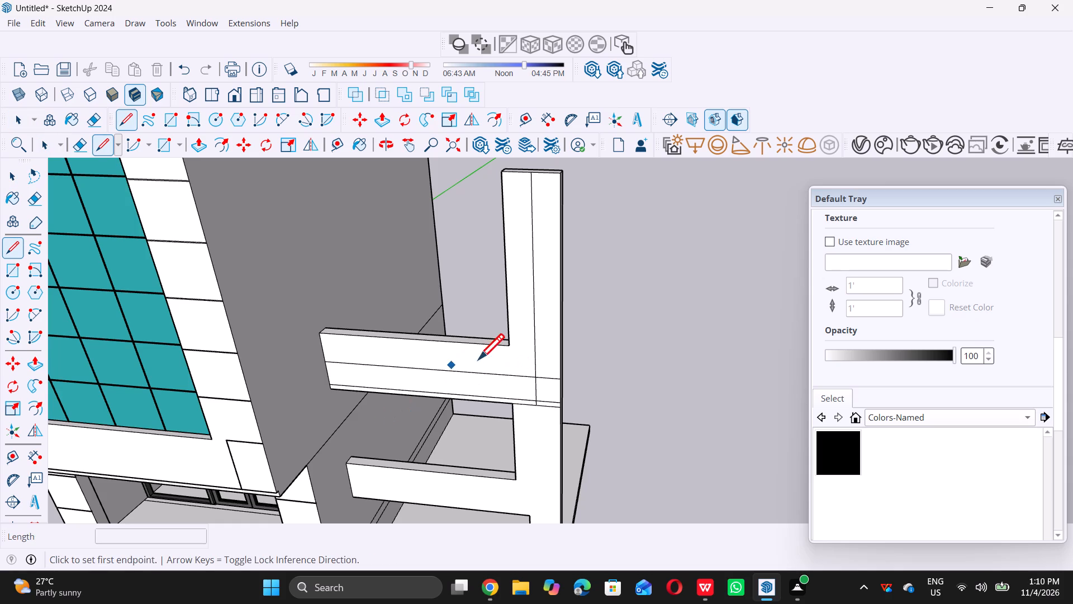
pyautogui.scroll(5, 488, 356)
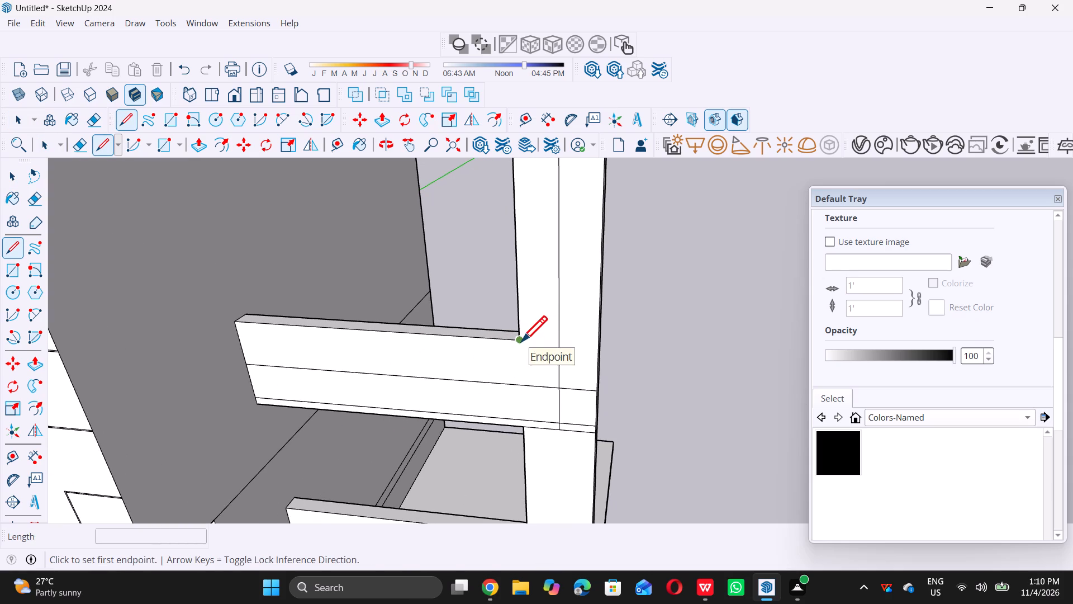
pyautogui.click(521, 341)
pyautogui.doubleClick(601, 339)
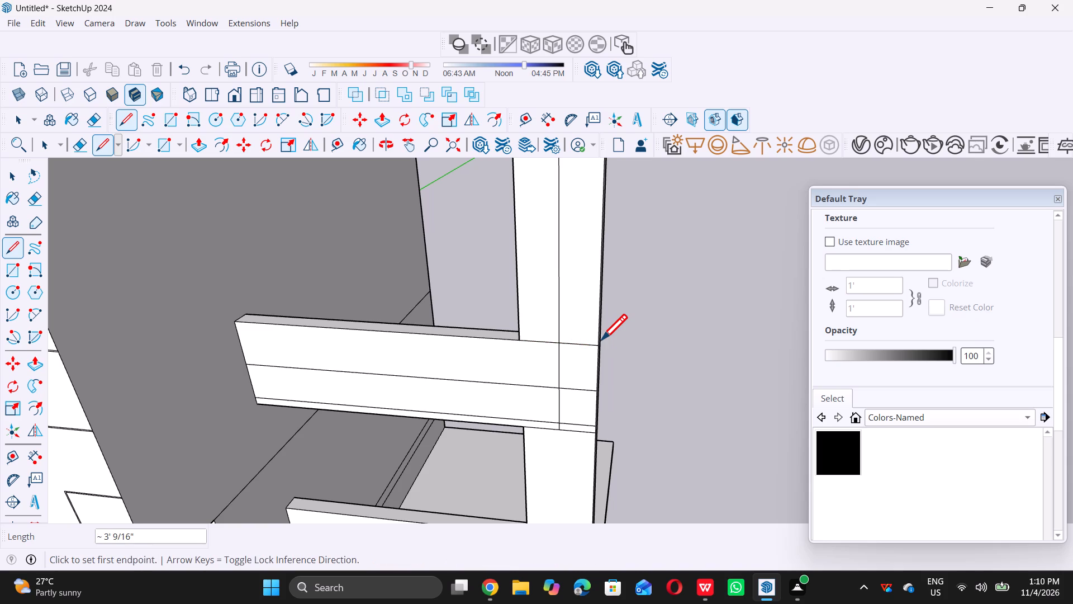
pyautogui.press('space')
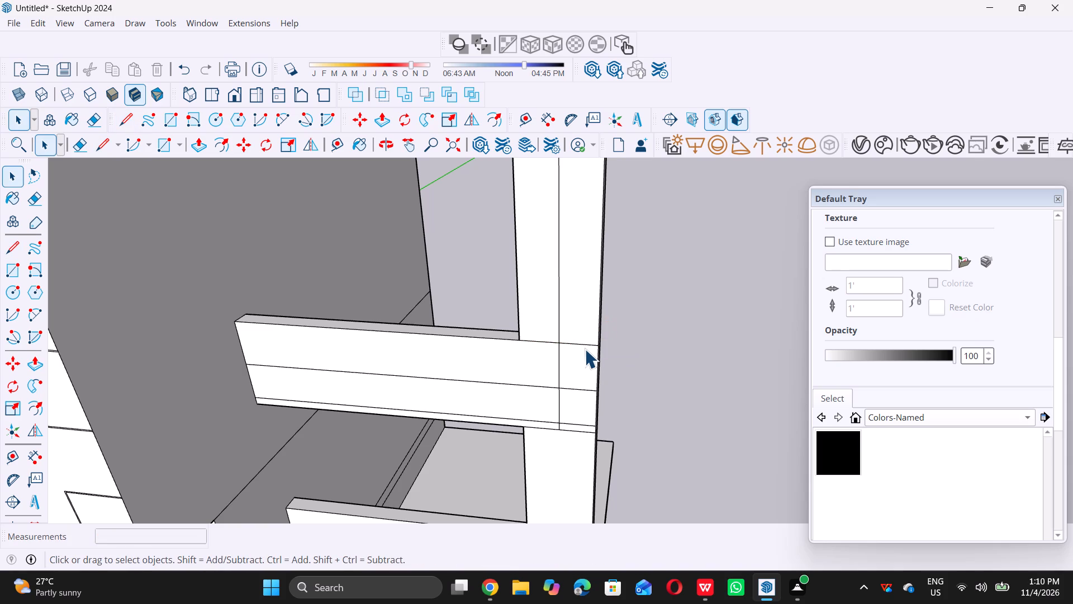
# Examine the extended post against the tower from the front and toward its inner side face.
pyautogui.scroll(-12, 505, 405)
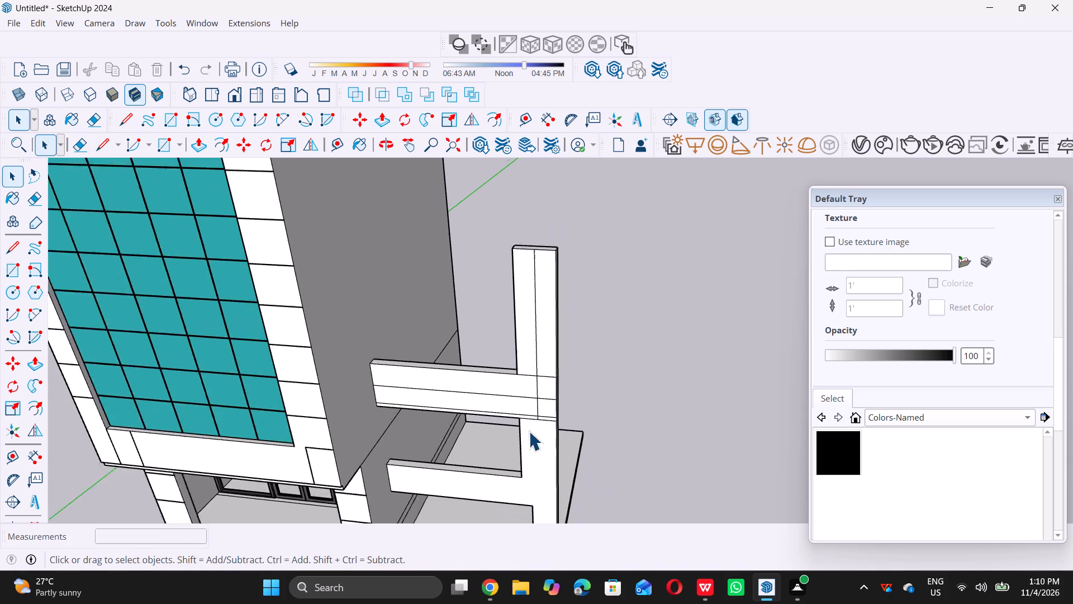
pyautogui.scroll(-7, 529, 431)
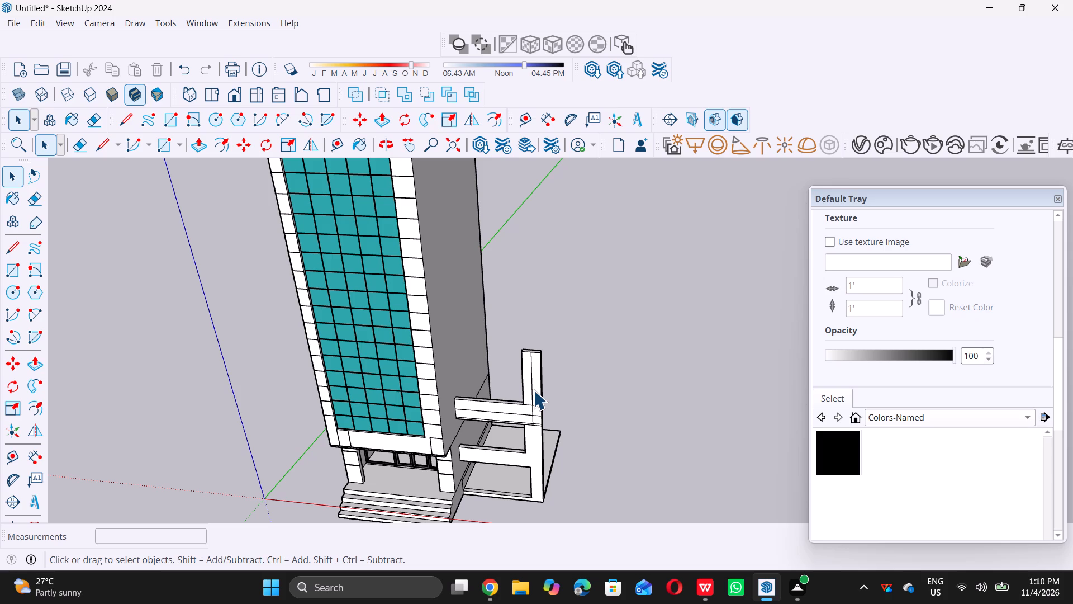
pyautogui.scroll(-6, 472, 397)
pyautogui.moveTo(471, 423); pyautogui.dragTo(527, 409, button='middle')
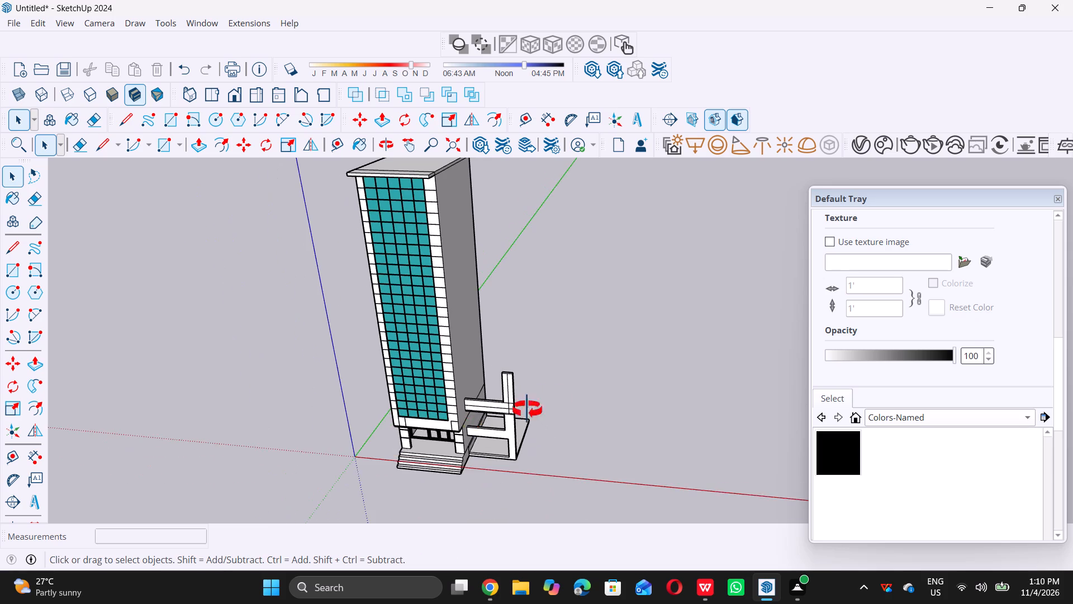
pyautogui.moveTo(527, 409); pyautogui.dragTo(589, 368, button='middle')
pyautogui.scroll(1, 538, 404)
pyautogui.moveTo(476, 423); pyautogui.dragTo(540, 412, button='middle')
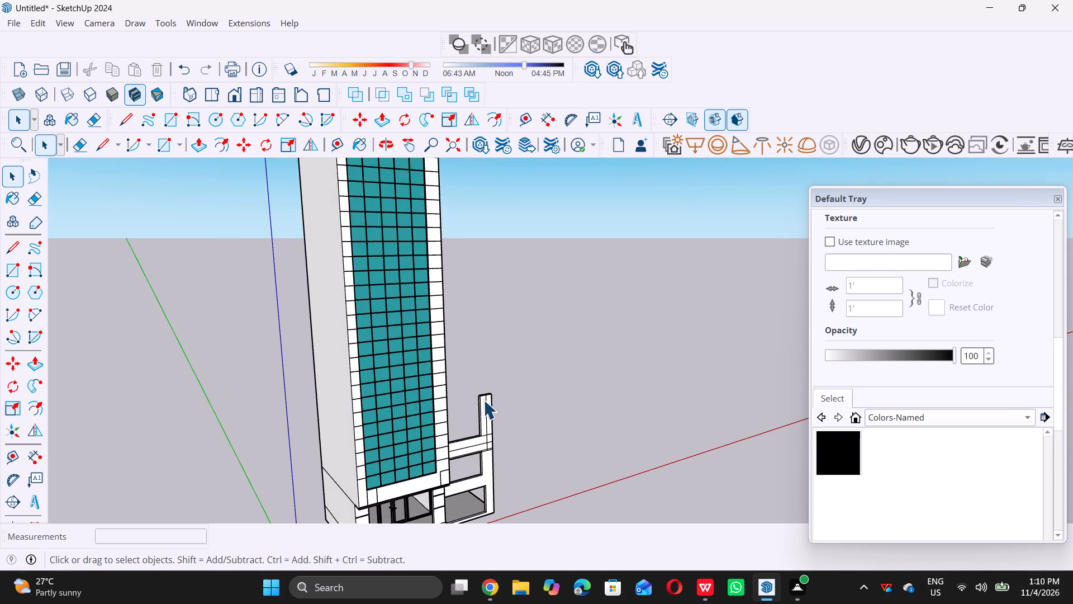
pyautogui.scroll(18, 483, 400)
pyautogui.scroll(-9, 469, 407)
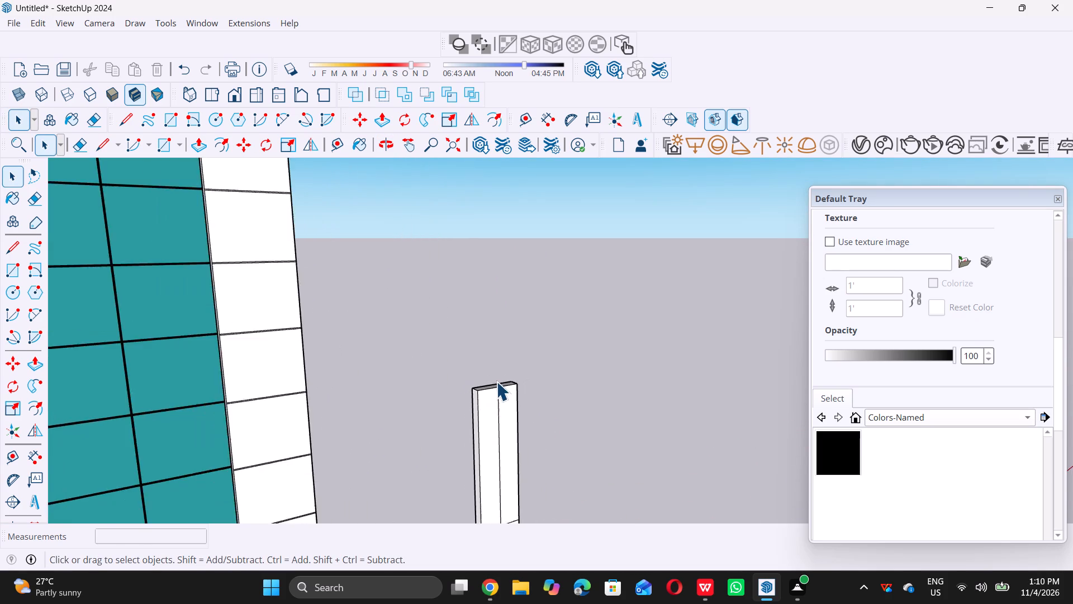
pyautogui.scroll(-8, 496, 381)
pyautogui.moveTo(464, 428); pyautogui.dragTo(518, 427, button='middle')
pyautogui.middleClick(518, 427)
pyautogui.scroll(6, 480, 415)
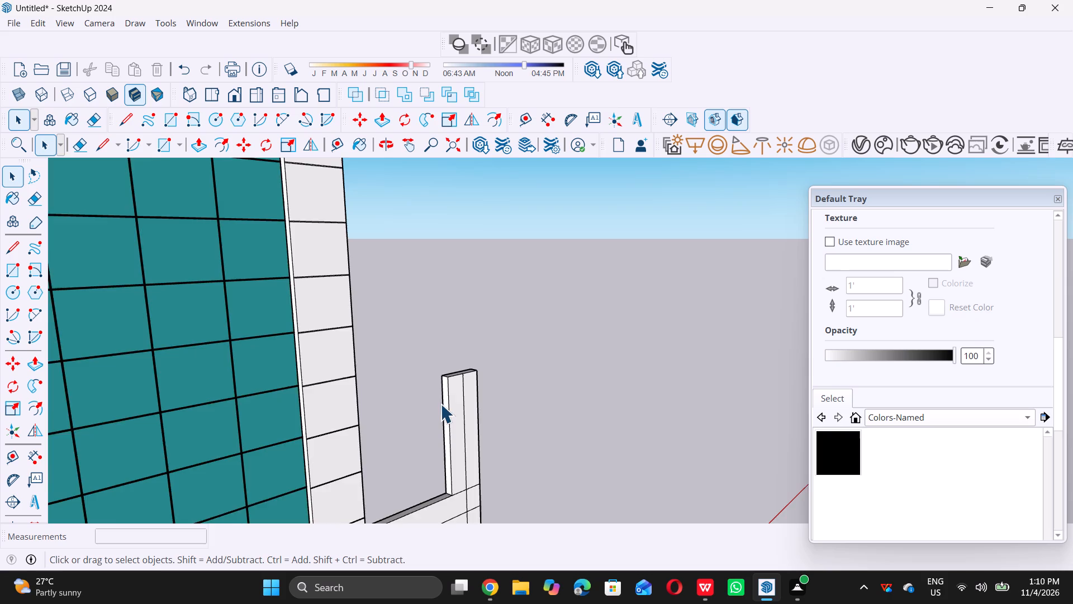
pyautogui.scroll(6, 440, 404)
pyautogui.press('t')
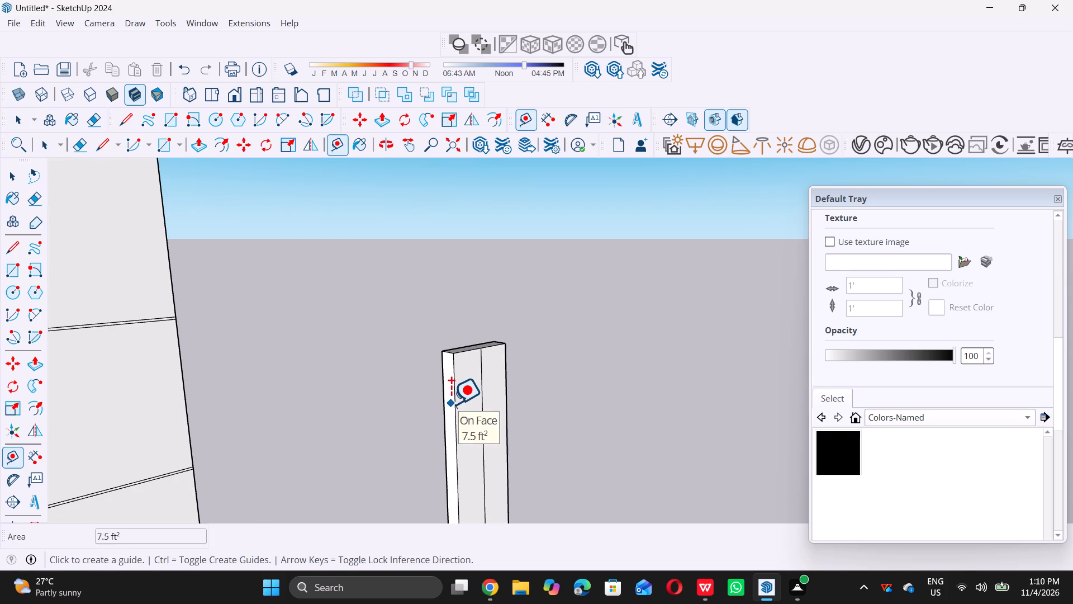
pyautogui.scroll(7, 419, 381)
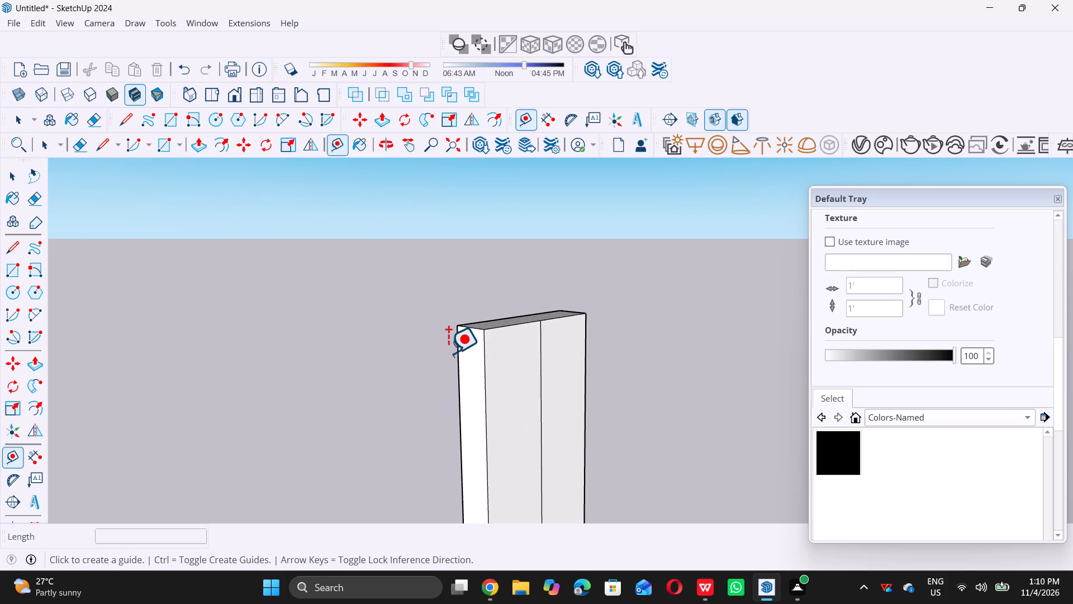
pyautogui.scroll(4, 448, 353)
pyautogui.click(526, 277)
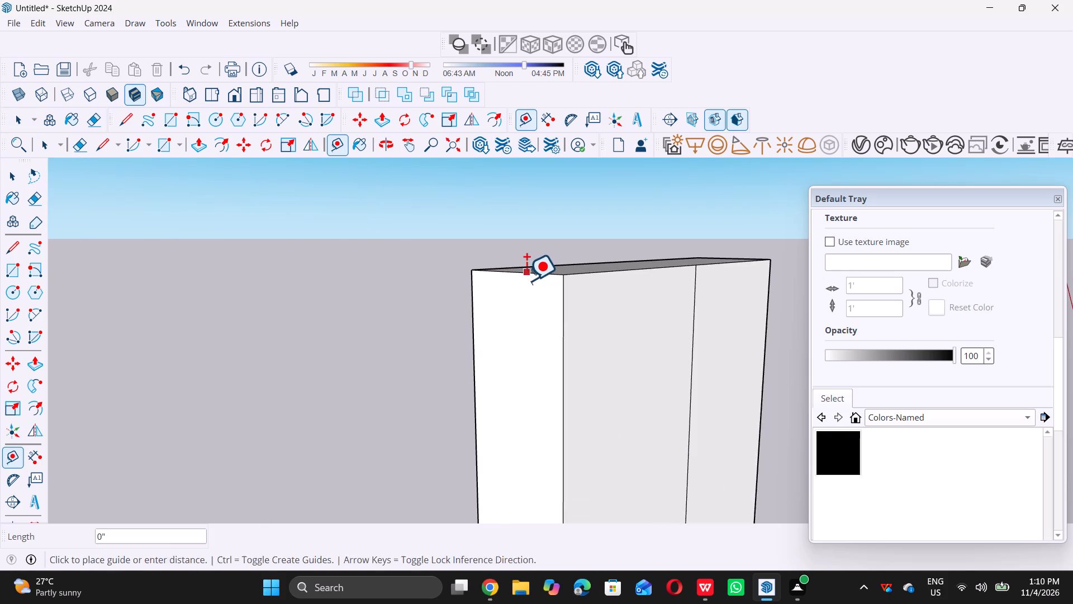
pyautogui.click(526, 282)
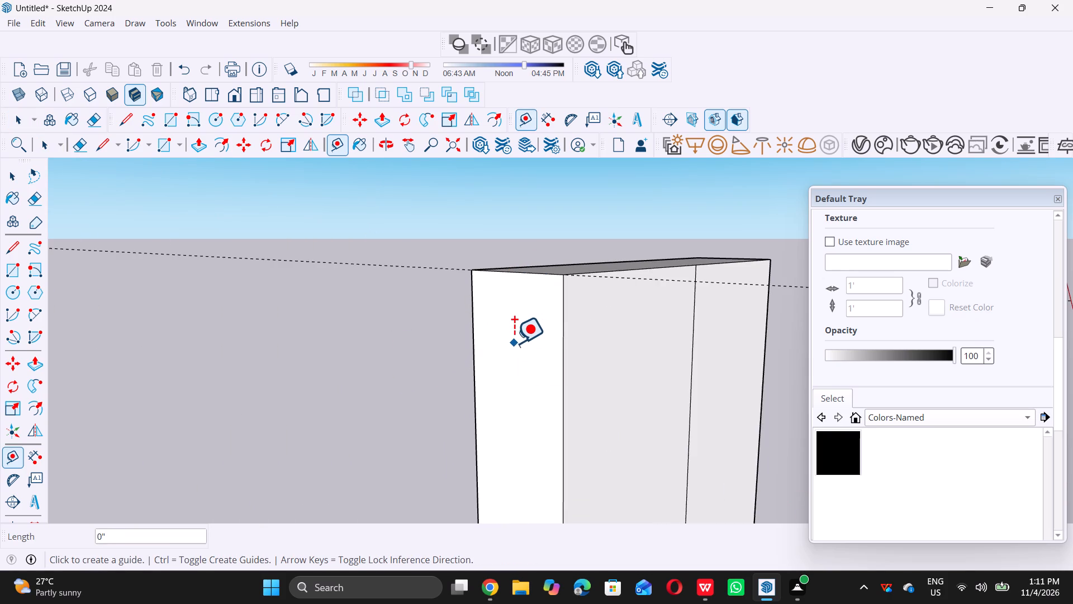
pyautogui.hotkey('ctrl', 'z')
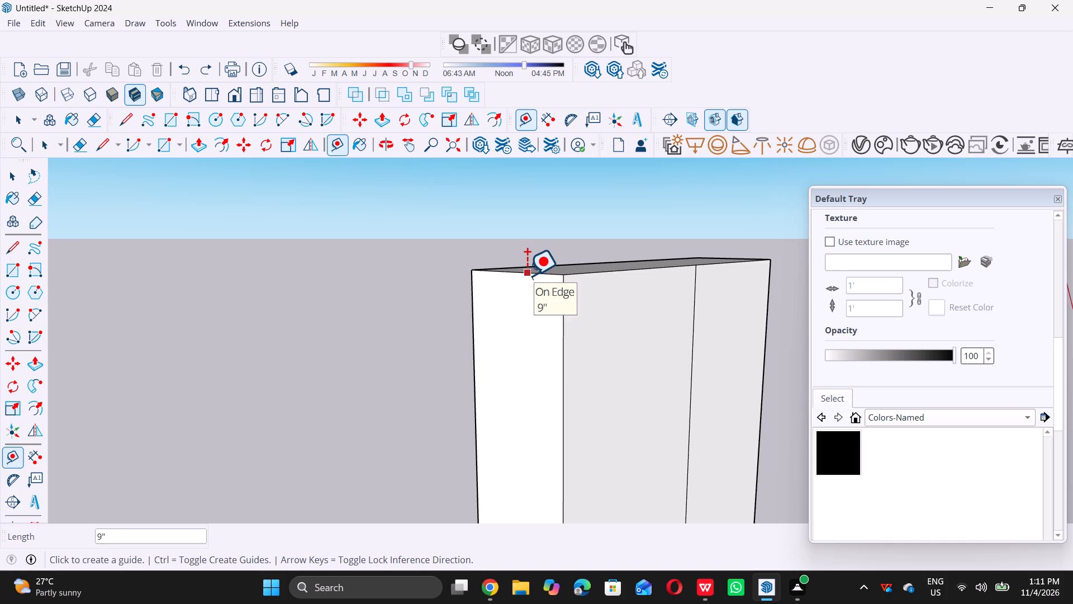
# Place a guide 4' below the top edge of the post's inner side face.
pyautogui.click(527, 276)
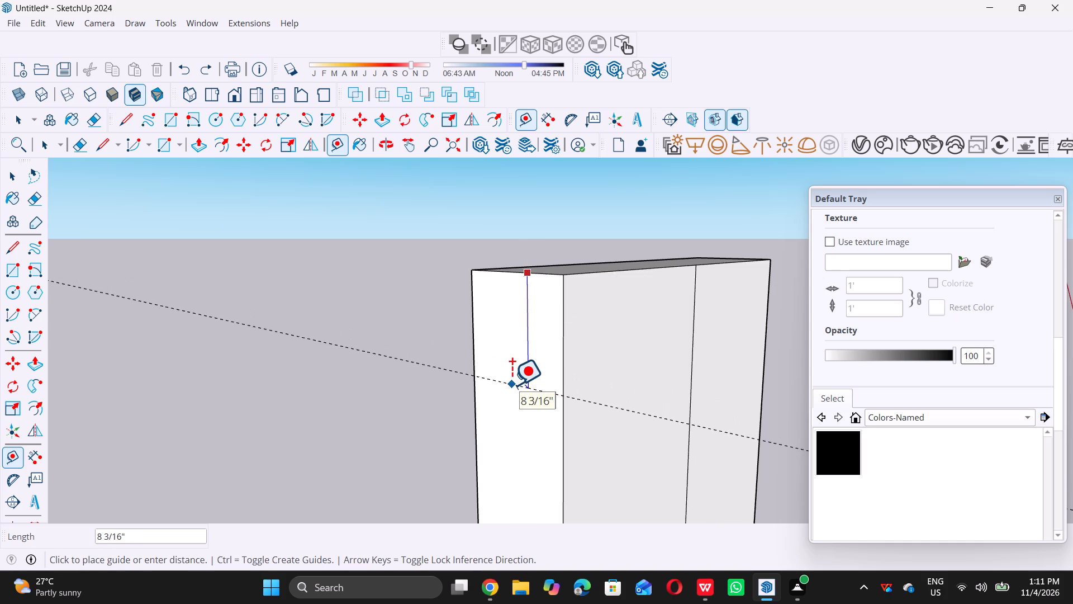
pyautogui.write("4'")
pyautogui.press('Return')
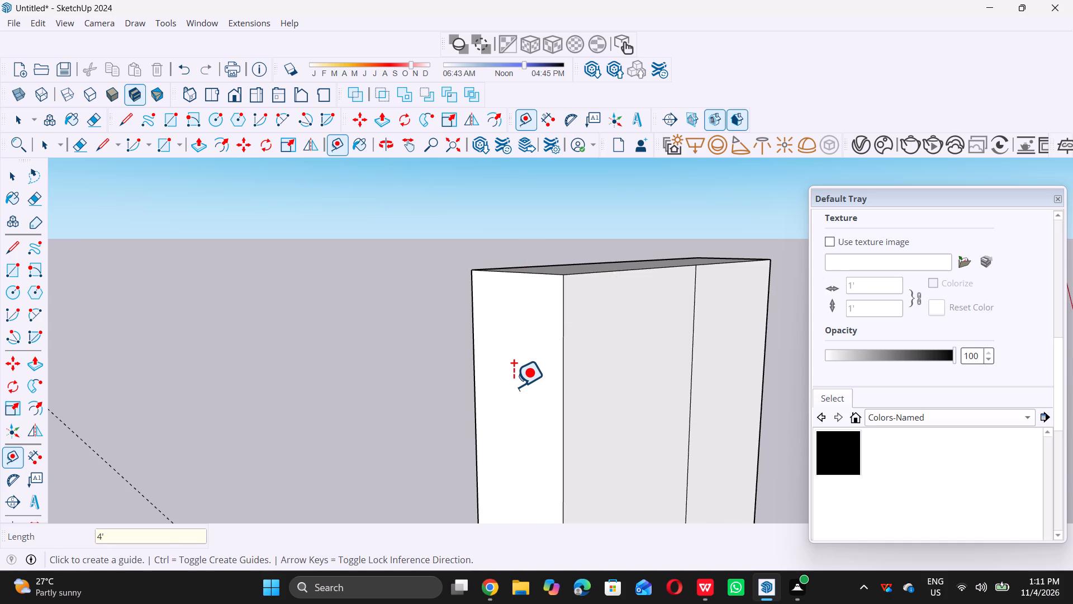
# Draw a rectangle about 4' by 9" on the post's inner side face, from its top corner down to the guide.
pyautogui.scroll(-16, 481, 416)
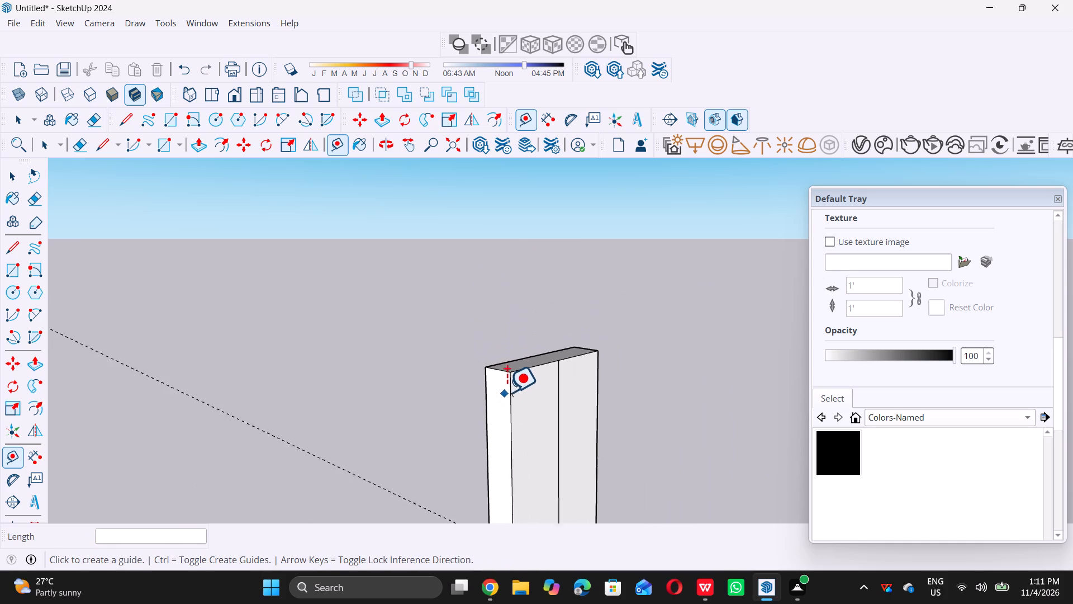
pyautogui.scroll(-13, 507, 392)
pyautogui.scroll(11, 491, 450)
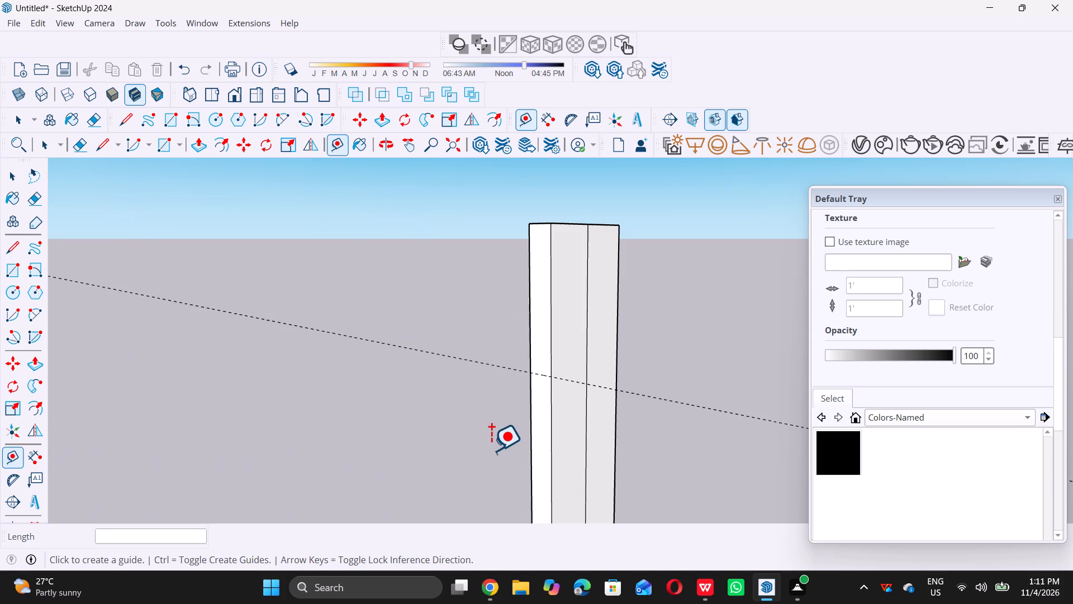
pyautogui.press('space')
pyautogui.press('r')
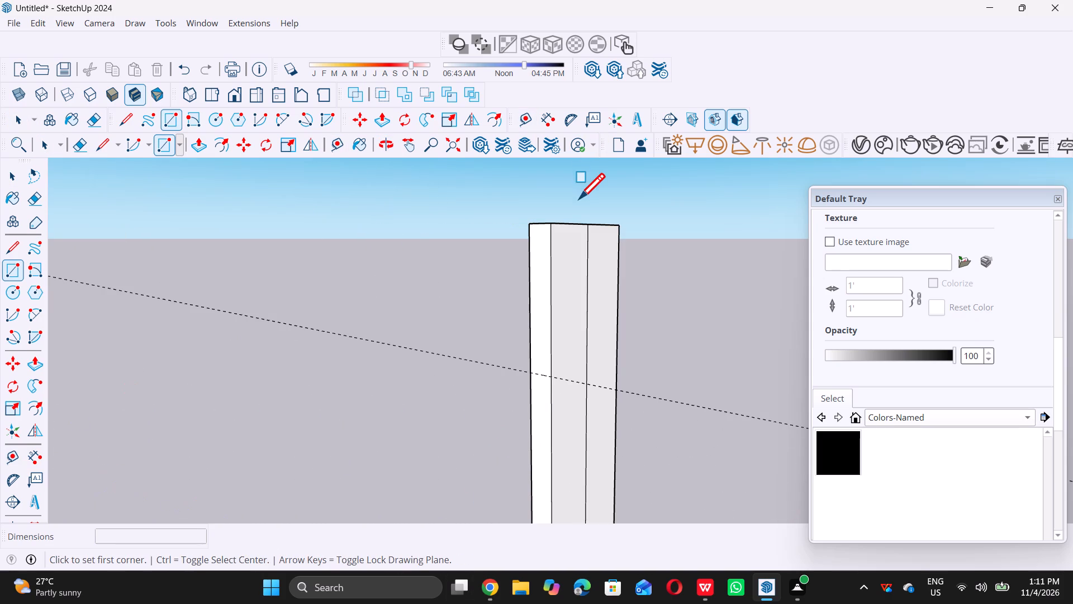
pyautogui.doubleClick(533, 223)
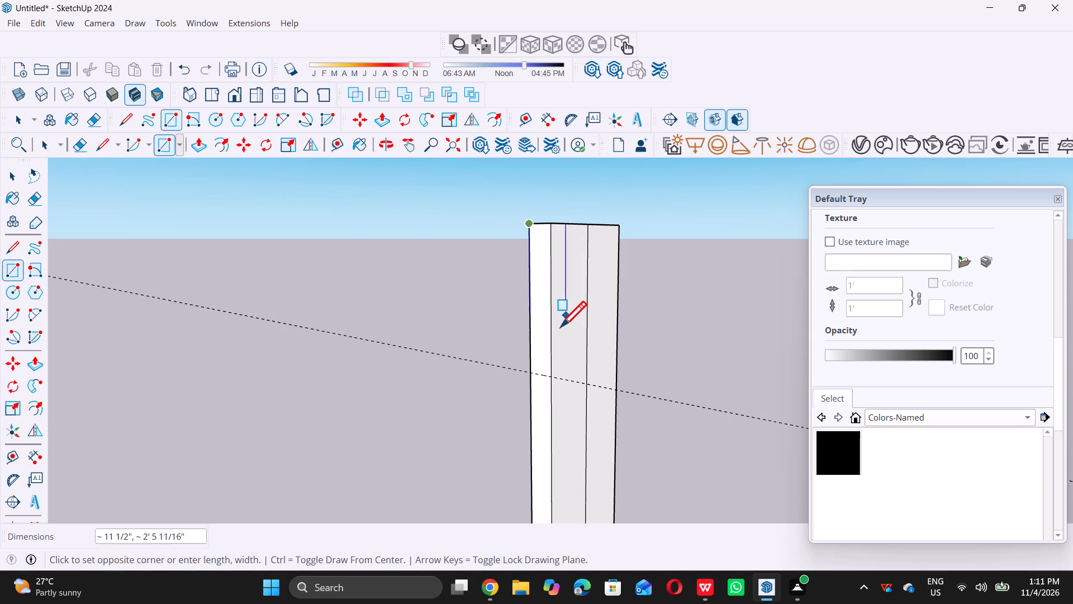
pyautogui.click(549, 377)
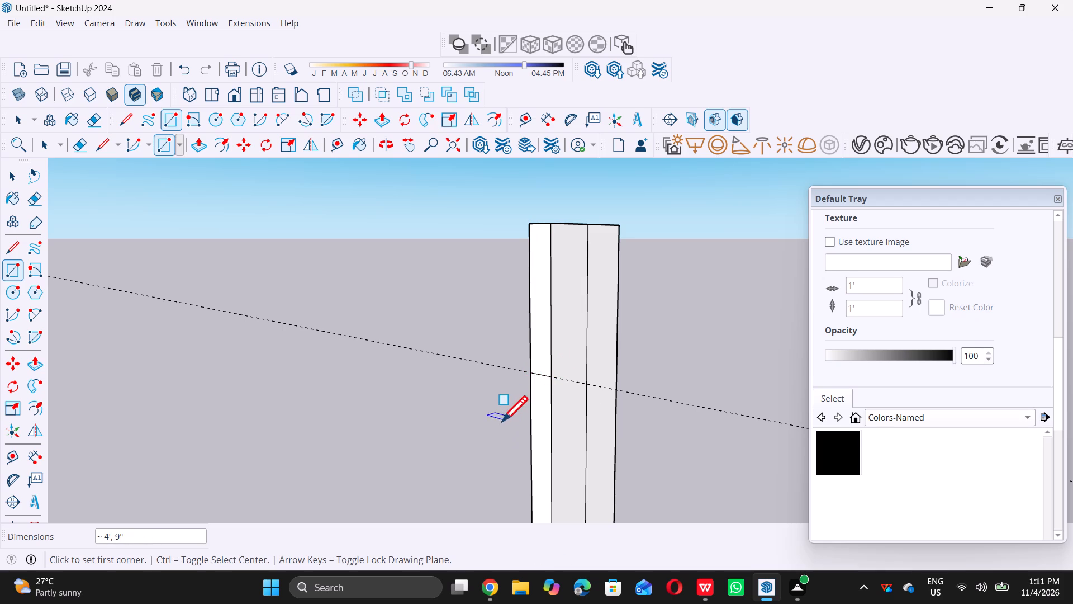
pyautogui.press('space')
# Delete all guides from the model.
pyautogui.scroll(-8, 536, 399)
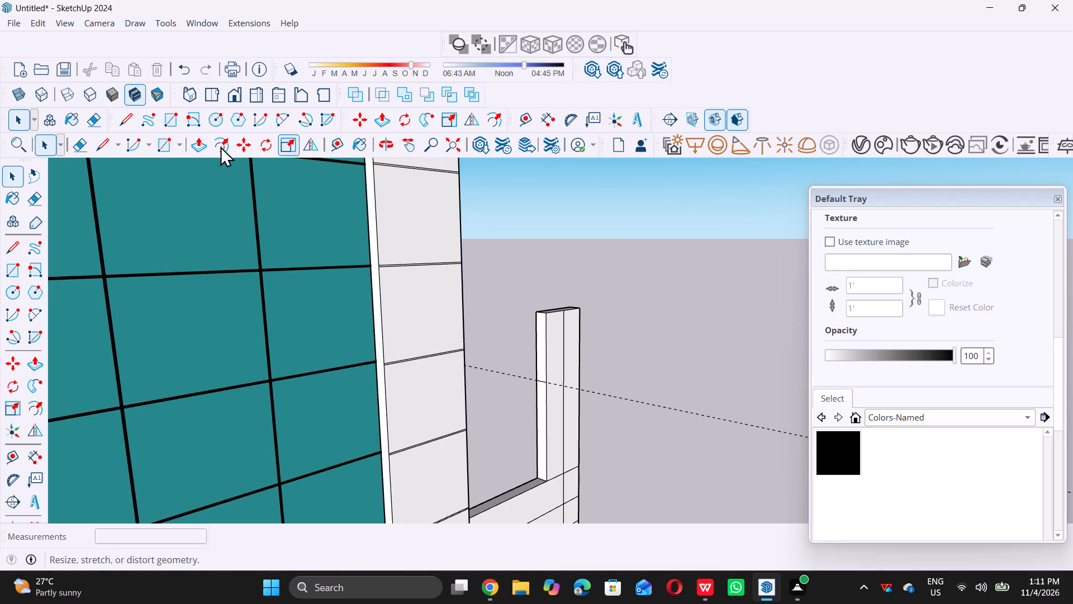
pyautogui.click(40, 20)
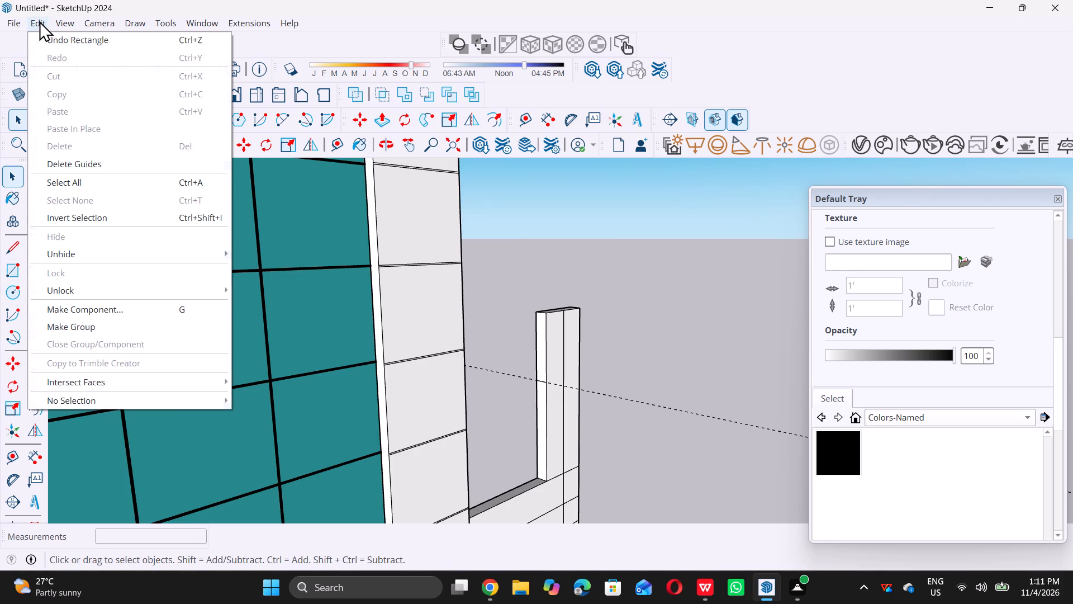
pyautogui.click(101, 162)
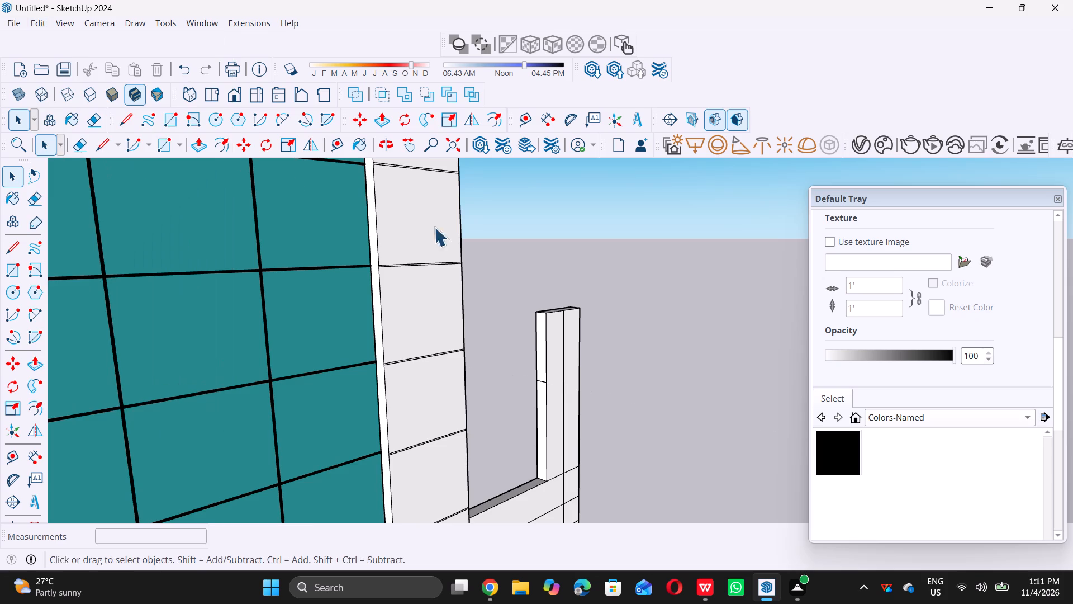
# Push/Pull the rectangle at the post's top about 12' toward the tower, up to the tower's edge, forming a new top member.
pyautogui.scroll(-6, 468, 253)
pyautogui.moveTo(578, 357); pyautogui.dragTo(592, 367, button='middle')
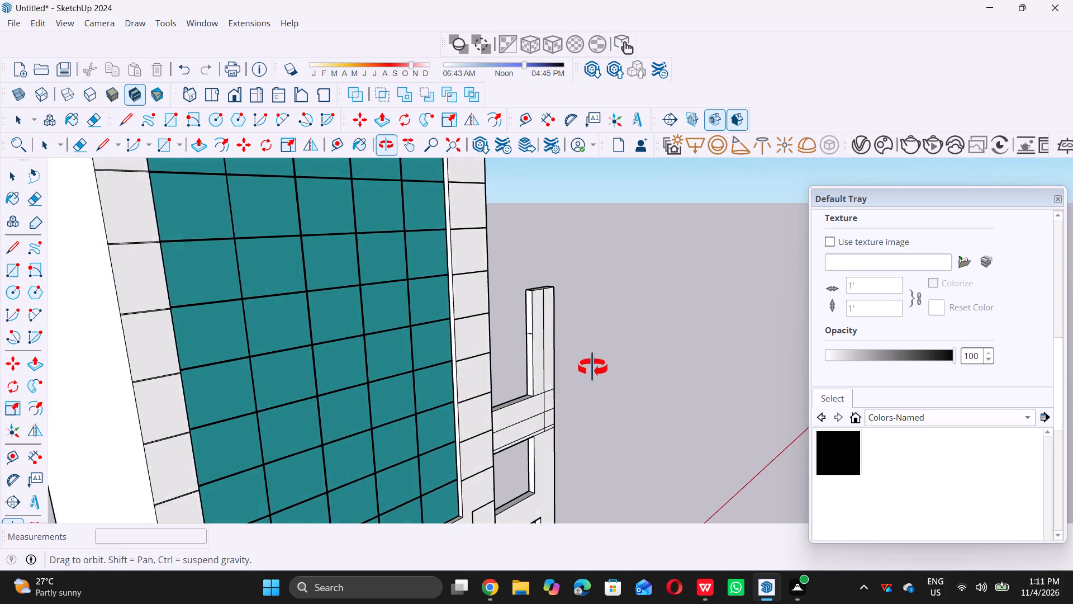
pyautogui.moveTo(592, 367); pyautogui.dragTo(596, 366, button='middle')
pyautogui.scroll(7, 545, 309)
pyautogui.scroll(6, 491, 330)
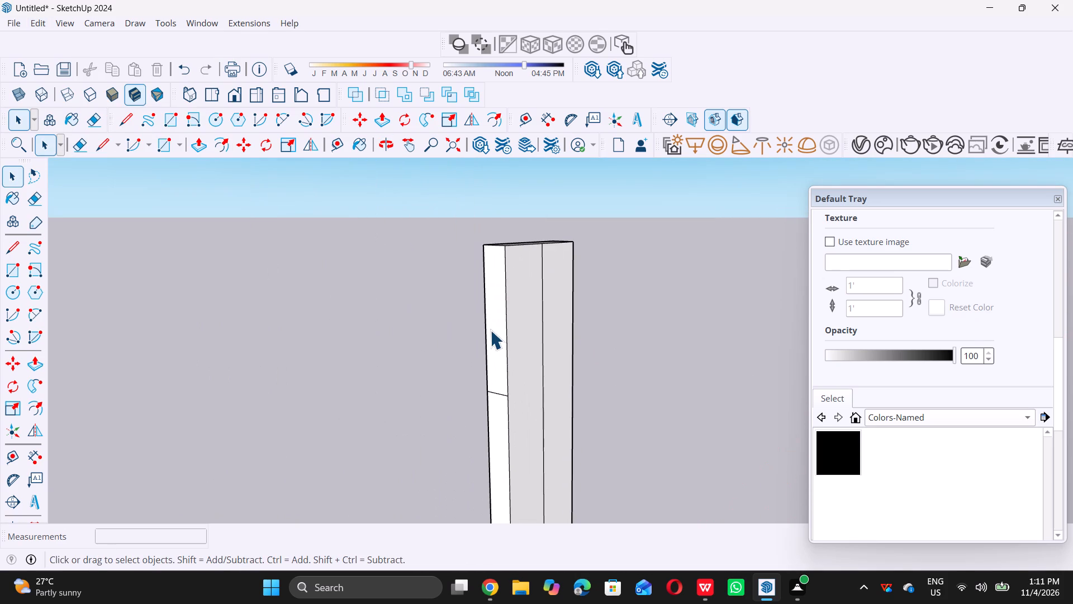
pyautogui.doubleClick(494, 330)
pyautogui.press('p')
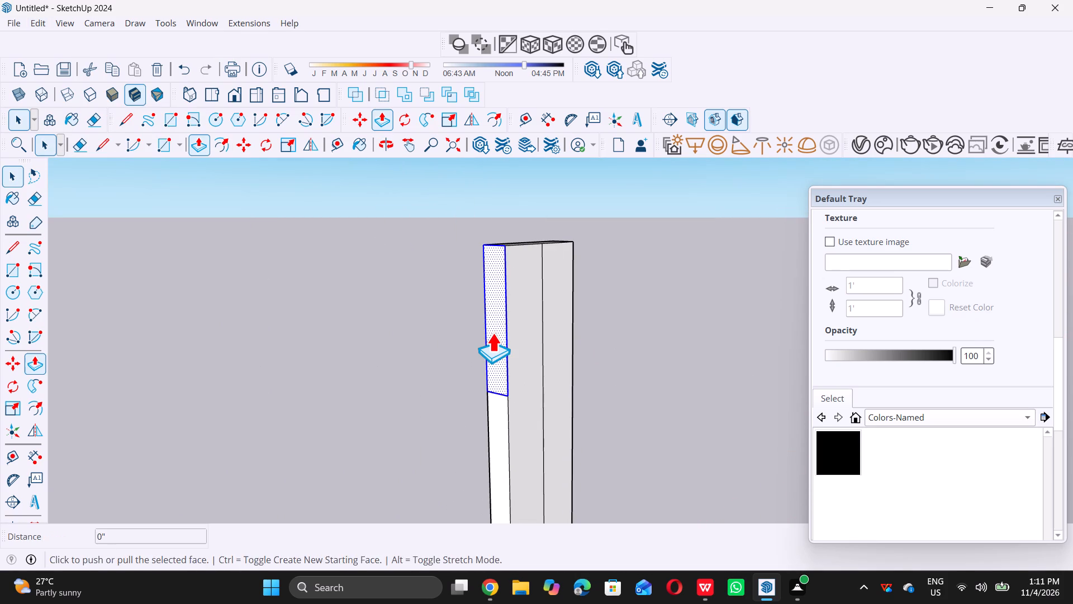
pyautogui.click(492, 333)
pyautogui.scroll(-10, 421, 363)
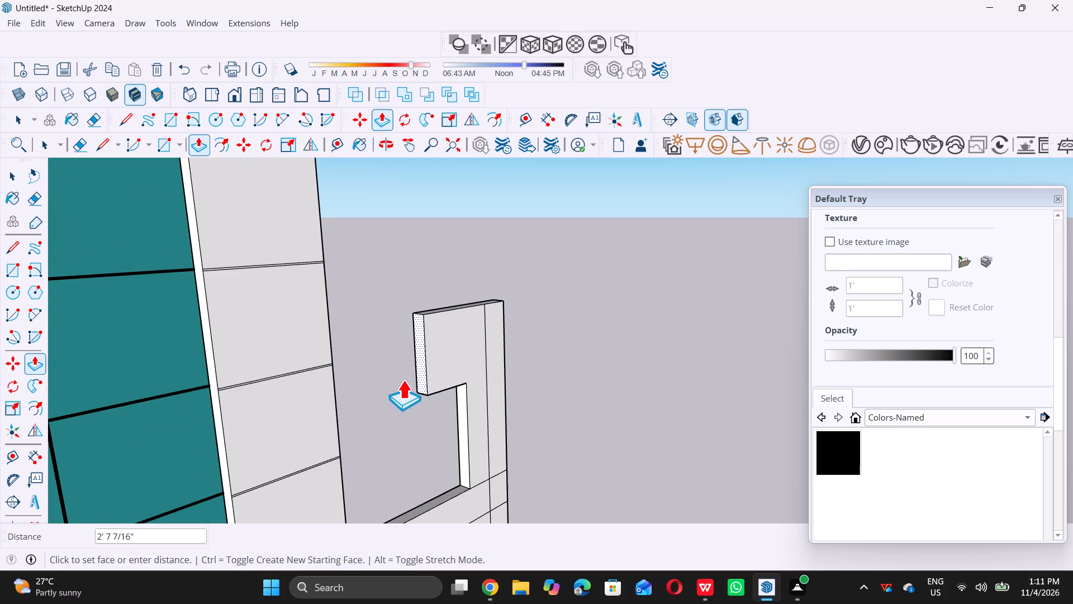
pyautogui.click(336, 402)
pyautogui.press('space')
# Examine the new top member and side frame against the tower from the front.
pyautogui.scroll(-8, 336, 404)
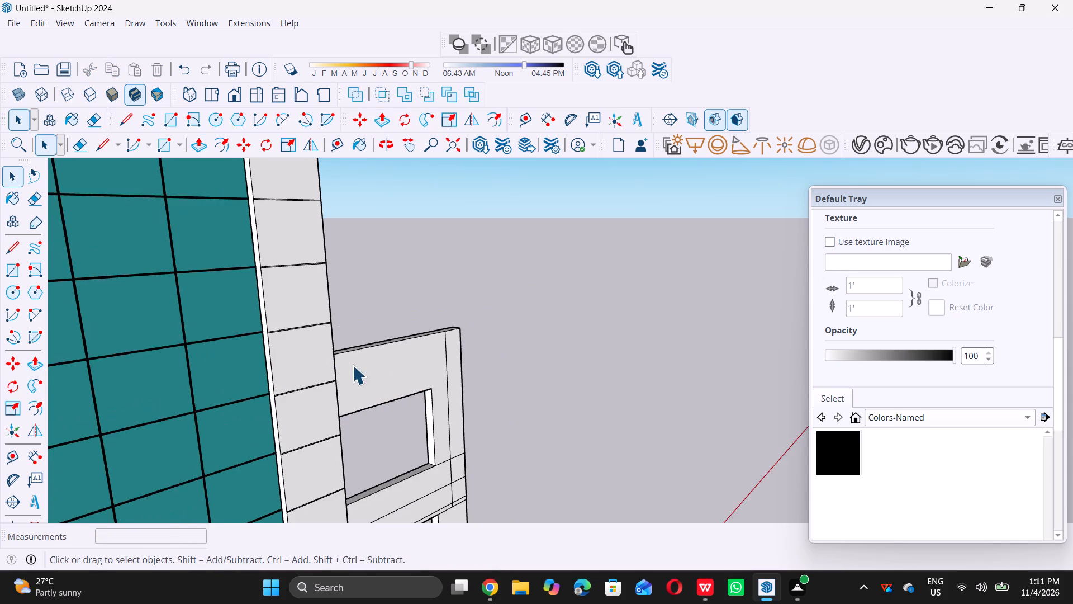
pyautogui.scroll(-4, 353, 365)
pyautogui.moveTo(499, 438); pyautogui.dragTo(284, 383, button='middle')
pyautogui.scroll(1, 283, 383)
pyautogui.scroll(-11, 282, 382)
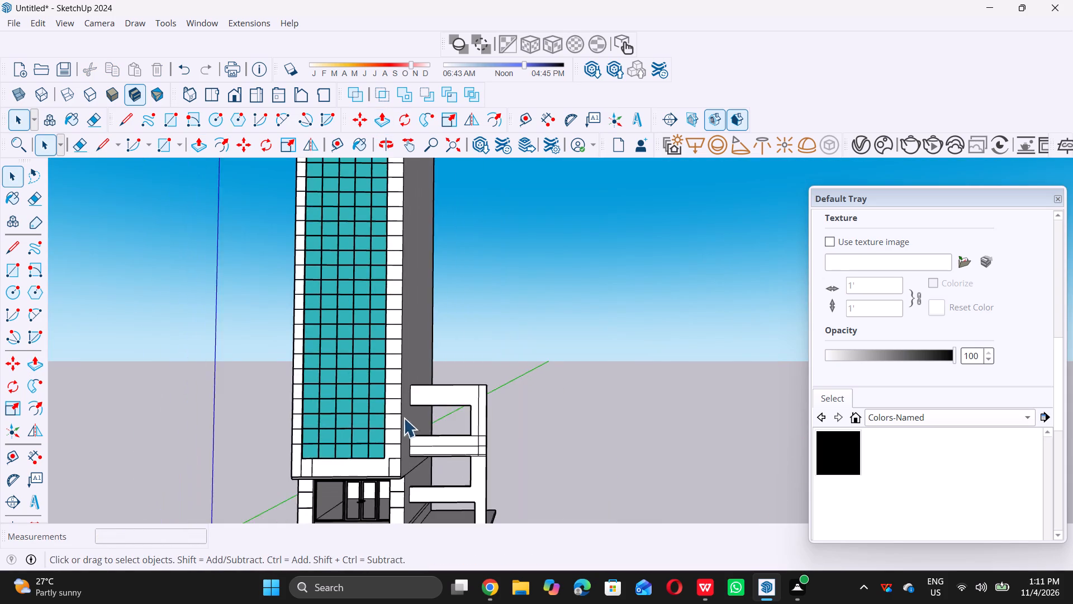
pyautogui.scroll(-3, 403, 418)
pyautogui.moveTo(427, 426); pyautogui.dragTo(444, 417, button='middle')
pyautogui.scroll(2, 443, 413)
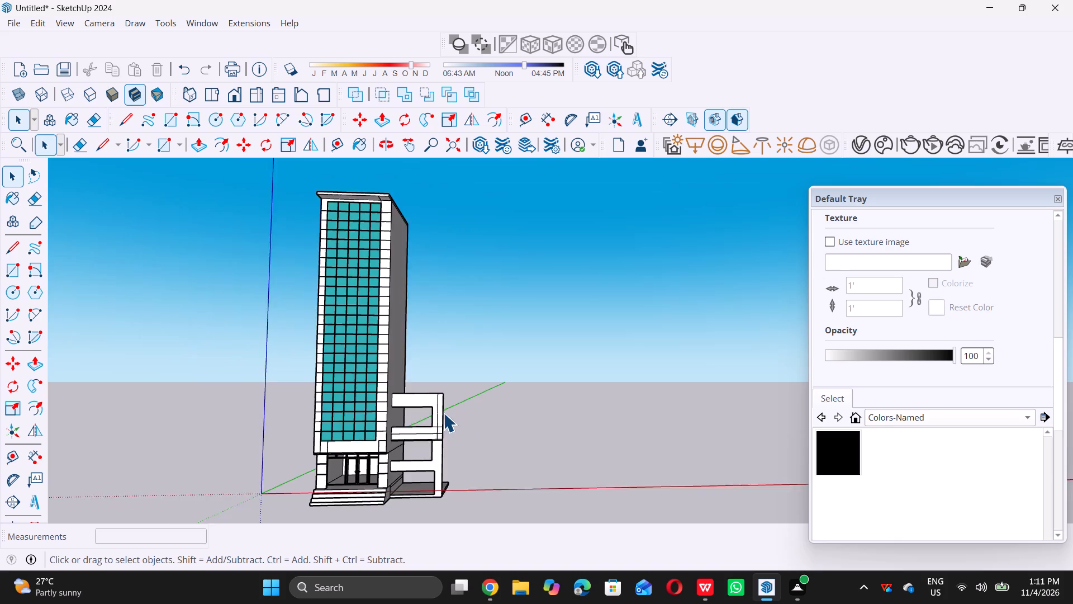
pyautogui.scroll(8, 443, 413)
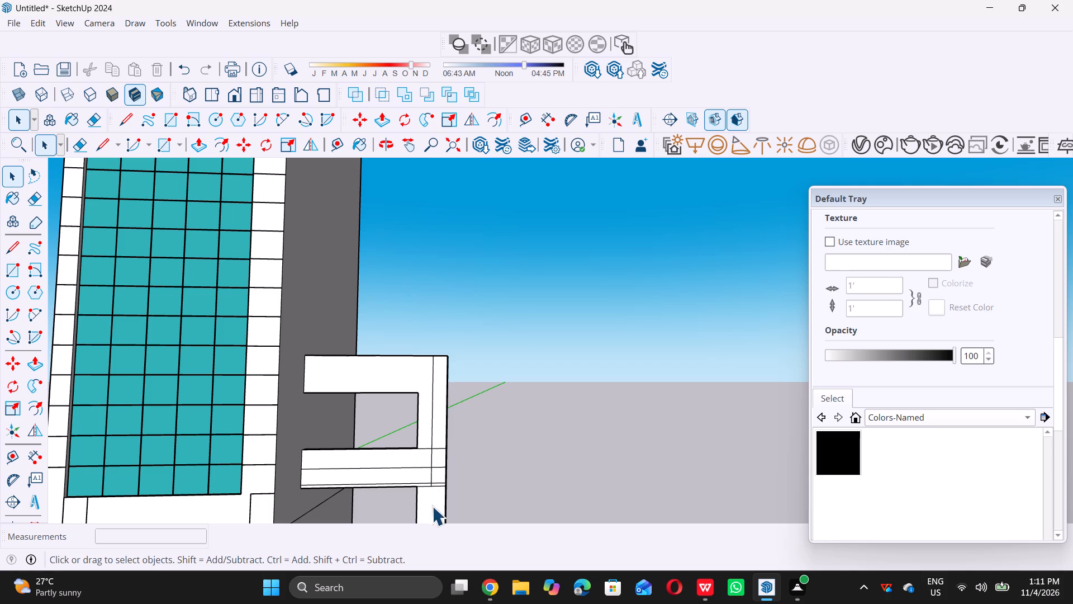
# Draw a line about 3' long across the post's front face, just below the new top member.
pyautogui.scroll(1, 441, 501)
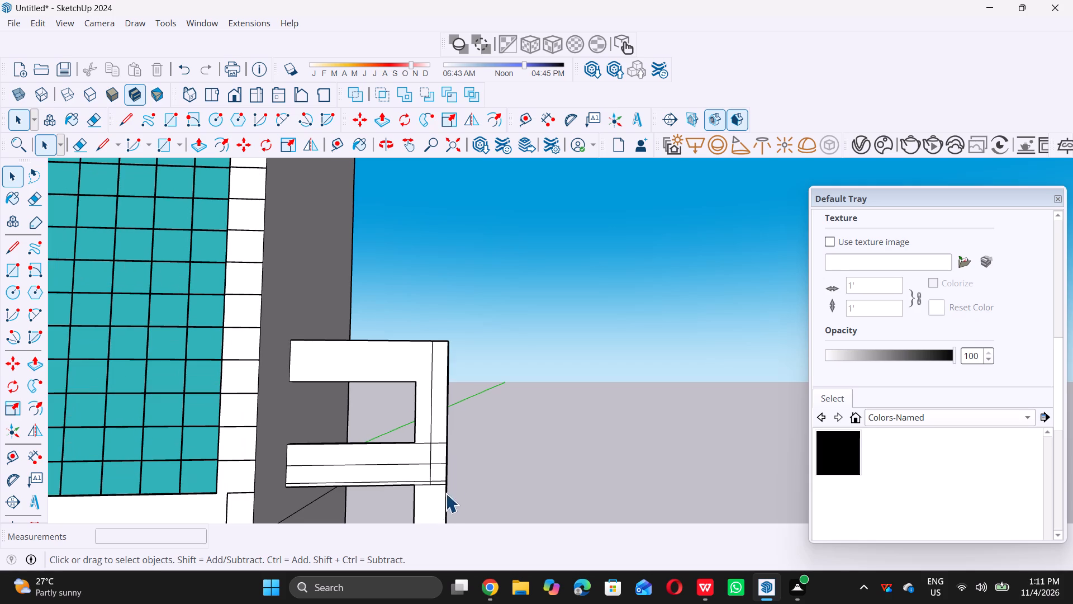
pyautogui.scroll(-2, 476, 404)
pyautogui.scroll(3, 448, 384)
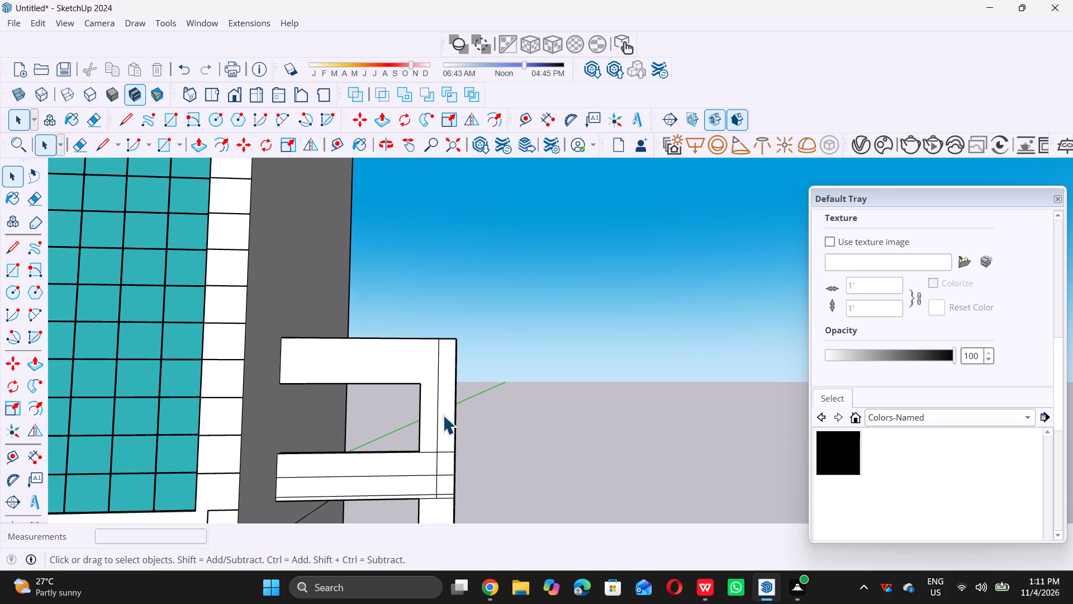
pyautogui.scroll(10, 438, 407)
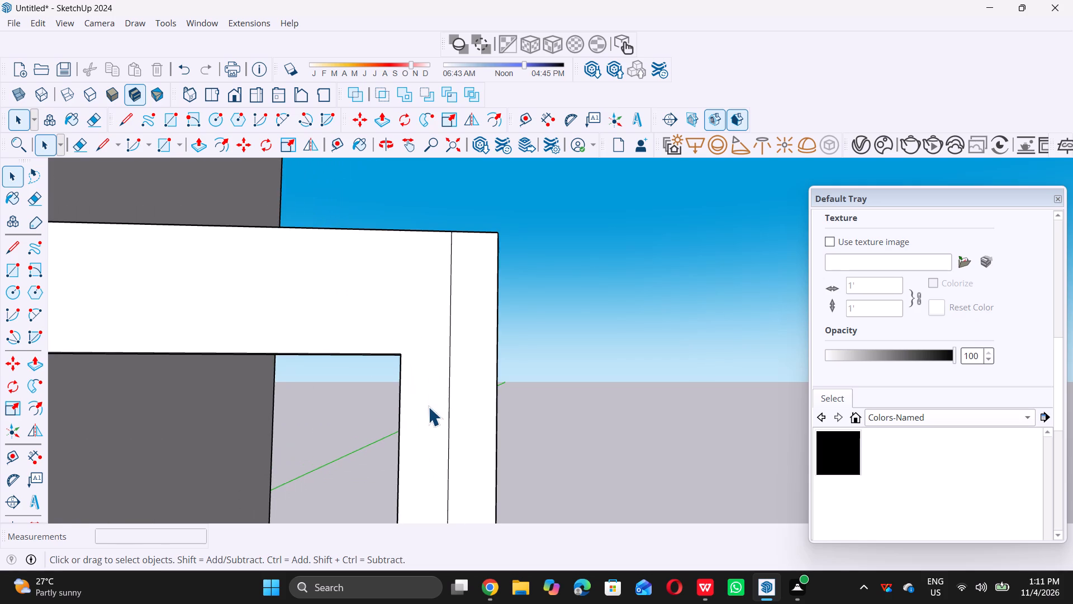
pyautogui.press('l')
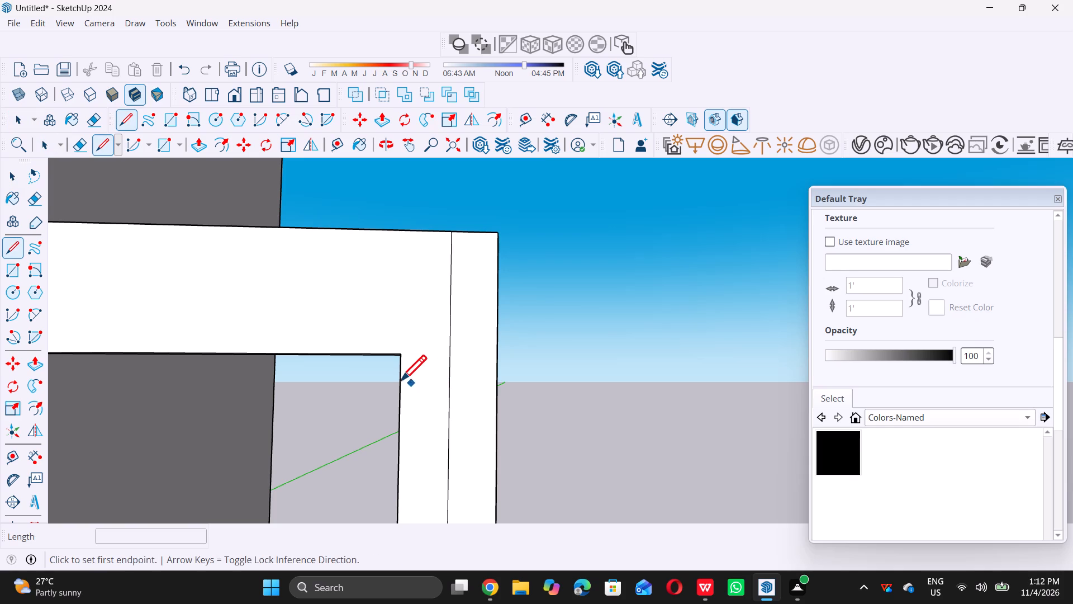
pyautogui.click(400, 380)
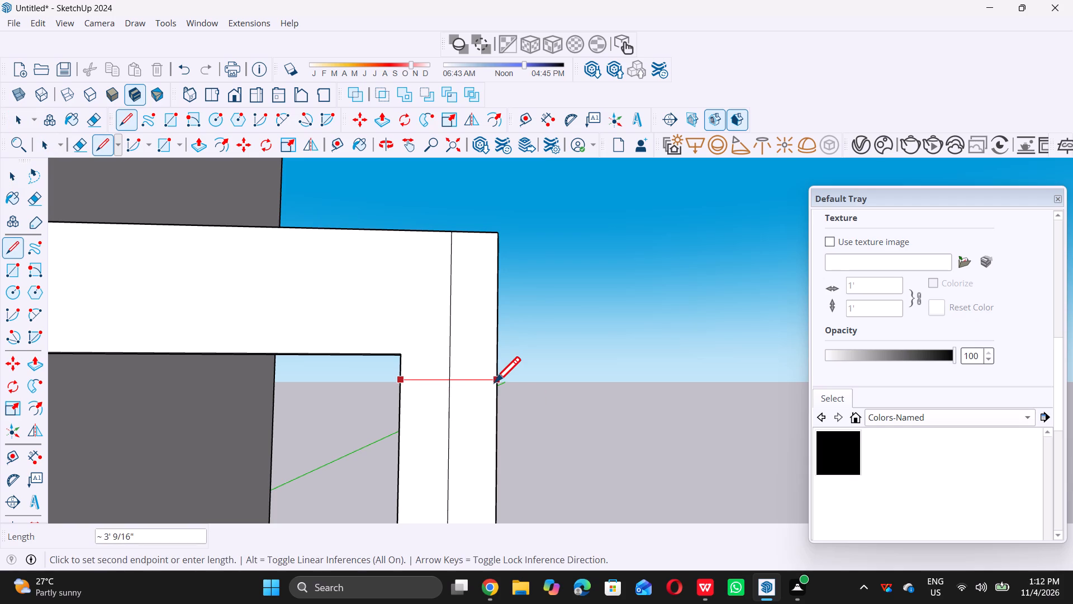
pyautogui.doubleClick(495, 381)
pyautogui.press('space')
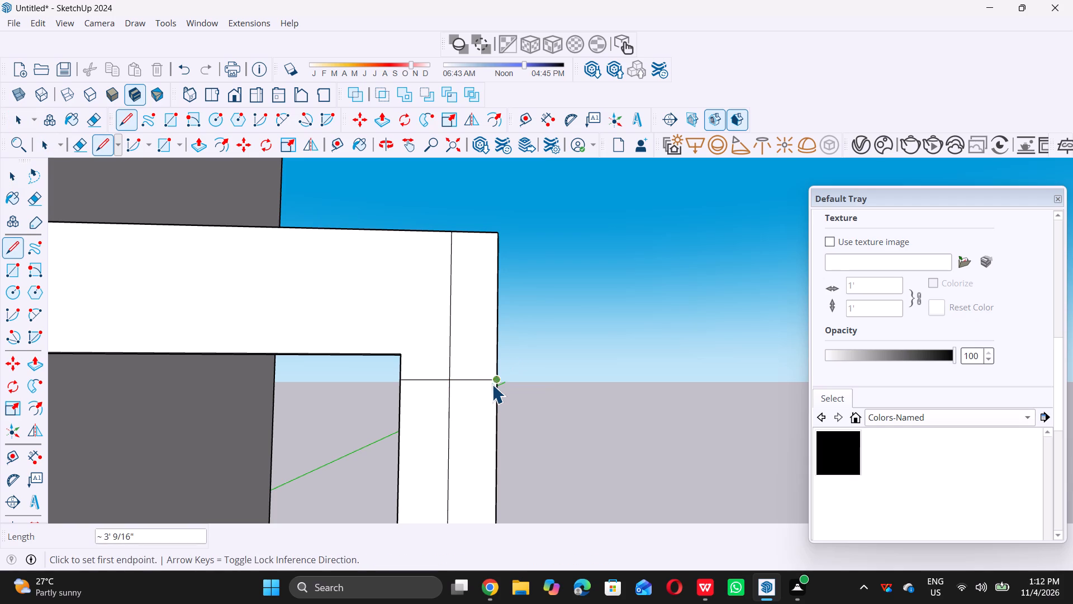
# Erase the vertical line on the post's front face between the new cross line and the member below.
pyautogui.press('e')
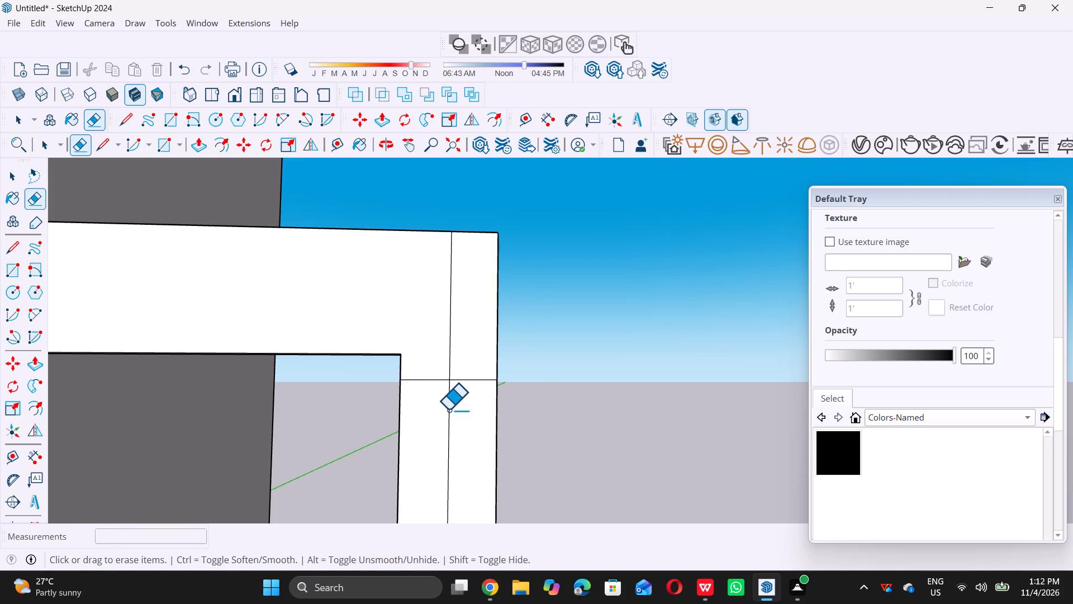
pyautogui.doubleClick(448, 409)
pyautogui.scroll(-9, 448, 408)
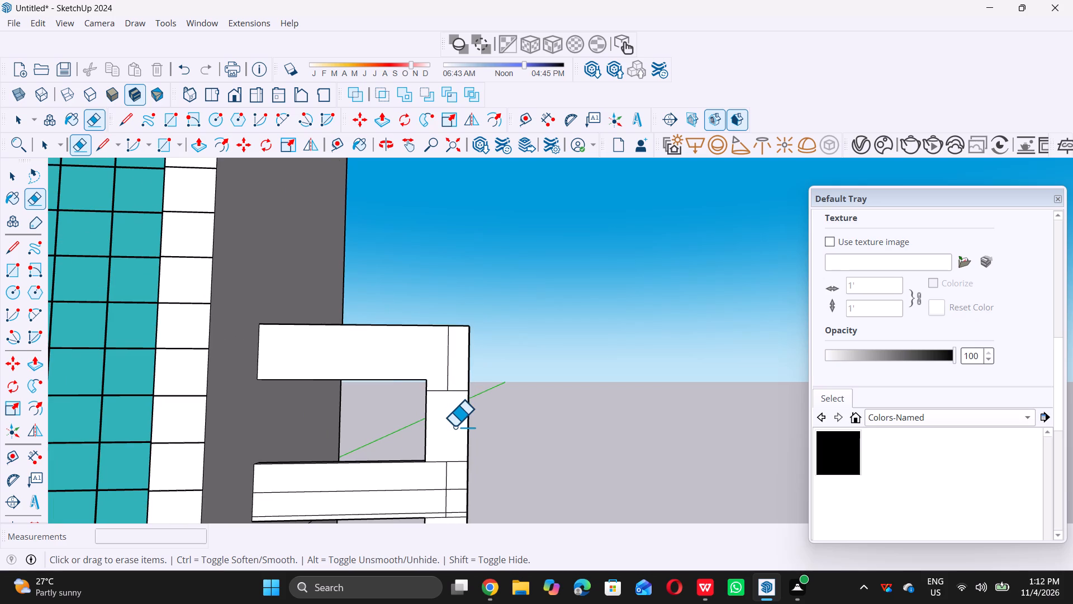
pyautogui.press('space')
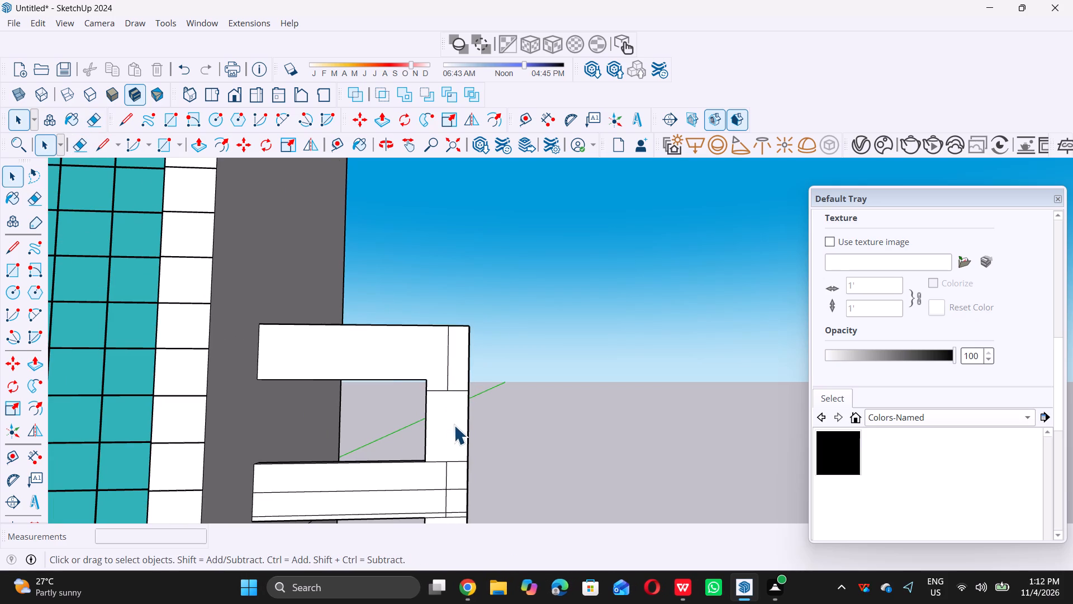
# Examine the side frame against the tower's front, then its upper corner where the top member meets the post.
pyautogui.scroll(-4, 454, 425)
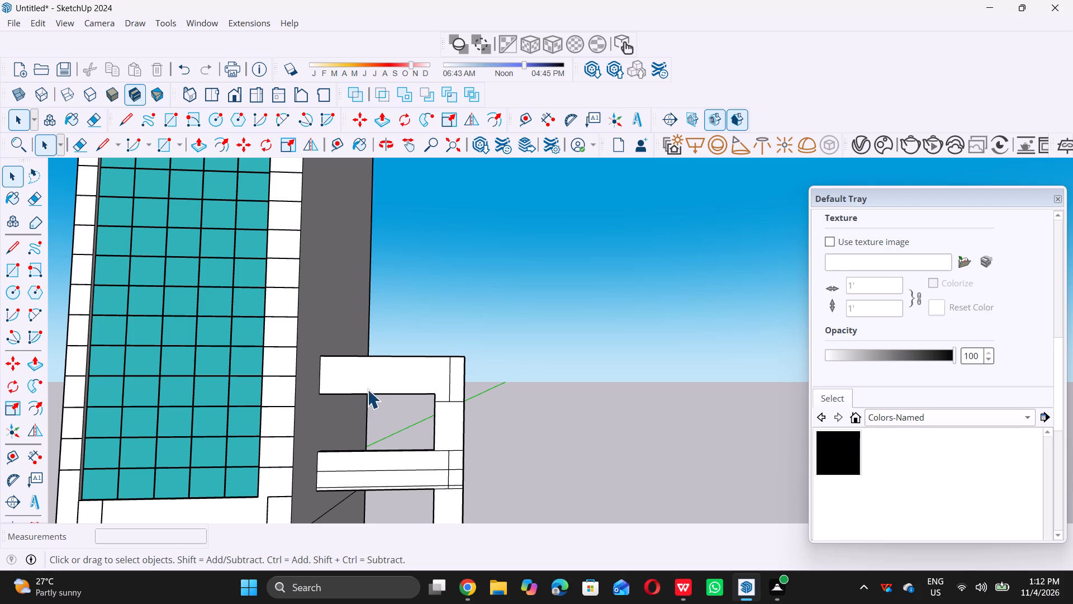
pyautogui.scroll(-7, 389, 412)
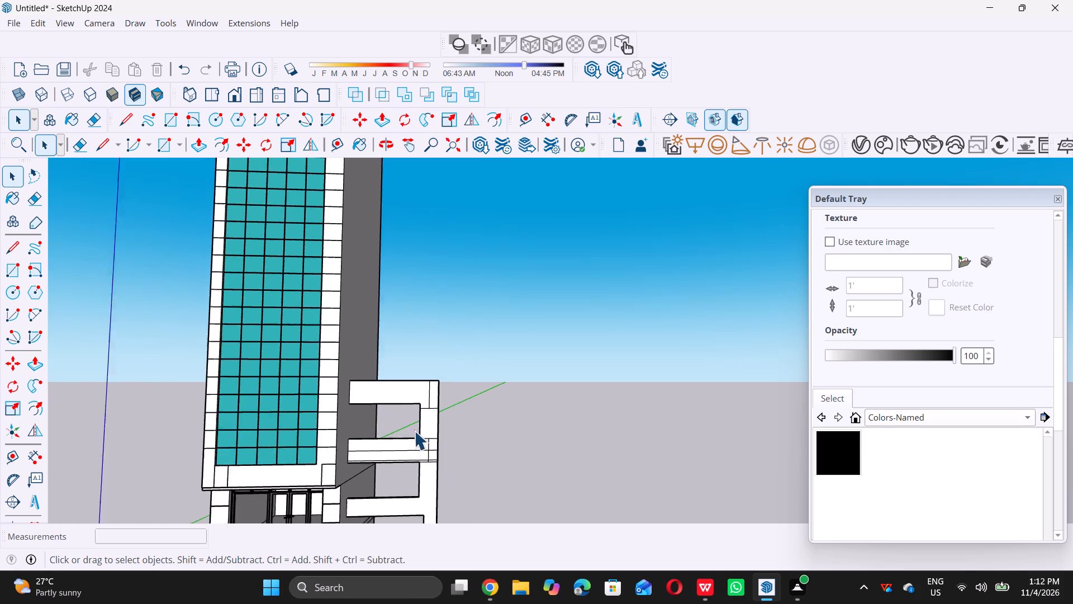
pyautogui.scroll(-2, 414, 431)
pyautogui.moveTo(406, 385); pyautogui.dragTo(407, 437, button='middle')
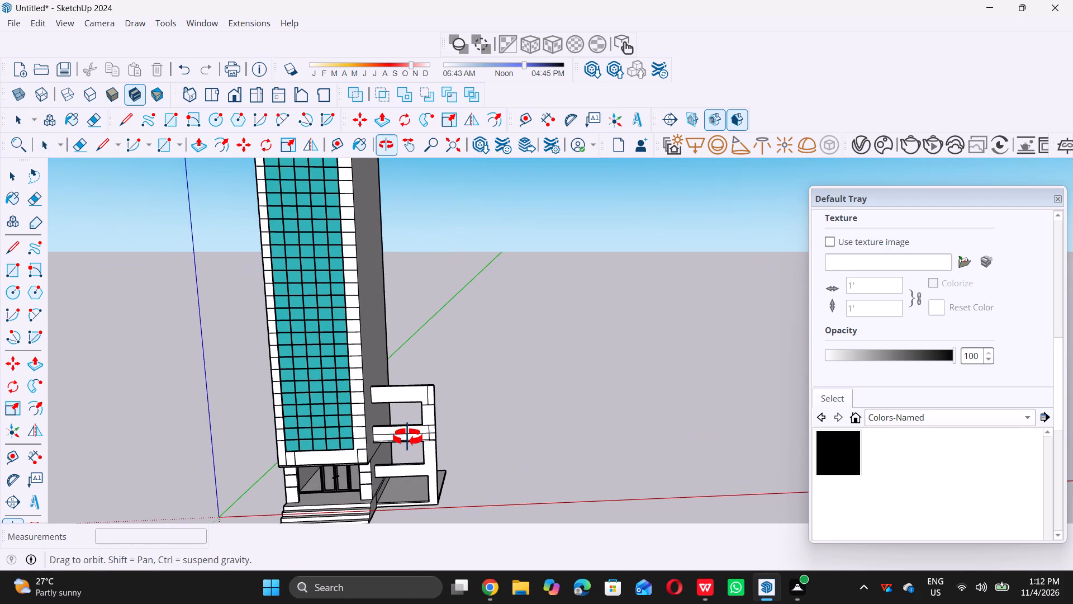
pyautogui.moveTo(407, 437); pyautogui.dragTo(455, 446, button='middle')
pyautogui.middleClick(455, 446)
pyautogui.middleClick(455, 446)
pyautogui.middleClick(457, 447)
pyautogui.middleClick(457, 447)
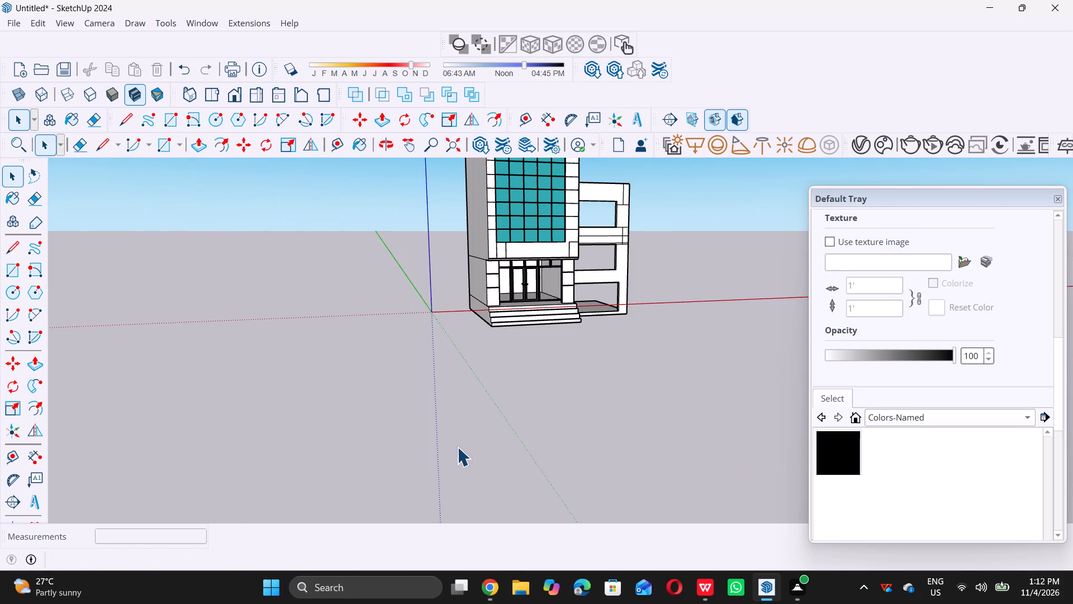
pyautogui.scroll(-10, 390, 453)
pyautogui.scroll(6, 531, 304)
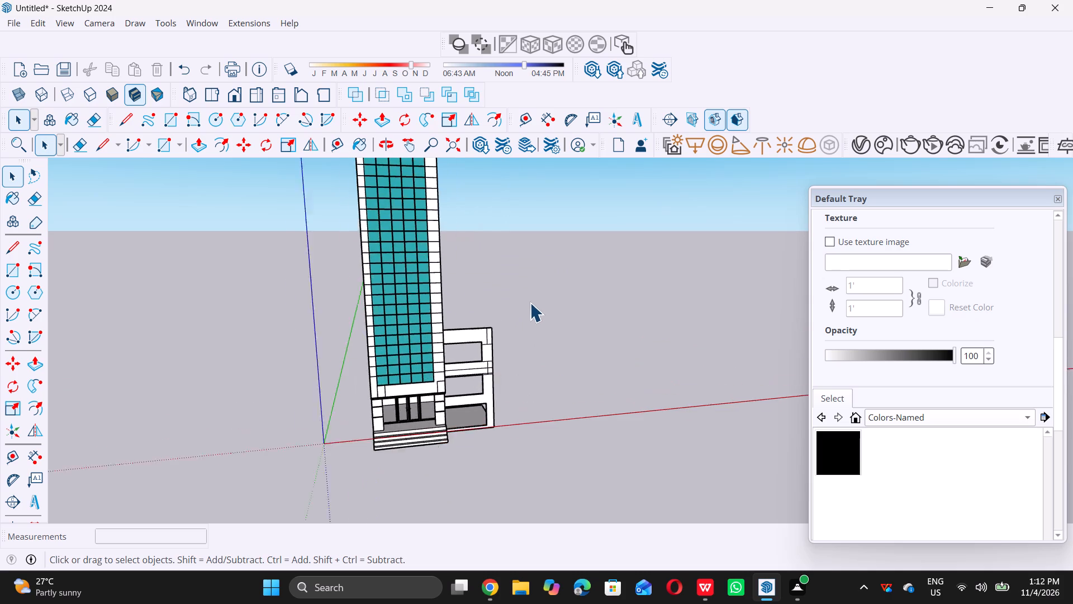
pyautogui.scroll(9, 518, 306)
pyautogui.moveTo(463, 379); pyautogui.dragTo(457, 364, button='middle')
pyautogui.scroll(8, 462, 377)
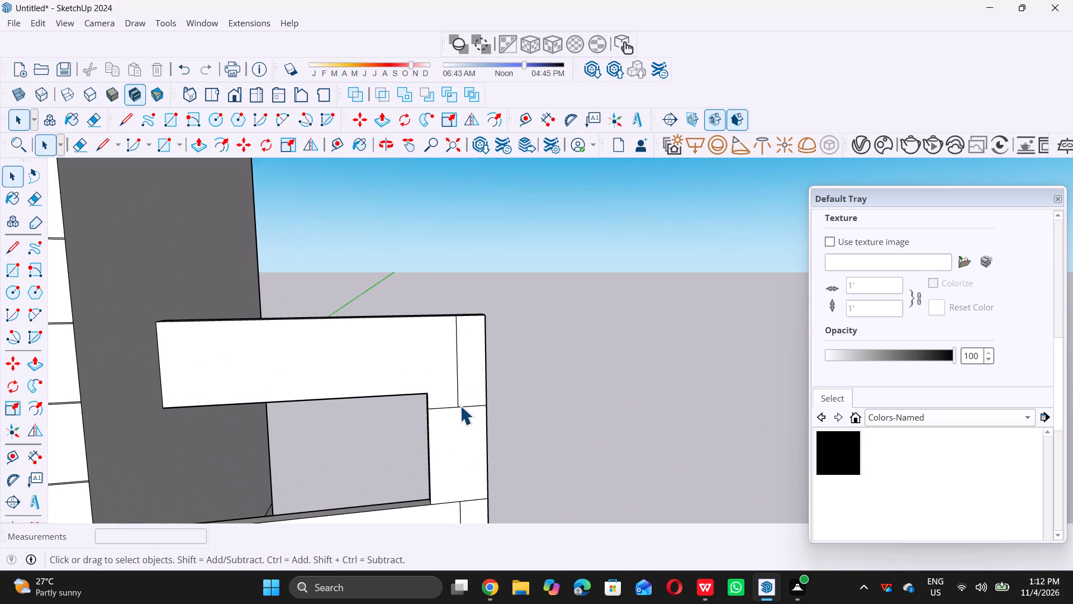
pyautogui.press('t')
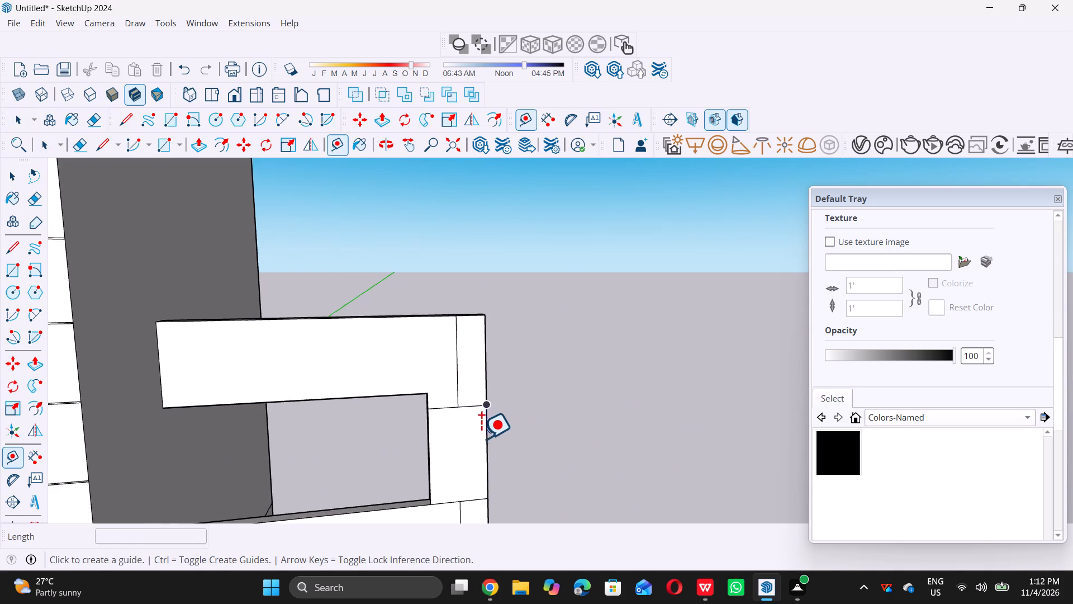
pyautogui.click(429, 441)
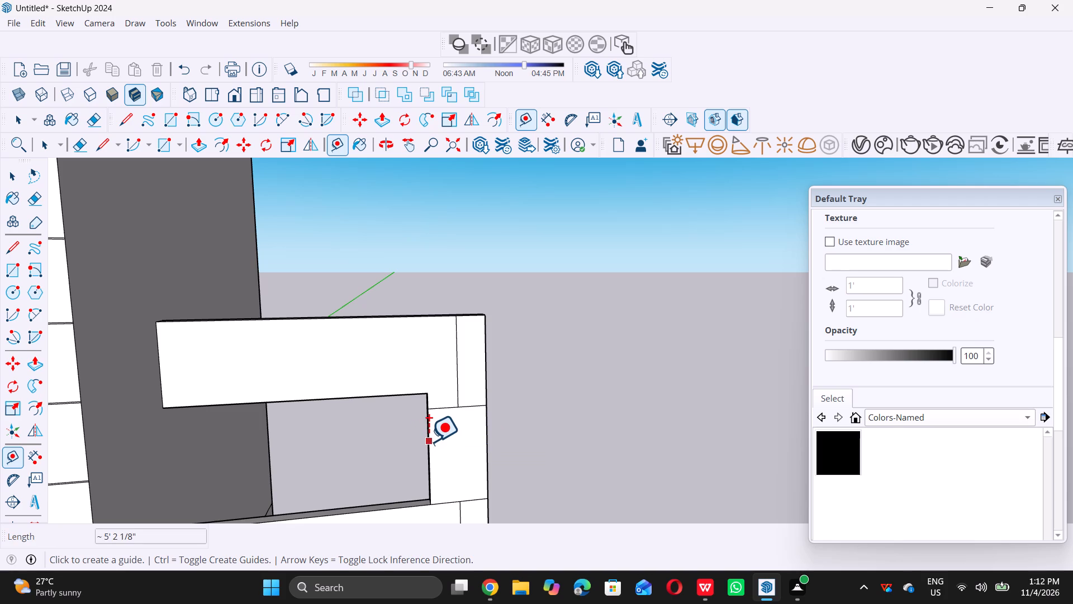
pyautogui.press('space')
# Place a vertical guide line along the post's inner edge, below the top member, running up through the member.
pyautogui.scroll(-5, 429, 438)
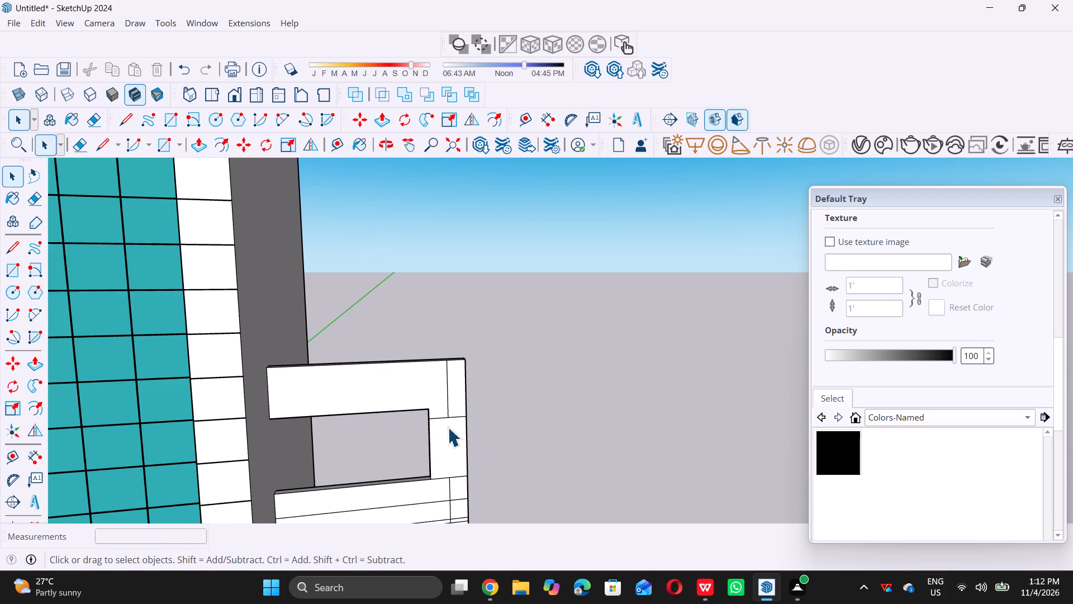
pyautogui.press('t')
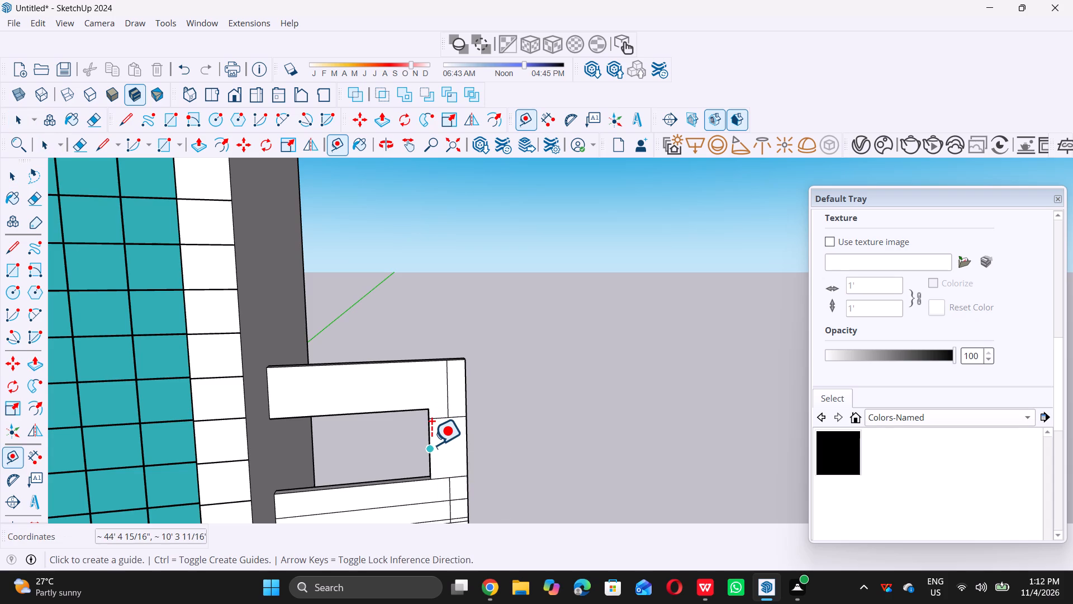
pyautogui.doubleClick(431, 445)
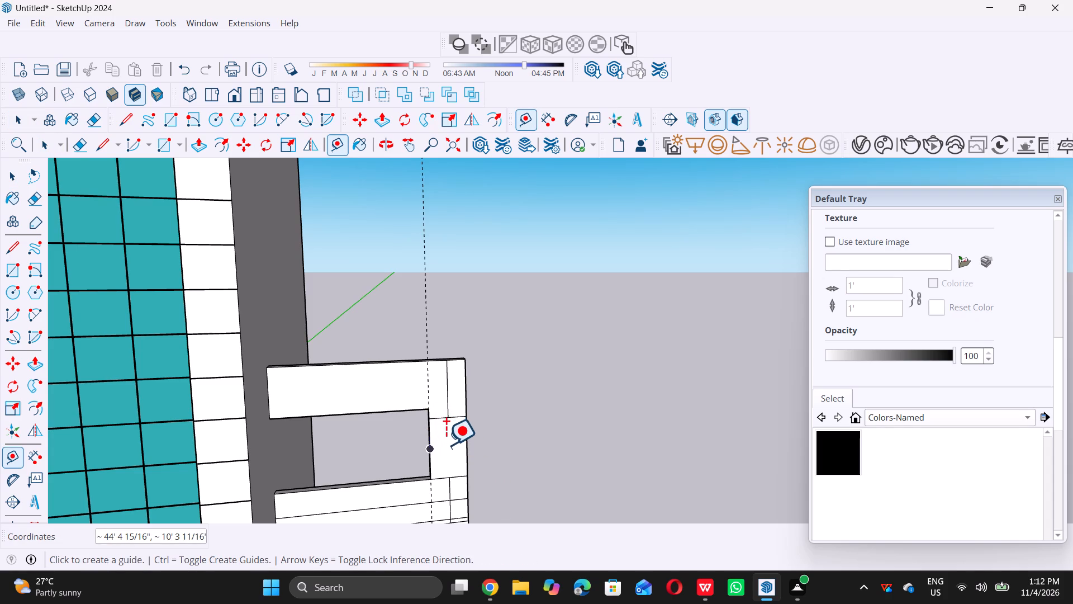
pyautogui.press('space')
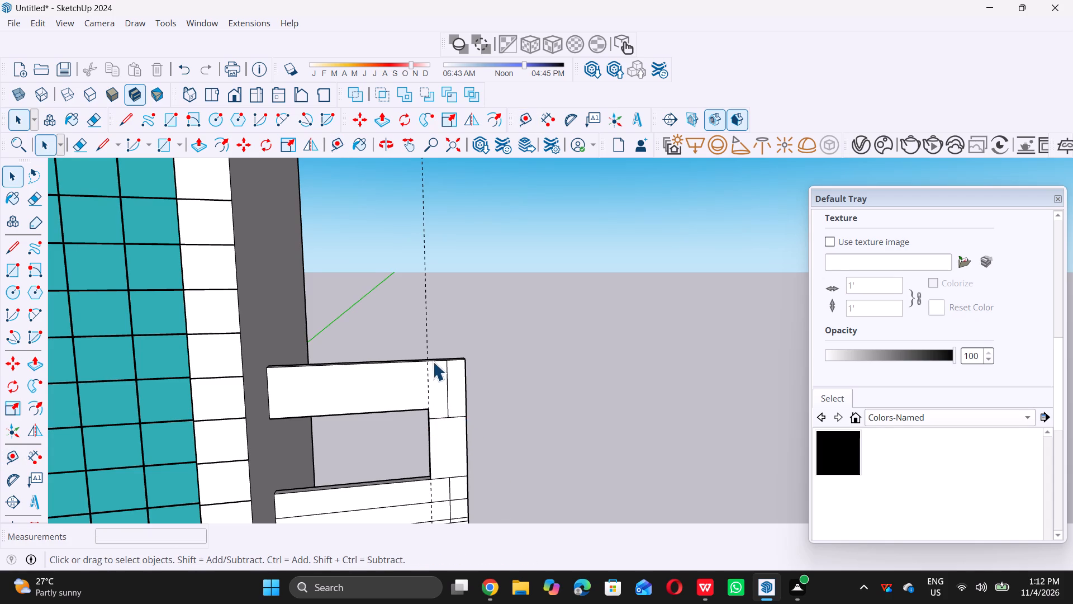
# Draw a 9" line across the top member's upper face where the vertical guide crosses its front edge.
pyautogui.scroll(6, 433, 360)
pyautogui.moveTo(432, 351); pyautogui.dragTo(401, 453, button='middle')
pyautogui.scroll(5, 434, 368)
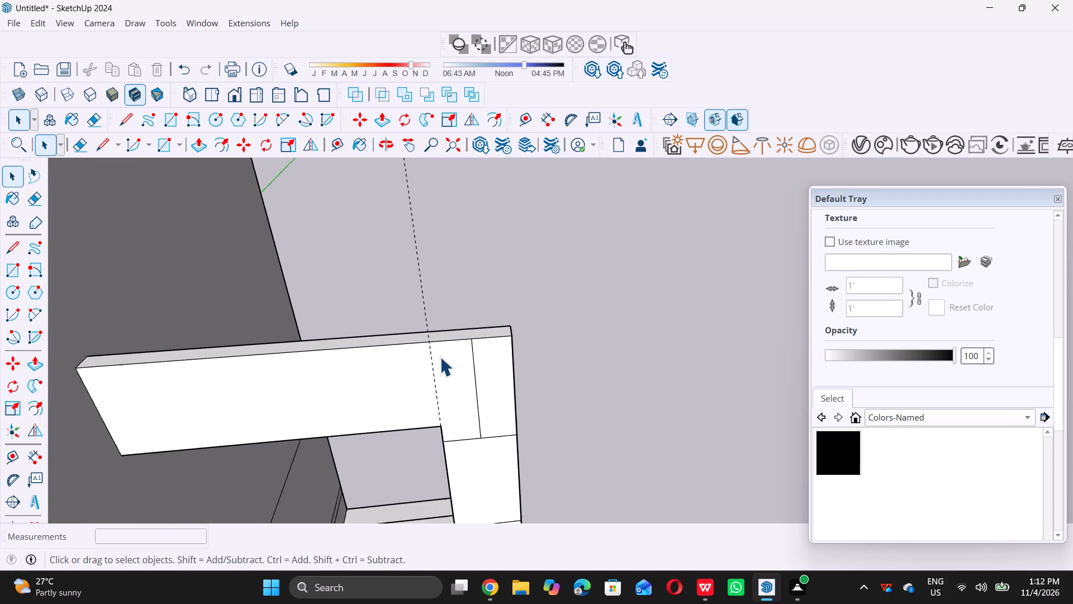
pyautogui.scroll(2, 440, 357)
pyautogui.press('l')
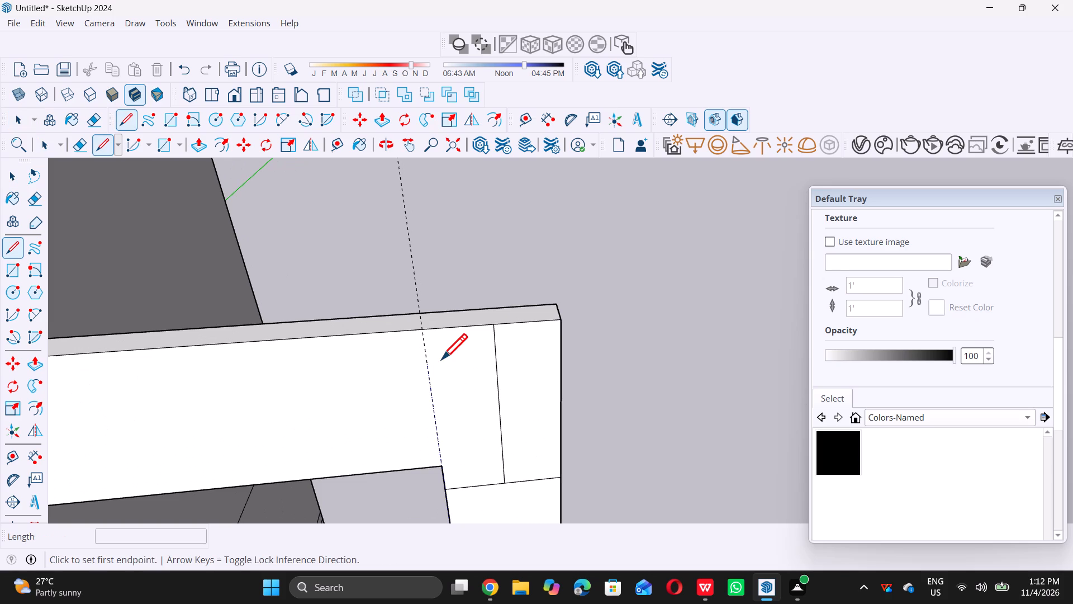
pyautogui.click(425, 329)
pyautogui.scroll(3, 425, 313)
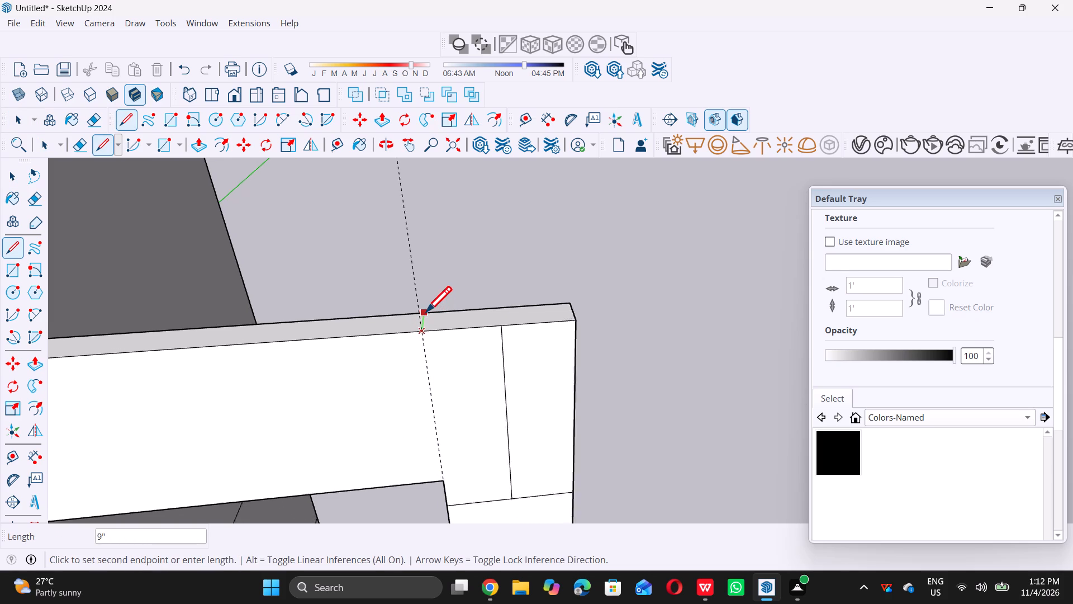
pyautogui.scroll(6, 426, 312)
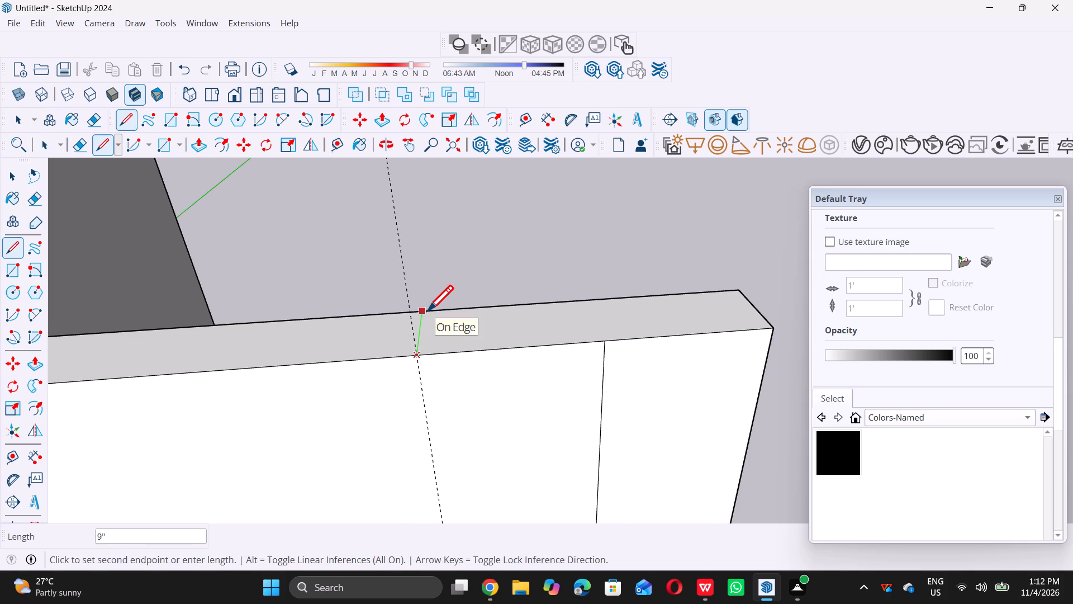
pyautogui.click(428, 310)
pyautogui.press('space')
pyautogui.scroll(-12, 420, 327)
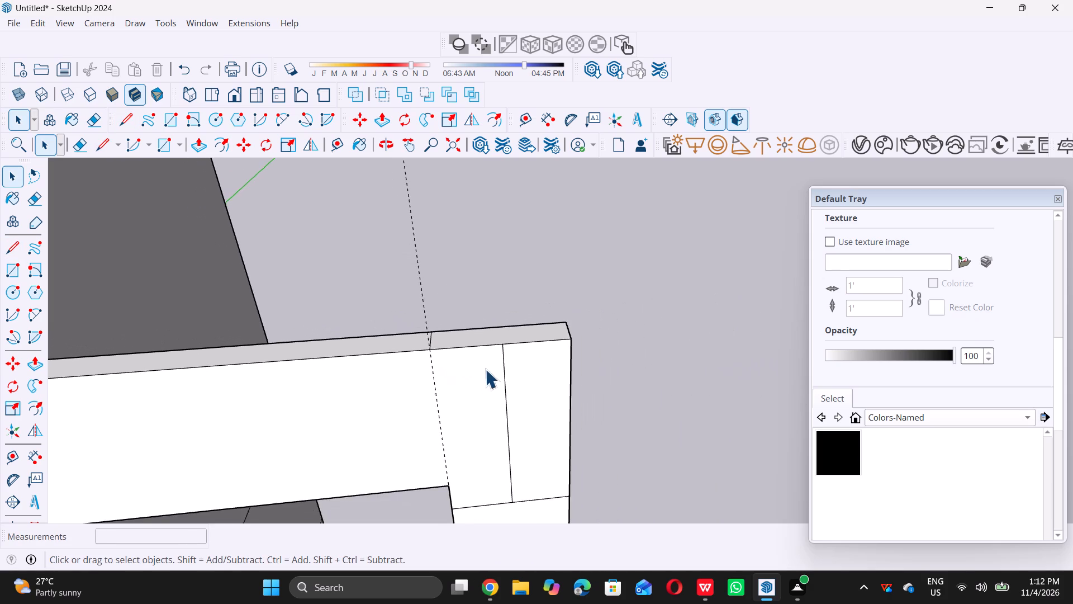
# Delete all guides from the model.
pyautogui.moveTo(485, 369); pyautogui.dragTo(255, 374, button='middle')
pyautogui.scroll(-14, 336, 386)
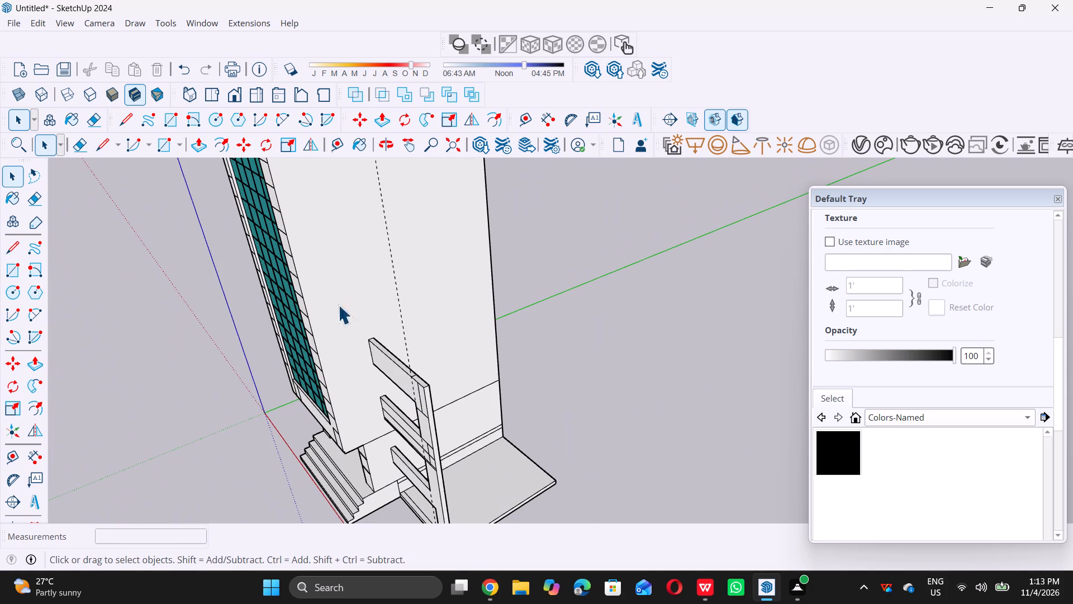
pyautogui.doubleClick(39, 26)
pyautogui.tripleClick(36, 27)
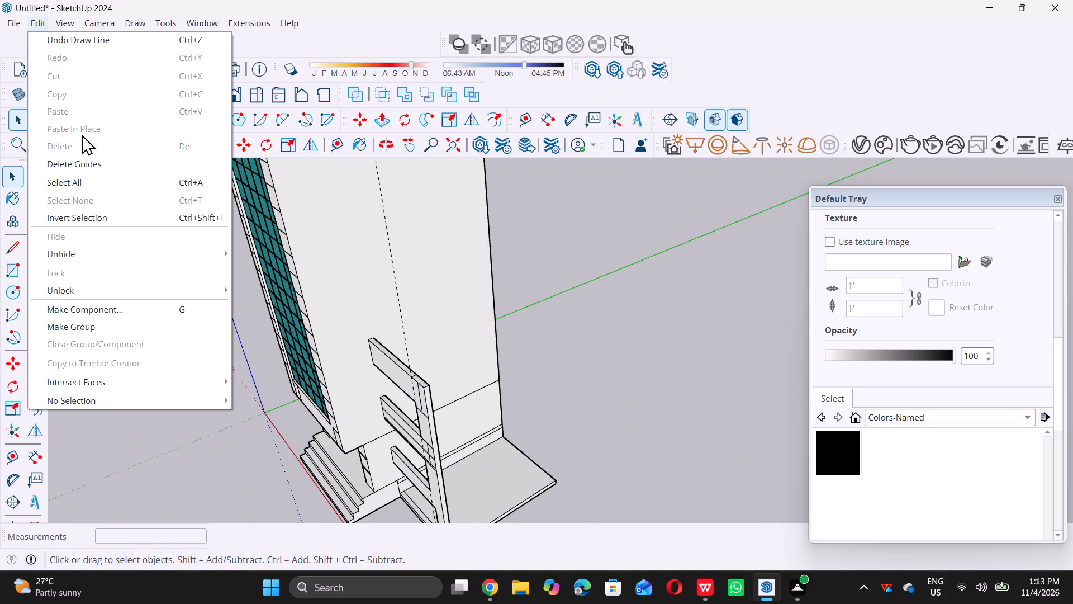
pyautogui.doubleClick(96, 166)
pyautogui.scroll(-6, 277, 238)
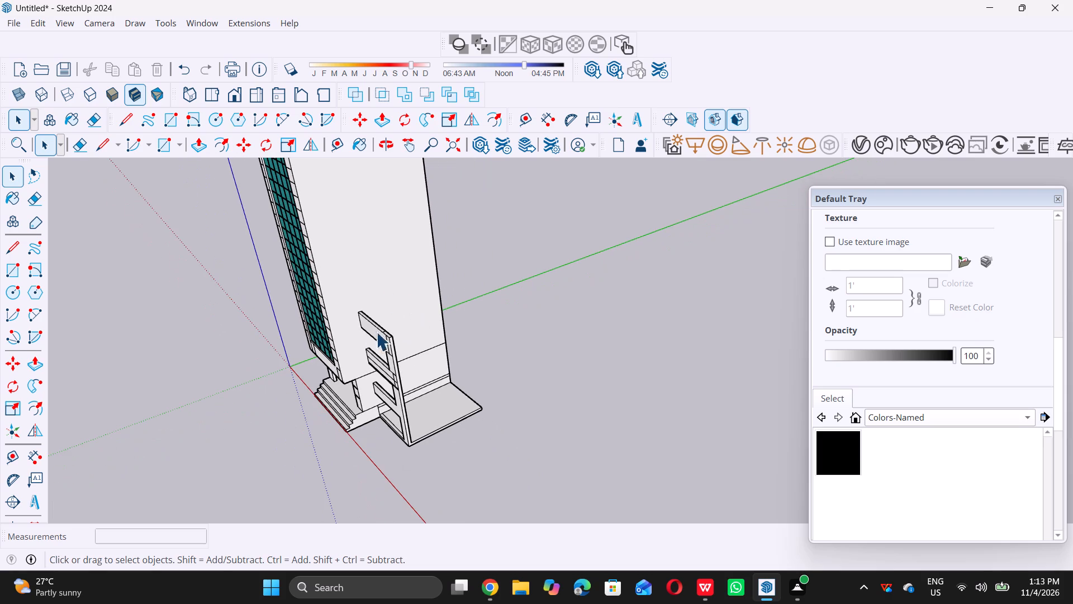
pyautogui.moveTo(353, 336); pyautogui.dragTo(389, 336, button='middle')
pyautogui.scroll(7, 382, 366)
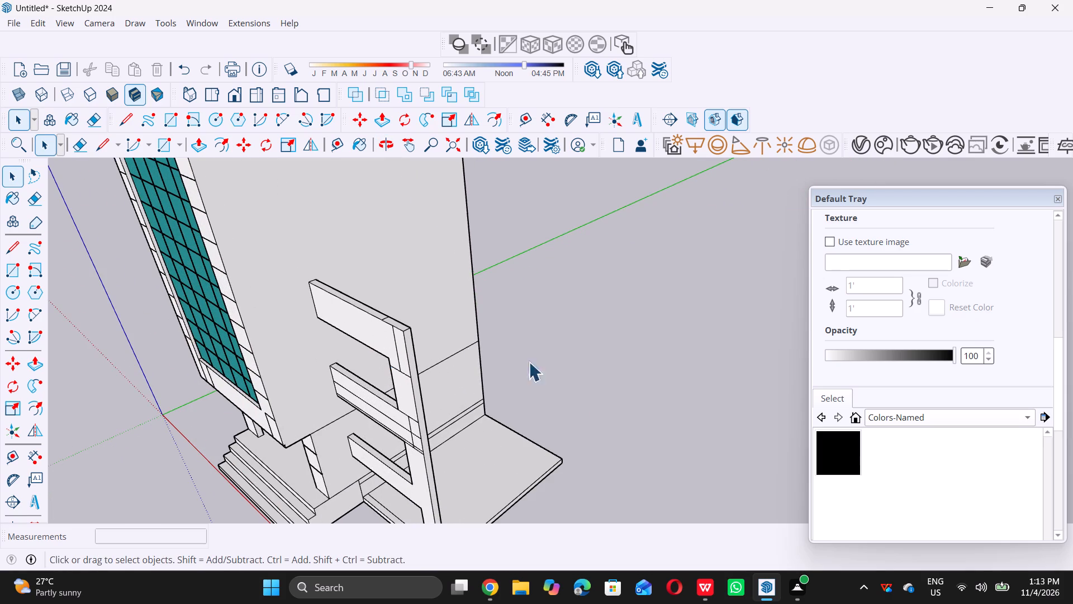
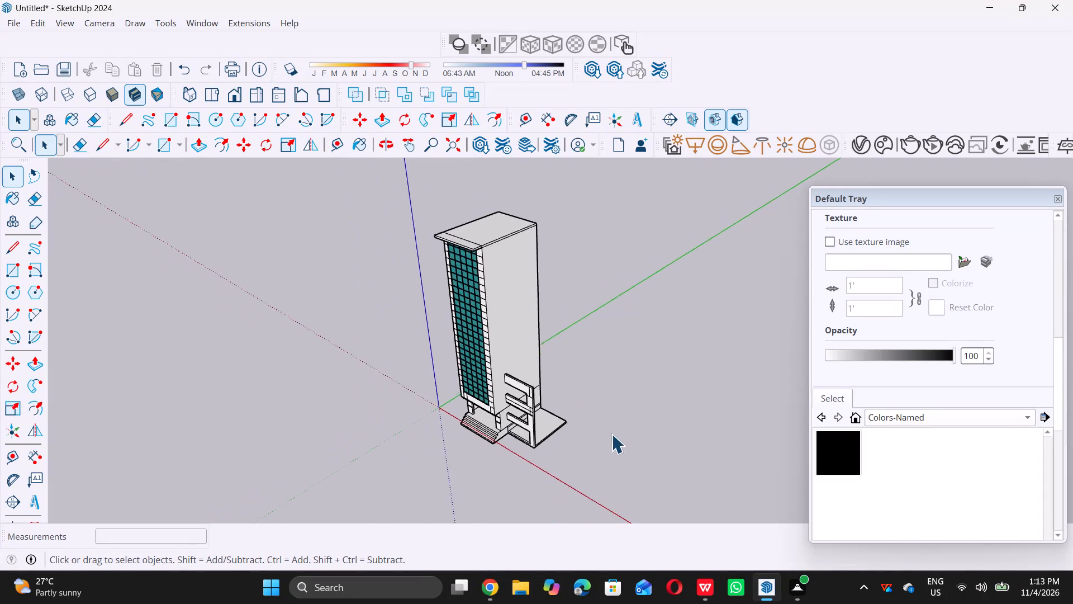
# Extrude the top face of the side frame's outer post, at the end of the highest beam, upward by 10'.
pyautogui.scroll(6, 543, 358)
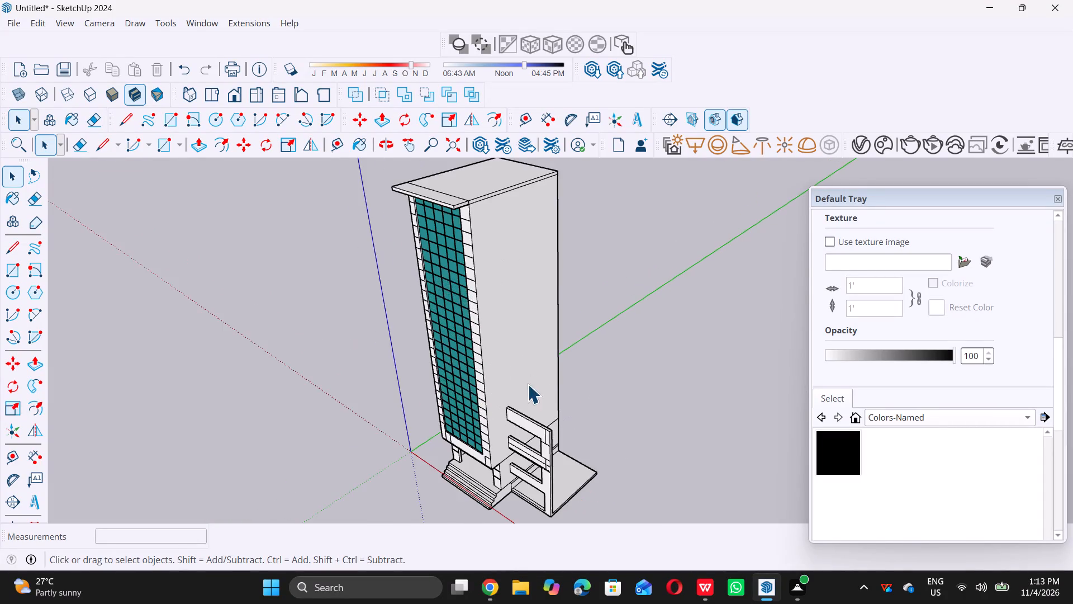
pyautogui.scroll(6, 523, 399)
pyautogui.scroll(-12, 571, 390)
pyautogui.moveTo(556, 364); pyautogui.dragTo(564, 381, button='middle')
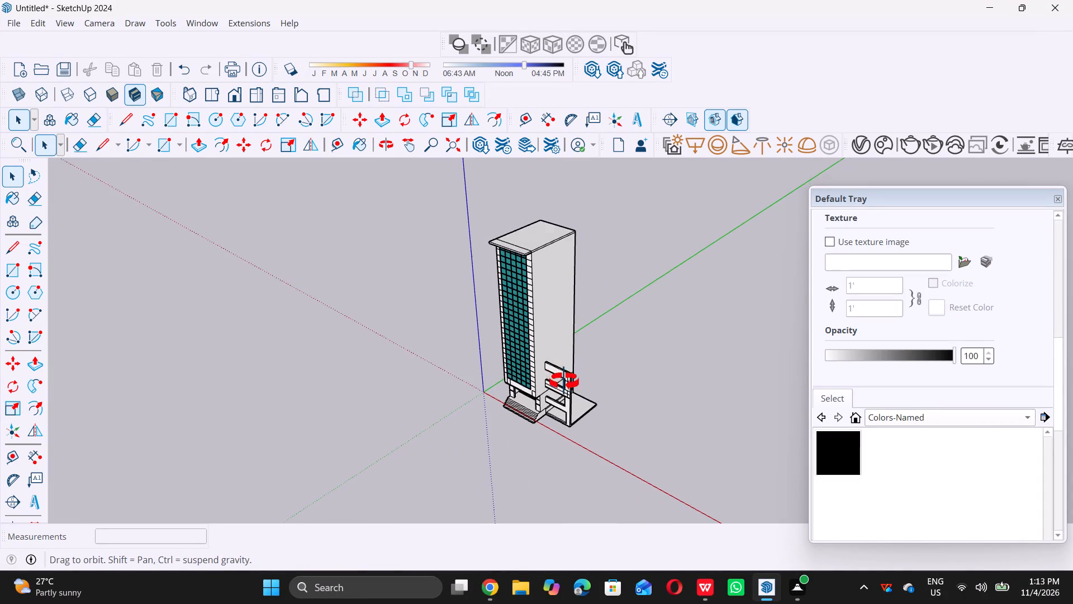
pyautogui.moveTo(564, 381); pyautogui.dragTo(569, 390, button='middle')
pyautogui.middleClick(569, 390)
pyautogui.scroll(15, 567, 379)
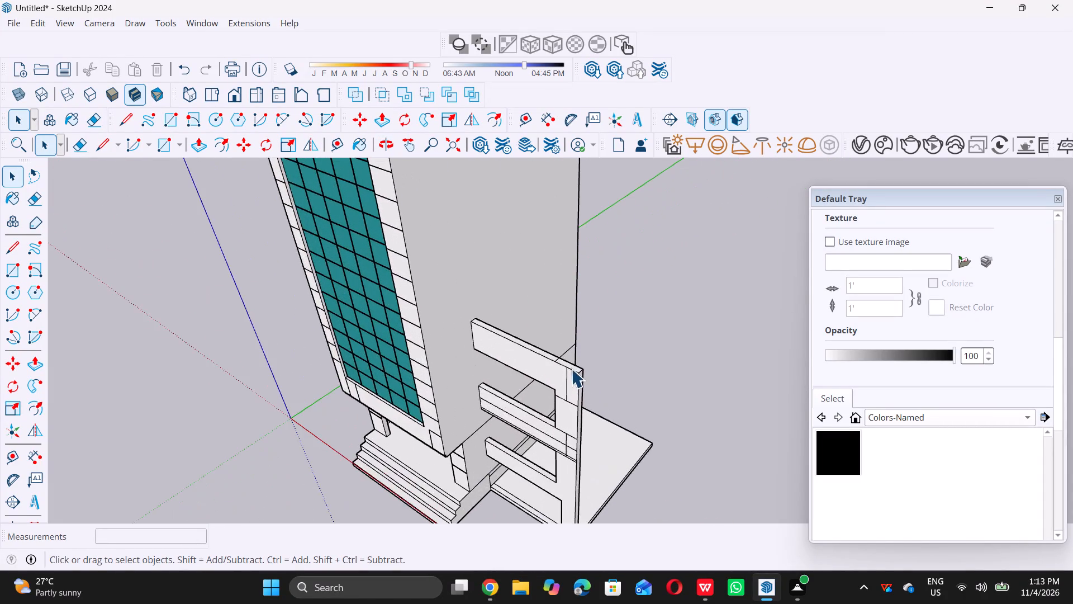
pyautogui.scroll(15, 571, 368)
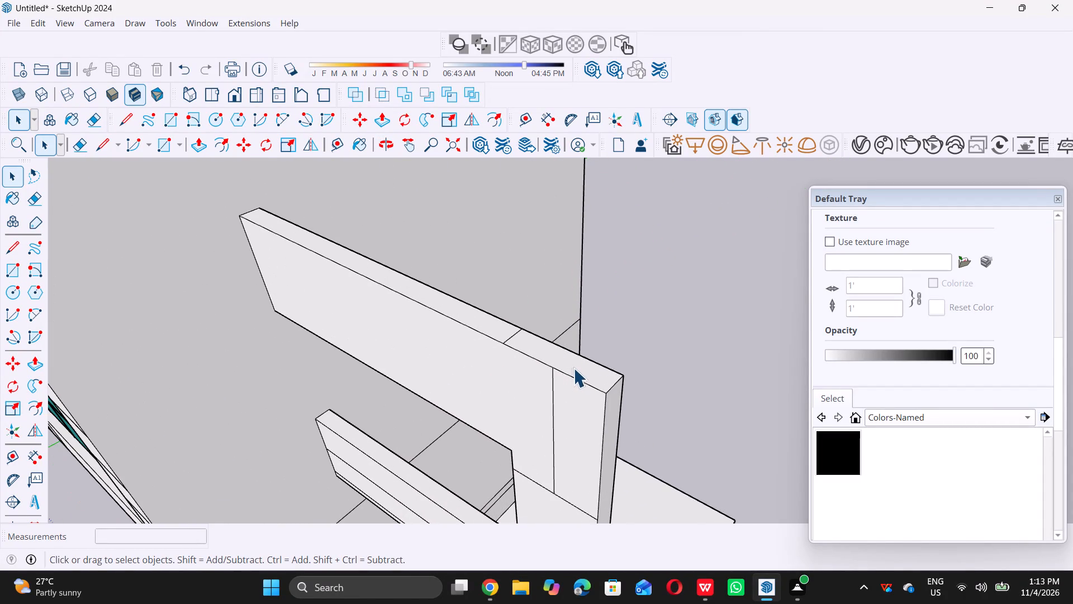
pyautogui.click(574, 367)
pyautogui.press('p')
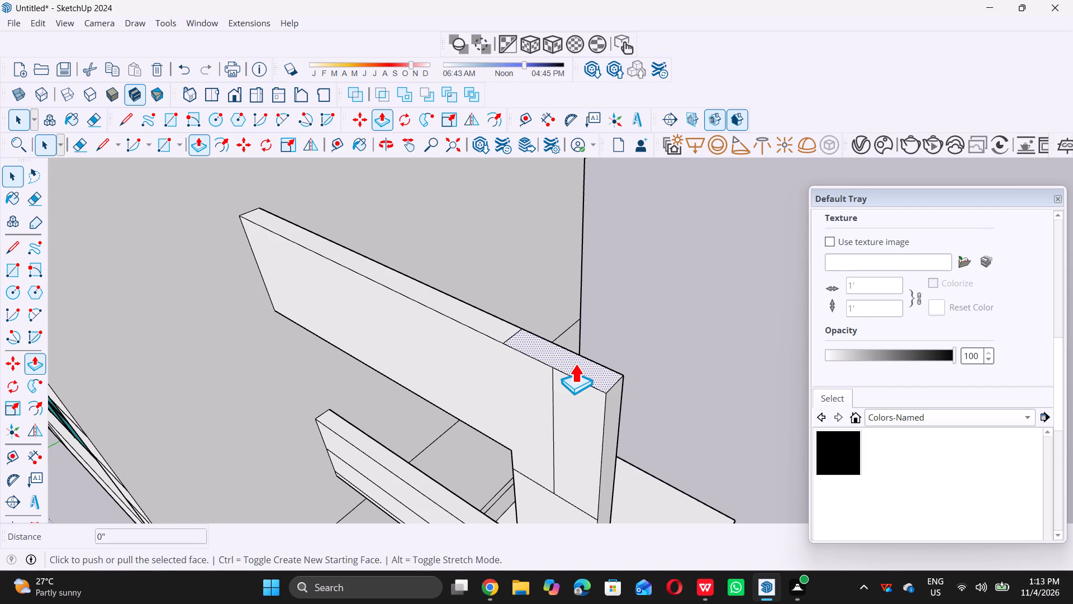
pyautogui.click(581, 364)
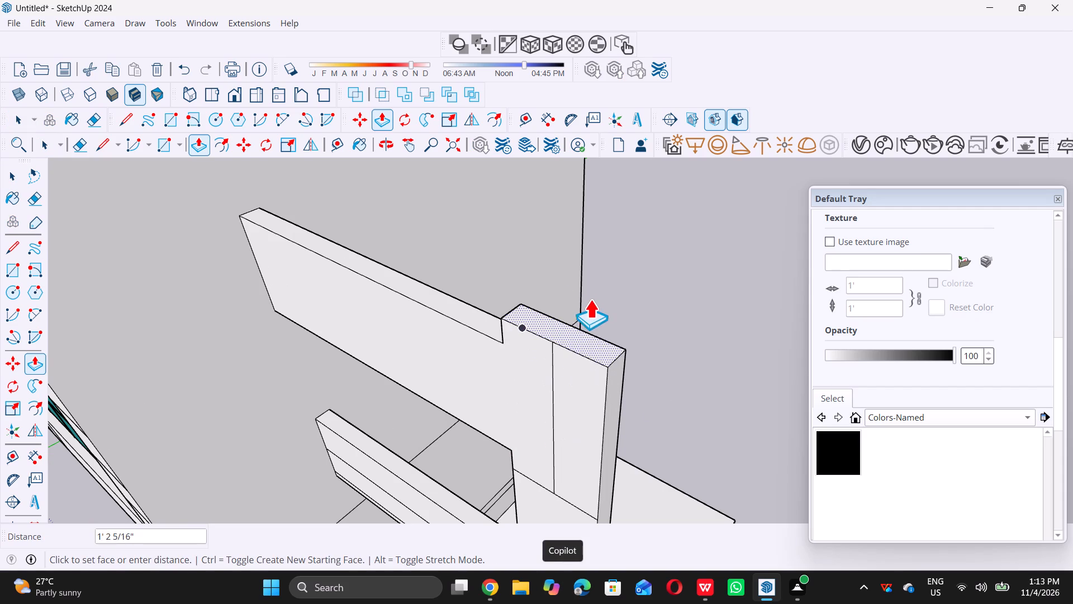
pyautogui.write('10')
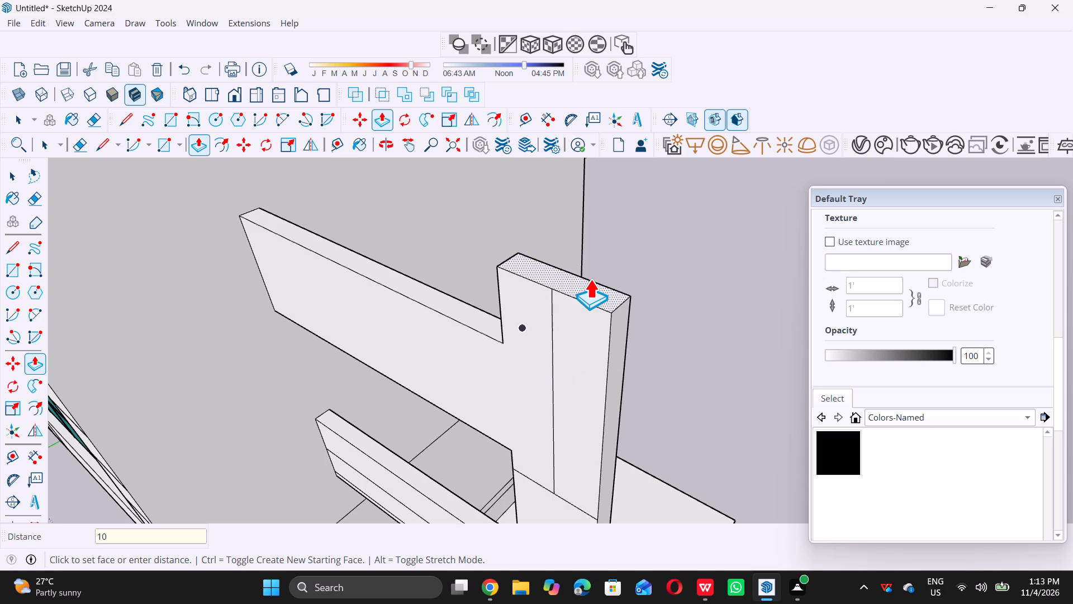
pyautogui.press("'")
pyautogui.press('Return')
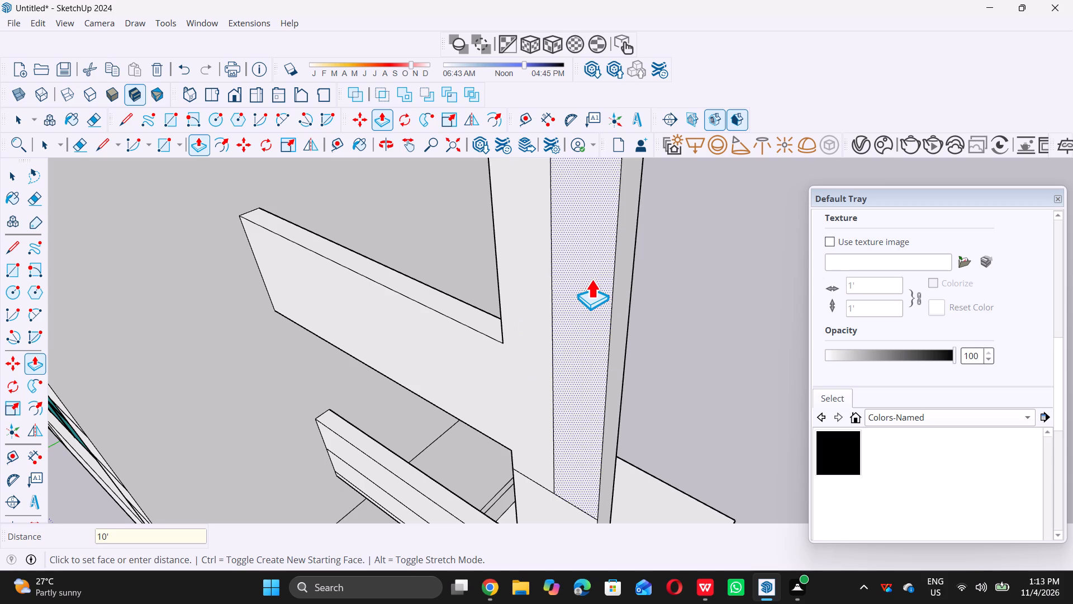
pyautogui.press('space')
# Place a guide line 4' below the top edge on the raised post's inner narrow face, facing the tower.
pyautogui.scroll(-18, 688, 359)
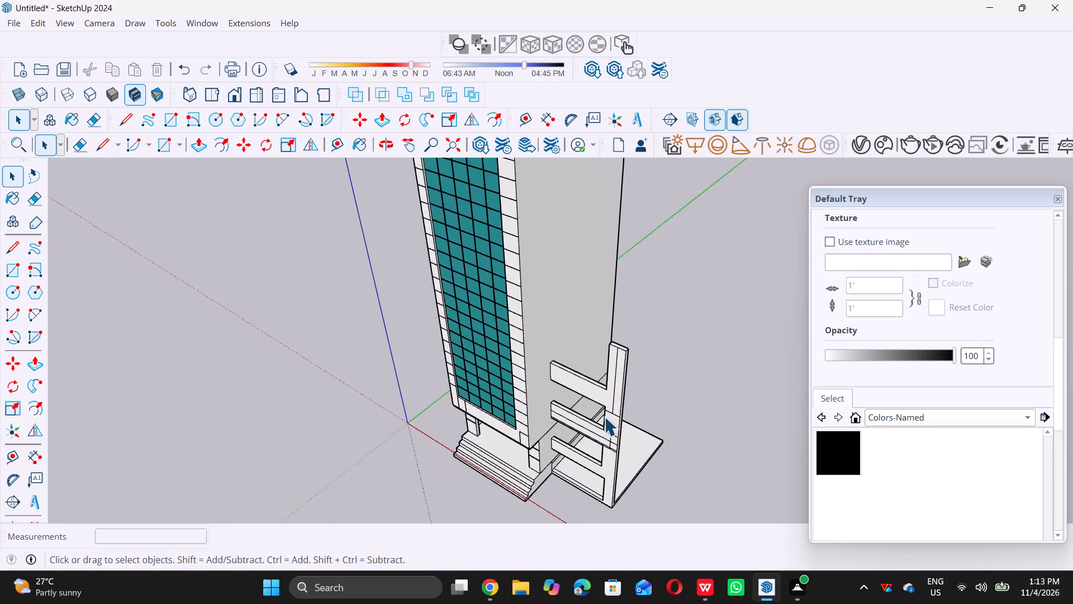
pyautogui.scroll(-7, 604, 417)
pyautogui.moveTo(584, 435); pyautogui.dragTo(690, 374, button='middle')
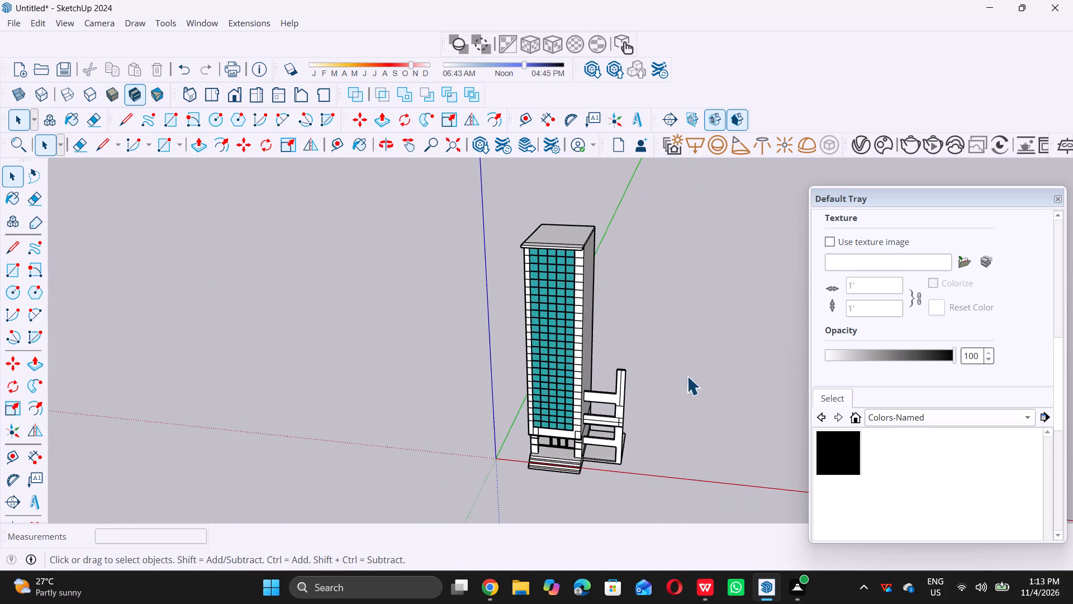
pyautogui.scroll(12, 635, 406)
pyautogui.scroll(-7, 591, 443)
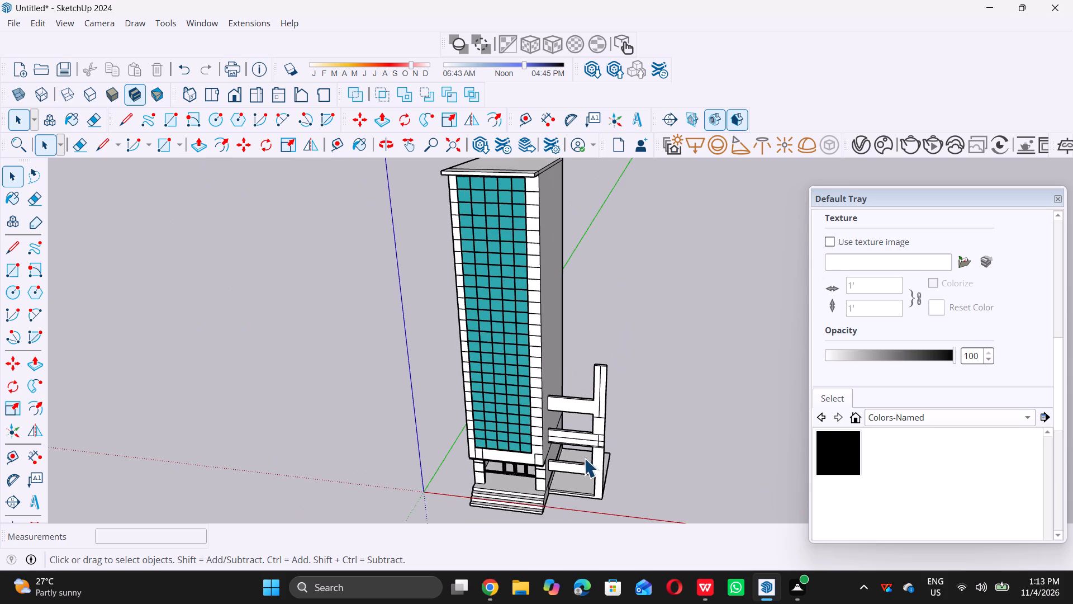
pyautogui.scroll(-6, 601, 422)
pyautogui.moveTo(566, 428); pyautogui.dragTo(657, 398, button='middle')
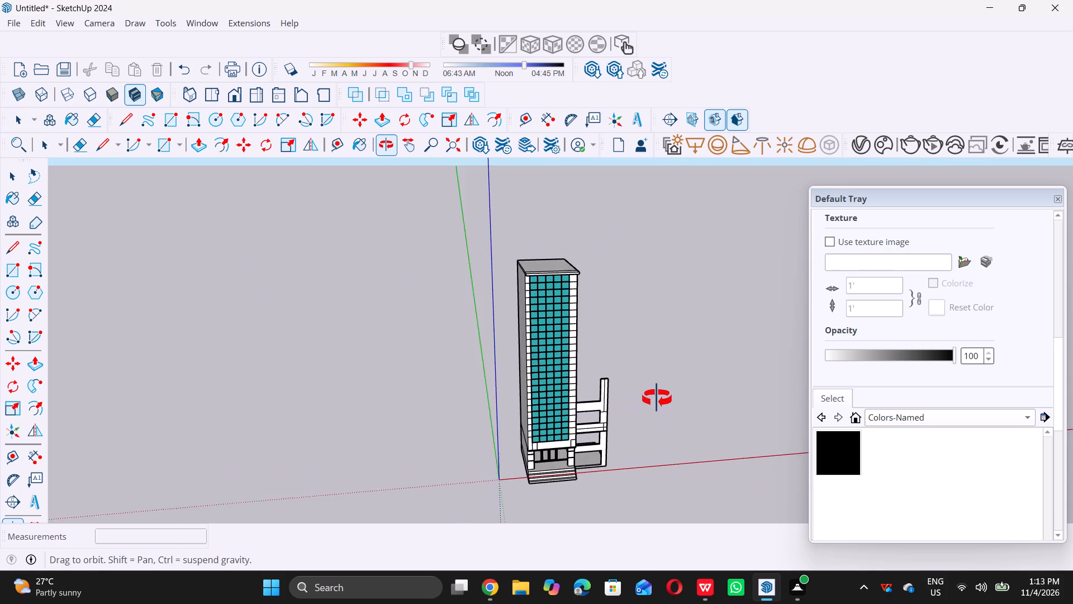
pyautogui.moveTo(657, 398); pyautogui.dragTo(657, 398, button='middle')
pyautogui.moveTo(581, 416); pyautogui.dragTo(630, 416, button='middle')
pyautogui.middleClick(633, 414)
pyautogui.scroll(19, 587, 369)
pyautogui.scroll(2, 587, 383)
pyautogui.moveTo(577, 419); pyautogui.dragTo(606, 410, button='middle')
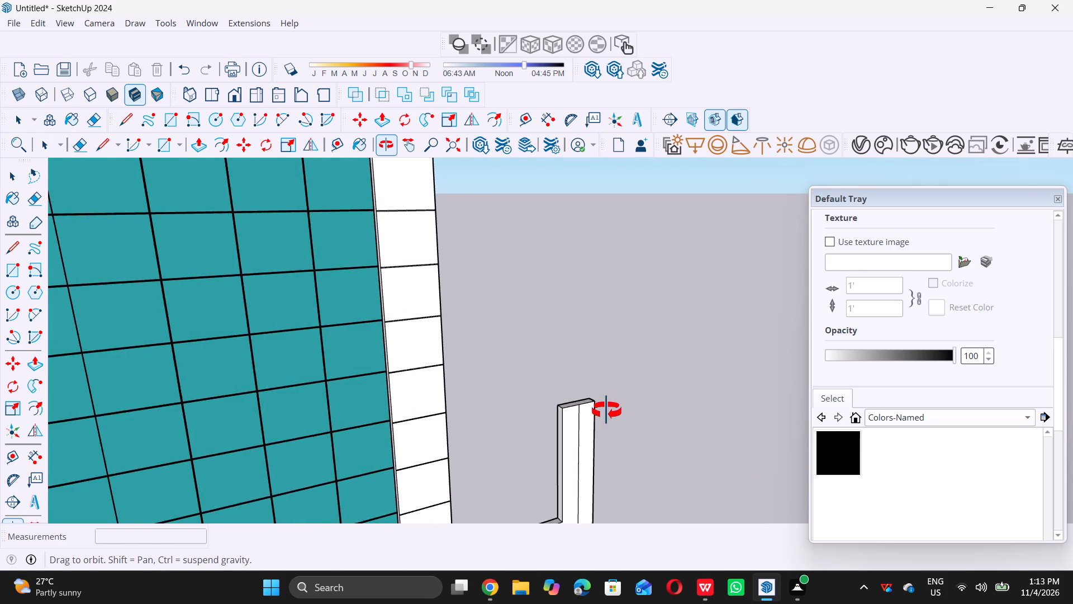
pyautogui.moveTo(606, 410); pyautogui.dragTo(607, 408, button='middle')
pyautogui.scroll(12, 567, 424)
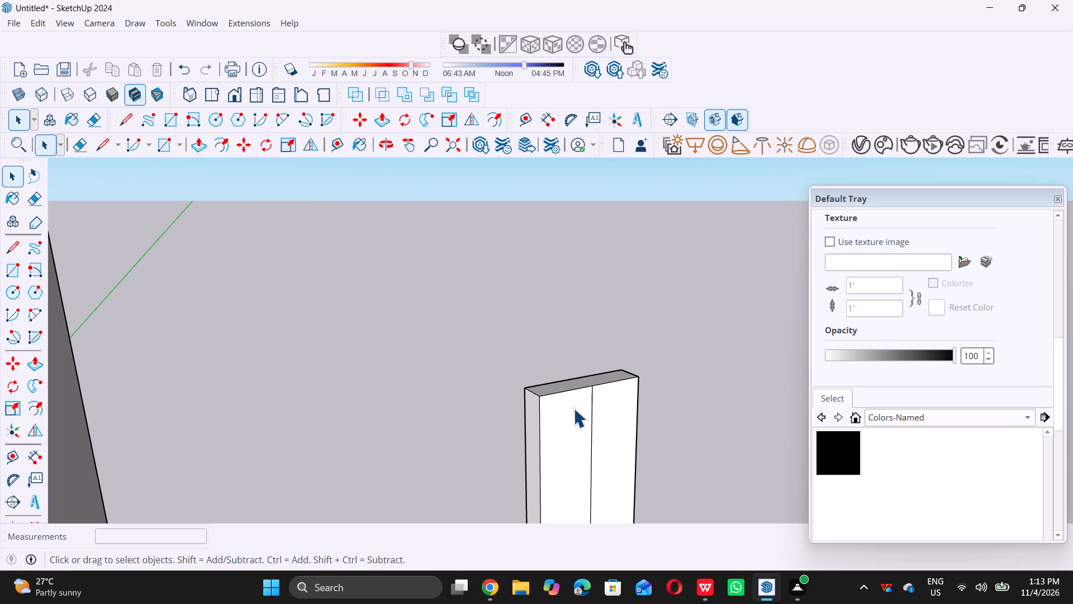
pyautogui.press('t')
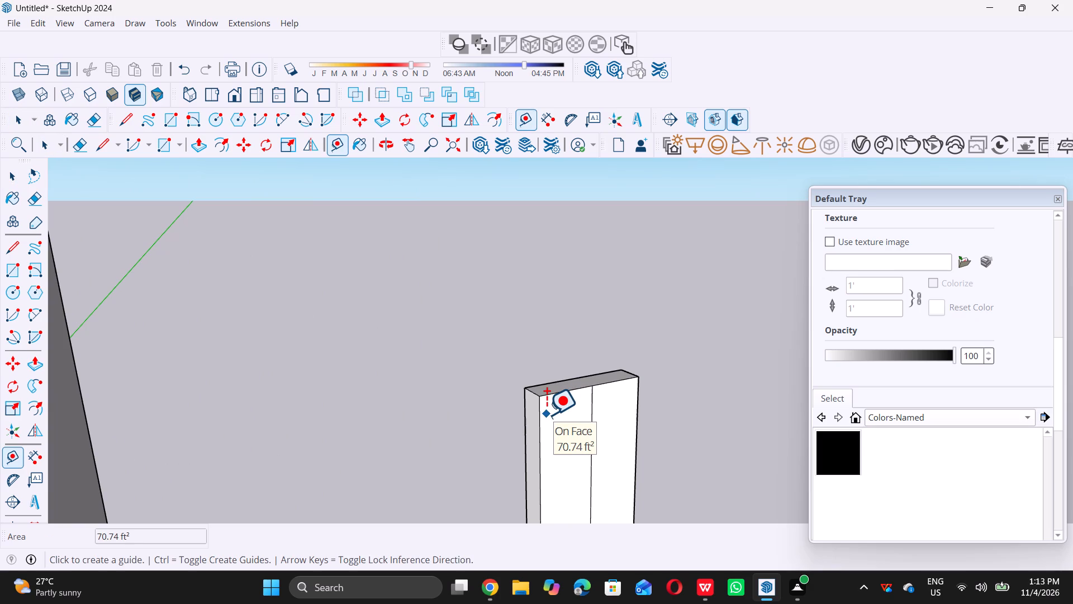
pyautogui.scroll(9, 547, 414)
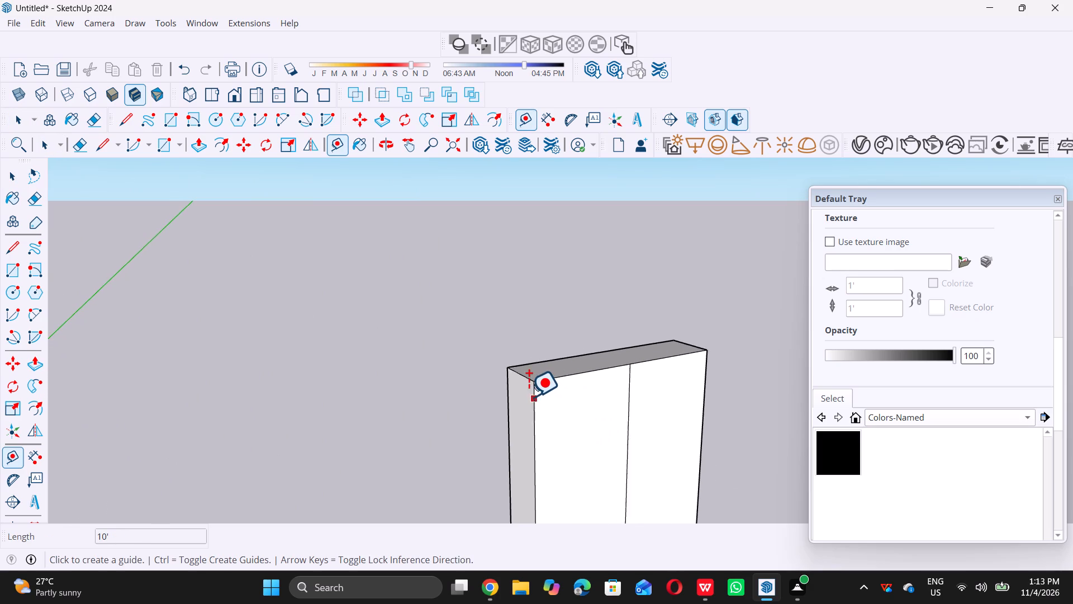
pyautogui.scroll(2, 529, 397)
pyautogui.click(519, 363)
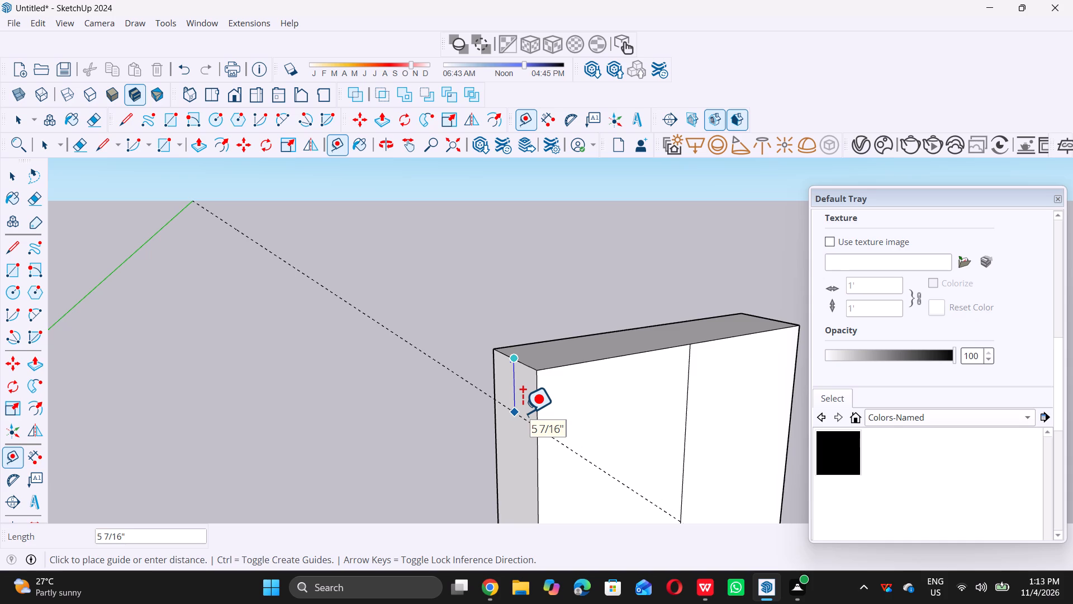
pyautogui.press('4')
pyautogui.press("'")
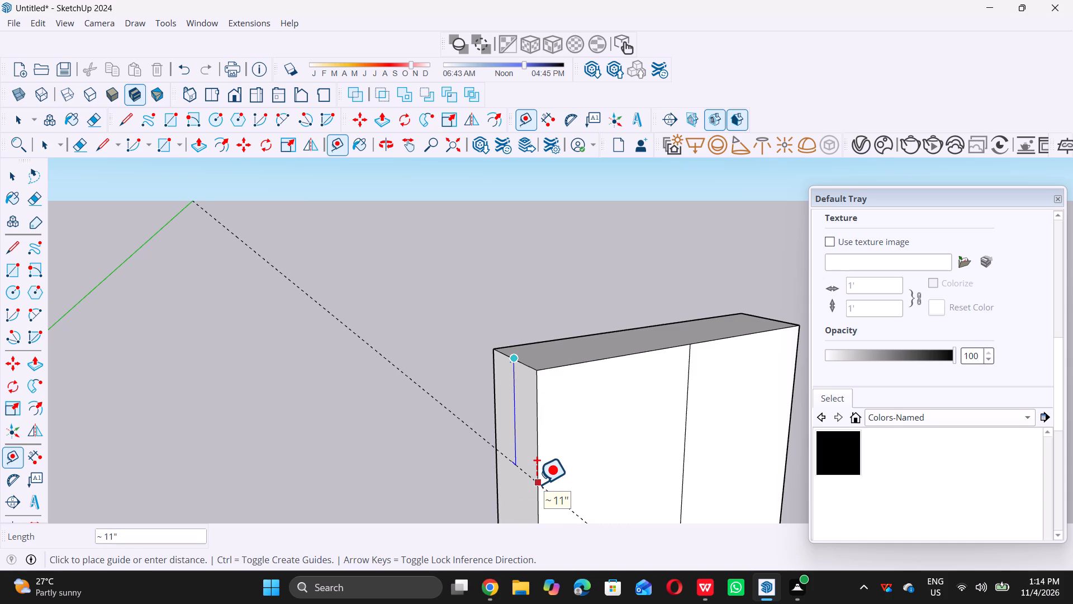
pyautogui.write("4'")
pyautogui.press('Return')
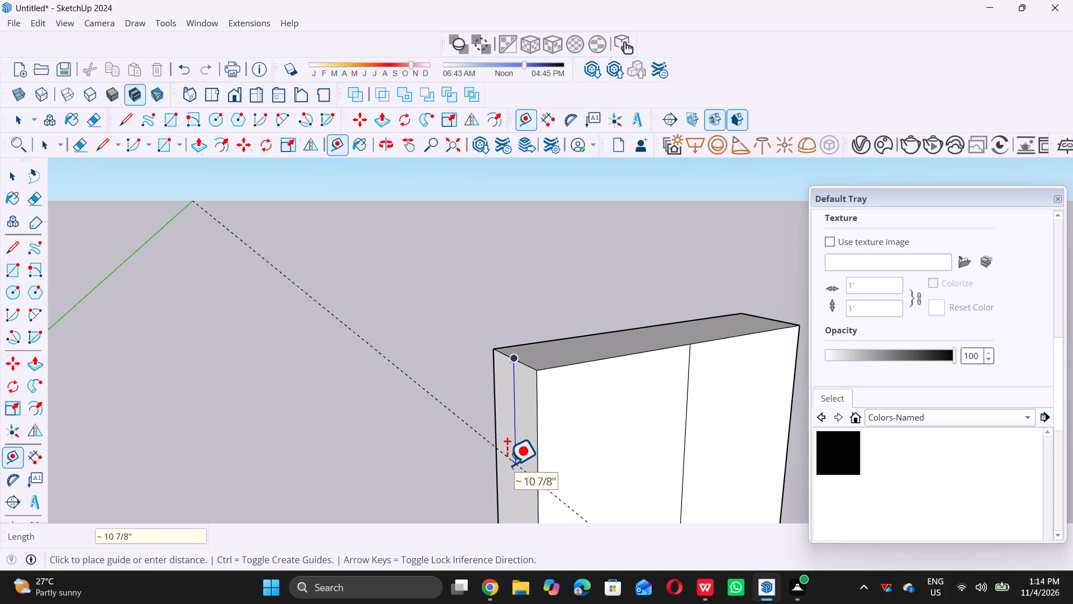
pyautogui.write("4'")
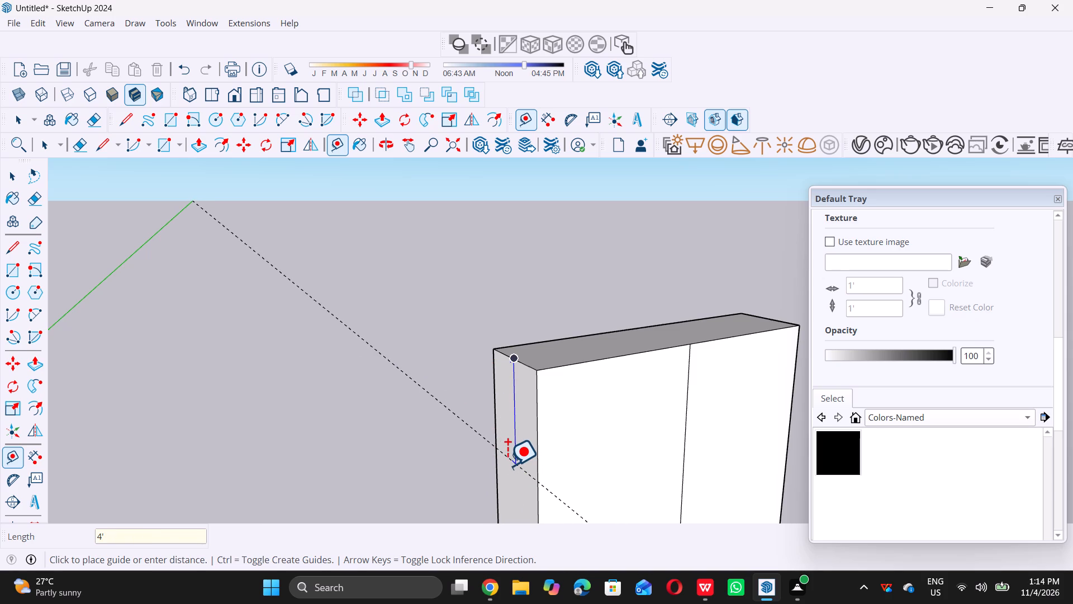
pyautogui.press('Return')
pyautogui.press('space')
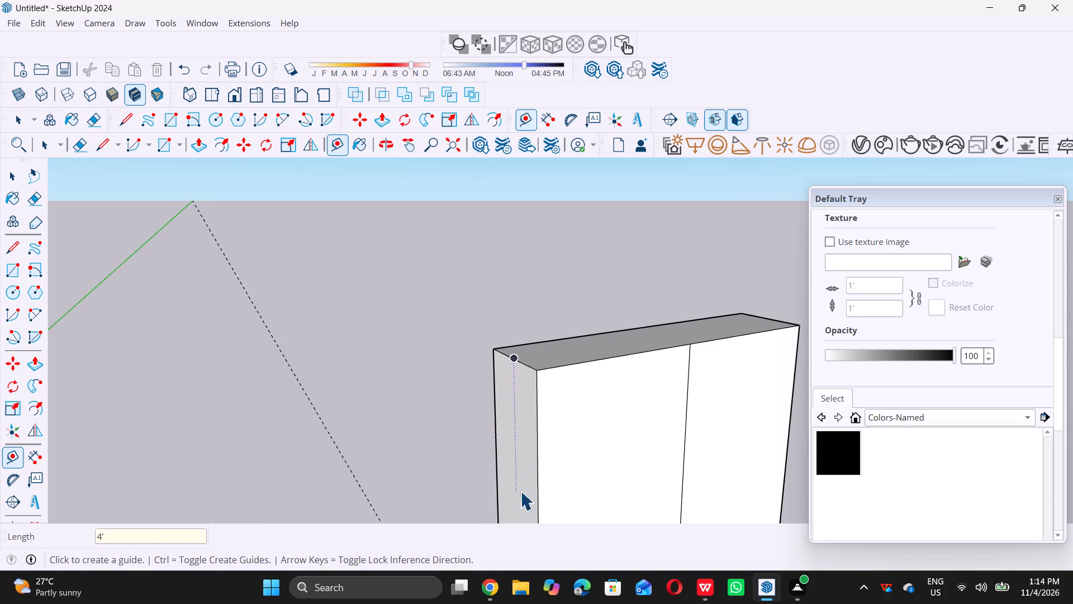
# Draw a 4' by 9" rectangle on the post's inner narrow face, from its top corner down to the guide.
pyautogui.scroll(-20, 522, 493)
pyautogui.scroll(-3, 522, 493)
pyautogui.scroll(2, 564, 403)
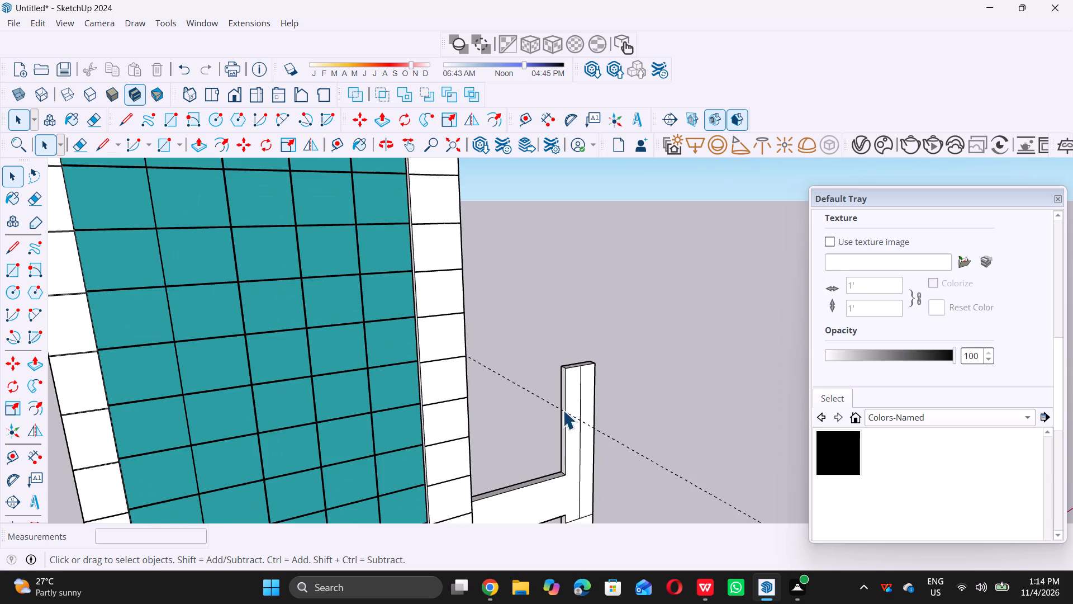
pyautogui.scroll(8, 563, 410)
pyautogui.press('r')
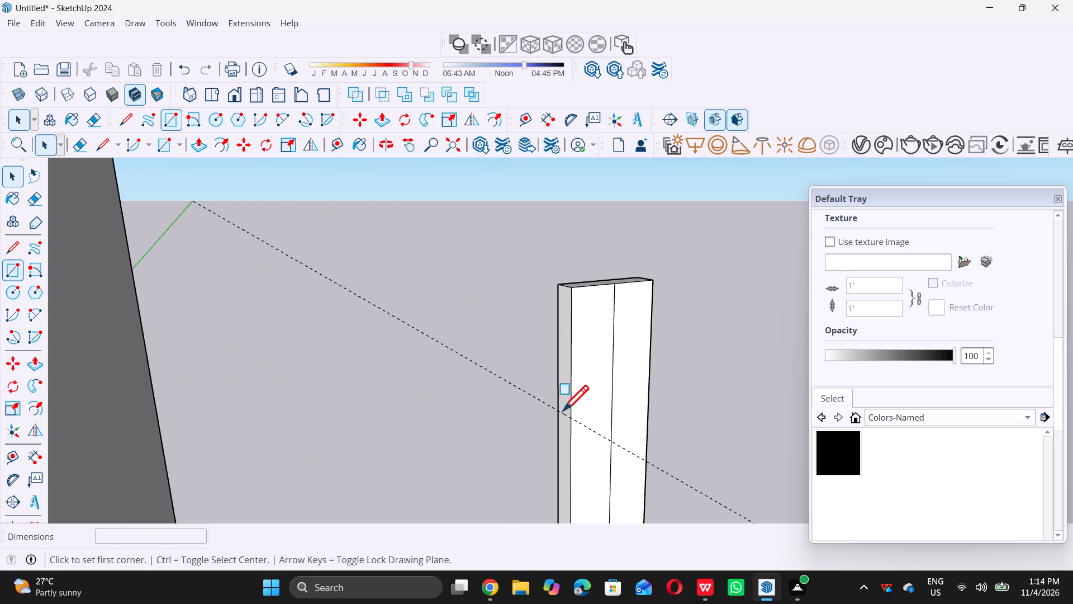
pyautogui.click(560, 291)
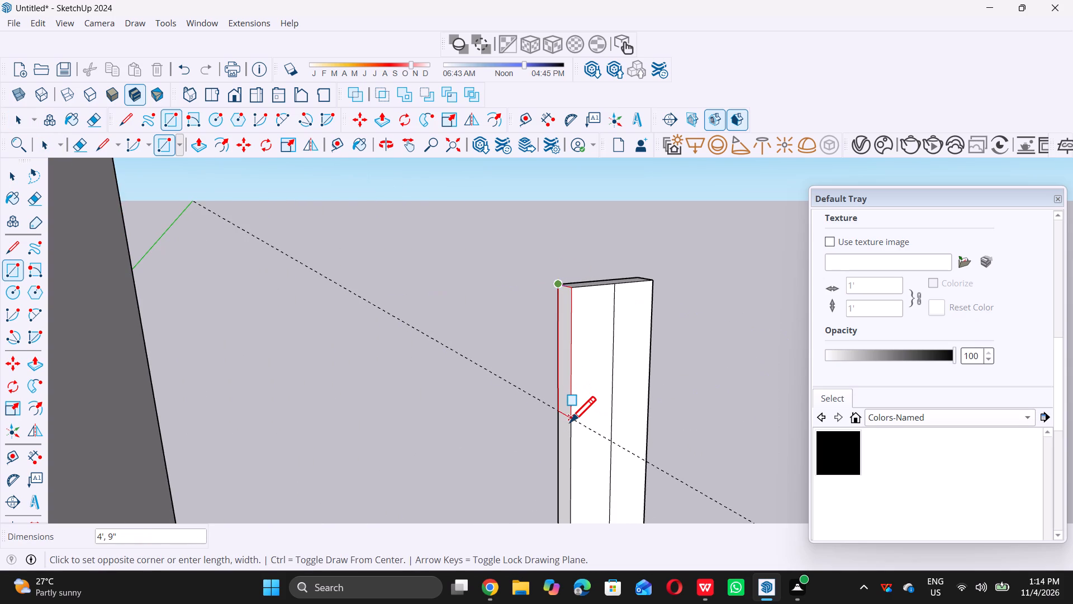
pyautogui.tripleClick(570, 422)
pyautogui.doubleClick(571, 422)
pyautogui.scroll(-6, 571, 422)
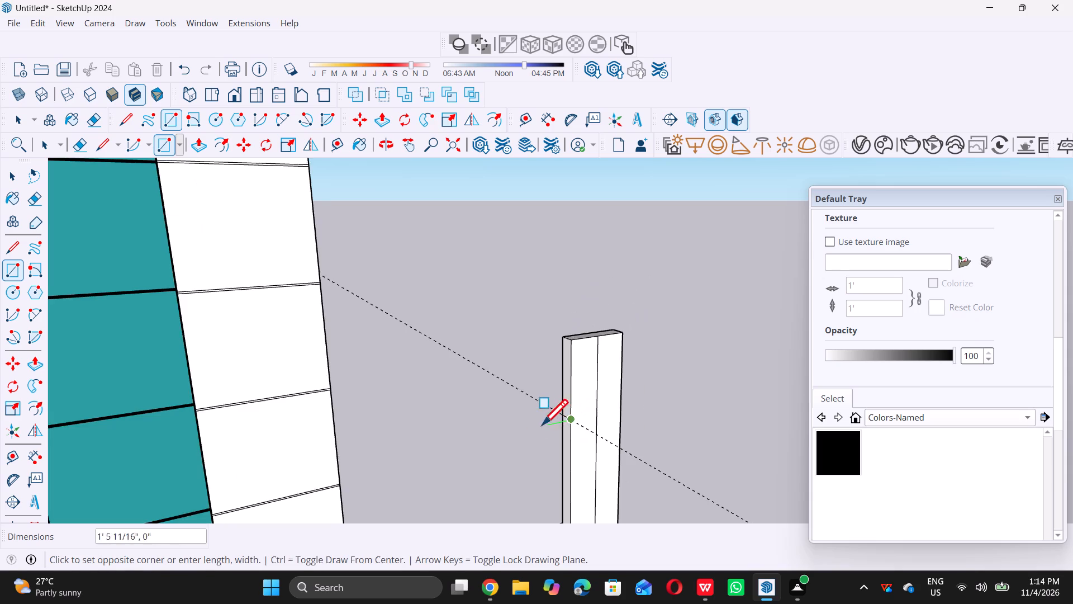
pyautogui.moveTo(542, 425); pyautogui.dragTo(611, 409, button='middle')
pyautogui.middleClick(611, 409)
pyautogui.scroll(6, 537, 436)
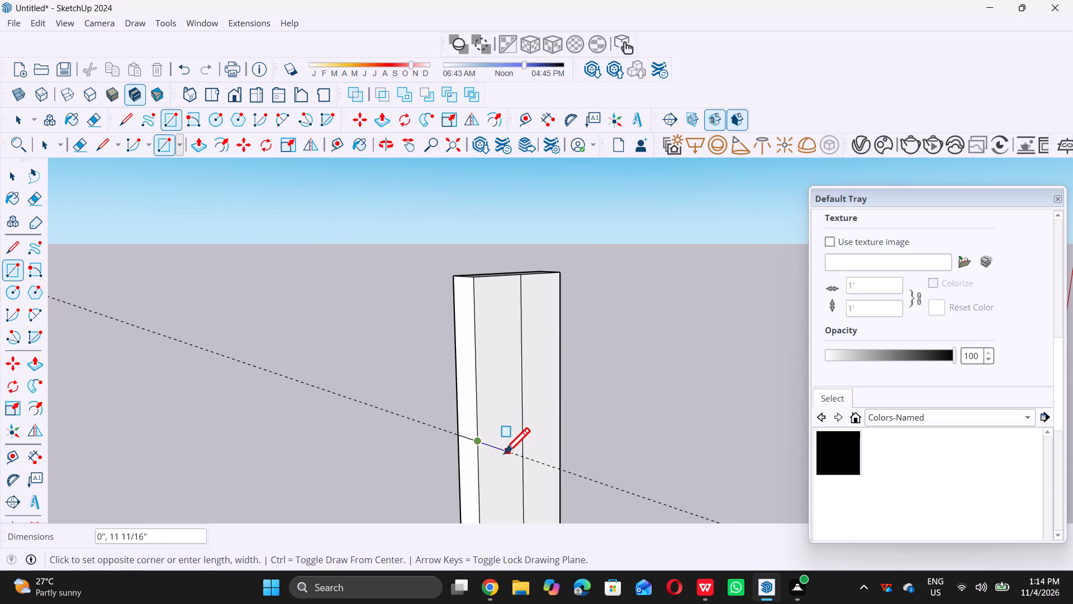
pyautogui.press('space')
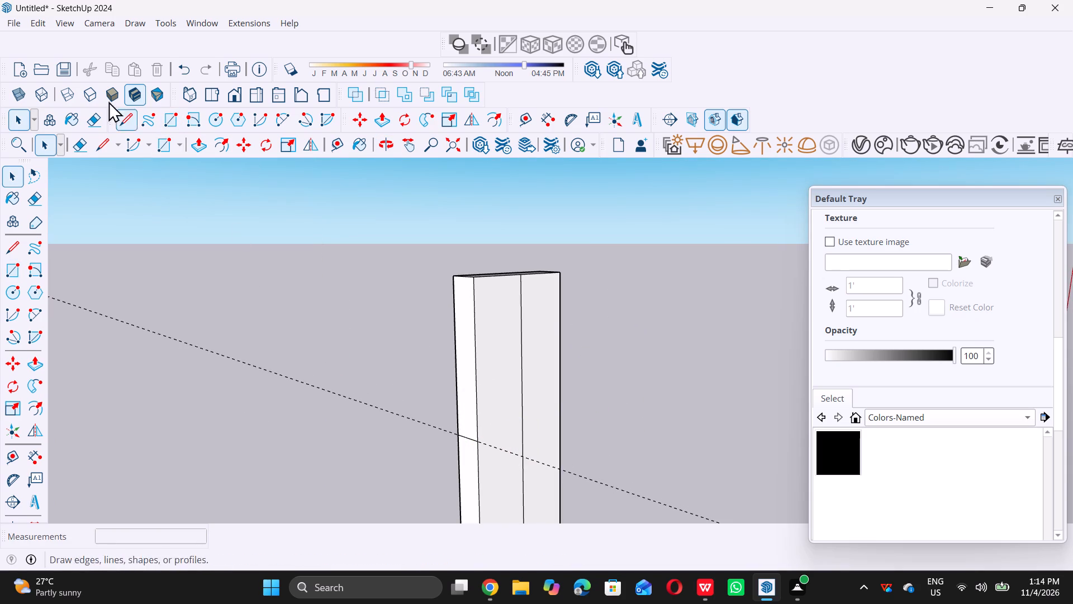
# Delete all guides from the model.
pyautogui.doubleClick(35, 23)
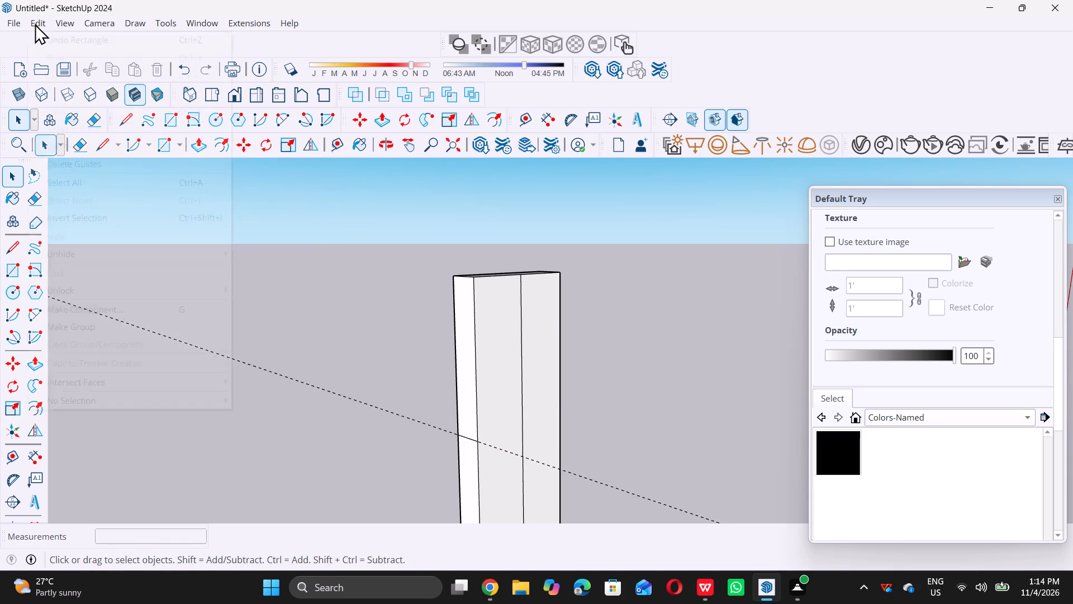
pyautogui.click(35, 23)
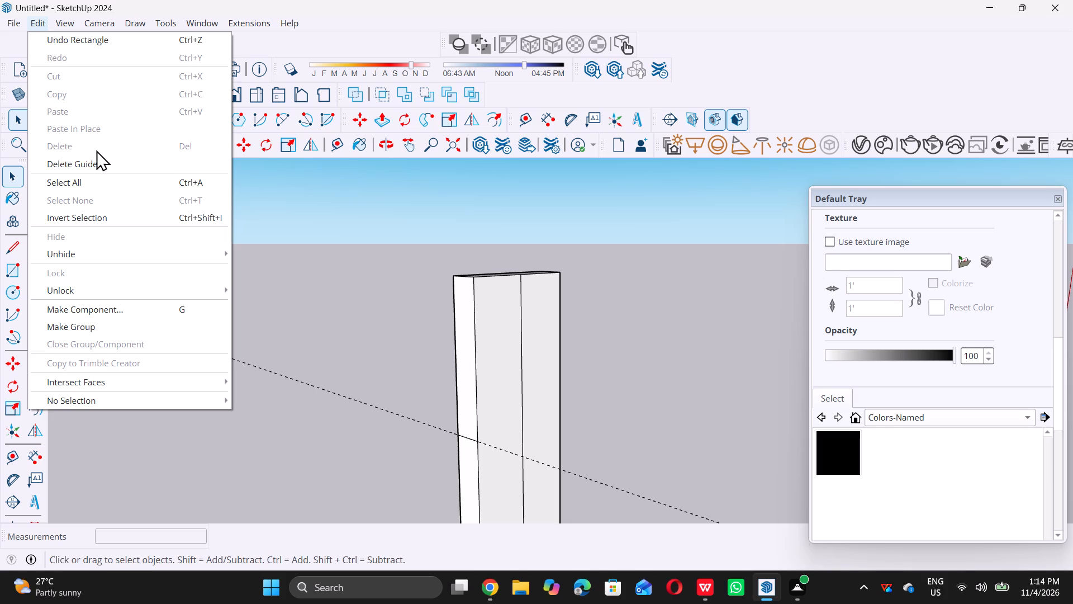
pyautogui.click(103, 164)
# Extrude the 4' by 9" rectangle on the raised post's inner face about 11' 11" toward the tower, up to its side edge.
pyautogui.scroll(-10, 502, 272)
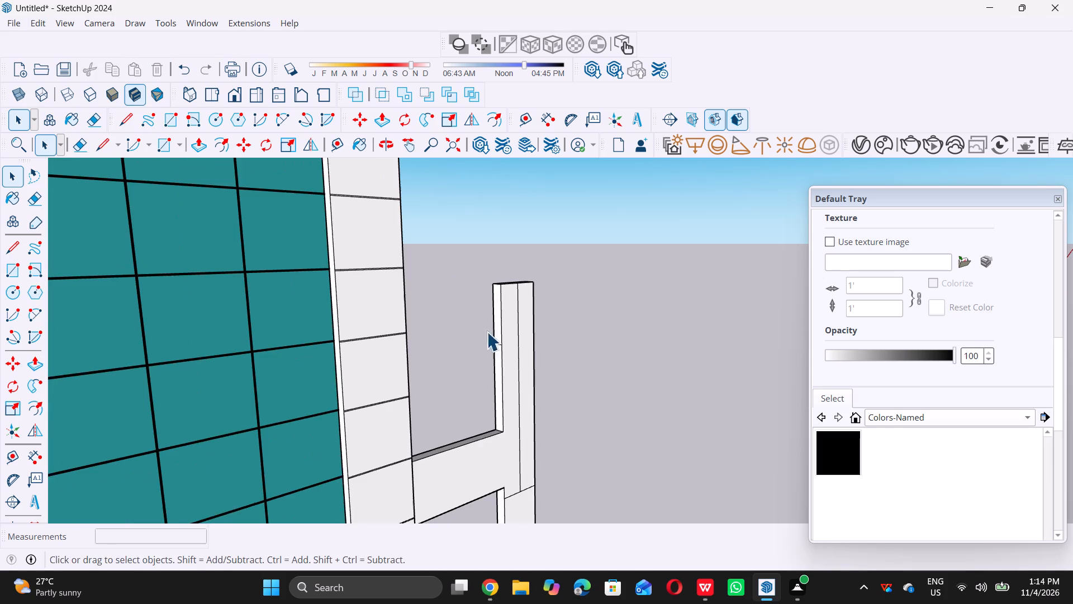
pyautogui.moveTo(469, 341); pyautogui.dragTo(477, 375, button='middle')
pyautogui.middleClick(477, 375)
pyautogui.scroll(6, 511, 262)
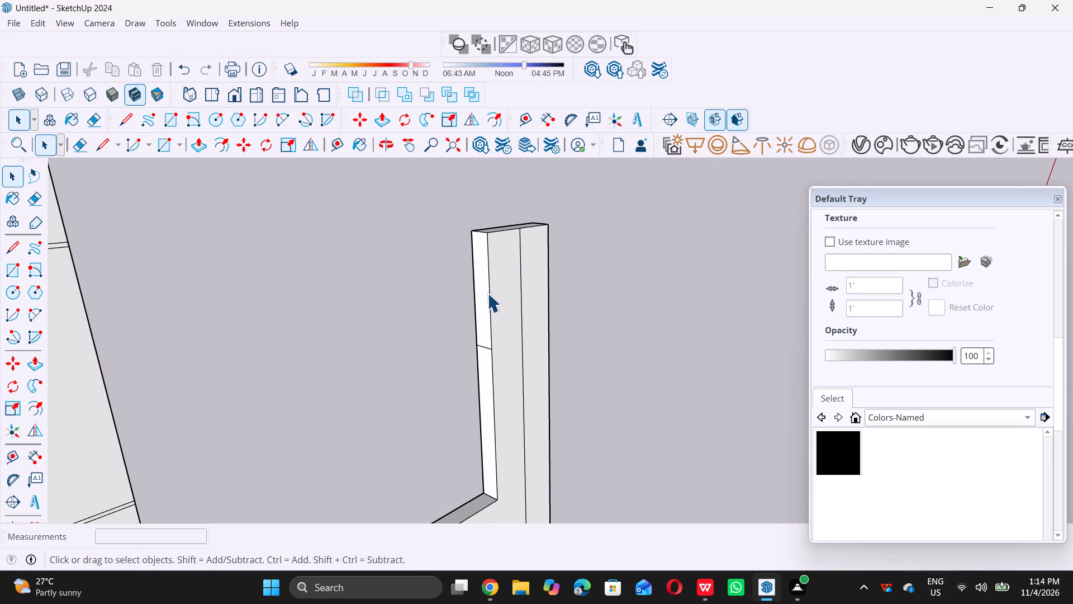
pyautogui.scroll(9, 491, 294)
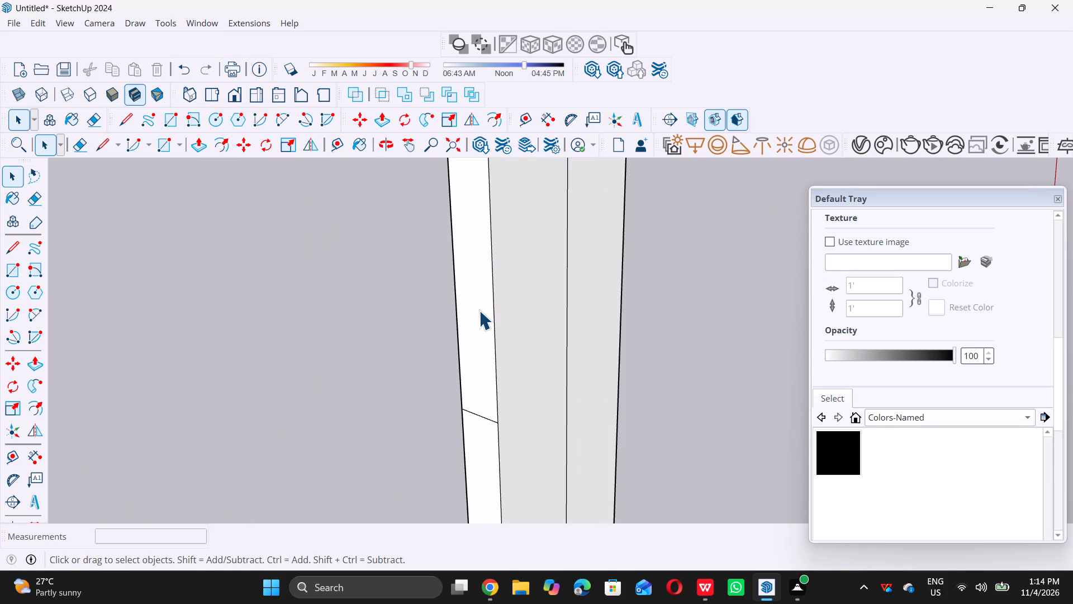
pyautogui.doubleClick(479, 310)
pyautogui.press('p')
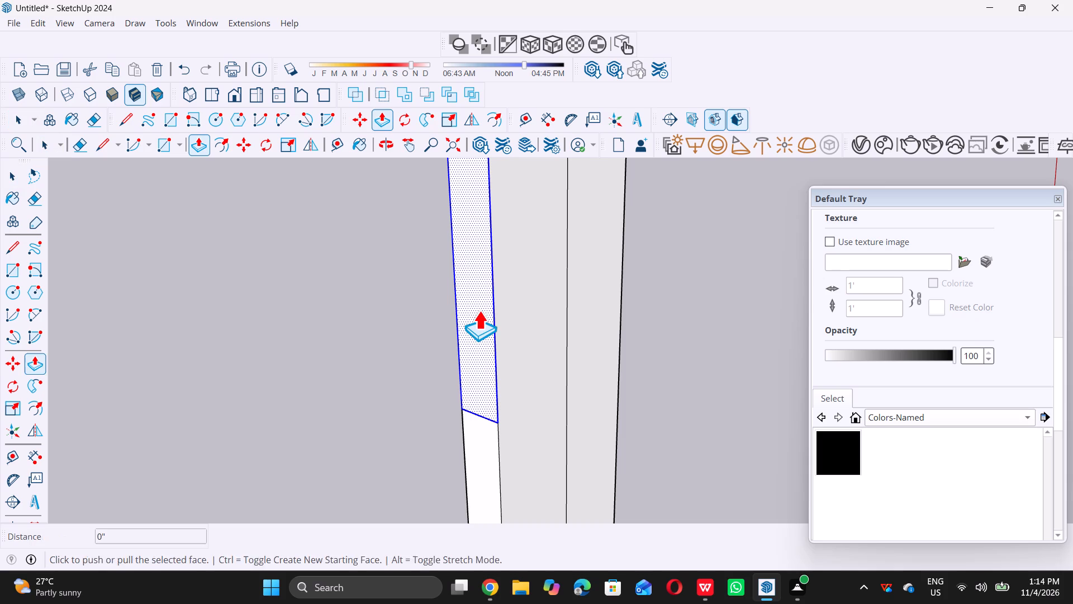
pyautogui.click(479, 310)
pyautogui.scroll(-17, 430, 336)
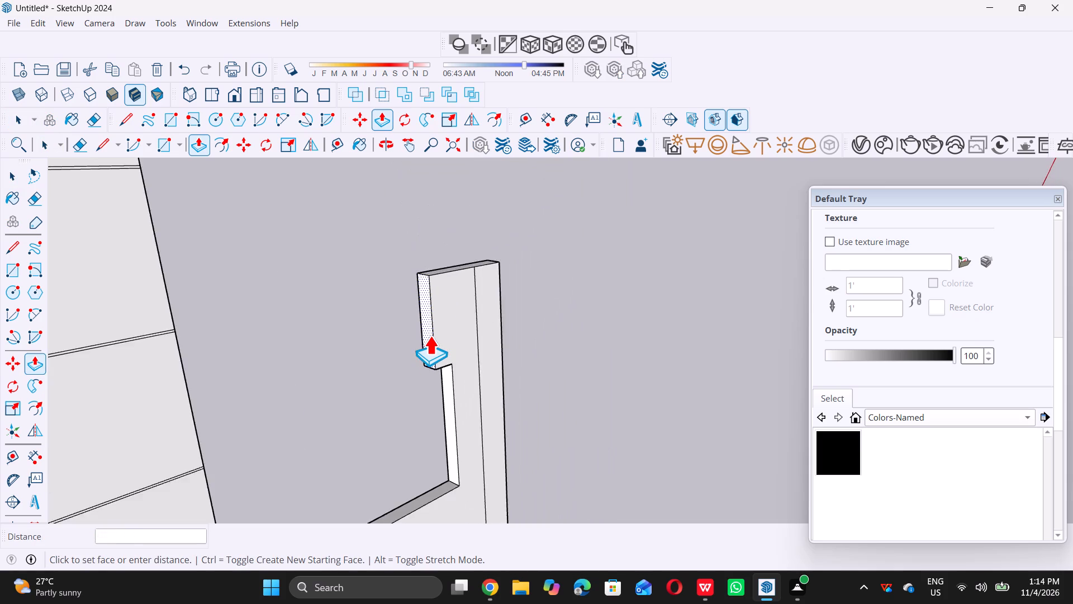
pyautogui.scroll(-1, 430, 336)
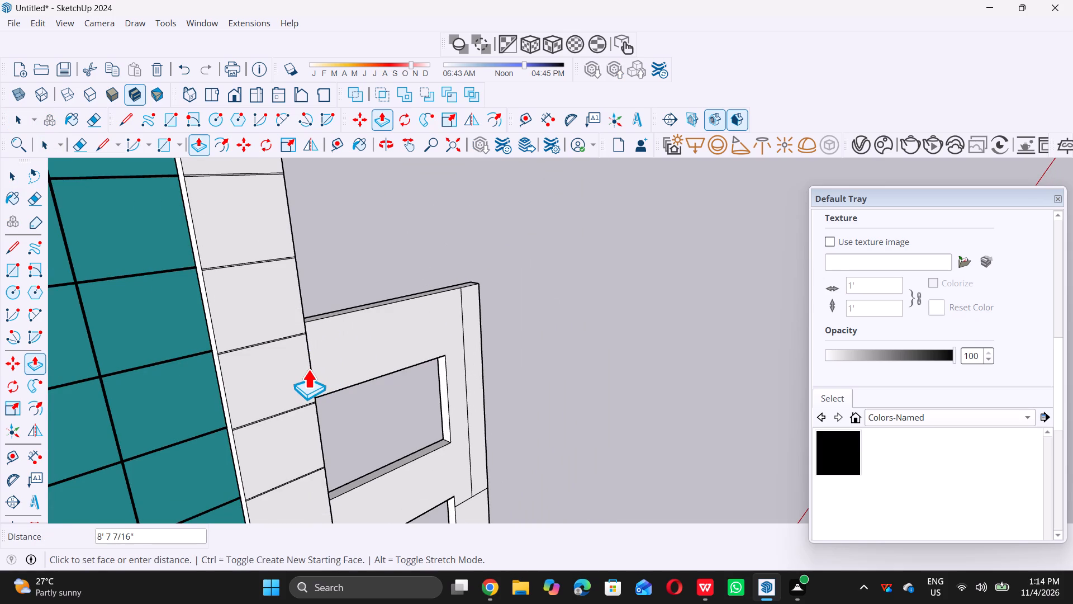
pyautogui.middleClick(294, 379)
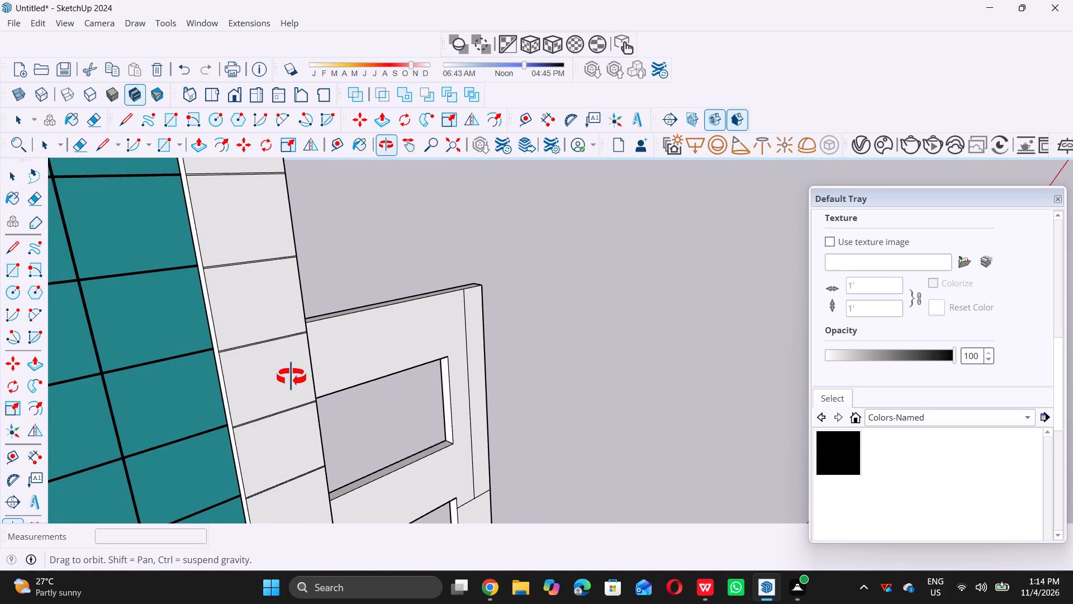
pyautogui.moveTo(290, 377); pyautogui.dragTo(288, 377, button='middle')
pyautogui.moveTo(288, 377); pyautogui.dragTo(225, 389, button='middle')
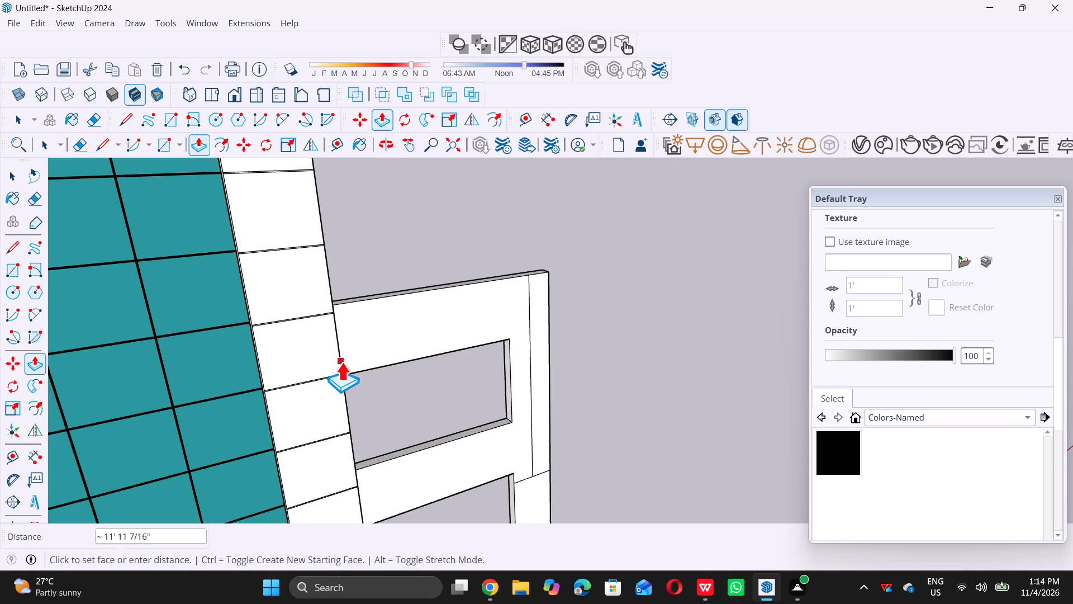
pyautogui.click(343, 362)
pyautogui.press('space')
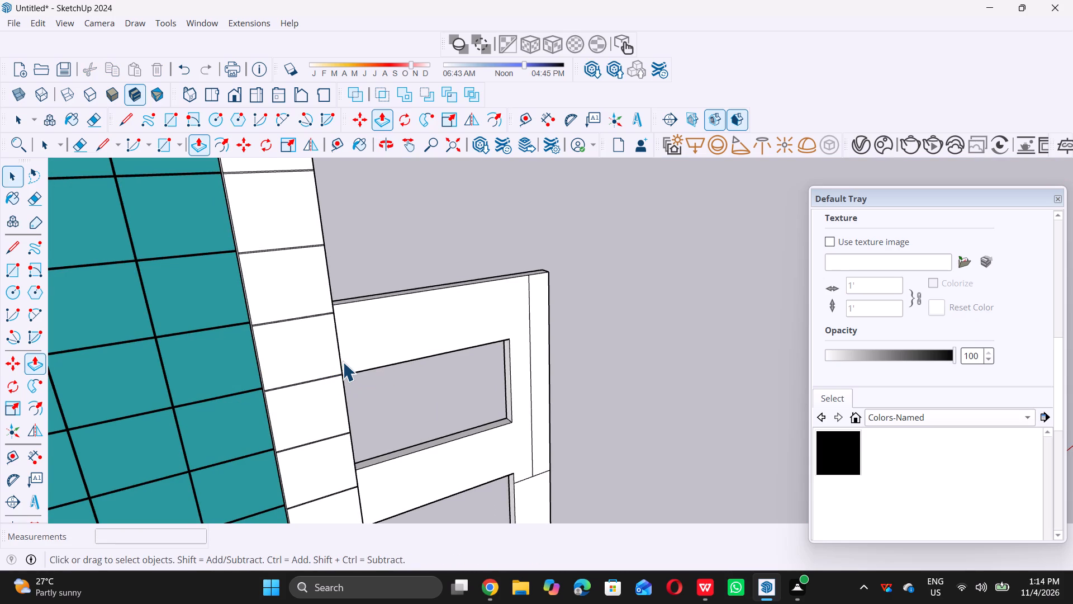
# Draw a horizontal line about 3' long across the post's front face, just below the underside of the new top beam.
pyautogui.scroll(-10, 343, 362)
pyautogui.scroll(-1, 408, 361)
pyautogui.moveTo(406, 360); pyautogui.dragTo(304, 325, button='middle')
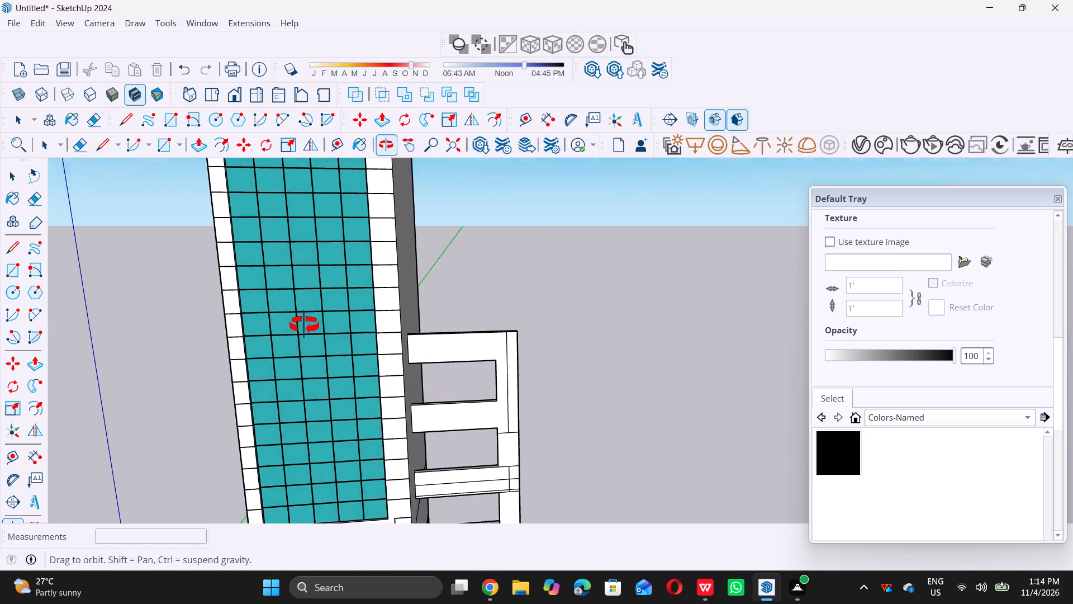
pyautogui.moveTo(304, 325); pyautogui.dragTo(303, 325, button='middle')
pyautogui.scroll(-5, 300, 331)
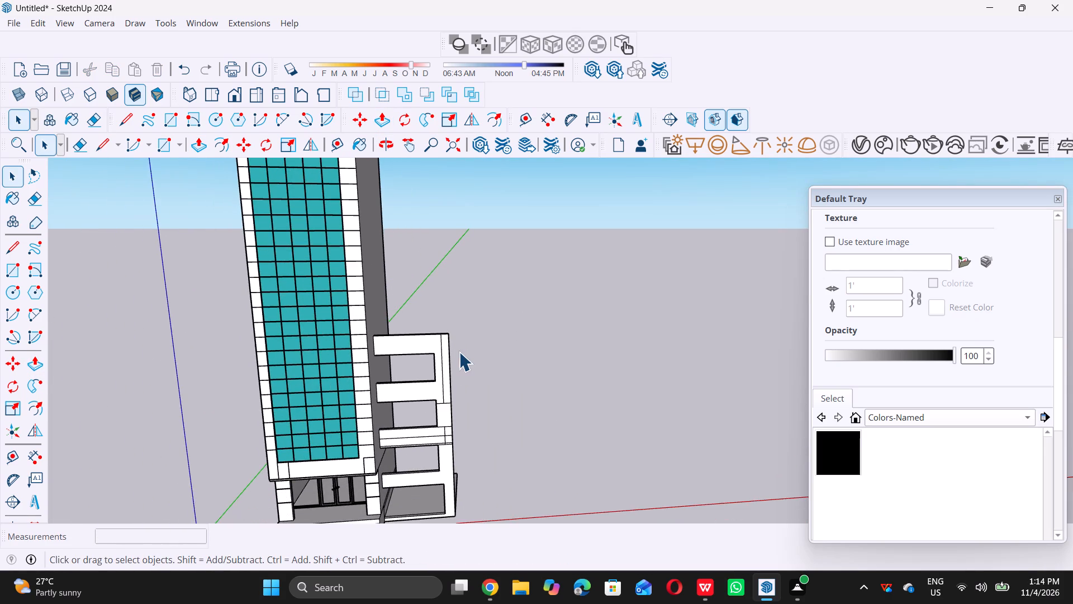
pyautogui.scroll(6, 459, 352)
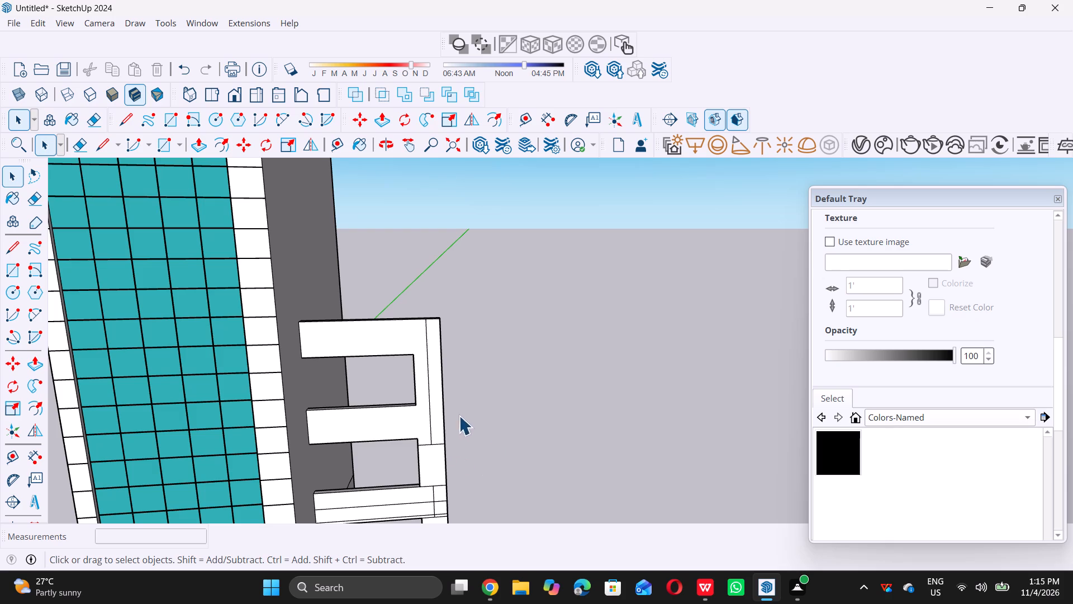
pyautogui.scroll(11, 422, 349)
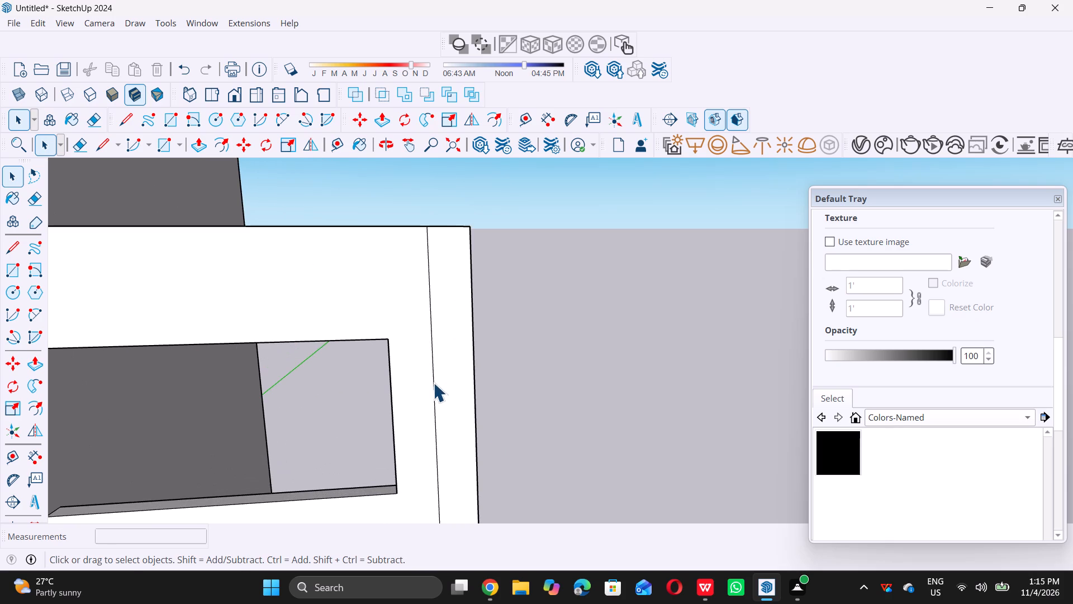
pyautogui.press('l')
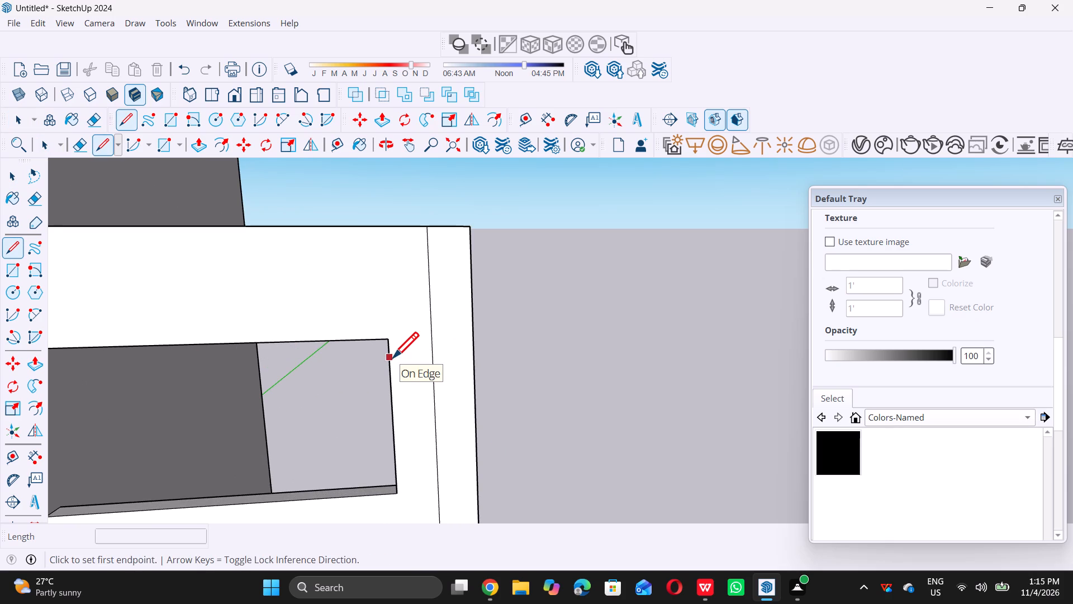
pyautogui.click(392, 361)
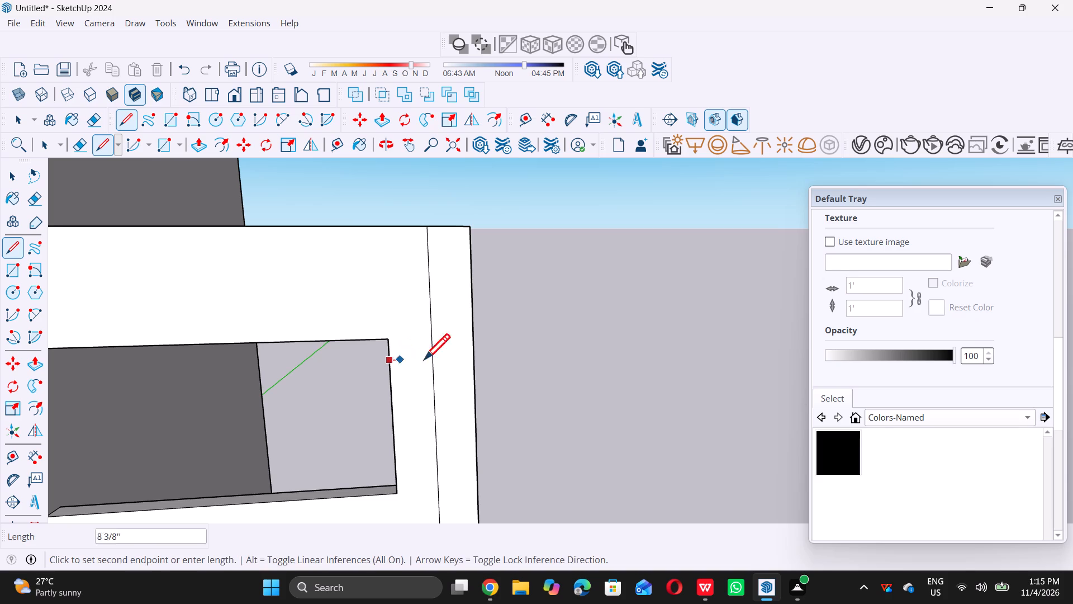
pyautogui.click(472, 357)
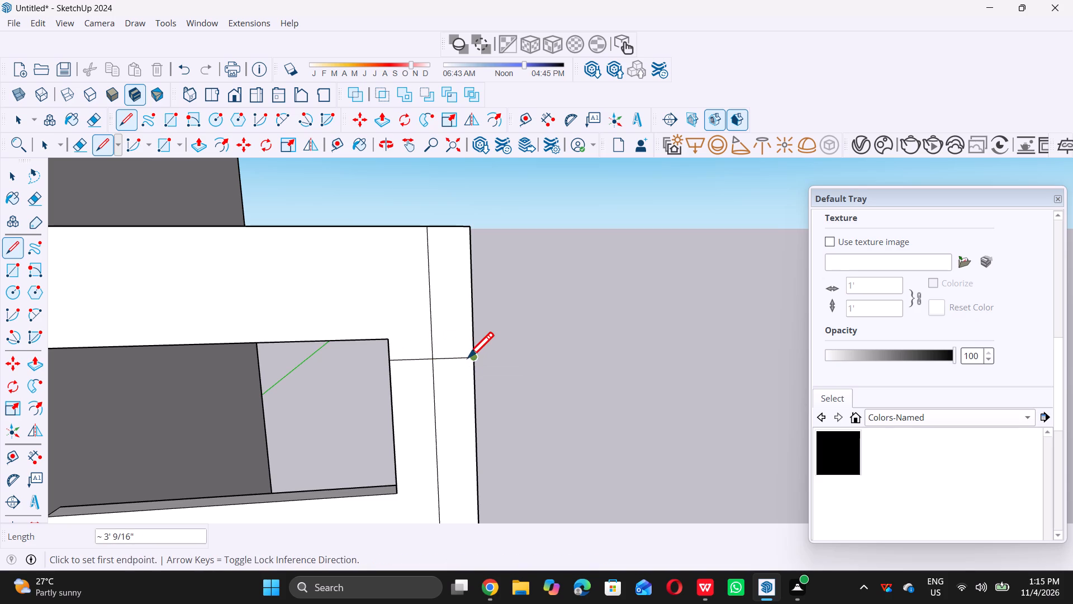
pyautogui.press('space')
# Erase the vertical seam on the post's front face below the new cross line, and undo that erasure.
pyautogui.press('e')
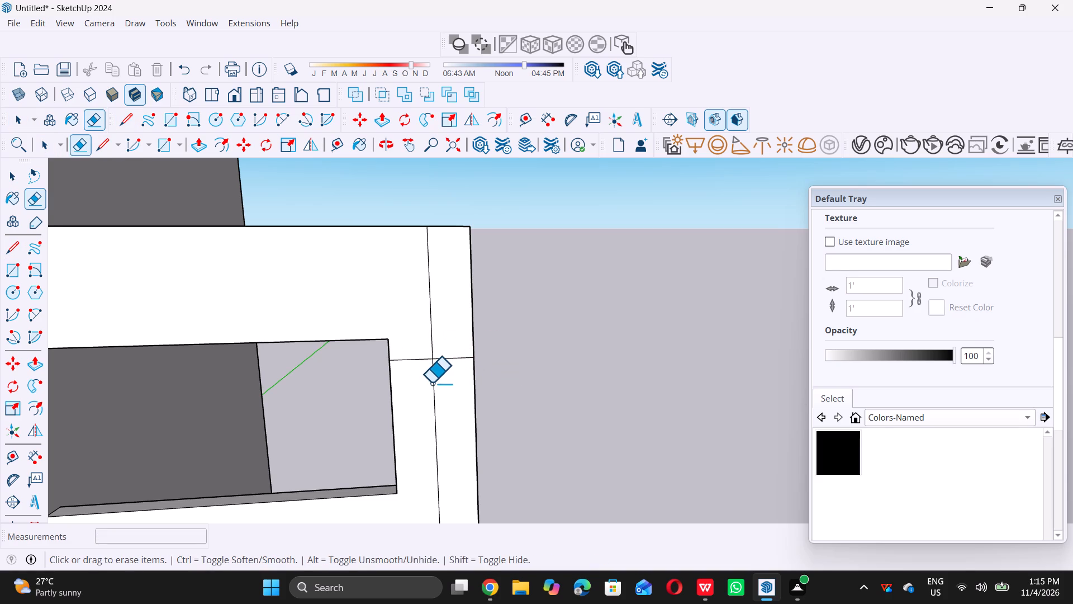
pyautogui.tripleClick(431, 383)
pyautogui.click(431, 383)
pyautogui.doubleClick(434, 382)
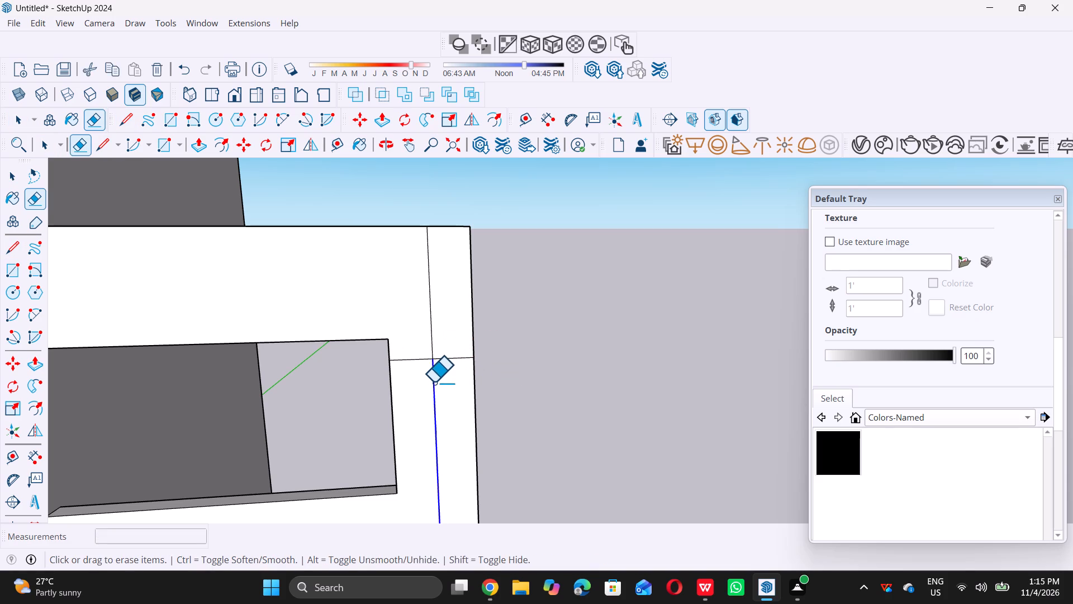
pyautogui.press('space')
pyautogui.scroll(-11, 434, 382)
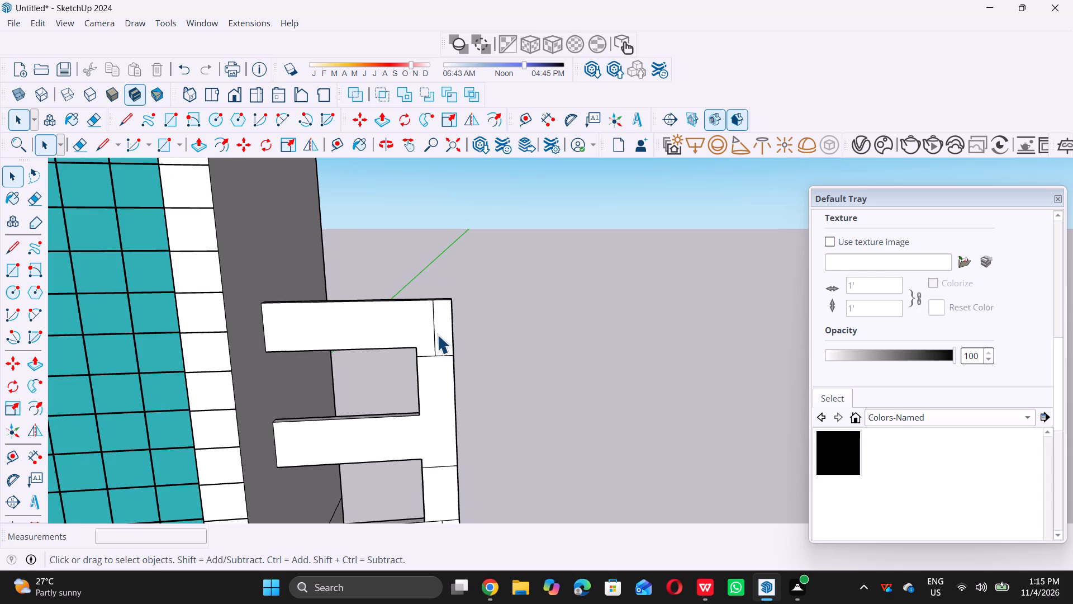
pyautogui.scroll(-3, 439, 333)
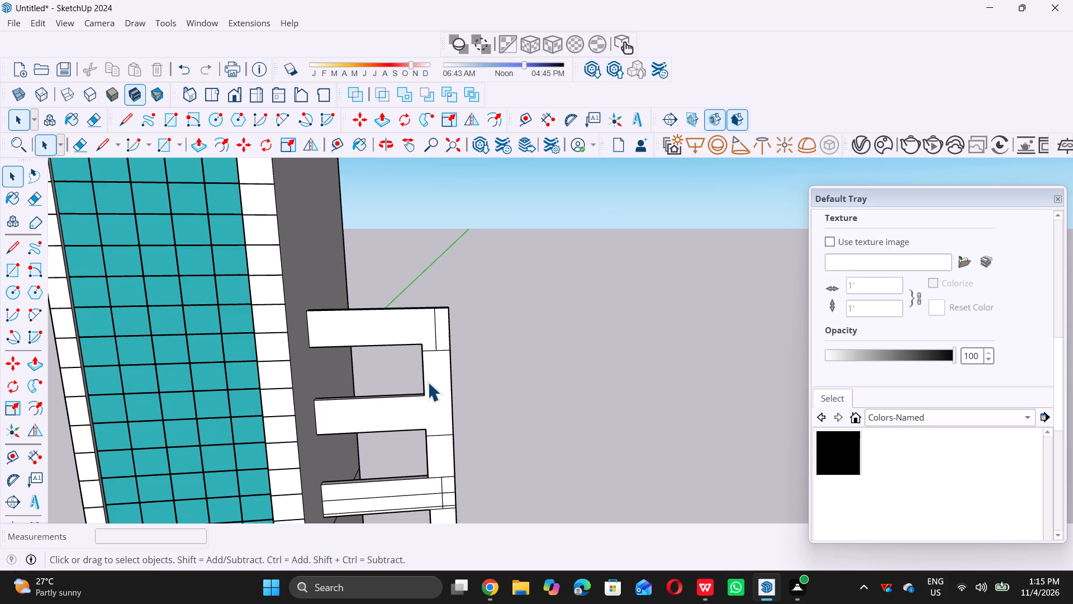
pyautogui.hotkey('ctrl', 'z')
# Erase the vertical seam on the post's front face between the cross line and the next beam down.
pyautogui.scroll(-1, 417, 378)
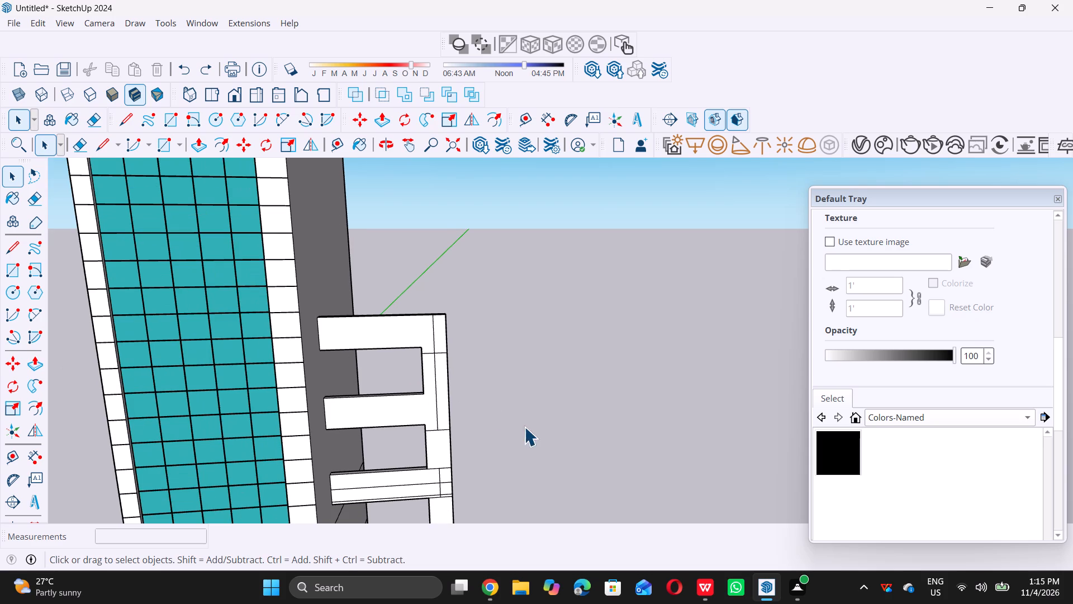
pyautogui.press('e')
pyautogui.scroll(6, 430, 410)
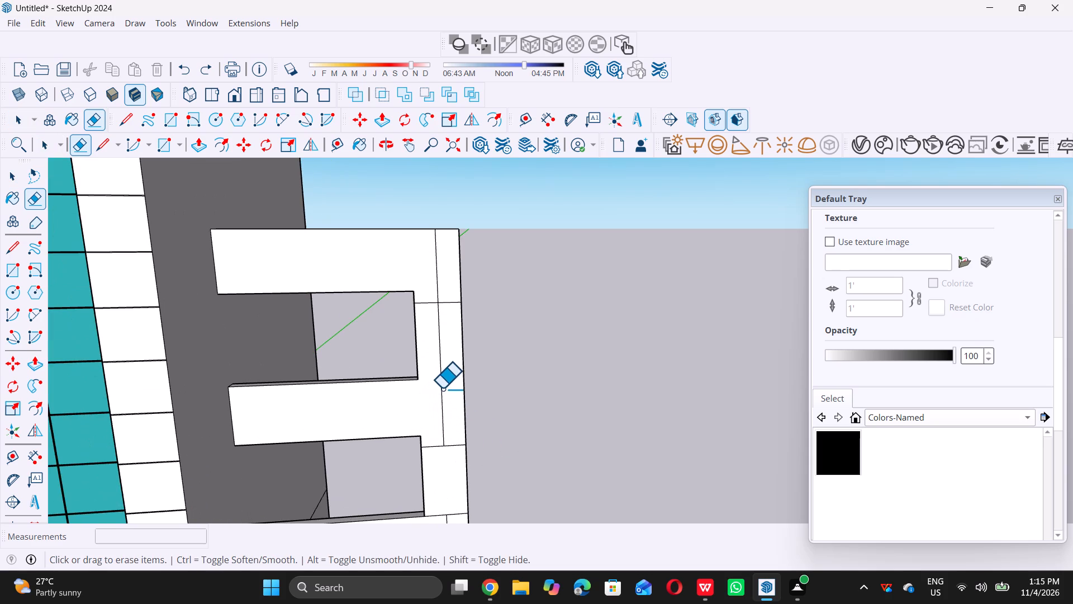
pyautogui.tripleClick(442, 388)
pyautogui.press('space')
# Place a vertical guide about 3' in from the post's outer edge, aligned with its inner edge and crossing the top beam.
pyautogui.scroll(-10, 442, 389)
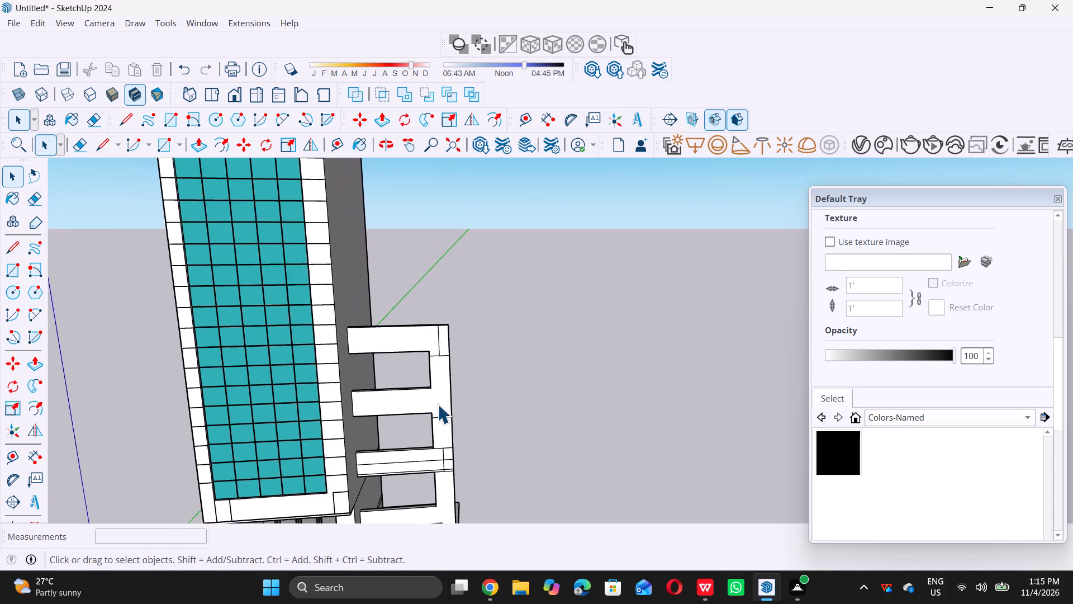
pyautogui.moveTo(481, 316); pyautogui.dragTo(442, 357, button='middle')
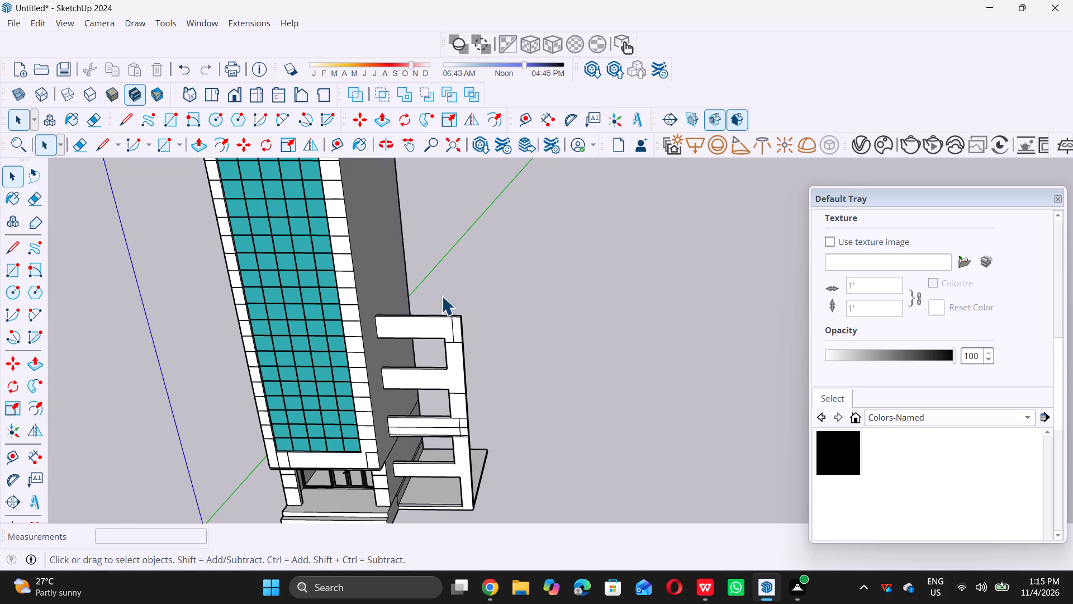
pyautogui.scroll(7, 443, 297)
pyautogui.moveTo(444, 395); pyautogui.dragTo(471, 361, button='middle')
pyautogui.scroll(10, 458, 430)
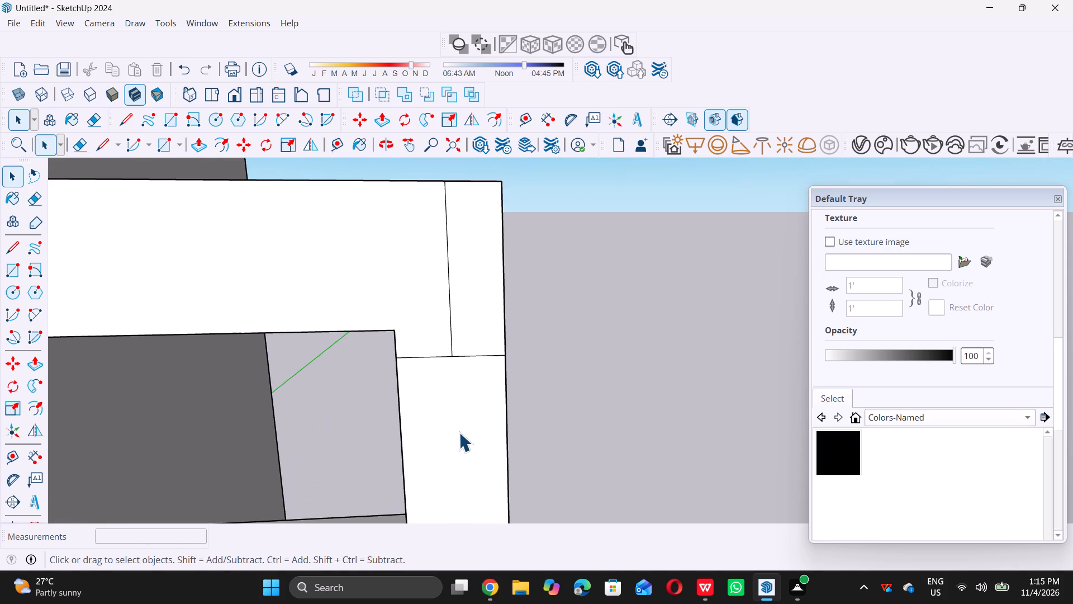
pyautogui.press('t')
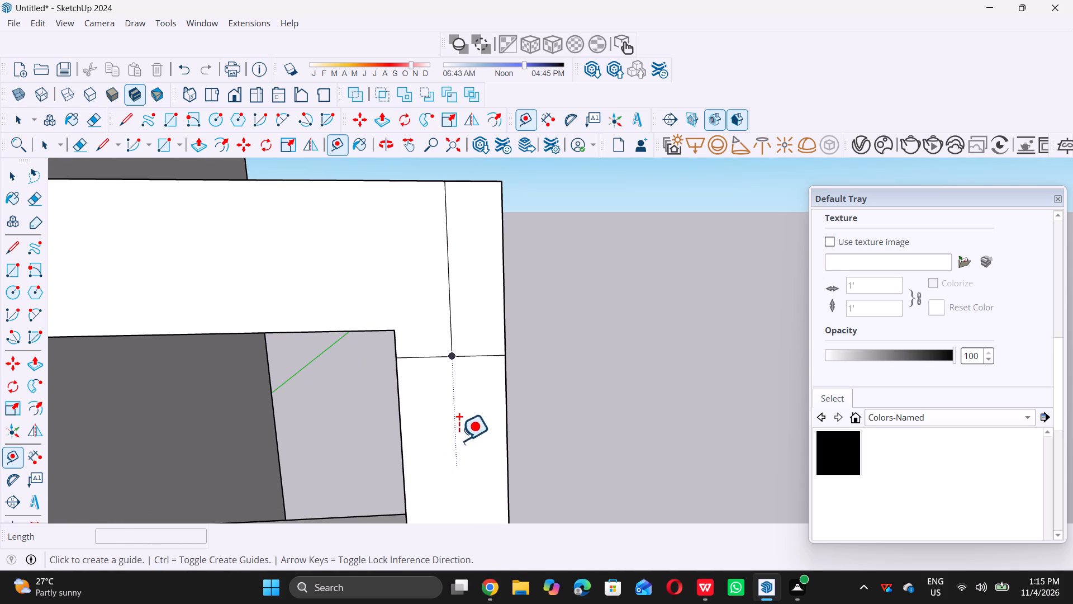
pyautogui.click(505, 419)
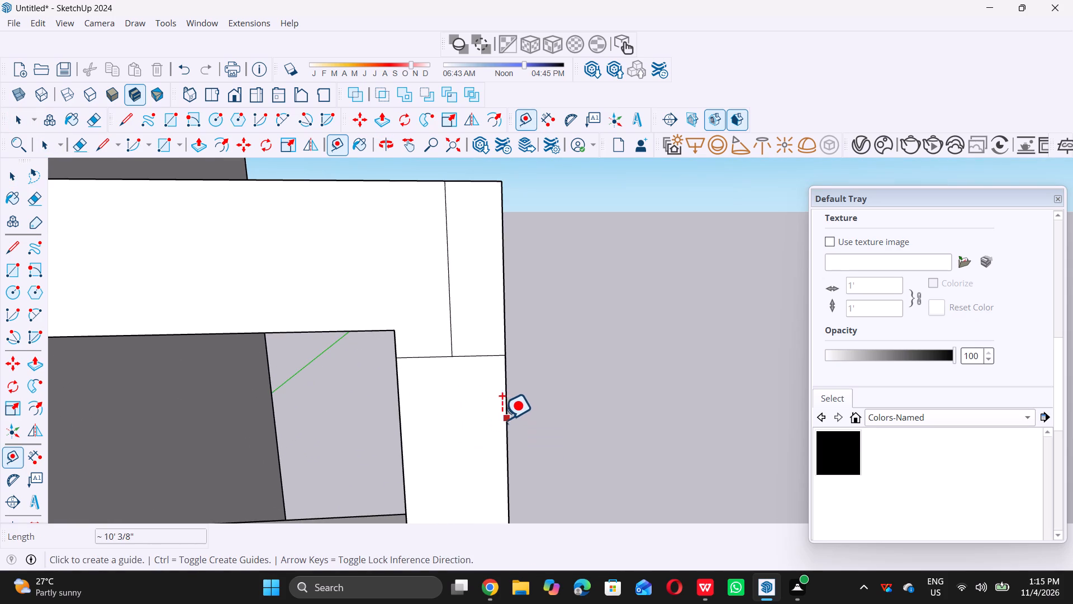
pyautogui.doubleClick(400, 425)
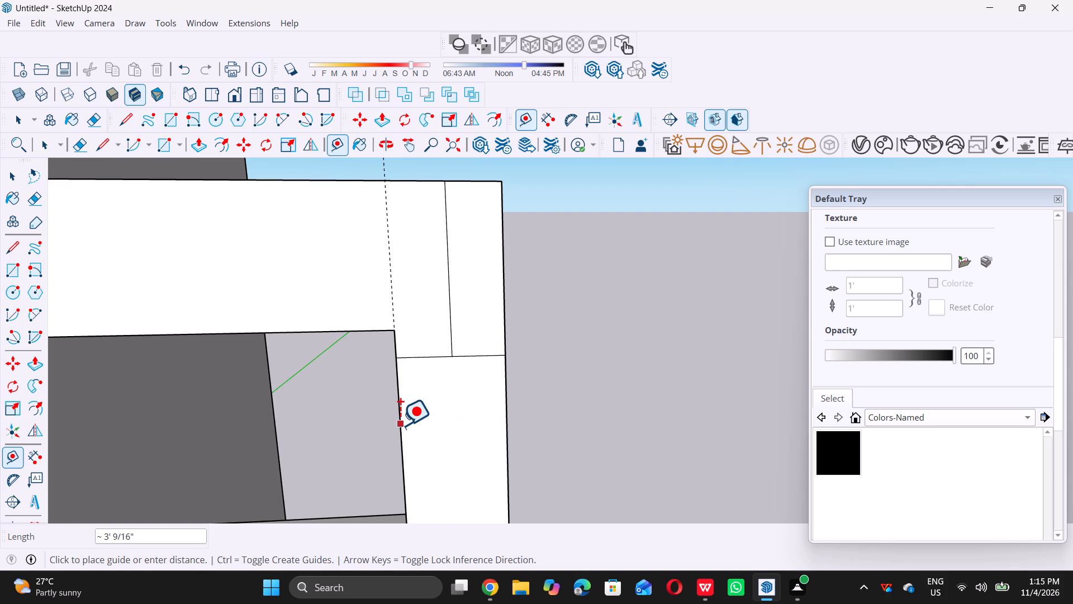
pyautogui.press('space')
# Draw a line about 9" long across the top beam's upper face, starting where the vertical guide meets its front edge.
pyautogui.scroll(-10, 400, 428)
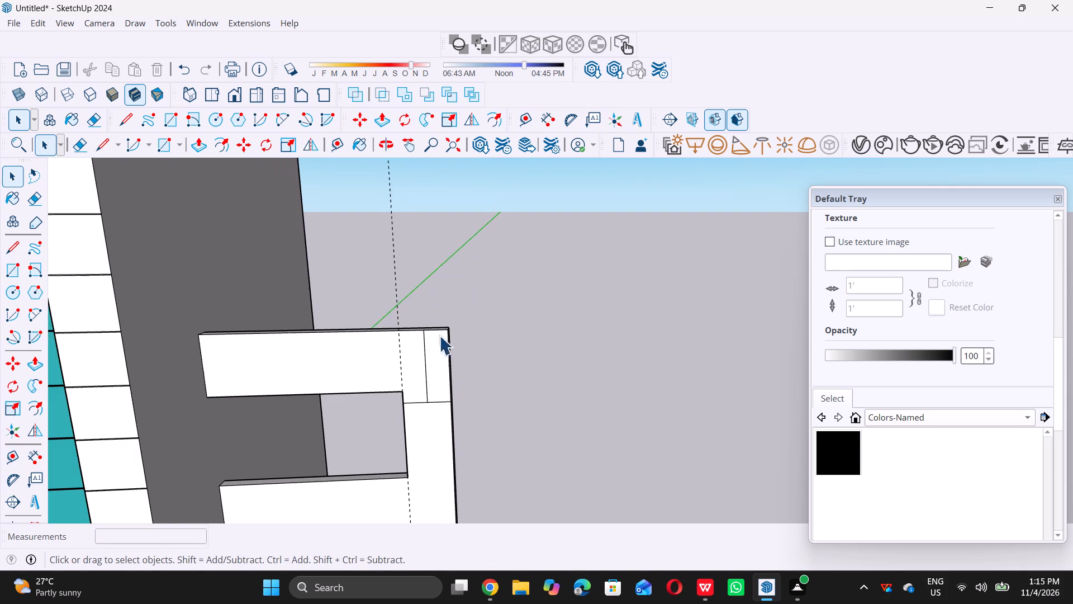
pyautogui.moveTo(433, 314); pyautogui.dragTo(397, 376, button='middle')
pyautogui.scroll(1, 397, 377)
pyautogui.scroll(5, 453, 269)
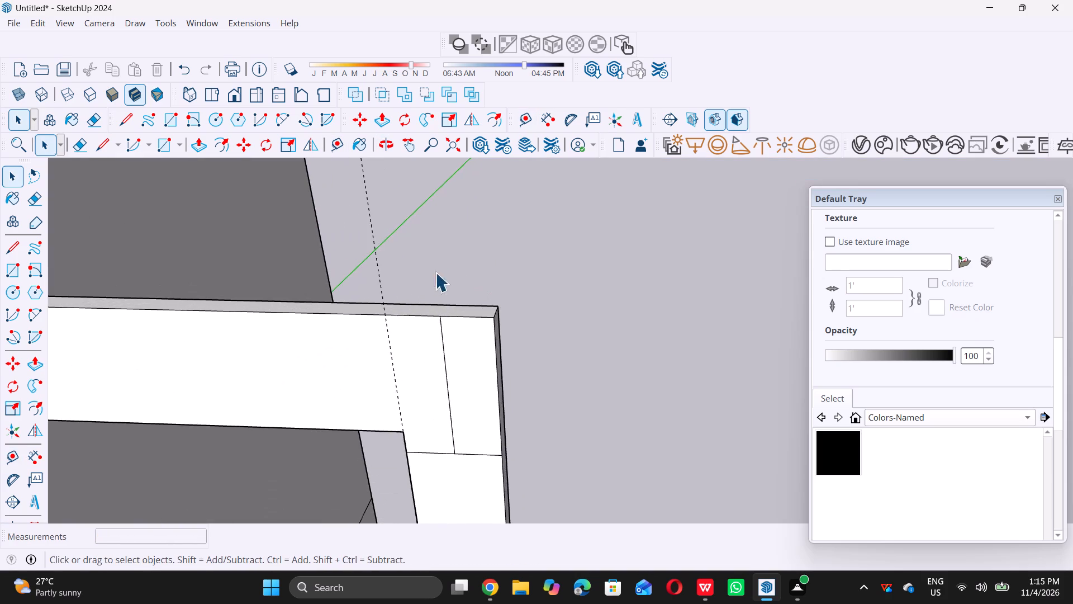
pyautogui.scroll(6, 403, 294)
pyautogui.scroll(-4, 405, 296)
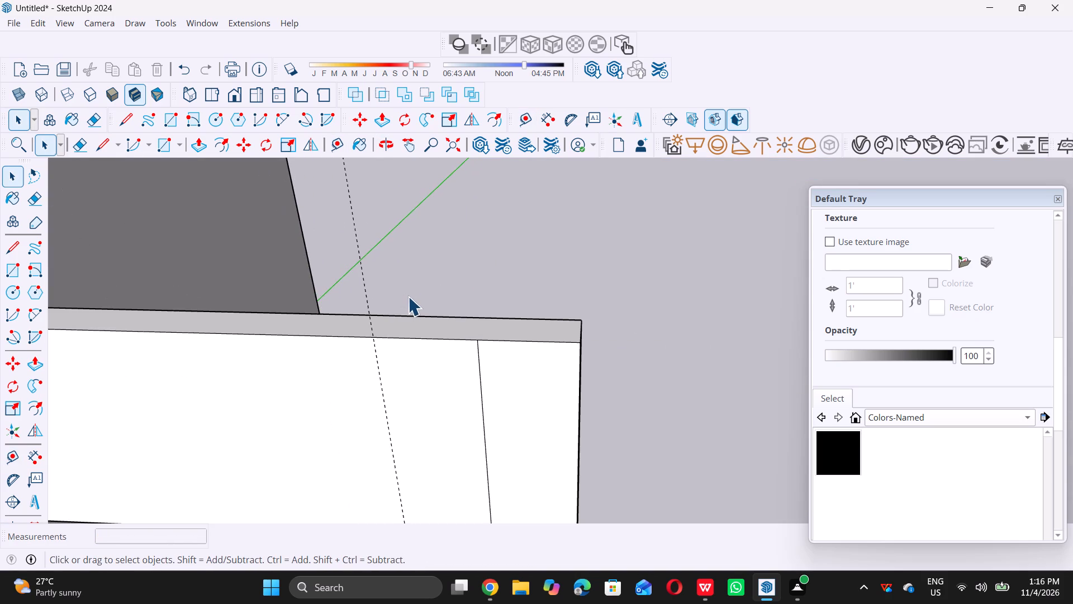
pyautogui.press('l')
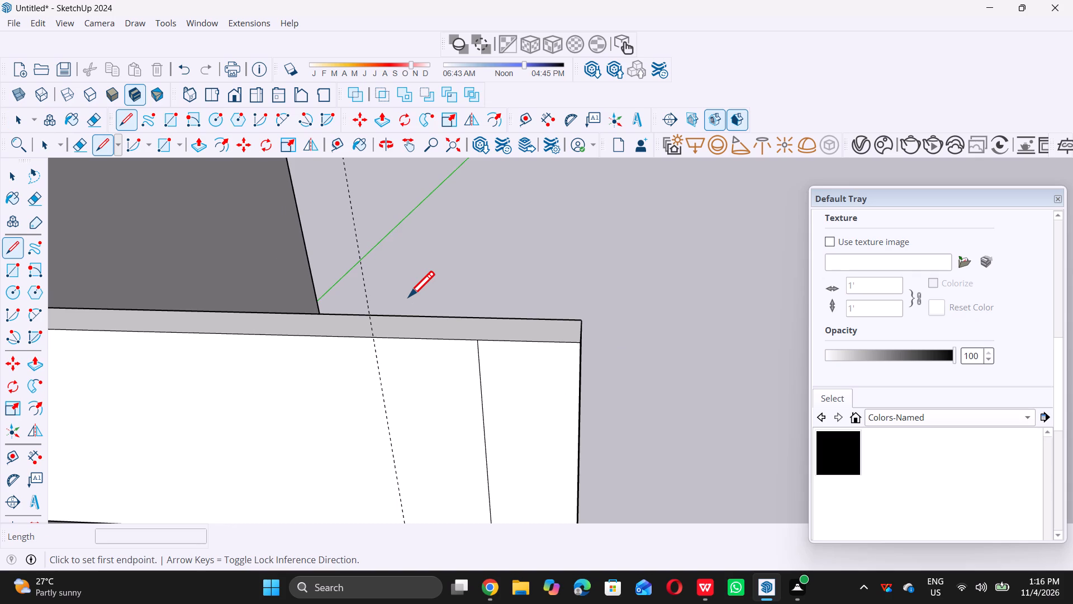
pyautogui.click(378, 335)
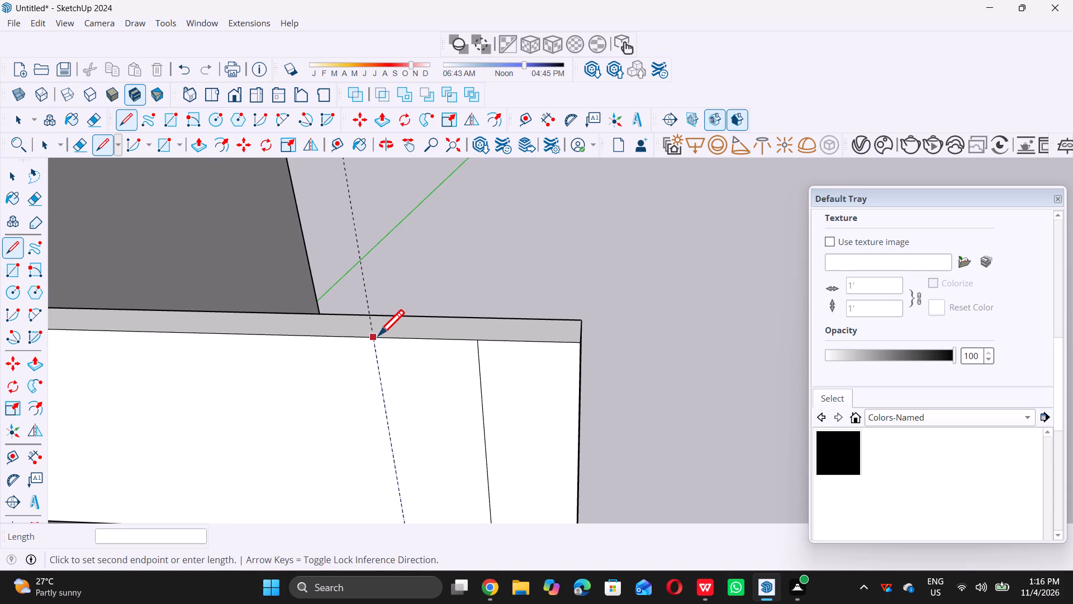
pyautogui.tripleClick(390, 314)
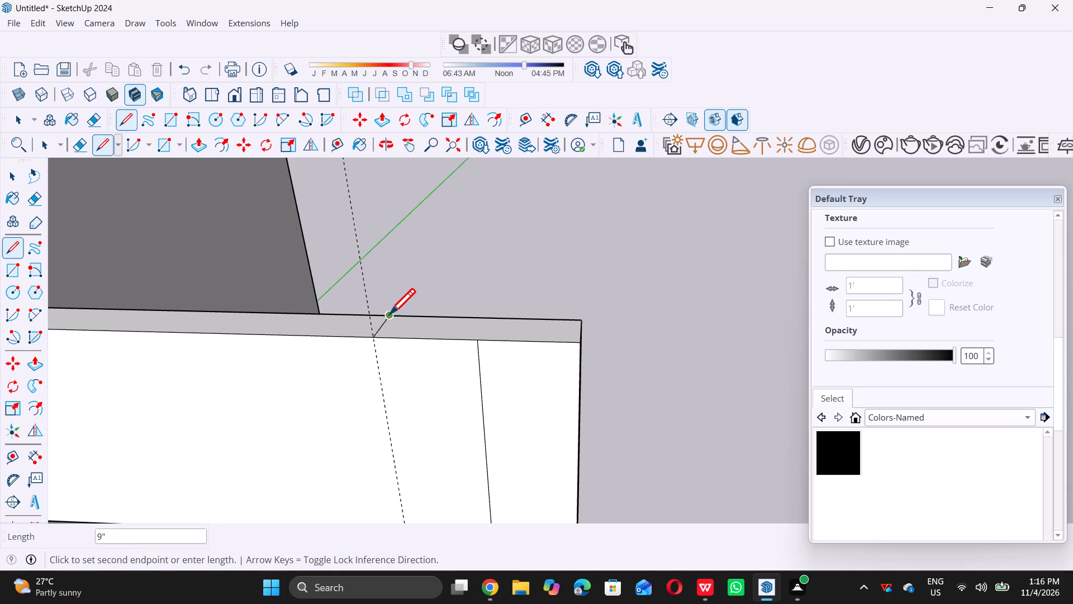
pyautogui.press('space')
pyautogui.scroll(-6, 393, 314)
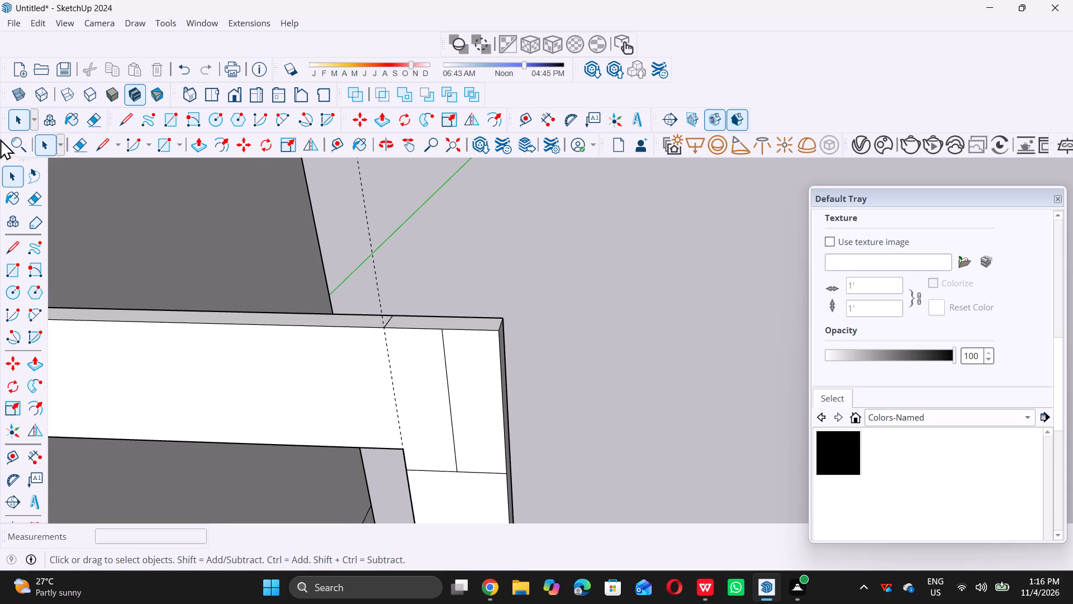
# Delete all construction guides from the model.
pyautogui.click(38, 22)
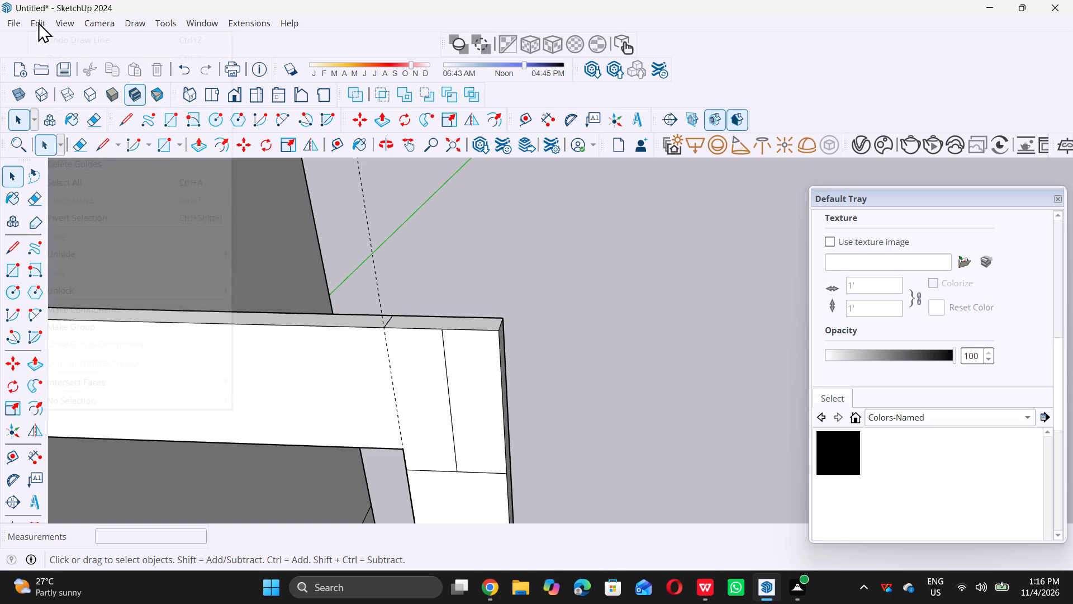
pyautogui.click(61, 159)
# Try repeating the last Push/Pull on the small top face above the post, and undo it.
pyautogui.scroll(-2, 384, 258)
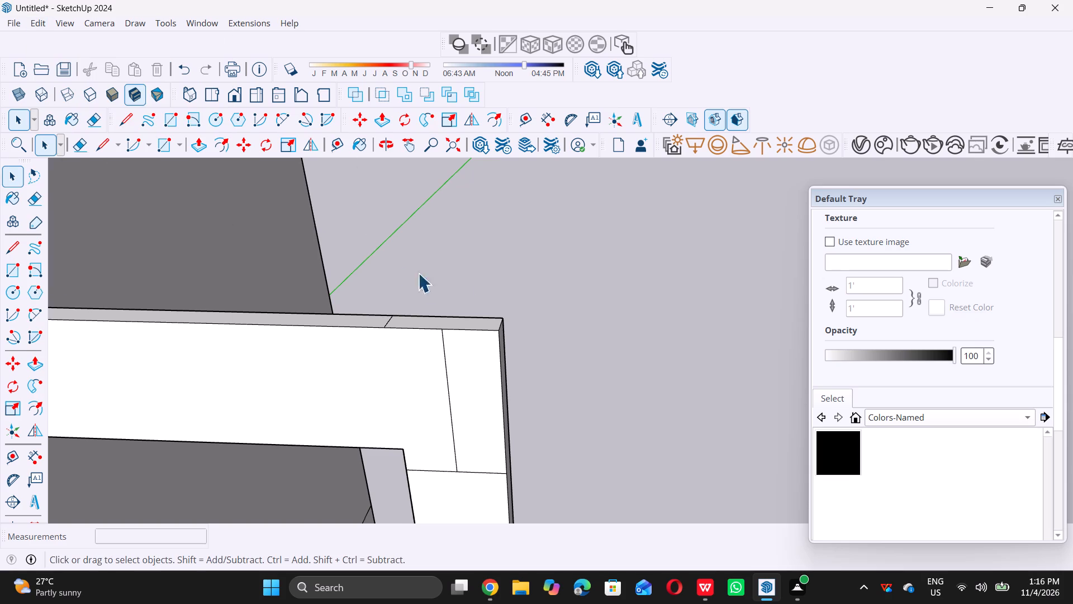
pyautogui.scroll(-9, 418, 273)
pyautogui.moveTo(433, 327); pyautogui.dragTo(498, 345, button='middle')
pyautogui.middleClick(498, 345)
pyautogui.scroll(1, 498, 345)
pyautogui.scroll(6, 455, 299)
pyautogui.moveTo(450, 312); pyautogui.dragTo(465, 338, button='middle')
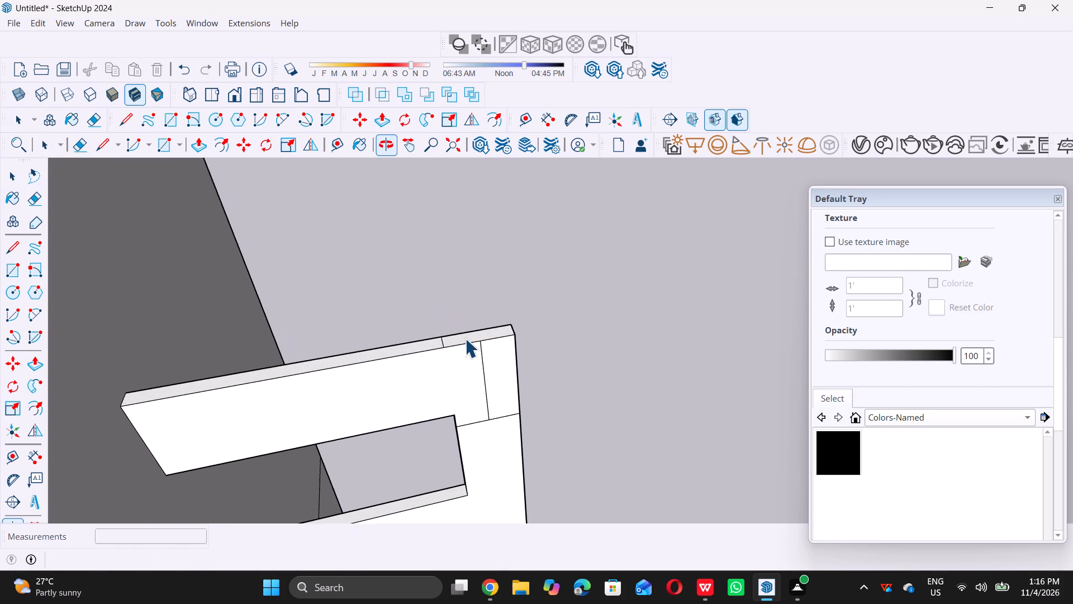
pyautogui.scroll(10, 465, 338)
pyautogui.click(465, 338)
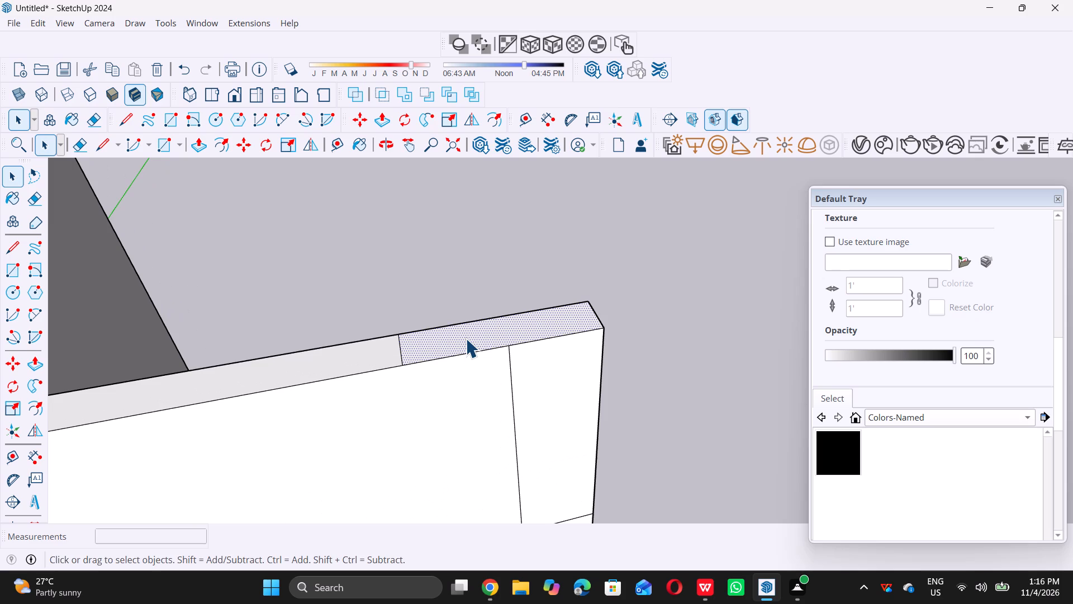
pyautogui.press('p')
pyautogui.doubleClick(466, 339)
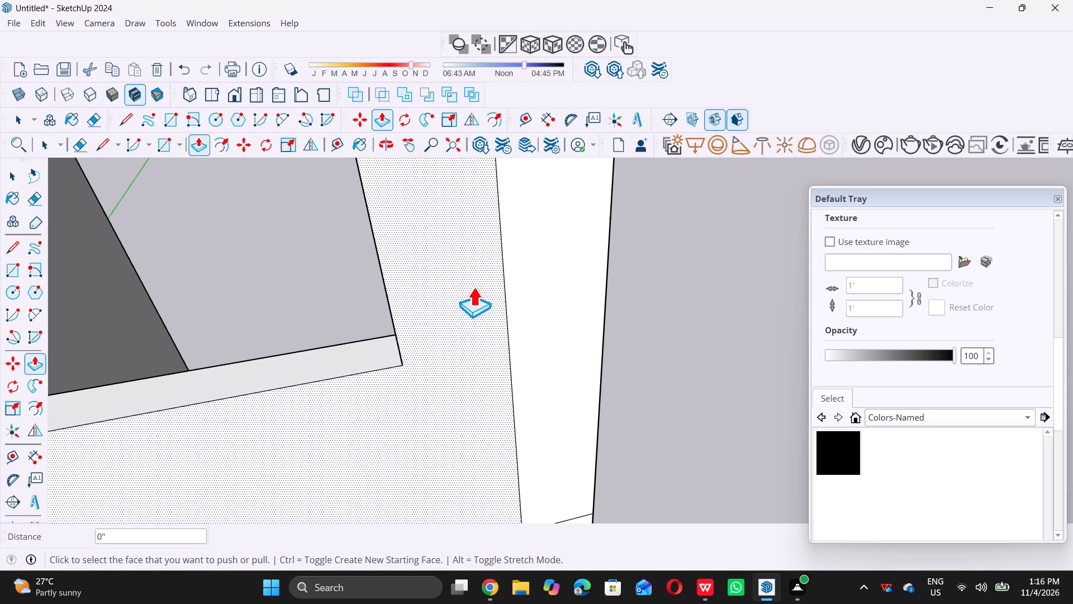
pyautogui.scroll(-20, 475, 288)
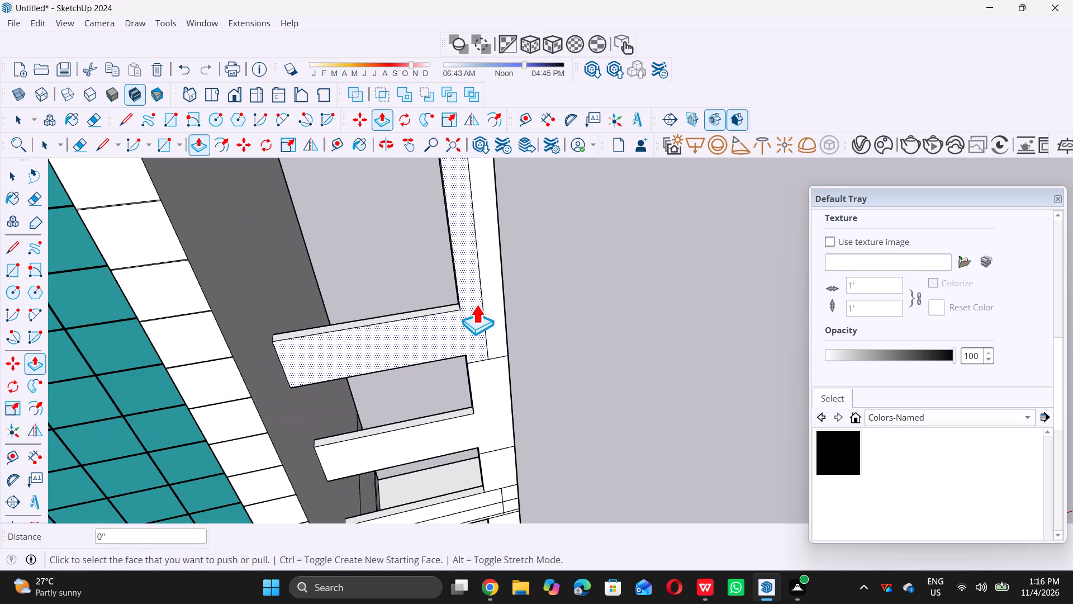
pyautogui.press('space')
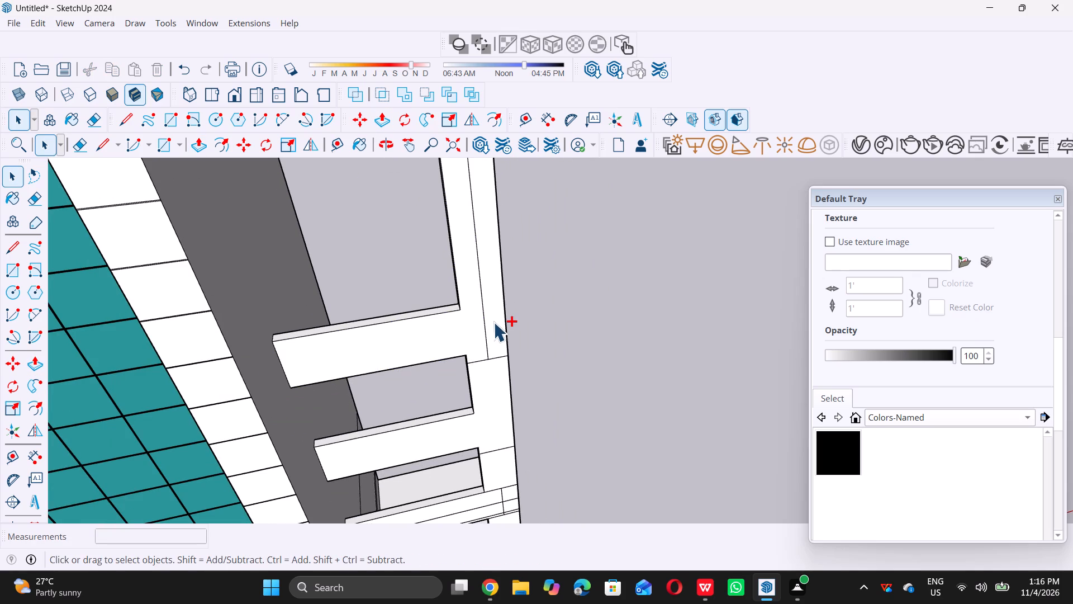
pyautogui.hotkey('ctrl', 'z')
# Push/Pull the small top face above the post upward by 10'.
pyautogui.scroll(-5, 481, 300)
pyautogui.scroll(3, 476, 318)
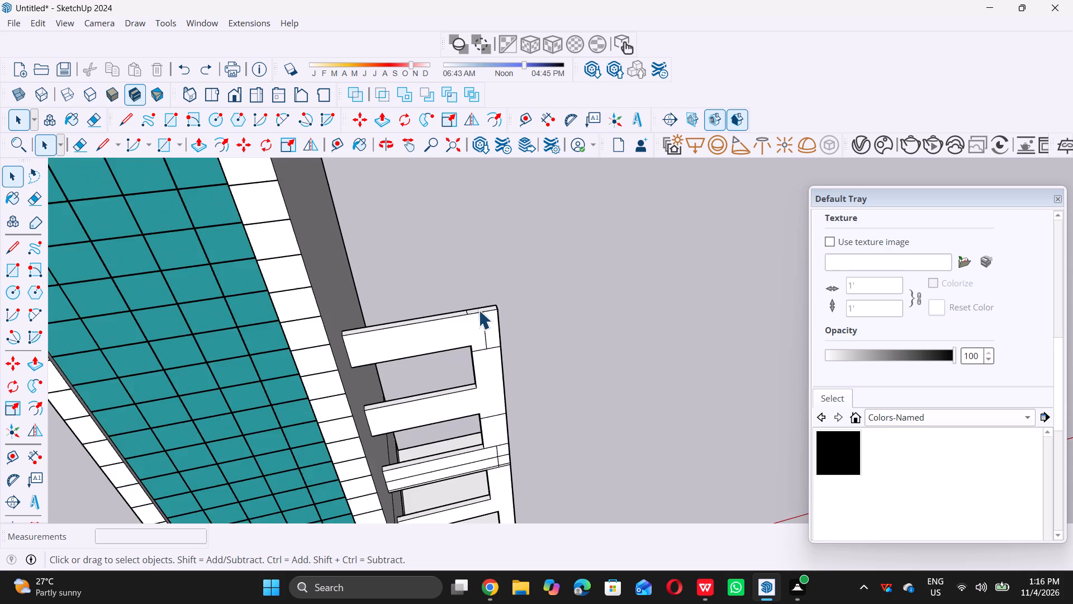
pyautogui.scroll(7, 478, 310)
pyautogui.moveTo(460, 323); pyautogui.dragTo(493, 338, button='middle')
pyautogui.scroll(1, 493, 338)
pyautogui.middleClick(493, 338)
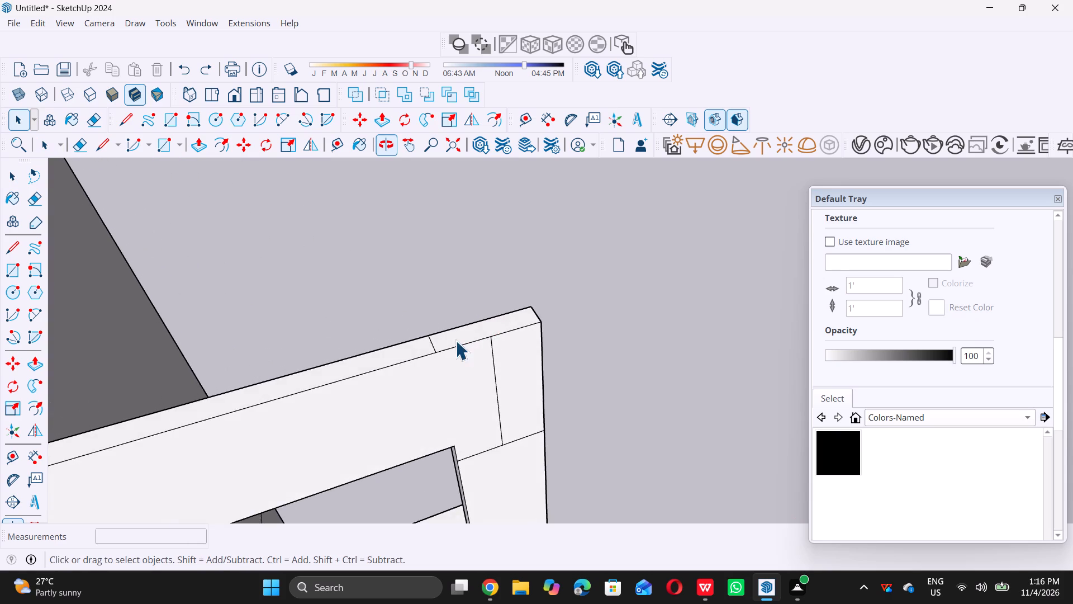
pyautogui.scroll(5, 455, 341)
pyautogui.tripleClick(479, 326)
pyautogui.click(479, 326)
pyautogui.doubleClick(705, 330)
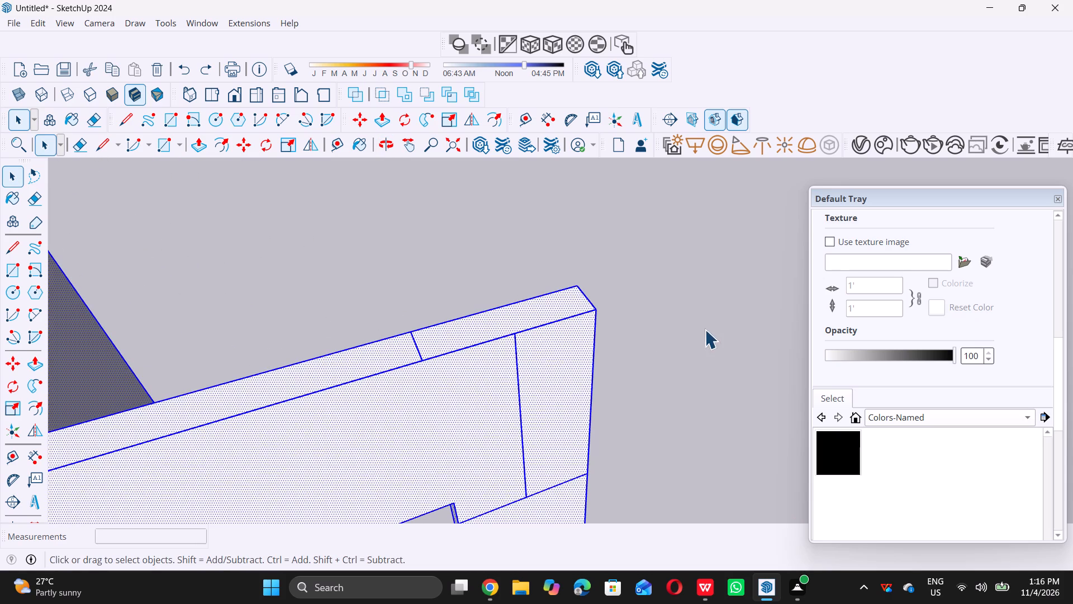
pyautogui.doubleClick(470, 332)
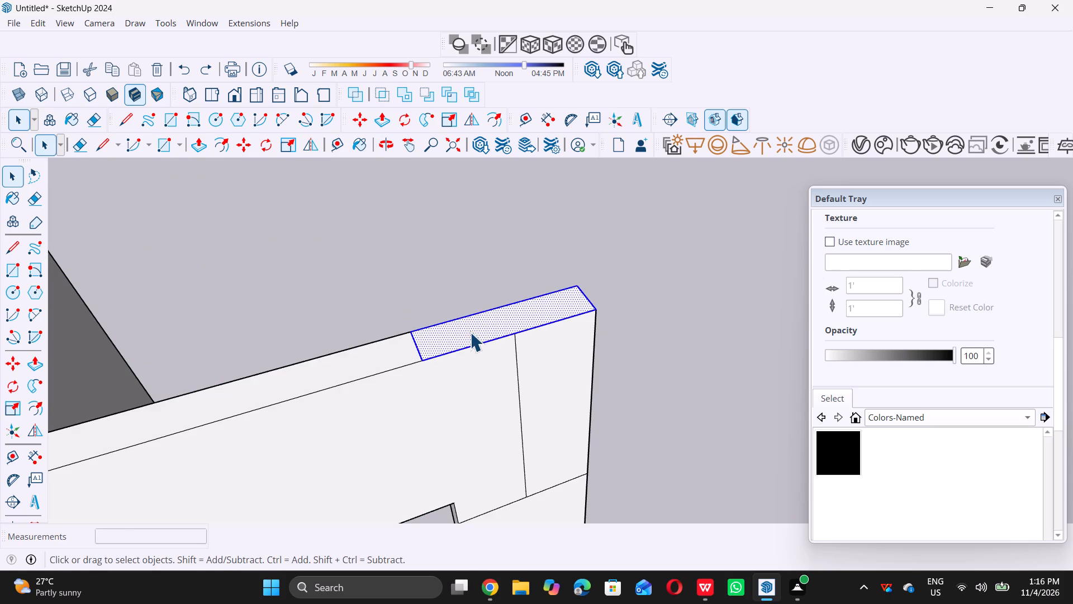
pyautogui.press('p')
pyautogui.click(470, 333)
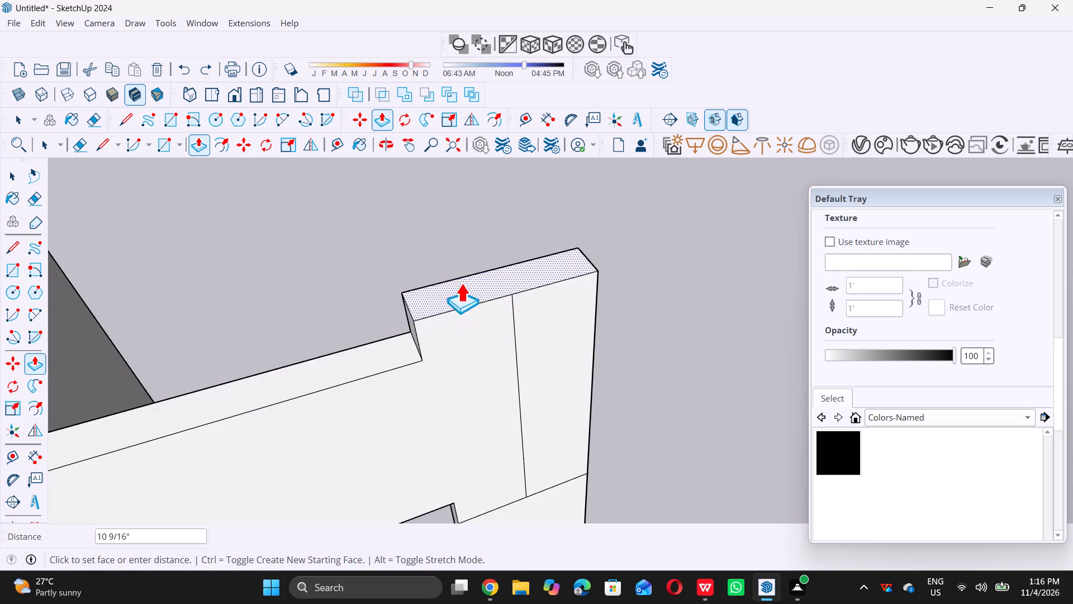
pyautogui.write("10'")
pyautogui.press('Return')
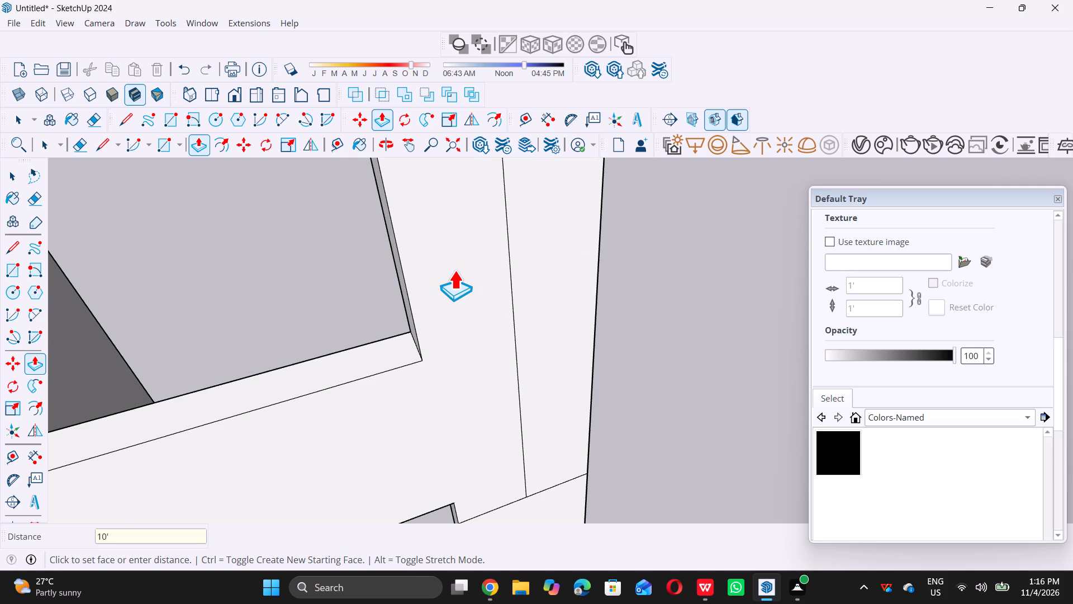
pyautogui.press('space')
# Place a horizontal guide 4' below the top edge of the raised post's inner side face.
pyautogui.scroll(-15, 479, 295)
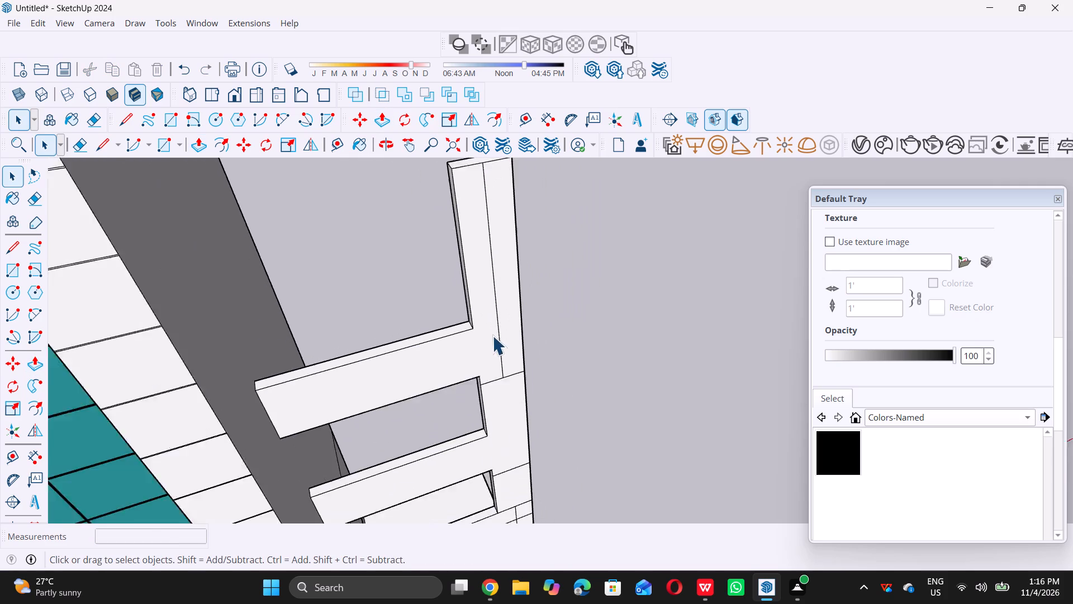
pyautogui.scroll(-7, 492, 336)
pyautogui.scroll(-9, 410, 325)
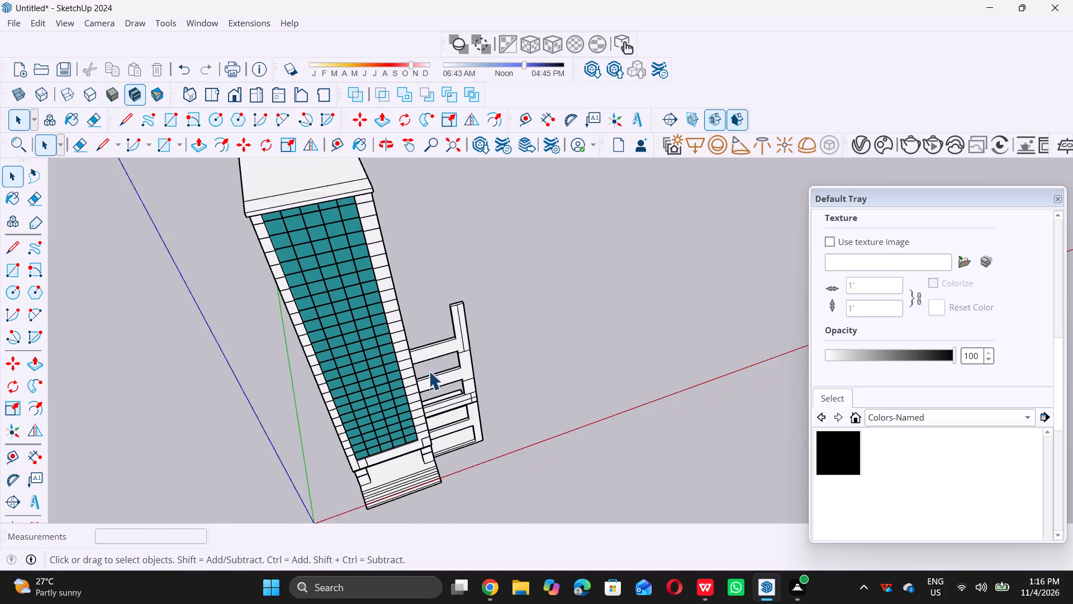
pyautogui.moveTo(388, 376); pyautogui.dragTo(423, 348, button='middle')
pyautogui.moveTo(425, 347); pyautogui.dragTo(462, 317, button='middle')
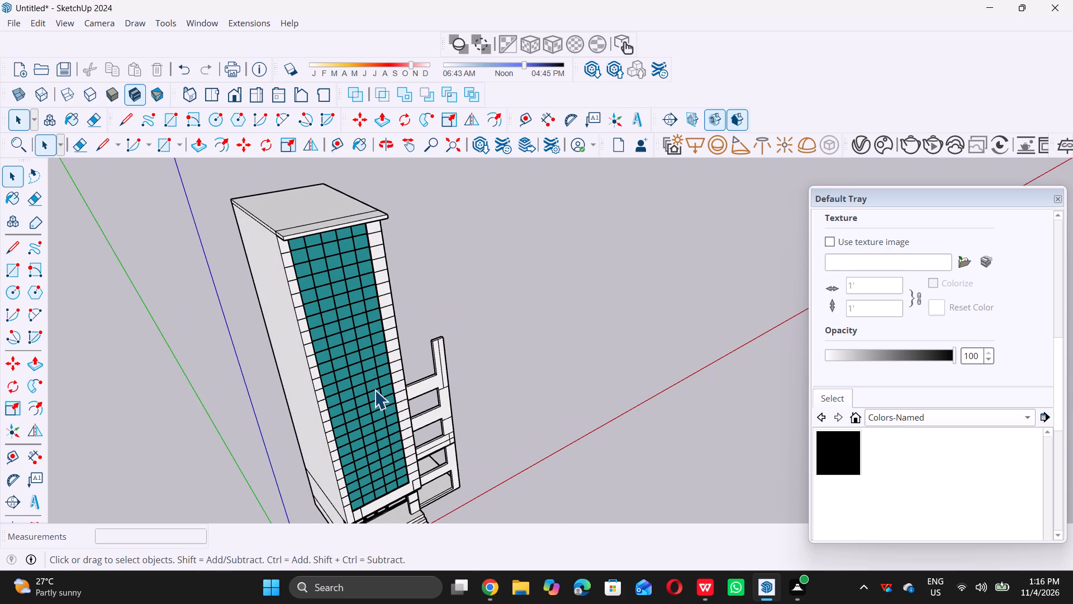
pyautogui.moveTo(374, 390); pyautogui.dragTo(417, 375, button='middle')
pyautogui.scroll(12, 420, 371)
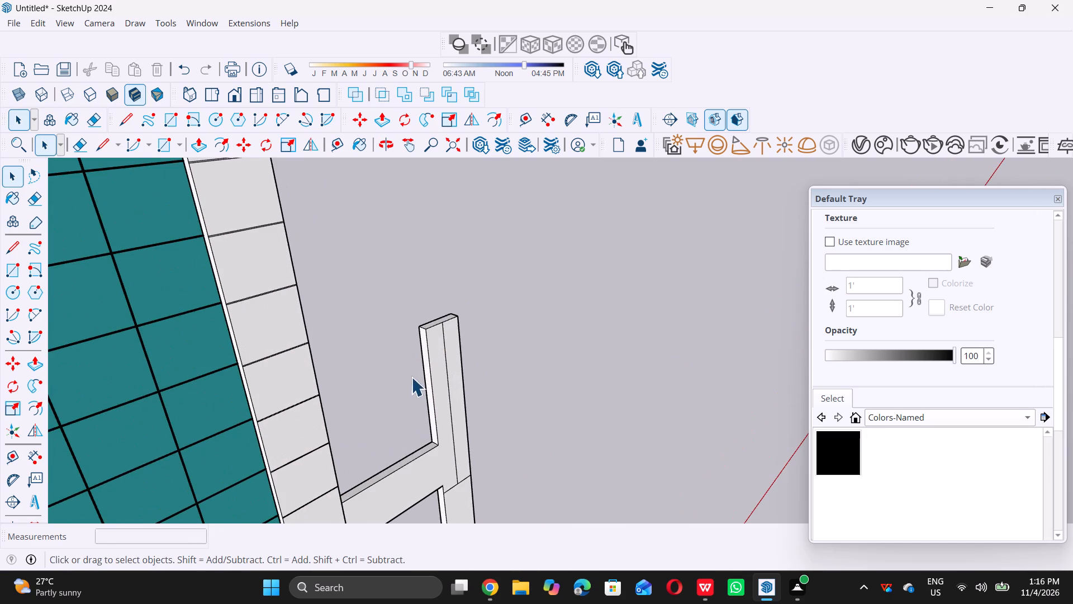
pyautogui.scroll(-7, 388, 350)
pyautogui.moveTo(398, 391); pyautogui.dragTo(439, 374, button='middle')
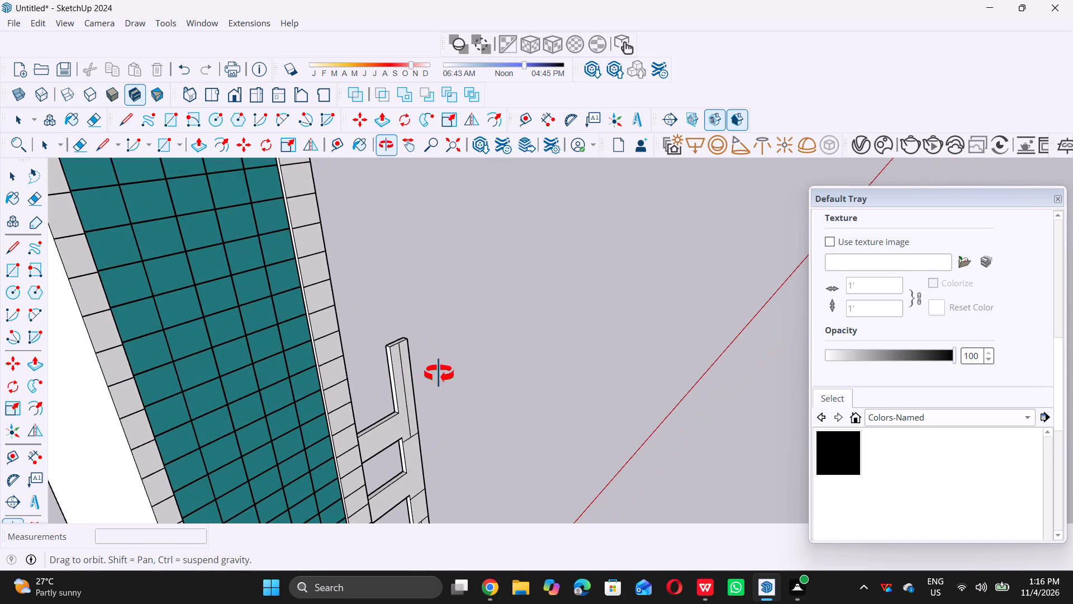
pyautogui.scroll(7, 415, 379)
pyautogui.moveTo(323, 357); pyautogui.dragTo(372, 349, button='middle')
pyautogui.middleClick(372, 349)
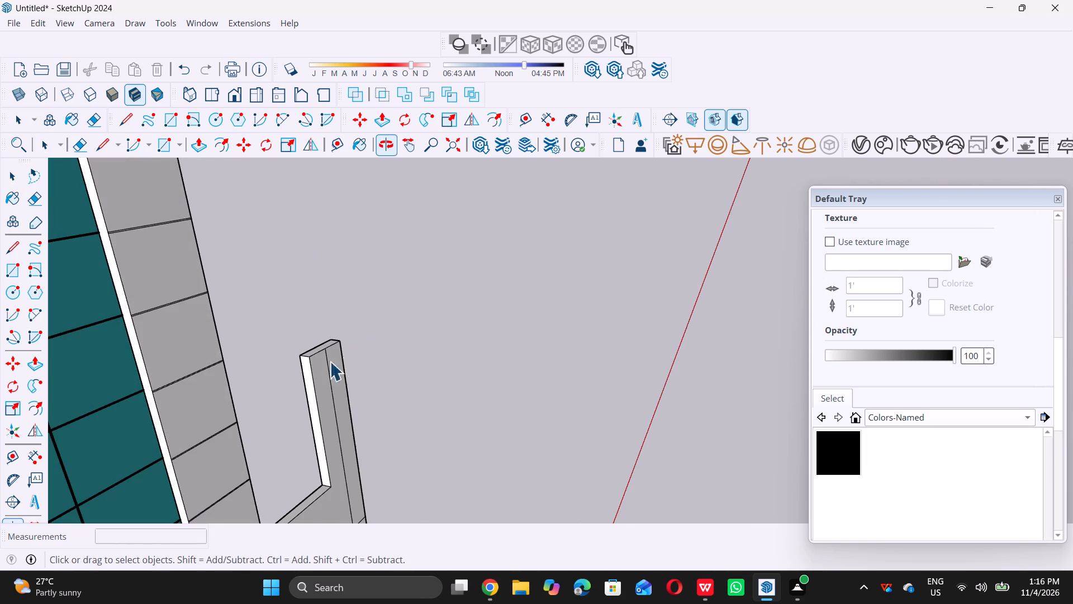
pyautogui.scroll(12, 281, 383)
pyautogui.press('t')
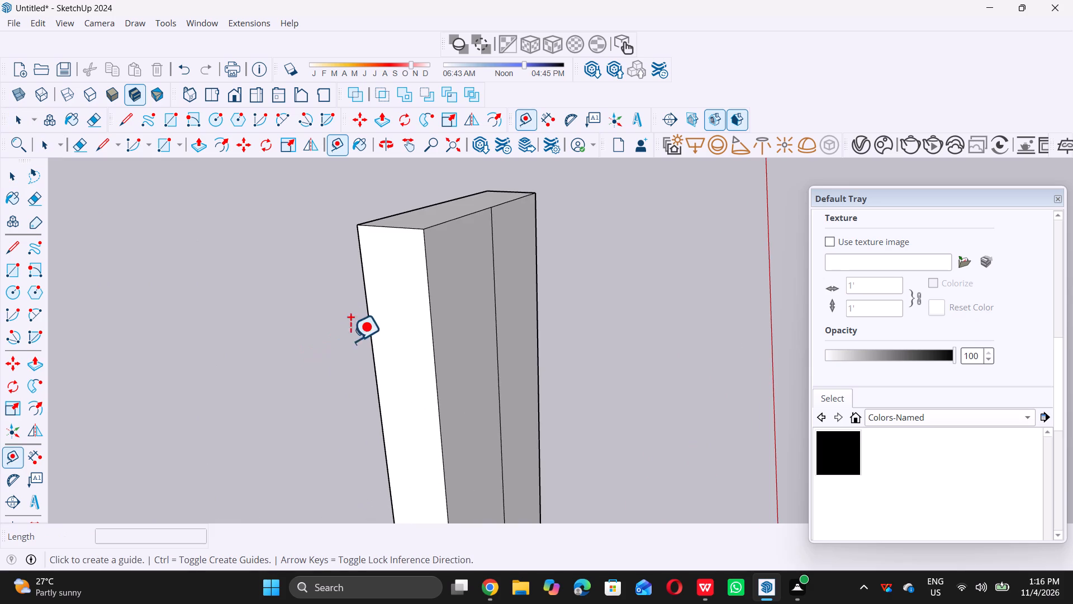
pyautogui.click(389, 228)
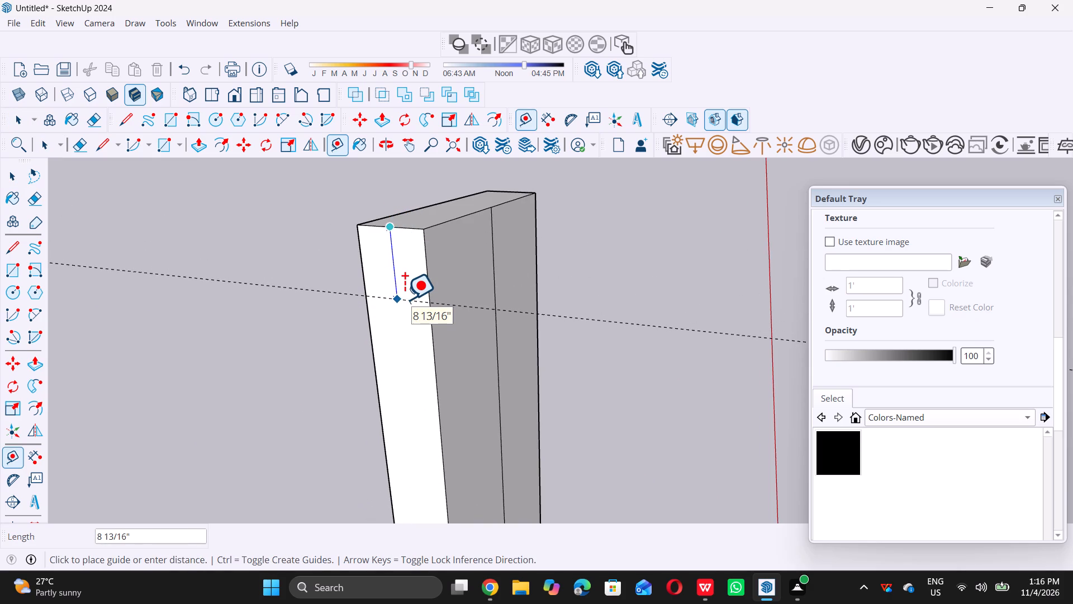
pyautogui.write("4'")
pyautogui.press('Return')
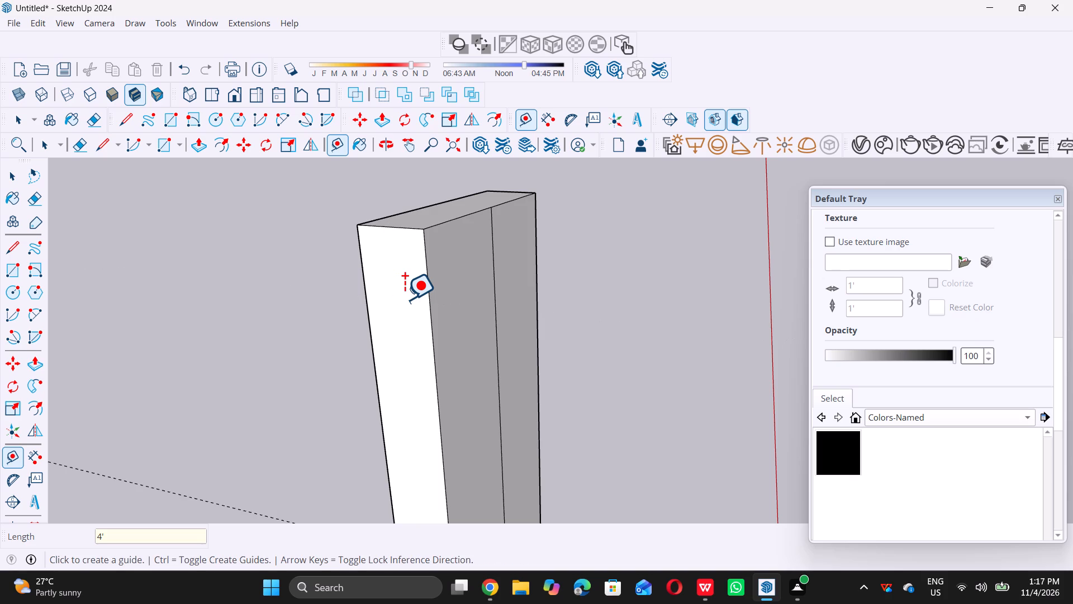
pyautogui.press('space')
# Draw a 4' by 9" rectangle on the raised post's inner side face, from its top corner down to the guide.
pyautogui.press('r')
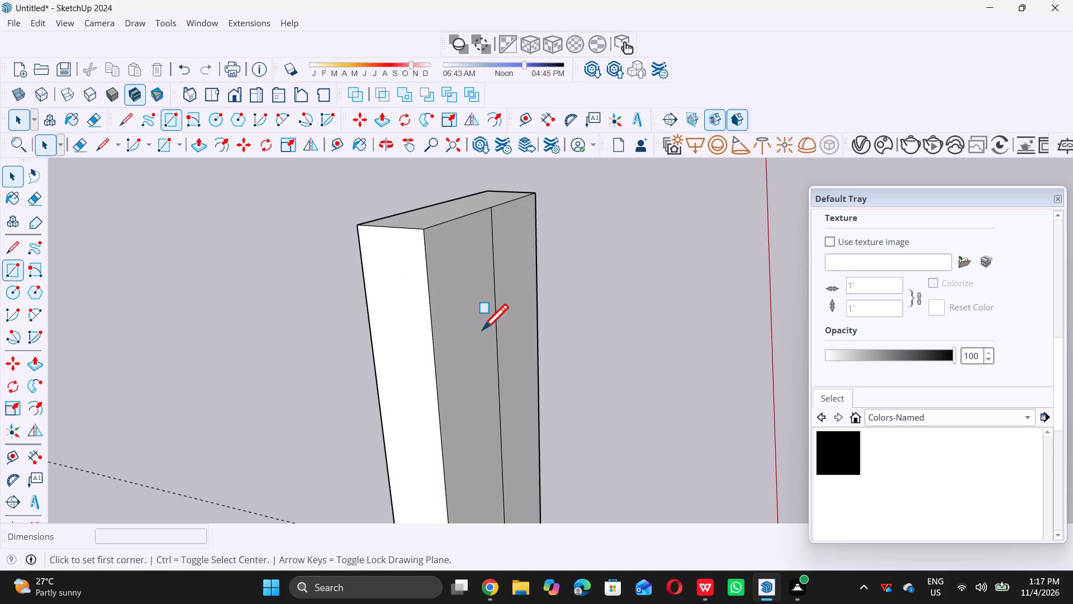
pyautogui.scroll(-10, 476, 319)
pyautogui.scroll(-7, 330, 314)
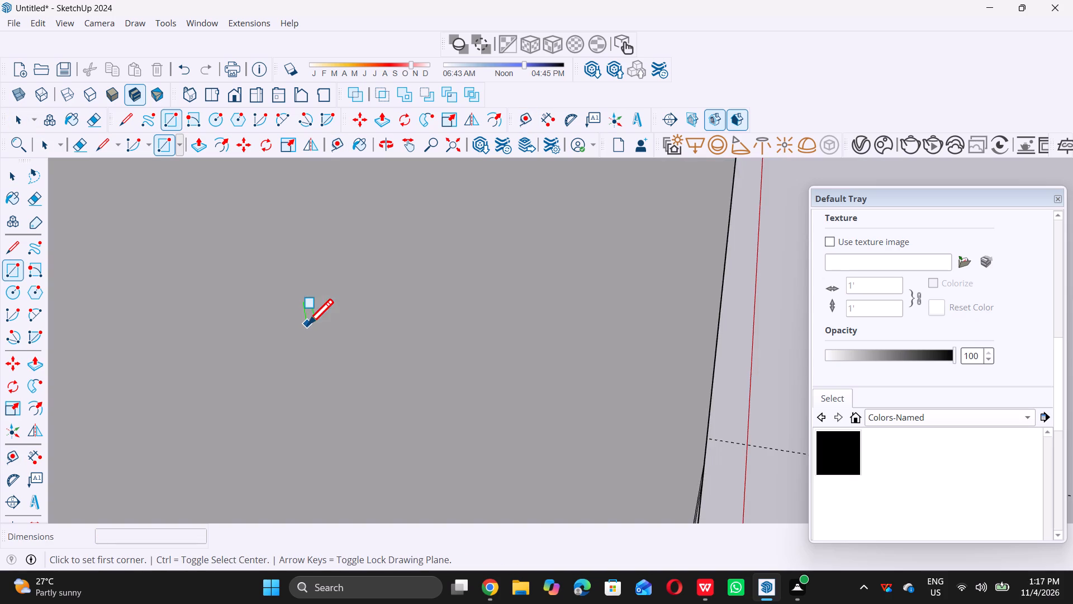
pyautogui.scroll(-20, 307, 324)
pyautogui.scroll(-10, 307, 324)
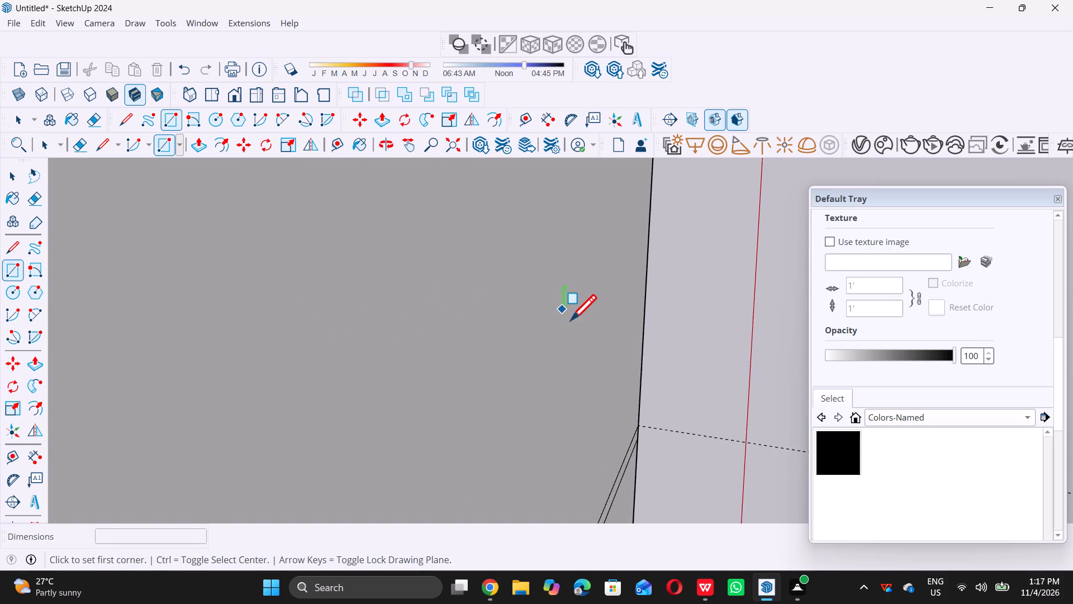
pyautogui.scroll(-8, 571, 320)
pyautogui.scroll(1, 585, 306)
pyautogui.scroll(-20, 585, 306)
pyautogui.scroll(-1, 585, 306)
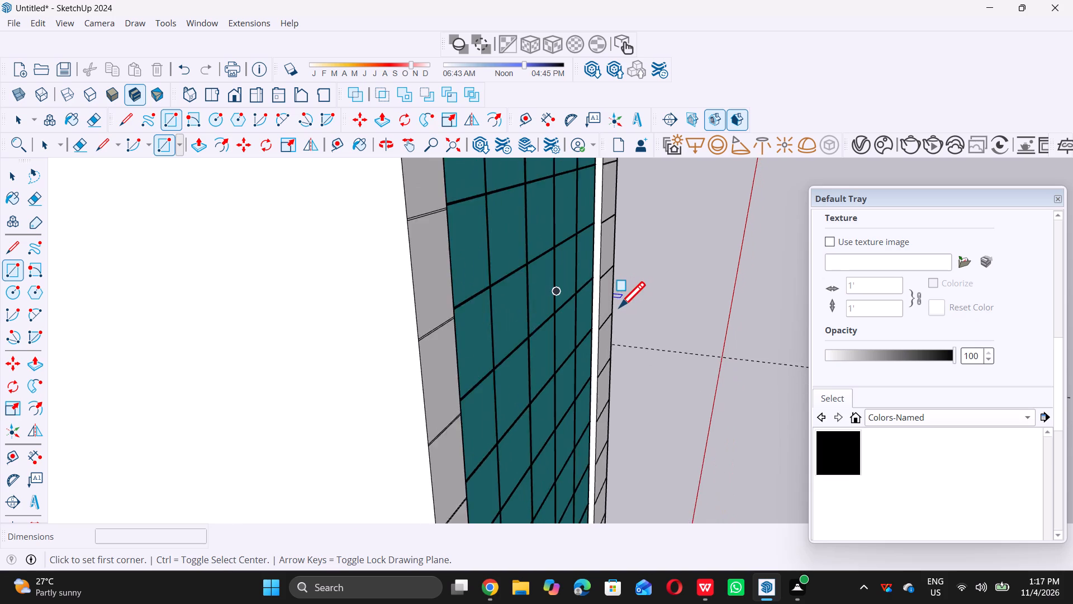
pyautogui.moveTo(621, 304); pyautogui.dragTo(463, 325, button='middle')
pyautogui.scroll(1, 459, 323)
pyautogui.scroll(-10, 450, 320)
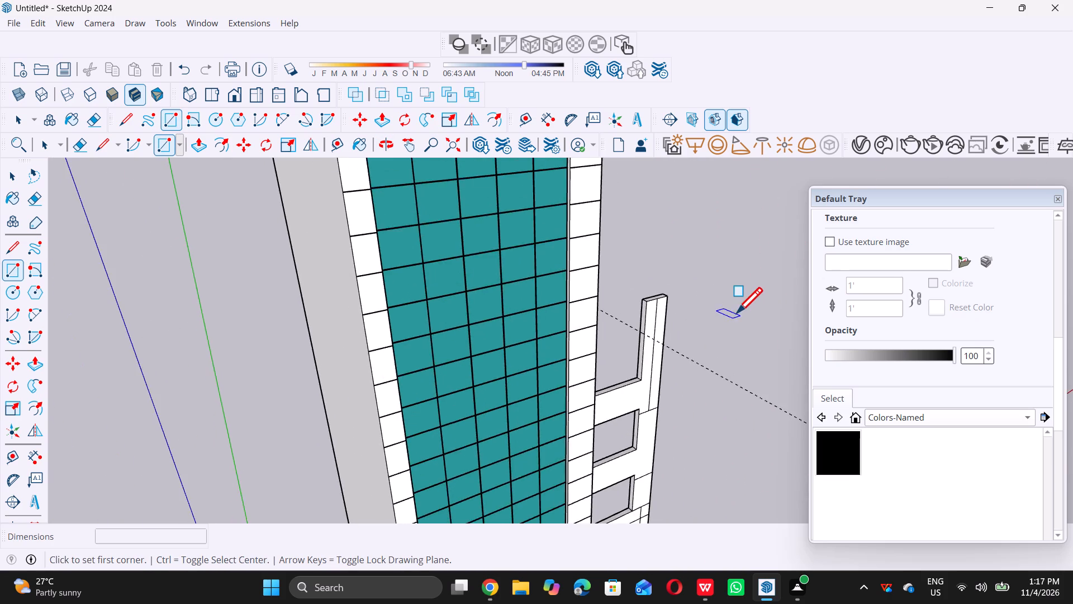
pyautogui.scroll(7, 737, 313)
pyautogui.moveTo(550, 404); pyautogui.dragTo(616, 374, button='middle')
pyautogui.scroll(6, 585, 351)
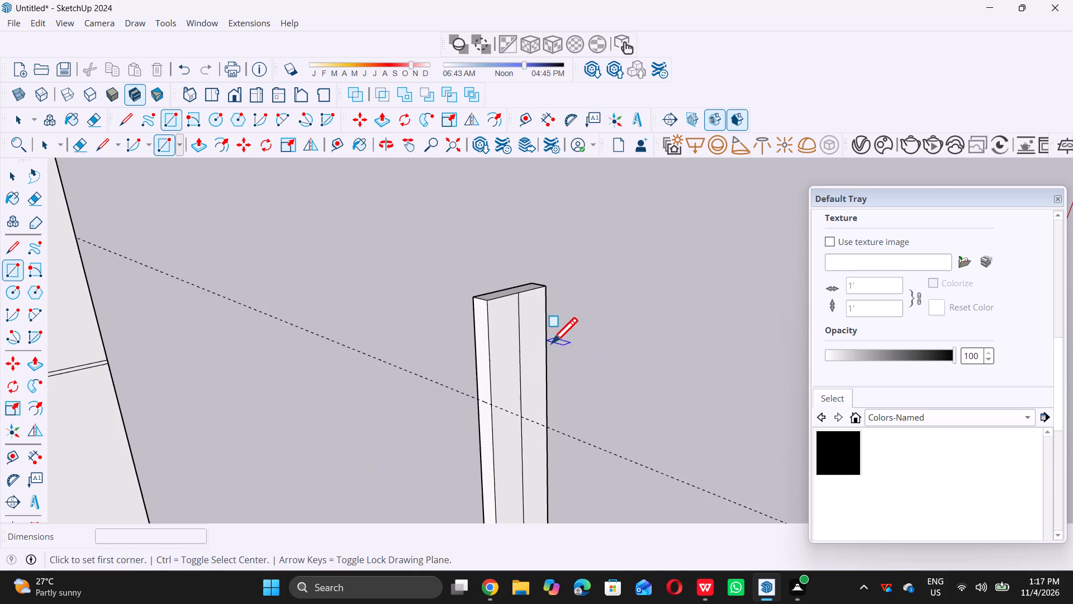
pyautogui.scroll(5, 528, 339)
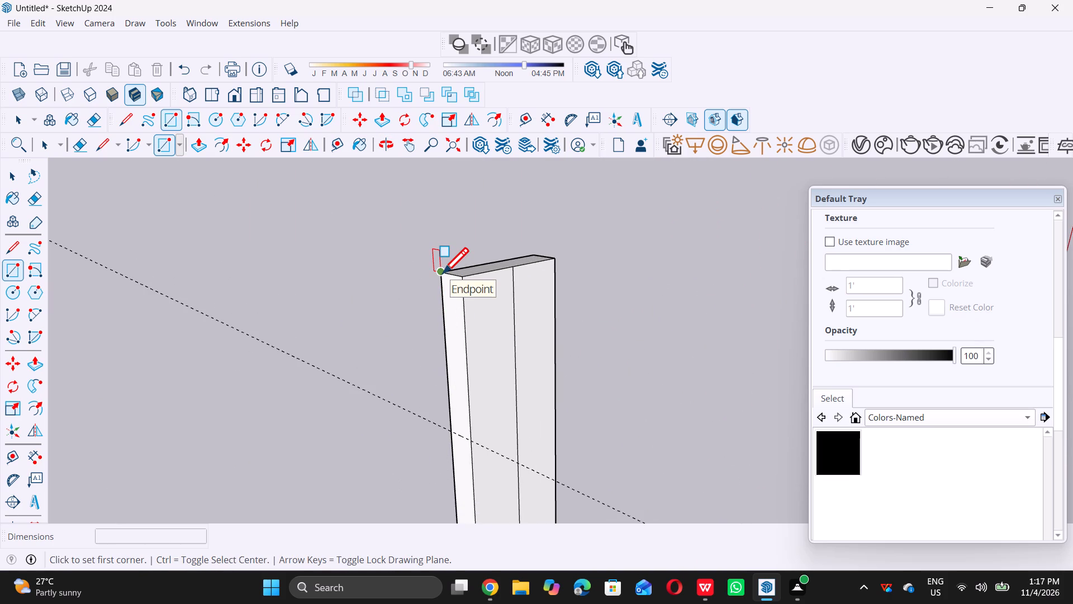
pyautogui.click(443, 273)
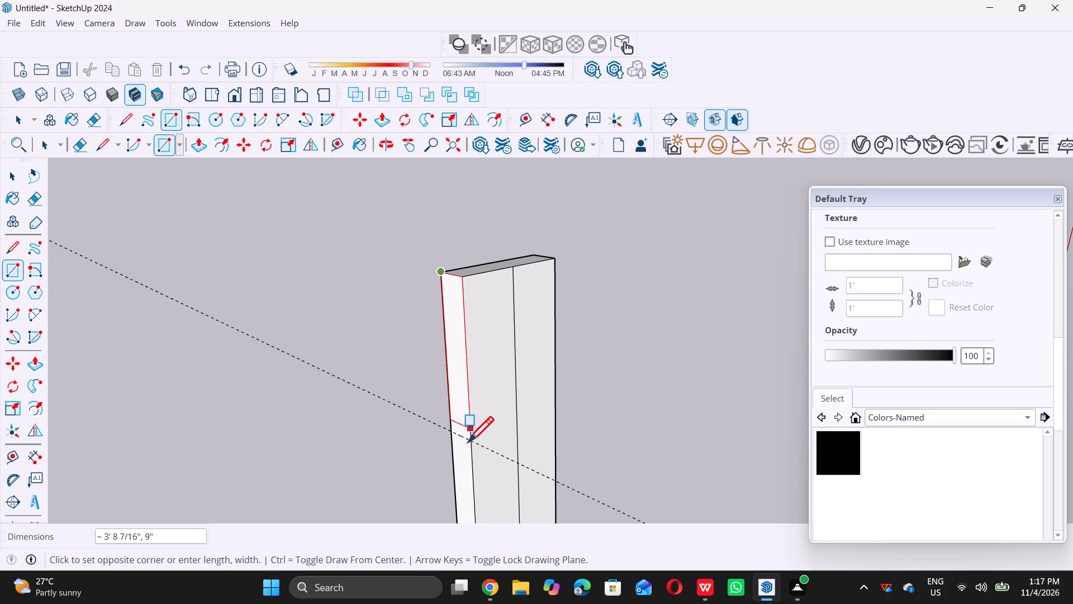
pyautogui.tripleClick(469, 441)
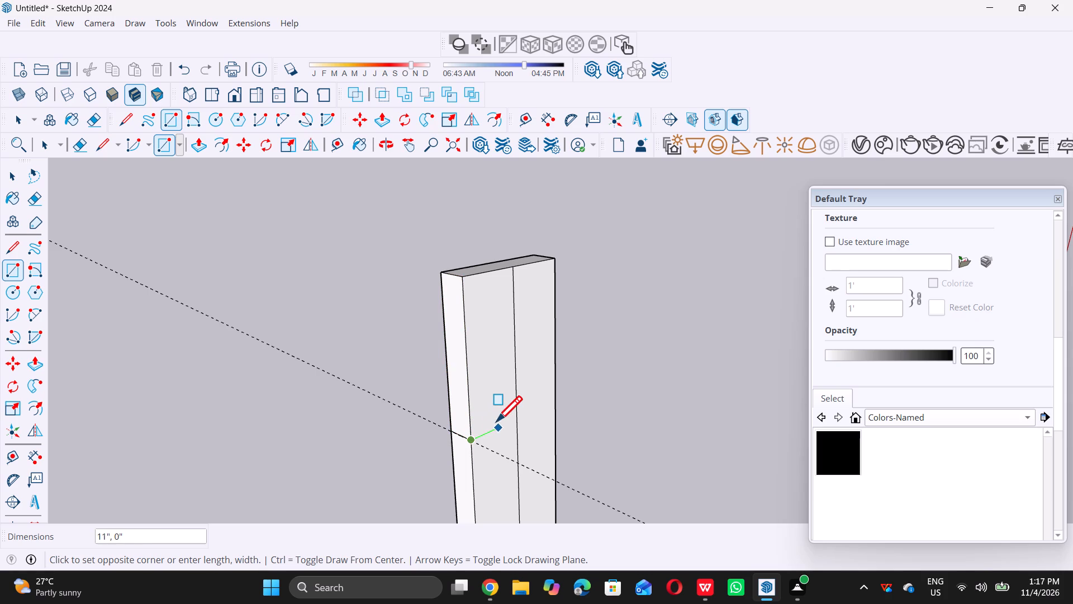
pyautogui.press('space')
# Push/Pull the rectangle at the top of the post's inner side about 12' to the tower's edge as a beam.
pyautogui.scroll(6, 422, 400)
pyautogui.scroll(-6, 421, 390)
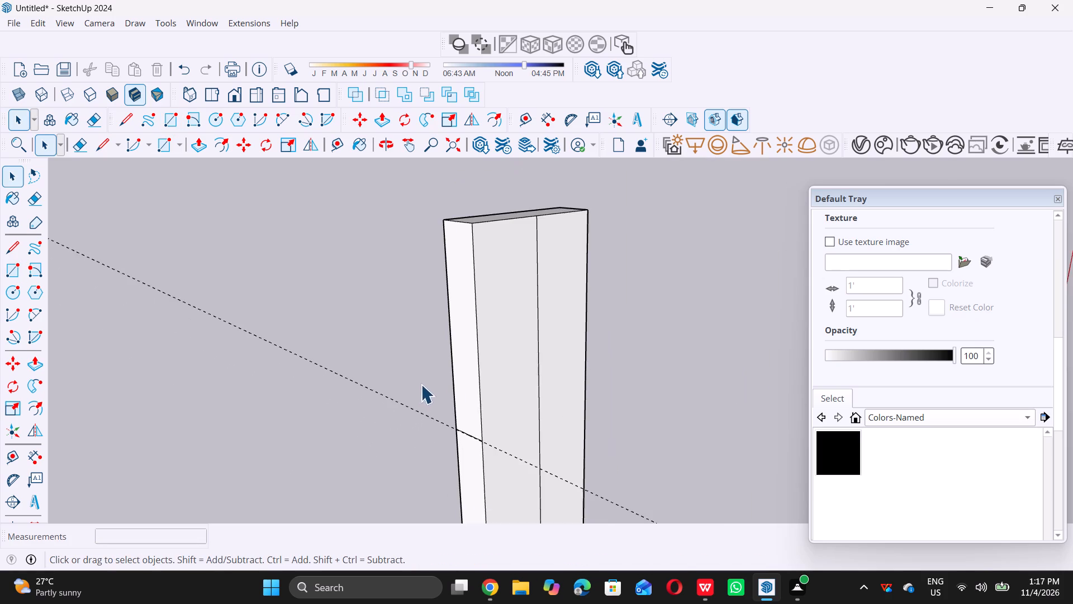
pyautogui.moveTo(454, 411); pyautogui.dragTo(479, 406, button='middle')
pyautogui.scroll(7, 469, 409)
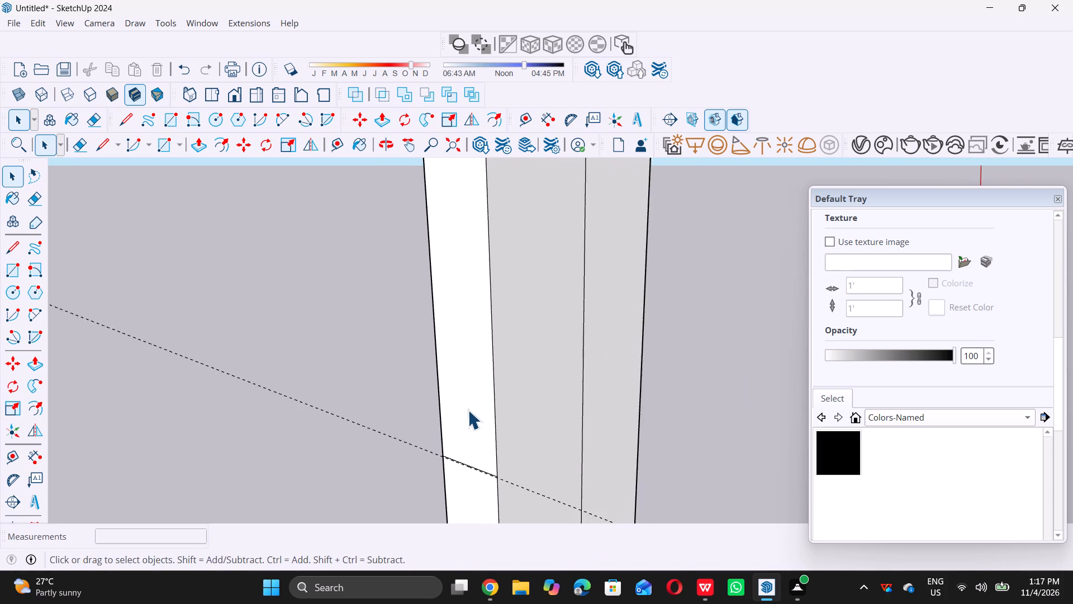
pyautogui.doubleClick(468, 411)
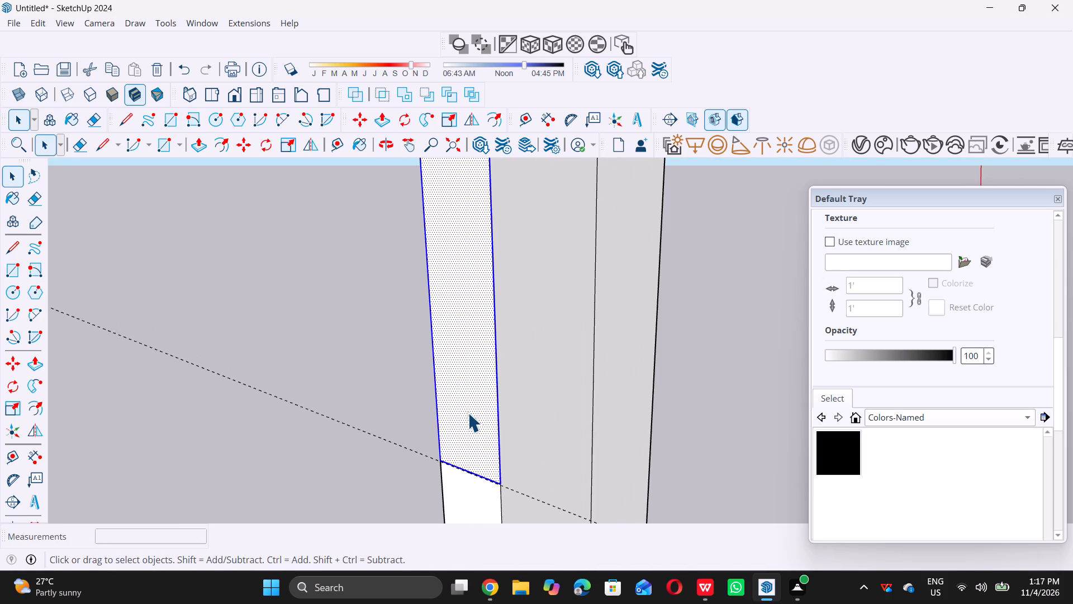
pyautogui.press('p')
pyautogui.click(468, 413)
pyautogui.scroll(-7, 424, 430)
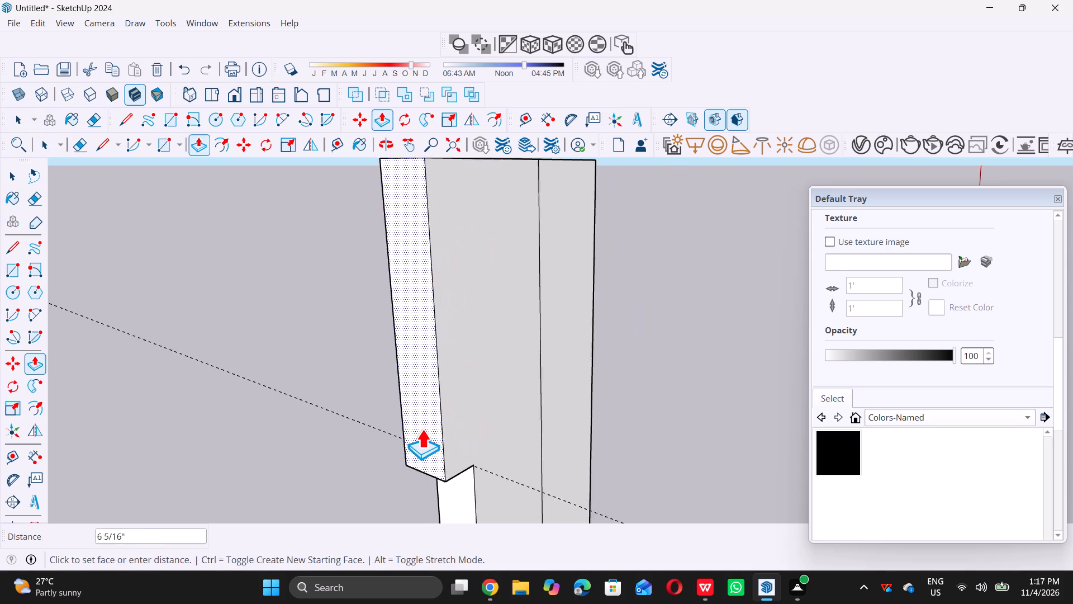
pyautogui.scroll(-18, 422, 429)
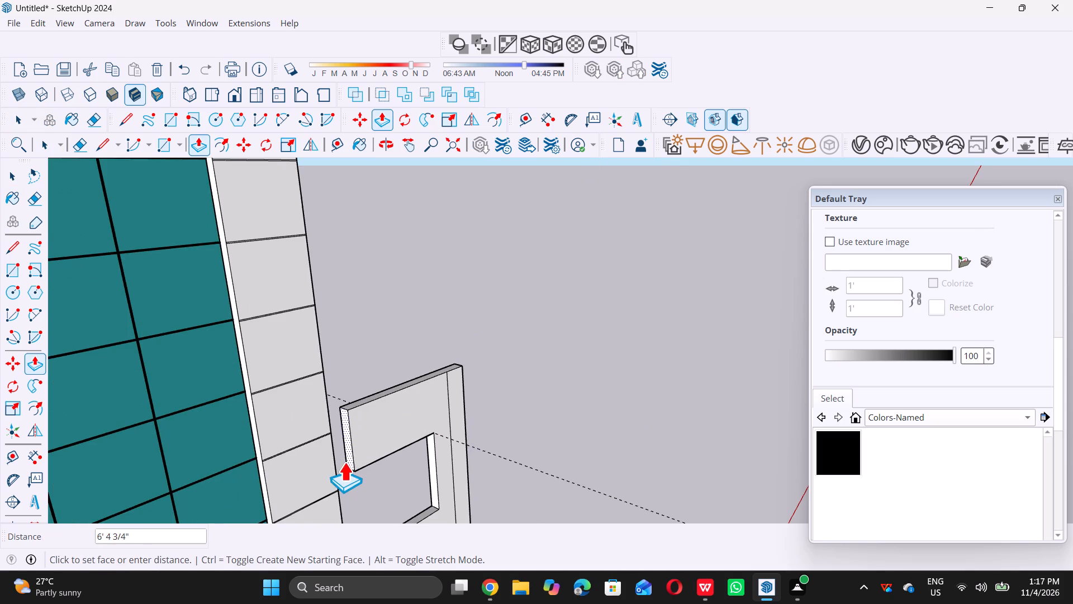
pyautogui.moveTo(327, 465); pyautogui.dragTo(224, 492, button='middle')
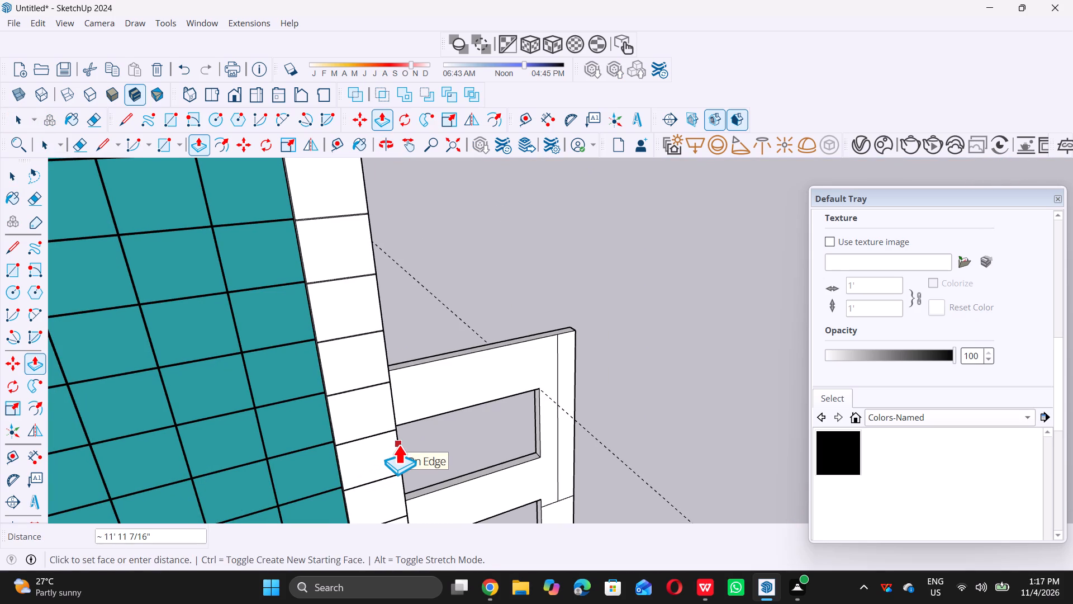
pyautogui.doubleClick(398, 445)
pyautogui.press('space')
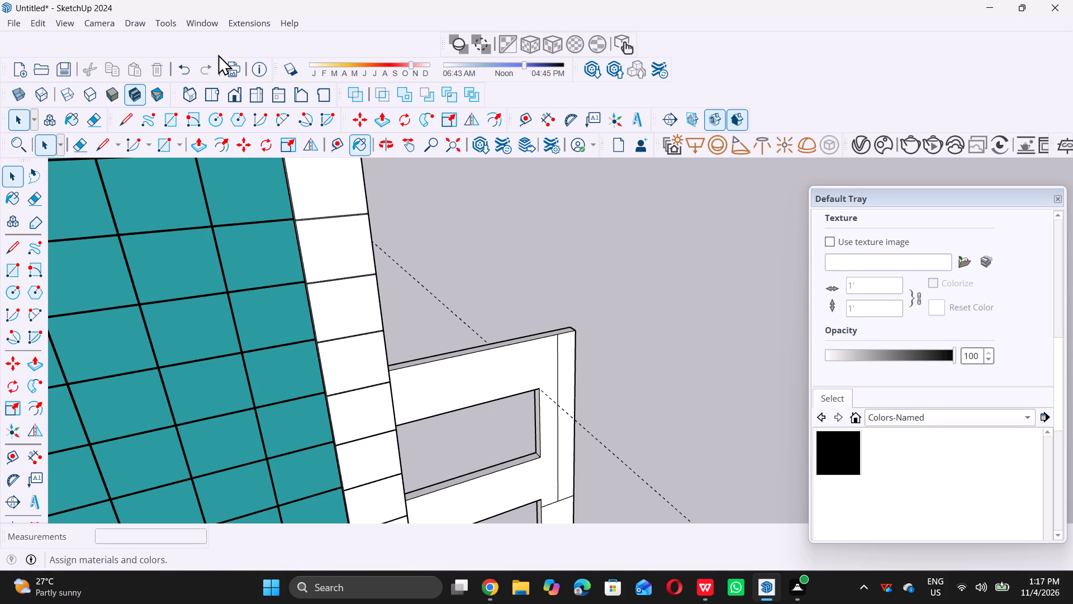
# Delete all construction guides from the model.
pyautogui.click(30, 25)
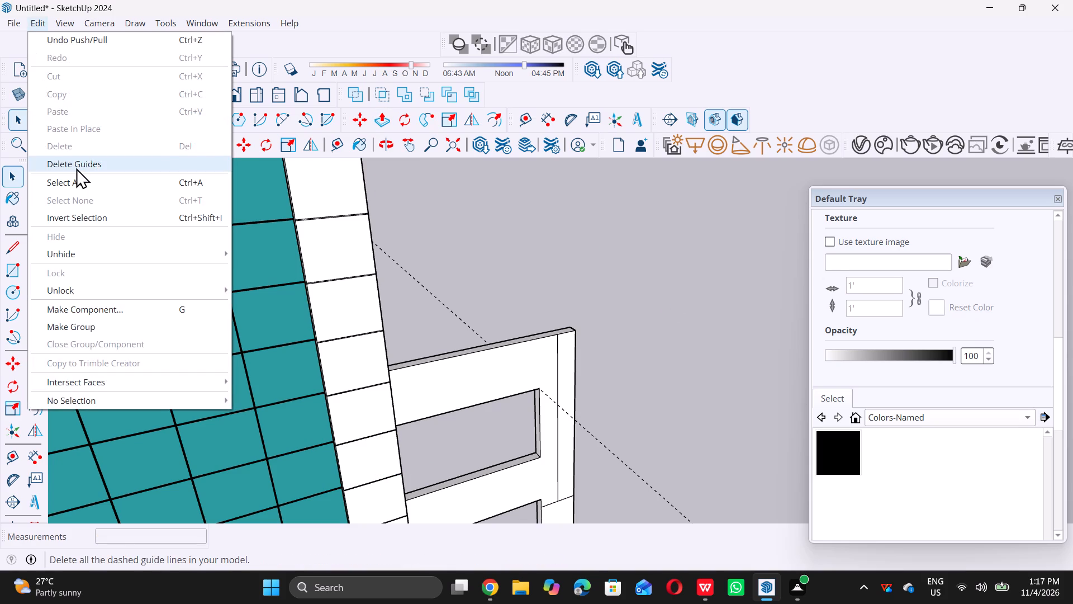
pyautogui.tripleClick(76, 168)
pyautogui.click(76, 168)
pyautogui.scroll(-6, 70, 200)
pyautogui.doubleClick(431, 254)
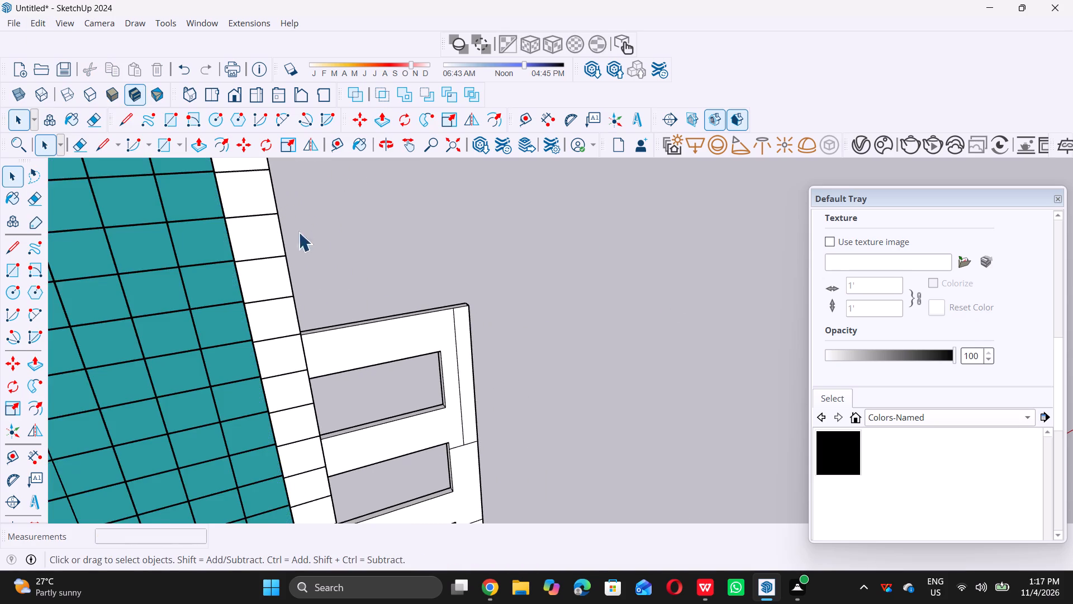
# Draw a horizontal line about 3' long across the post's front face, just below the top beam.
pyautogui.scroll(-6, 276, 233)
pyautogui.moveTo(390, 287); pyautogui.dragTo(346, 248, button='middle')
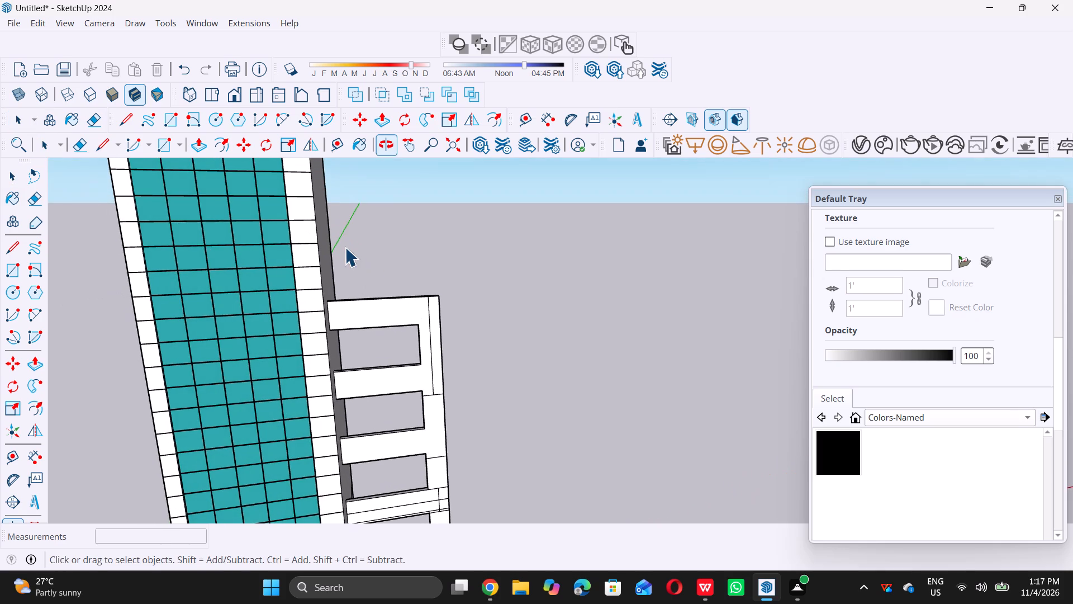
pyautogui.moveTo(418, 356); pyautogui.dragTo(402, 311, button='middle')
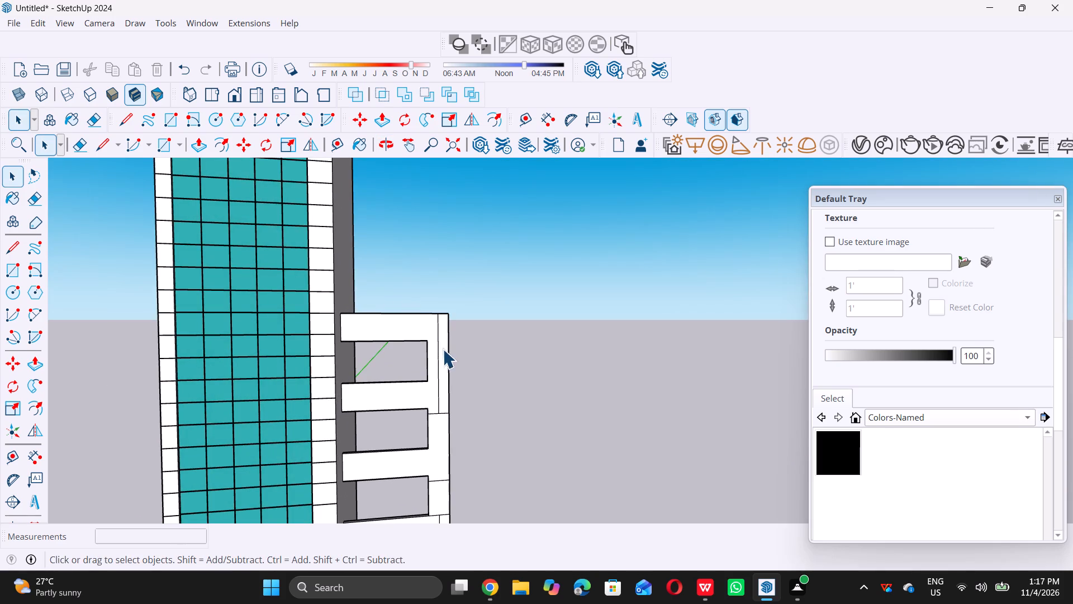
pyautogui.scroll(10, 443, 349)
pyautogui.press('l')
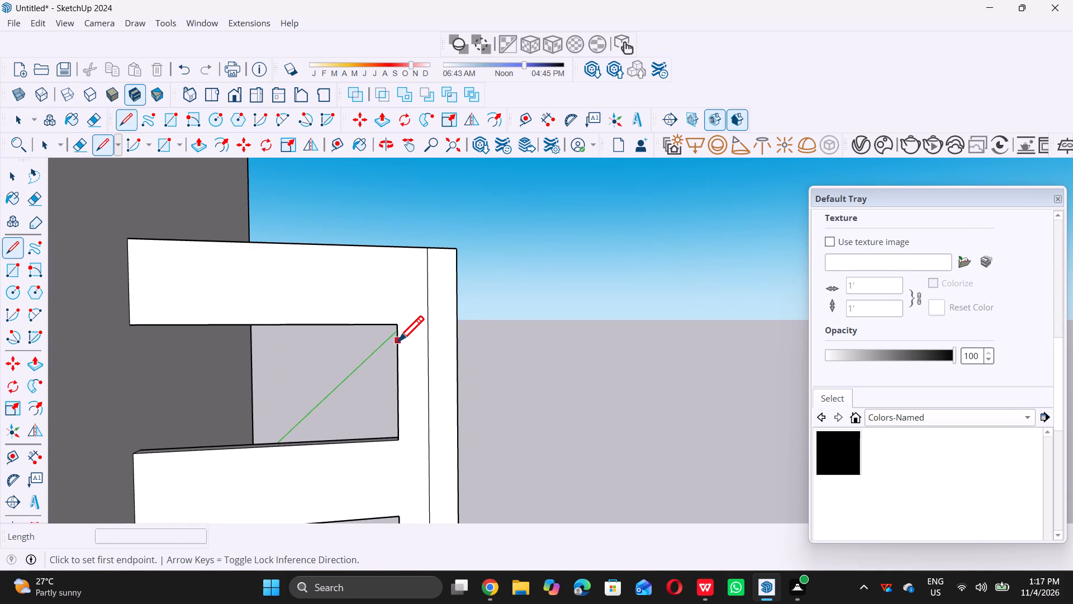
pyautogui.click(398, 341)
pyautogui.click(458, 336)
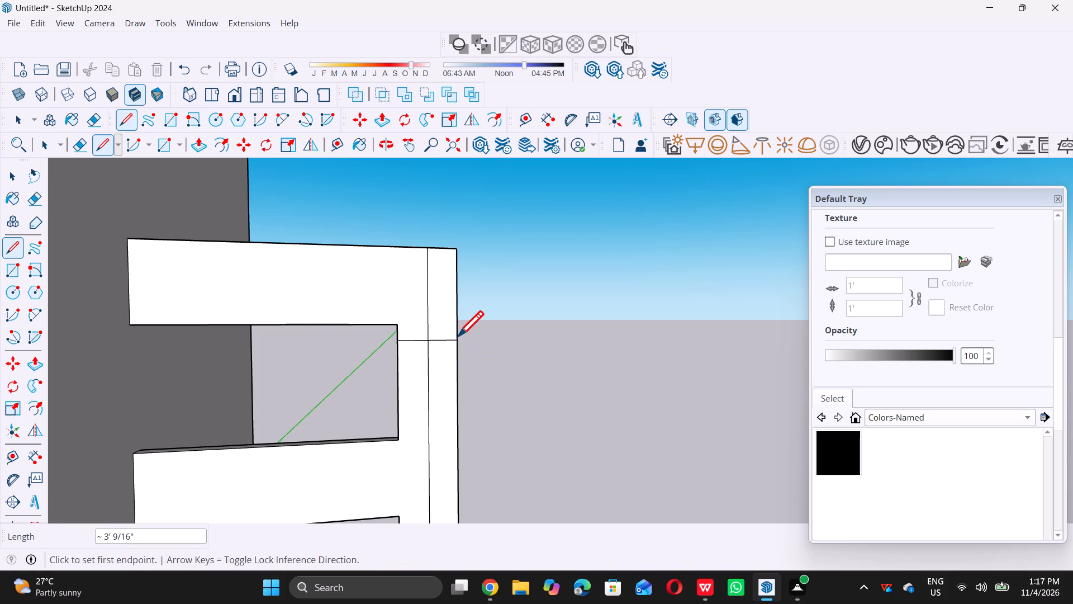
pyautogui.press('space')
# Erase the vertical line segment on the post's front face below the new horizontal line.
pyautogui.scroll(-9, 379, 333)
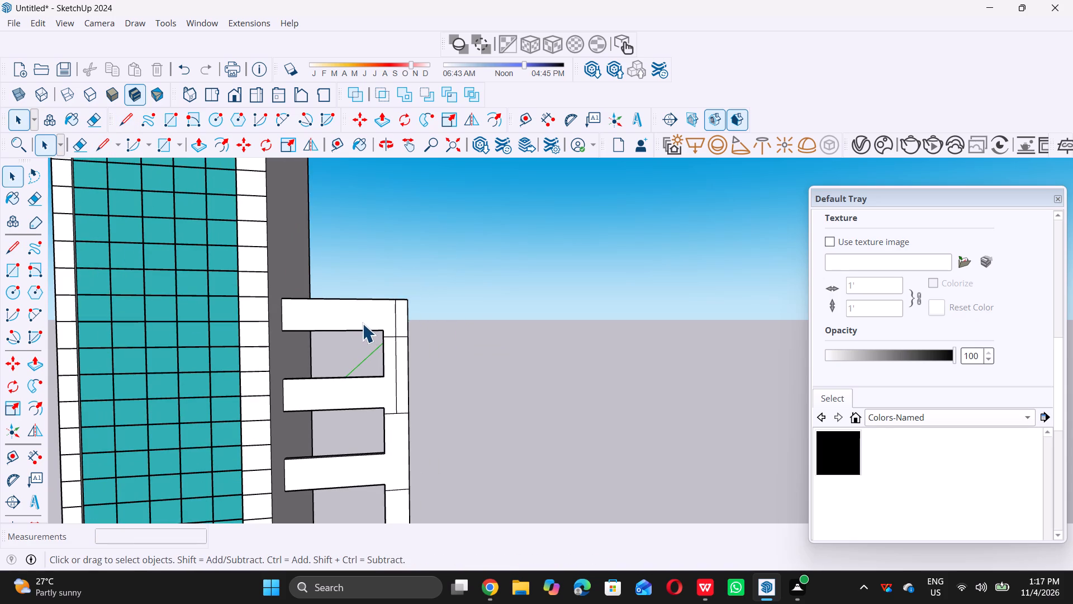
pyautogui.scroll(6, 402, 351)
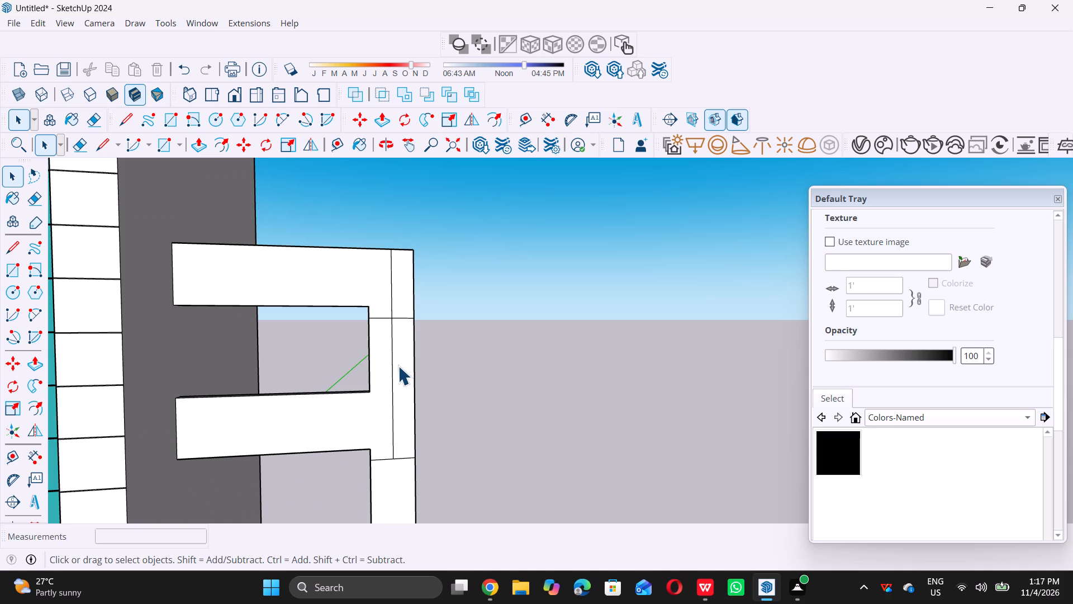
pyautogui.press('e')
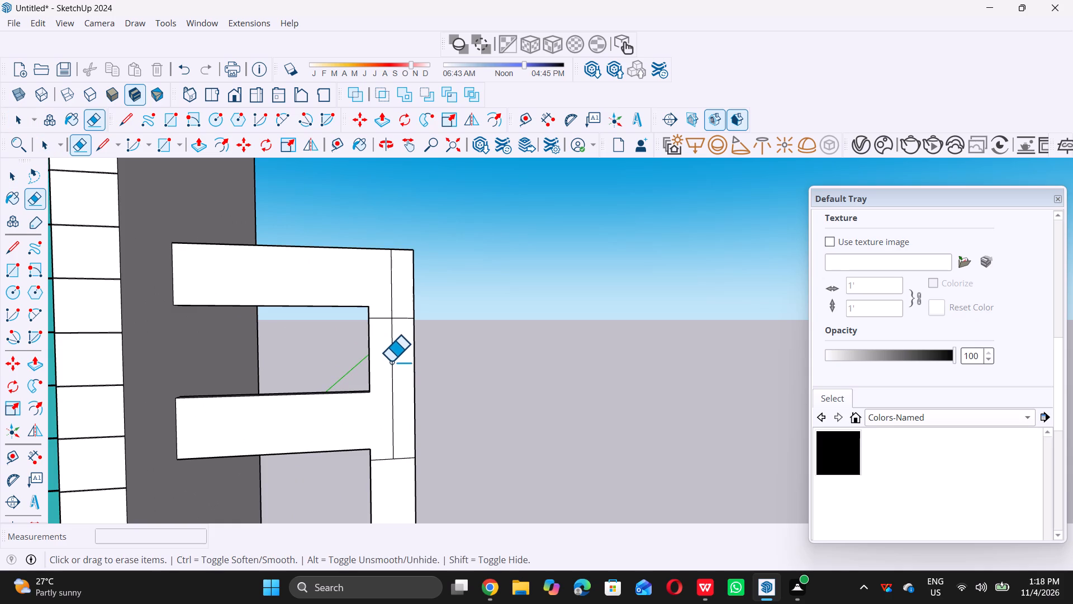
pyautogui.doubleClick(391, 361)
pyautogui.click(392, 362)
pyautogui.press('space')
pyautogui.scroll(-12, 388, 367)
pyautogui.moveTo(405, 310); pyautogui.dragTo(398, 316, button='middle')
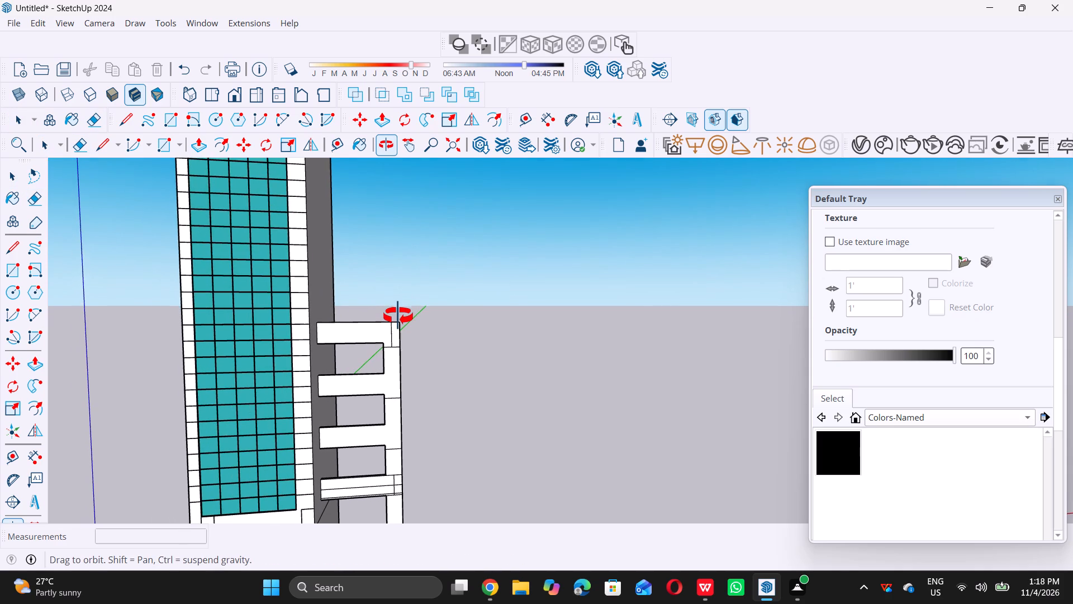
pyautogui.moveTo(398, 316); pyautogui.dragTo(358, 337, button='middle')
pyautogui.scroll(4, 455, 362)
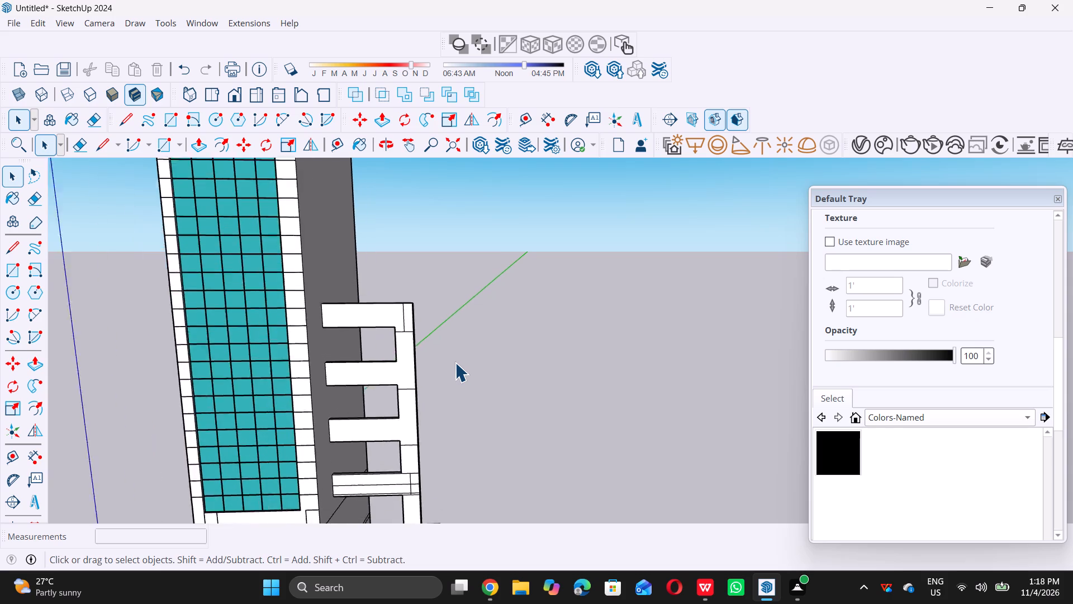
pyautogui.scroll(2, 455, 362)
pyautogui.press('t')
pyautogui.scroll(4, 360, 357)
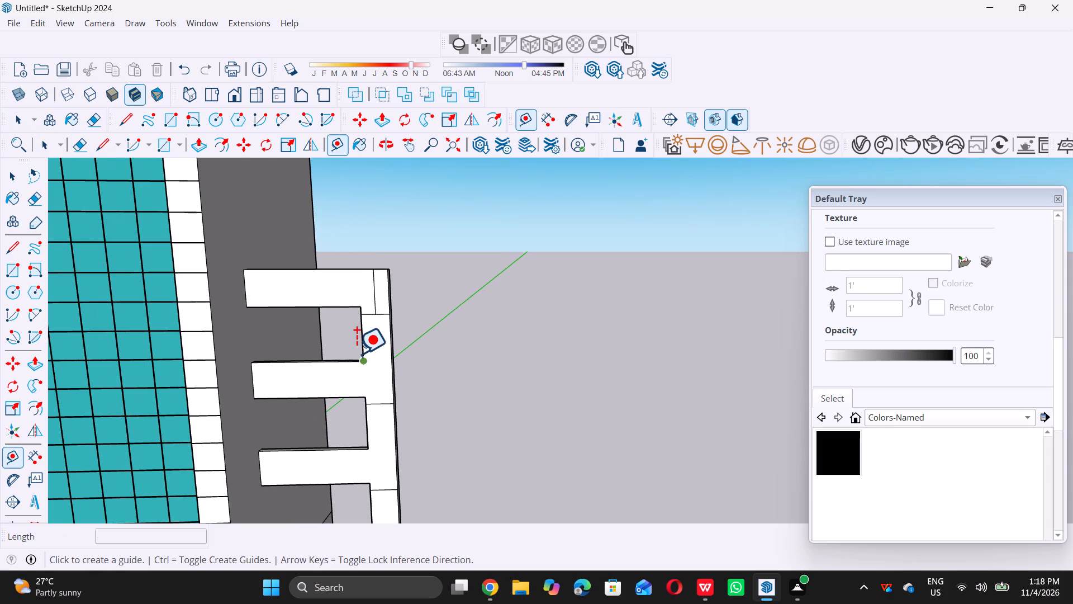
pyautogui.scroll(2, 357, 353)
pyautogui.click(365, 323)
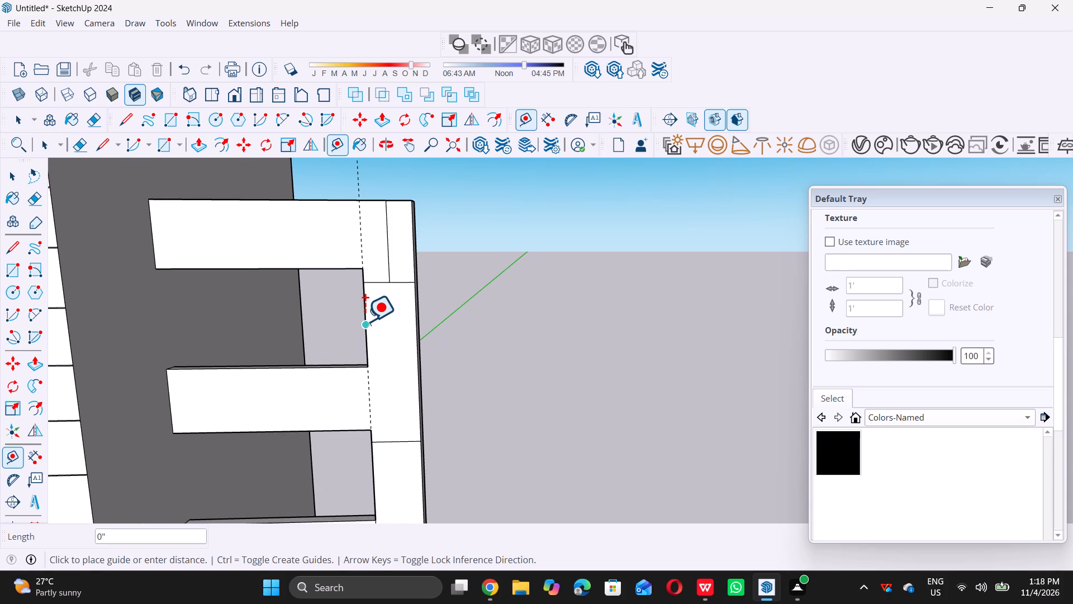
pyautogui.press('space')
# Place a vertical guide along the post's inner edge, in line with the openings between the beams.
pyautogui.scroll(-7, 365, 323)
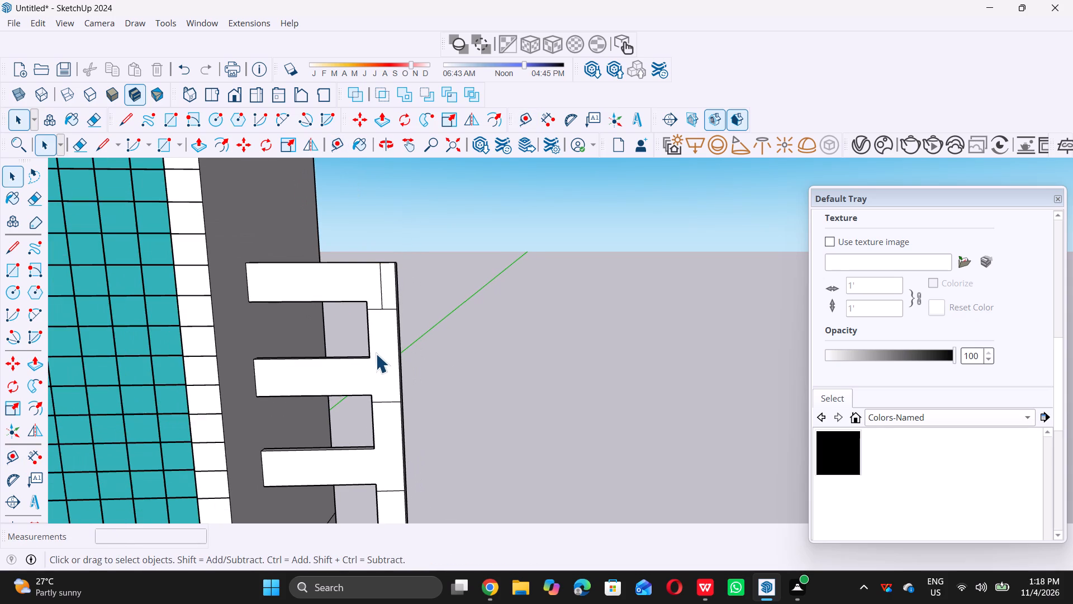
pyautogui.press('t')
pyautogui.scroll(6, 373, 347)
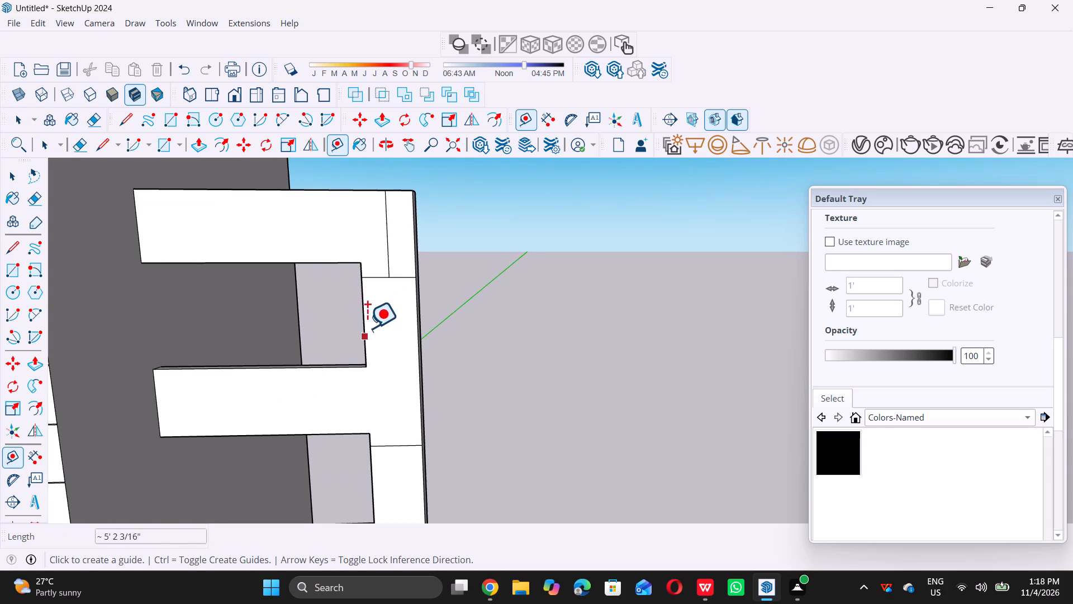
pyautogui.doubleClick(360, 306)
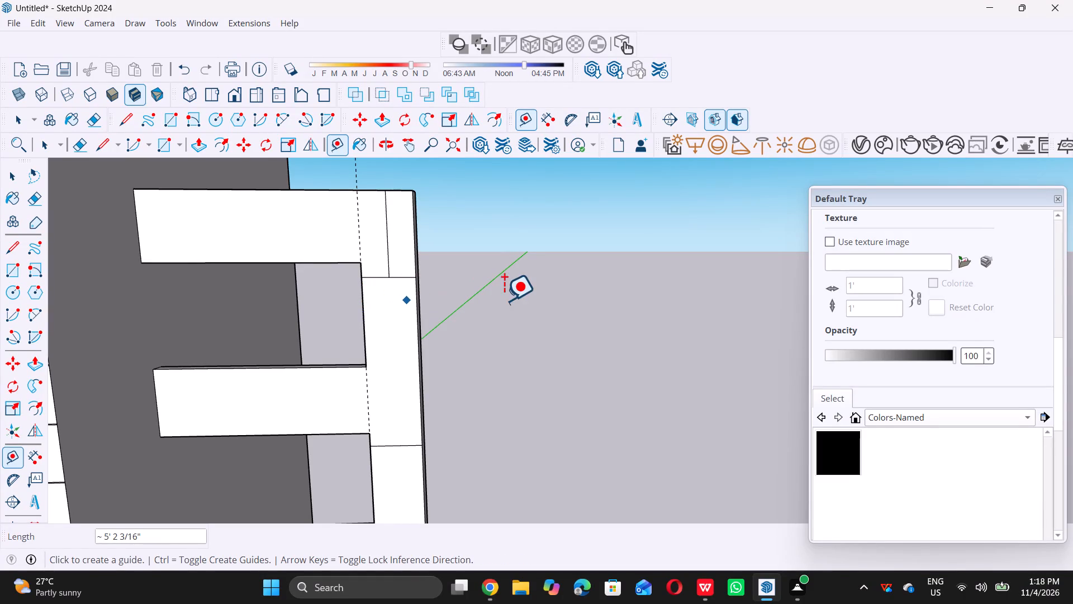
pyautogui.press('space')
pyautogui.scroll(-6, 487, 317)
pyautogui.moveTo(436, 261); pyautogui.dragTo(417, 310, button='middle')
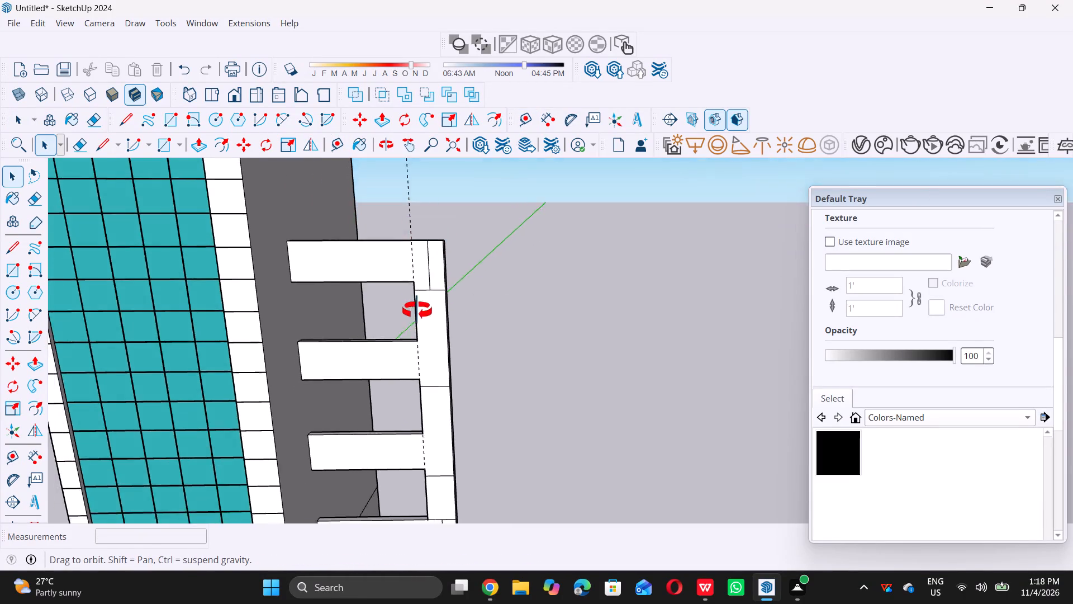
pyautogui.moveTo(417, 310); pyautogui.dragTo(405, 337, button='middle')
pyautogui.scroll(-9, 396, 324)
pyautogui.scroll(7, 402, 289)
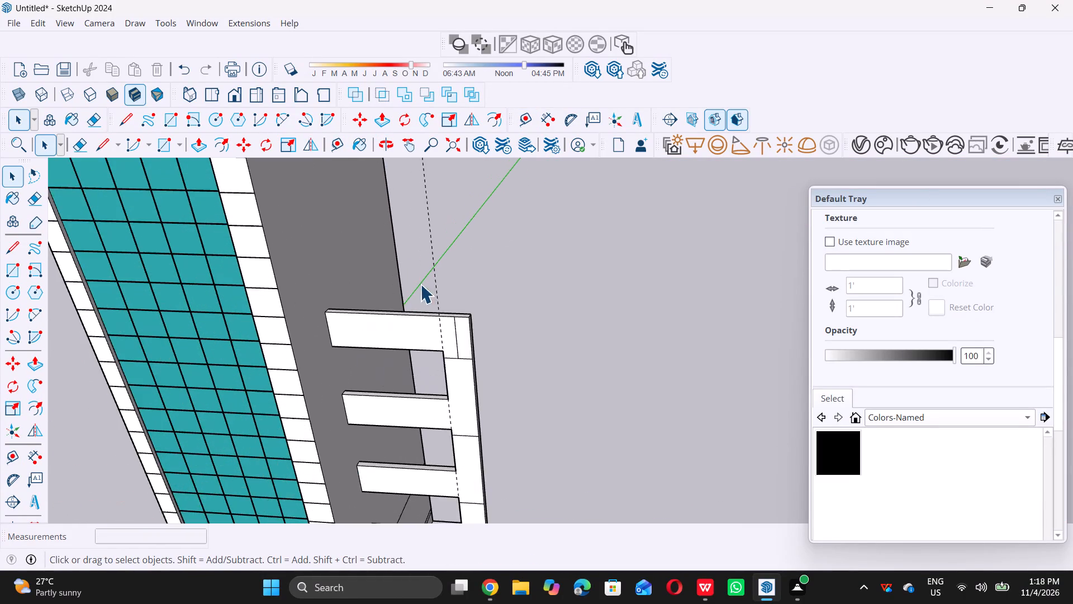
# Draw a 9" line across the top beam's top face, from the guide's intersection with the front edge to the back edge.
pyautogui.scroll(6, 443, 292)
pyautogui.scroll(5, 474, 331)
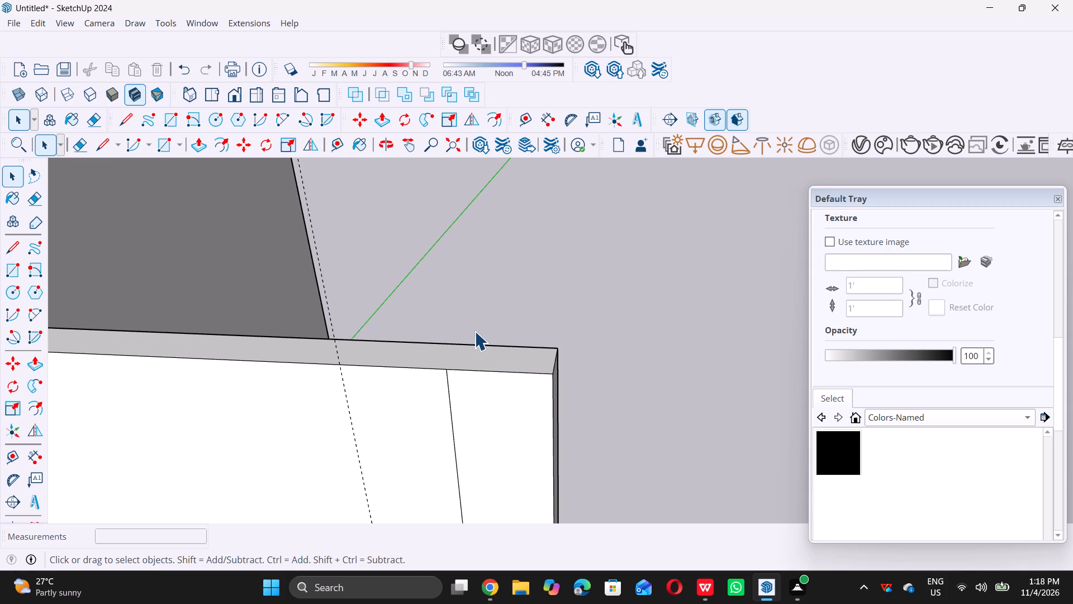
pyautogui.press('l')
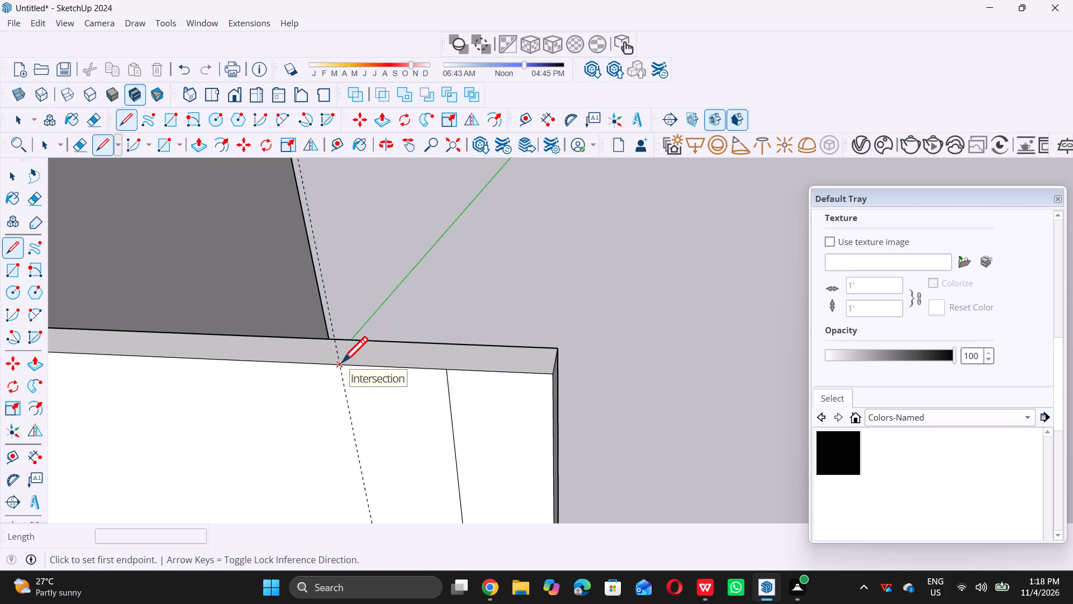
pyautogui.doubleClick(342, 362)
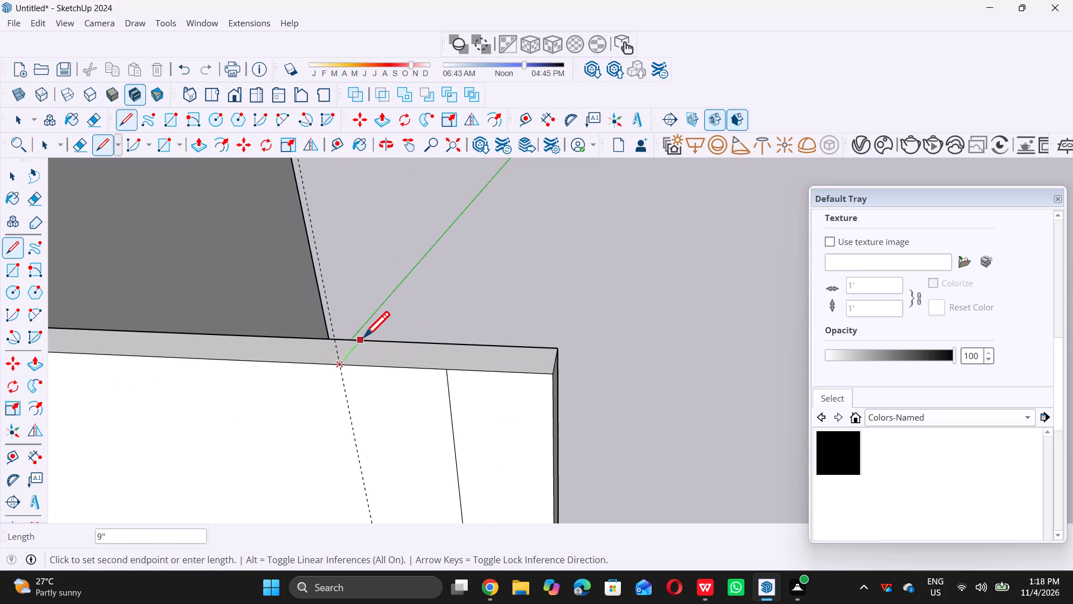
pyautogui.click(364, 337)
pyautogui.press('space')
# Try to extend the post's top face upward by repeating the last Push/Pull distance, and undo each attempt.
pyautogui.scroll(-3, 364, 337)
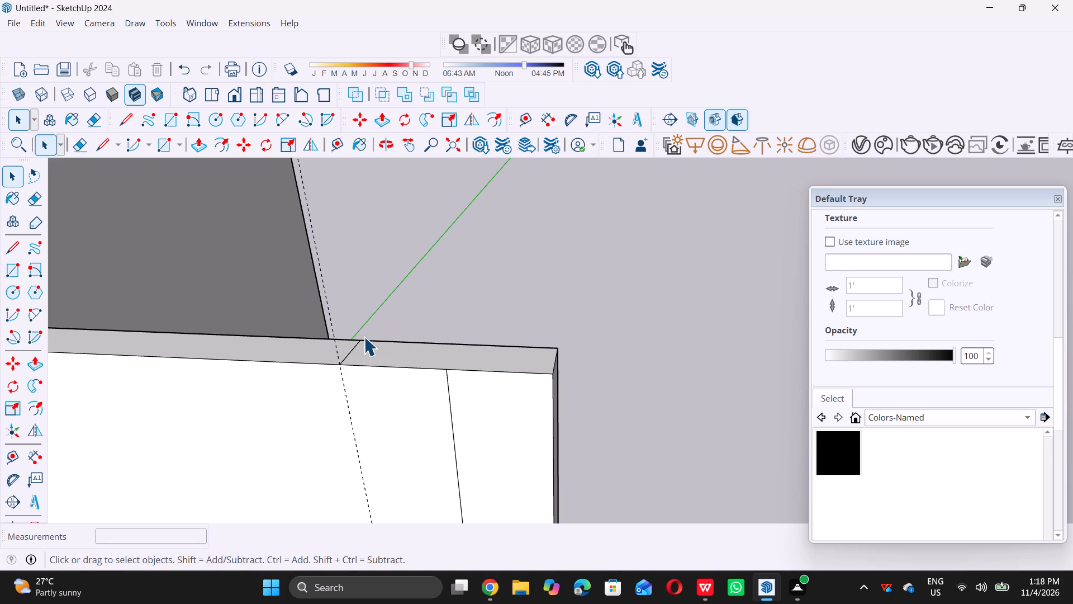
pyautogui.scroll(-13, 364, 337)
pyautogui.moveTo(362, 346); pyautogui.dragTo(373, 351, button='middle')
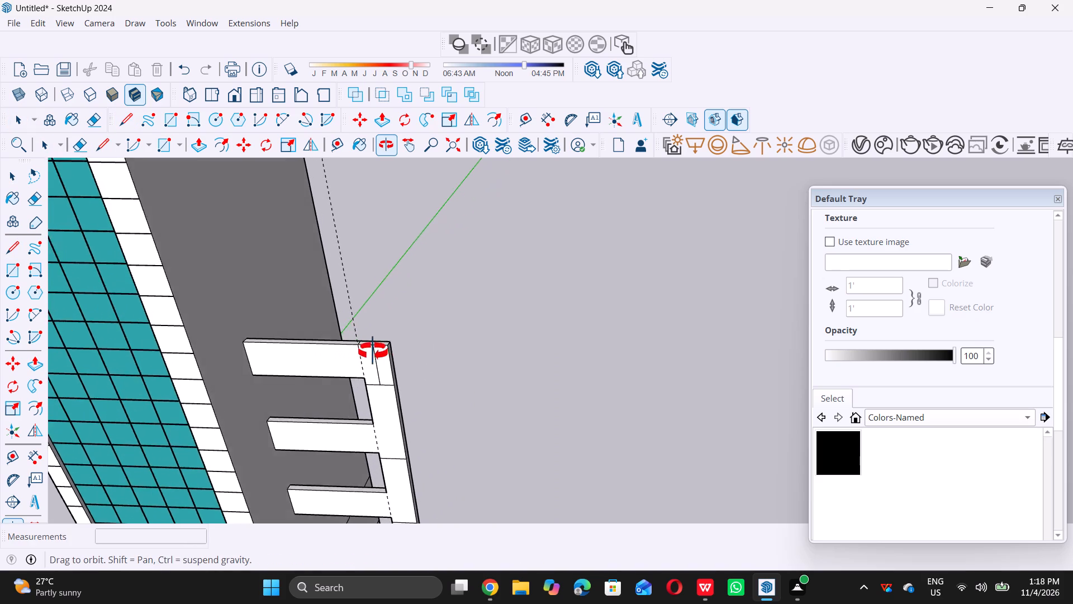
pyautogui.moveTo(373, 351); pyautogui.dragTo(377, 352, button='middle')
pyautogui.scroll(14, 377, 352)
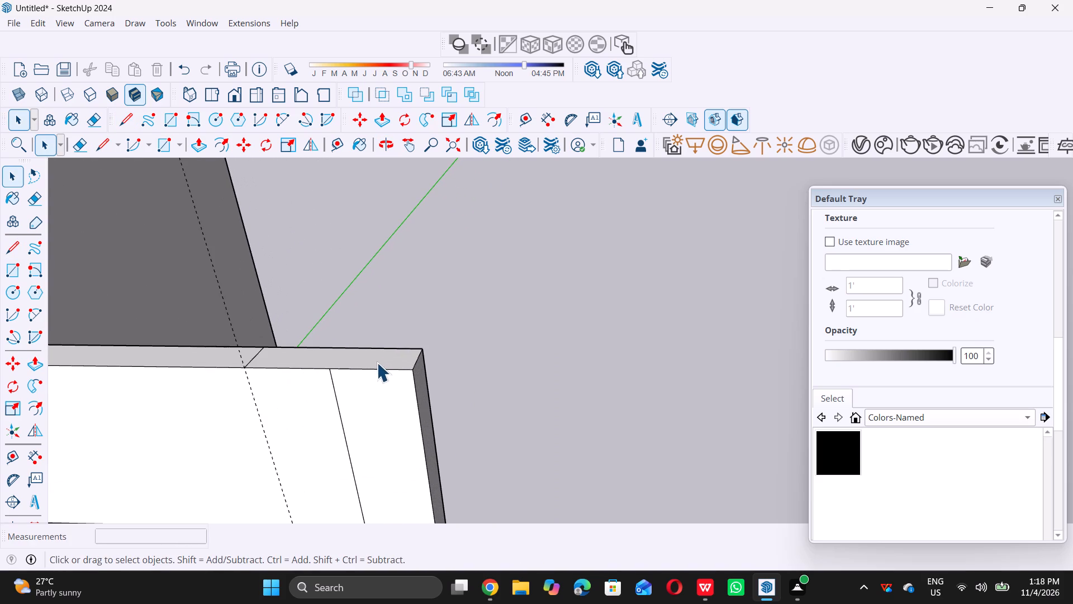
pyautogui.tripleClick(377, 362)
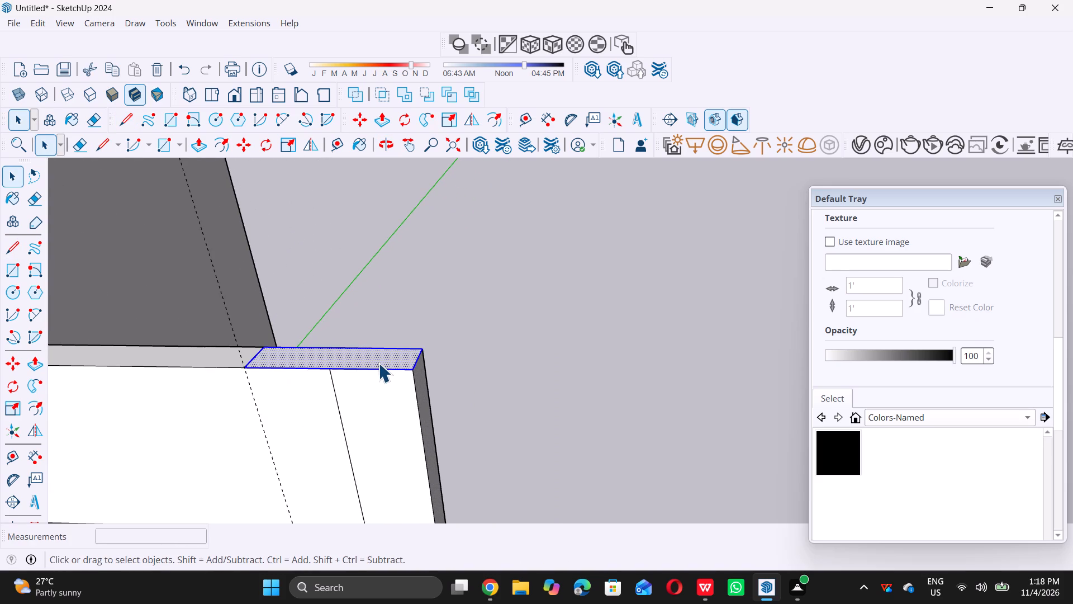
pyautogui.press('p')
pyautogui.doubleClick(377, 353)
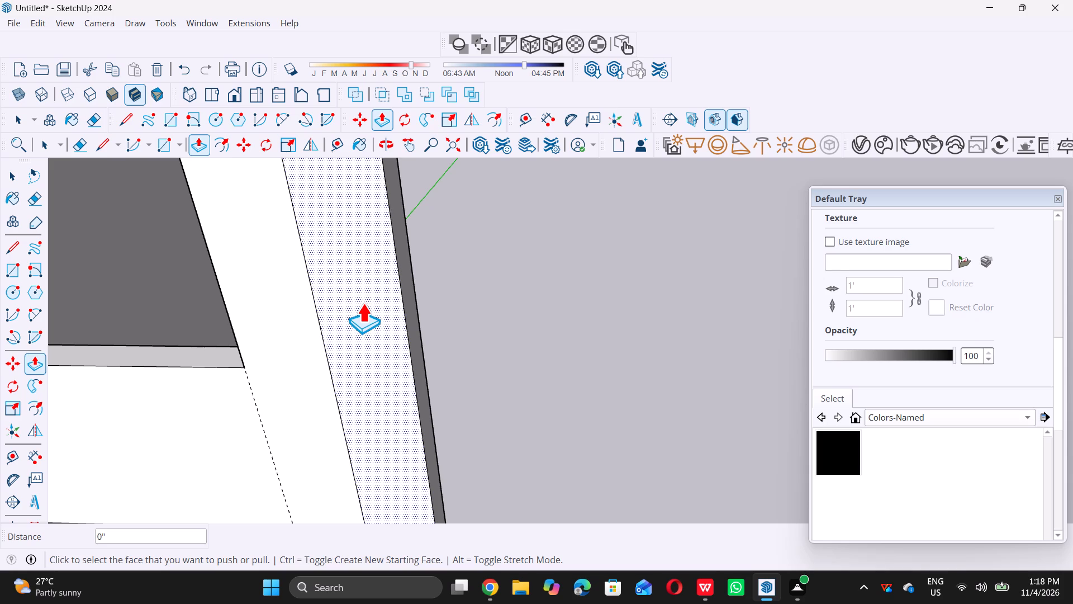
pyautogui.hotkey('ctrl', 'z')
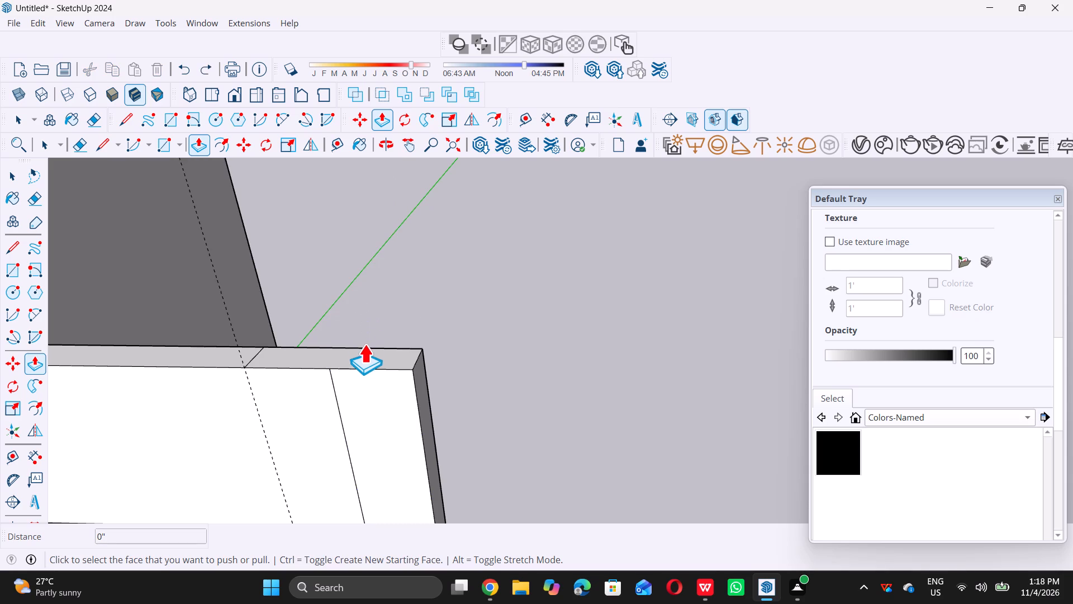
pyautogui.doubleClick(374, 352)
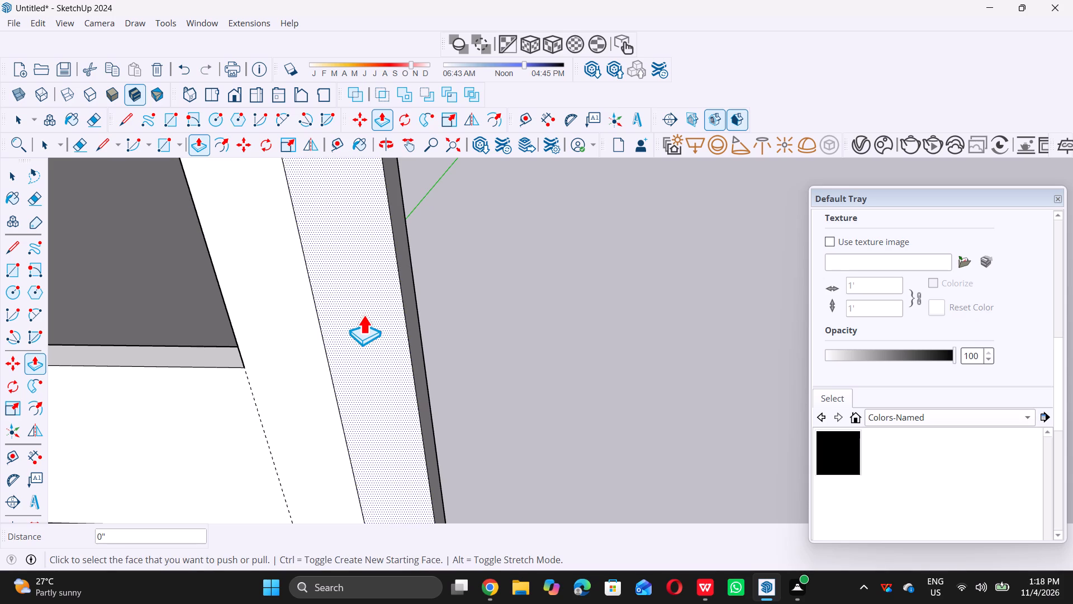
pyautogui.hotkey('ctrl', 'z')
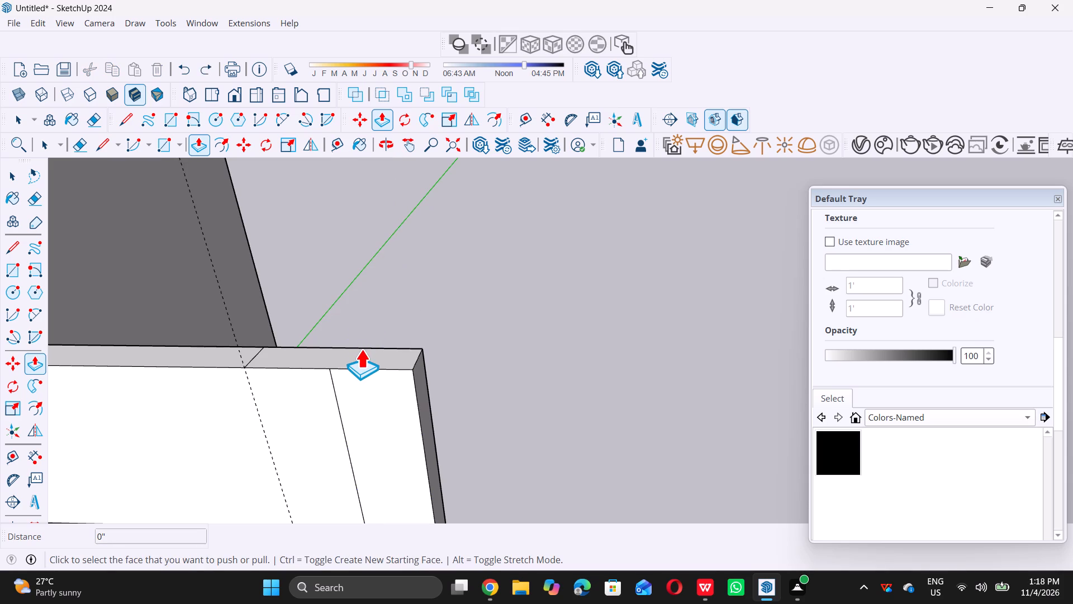
# Pull the post's top face, beyond the new line, upward by 10'.
pyautogui.click(364, 351)
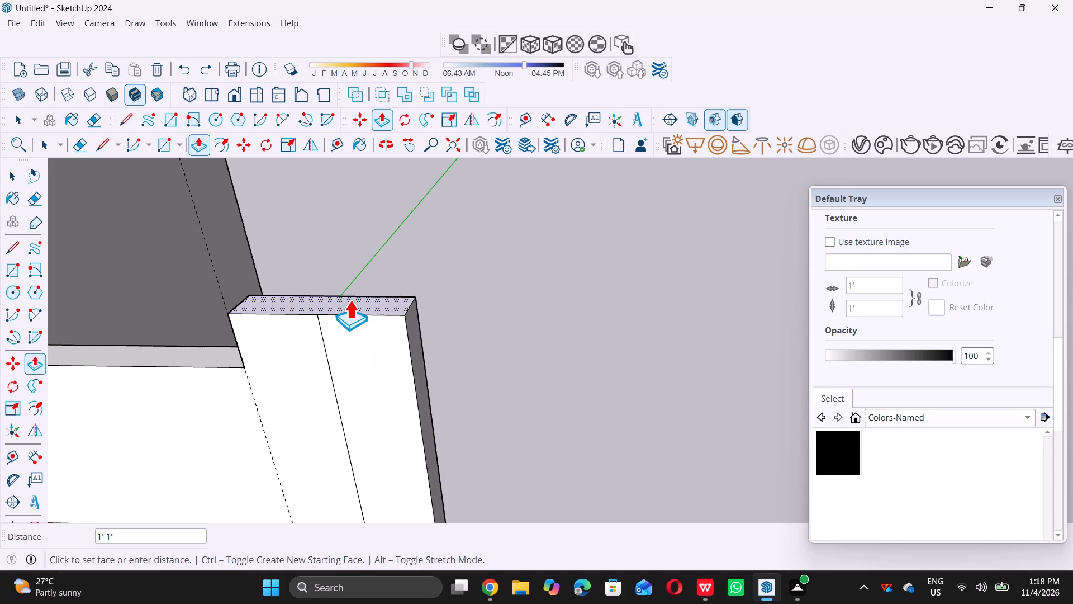
pyautogui.write("10'")
pyautogui.press('Return')
pyautogui.press('space')
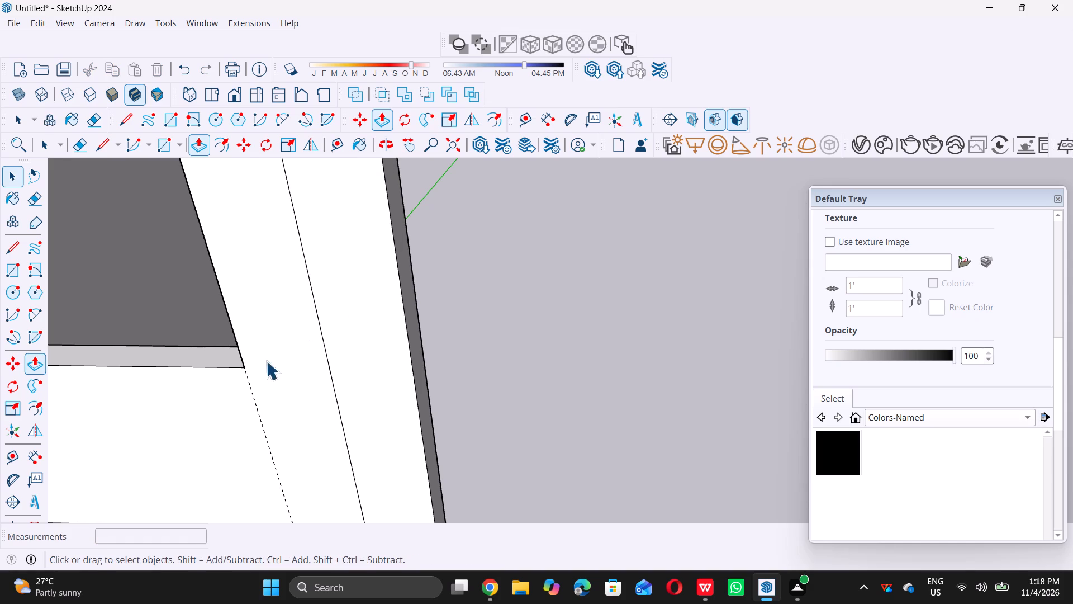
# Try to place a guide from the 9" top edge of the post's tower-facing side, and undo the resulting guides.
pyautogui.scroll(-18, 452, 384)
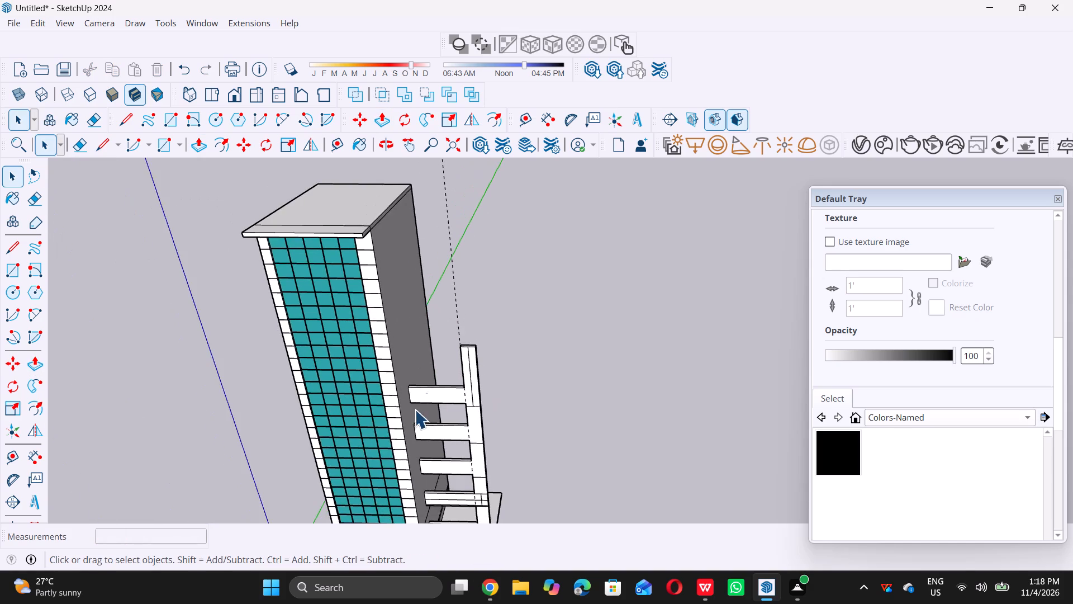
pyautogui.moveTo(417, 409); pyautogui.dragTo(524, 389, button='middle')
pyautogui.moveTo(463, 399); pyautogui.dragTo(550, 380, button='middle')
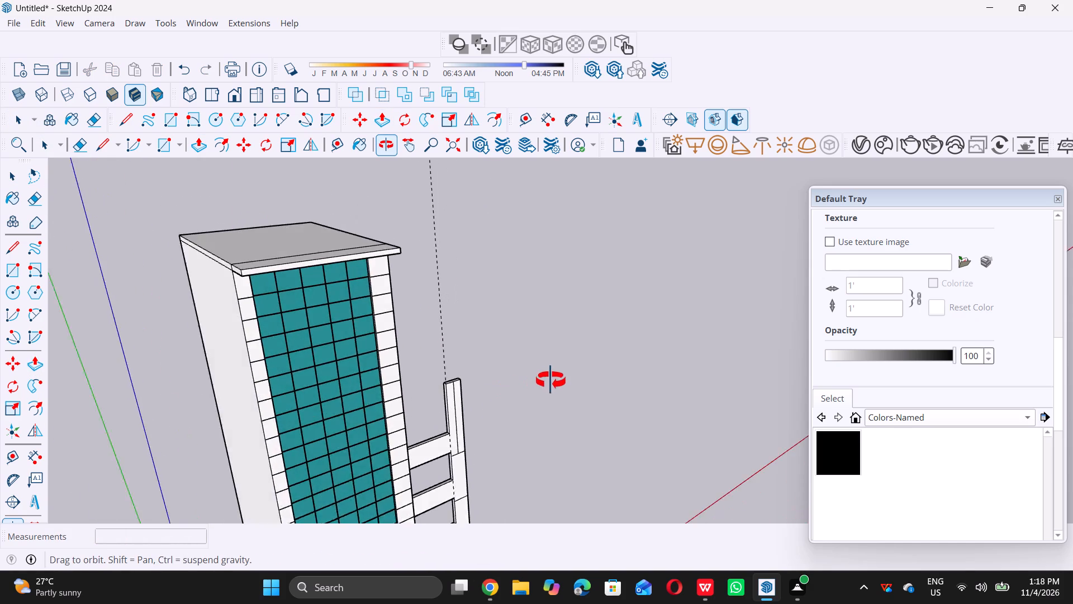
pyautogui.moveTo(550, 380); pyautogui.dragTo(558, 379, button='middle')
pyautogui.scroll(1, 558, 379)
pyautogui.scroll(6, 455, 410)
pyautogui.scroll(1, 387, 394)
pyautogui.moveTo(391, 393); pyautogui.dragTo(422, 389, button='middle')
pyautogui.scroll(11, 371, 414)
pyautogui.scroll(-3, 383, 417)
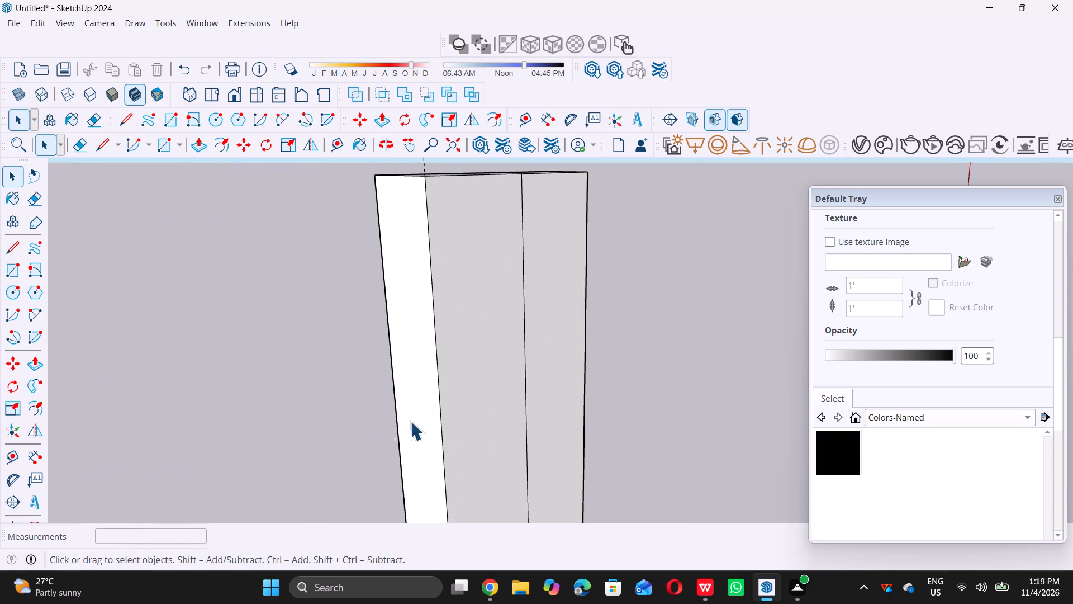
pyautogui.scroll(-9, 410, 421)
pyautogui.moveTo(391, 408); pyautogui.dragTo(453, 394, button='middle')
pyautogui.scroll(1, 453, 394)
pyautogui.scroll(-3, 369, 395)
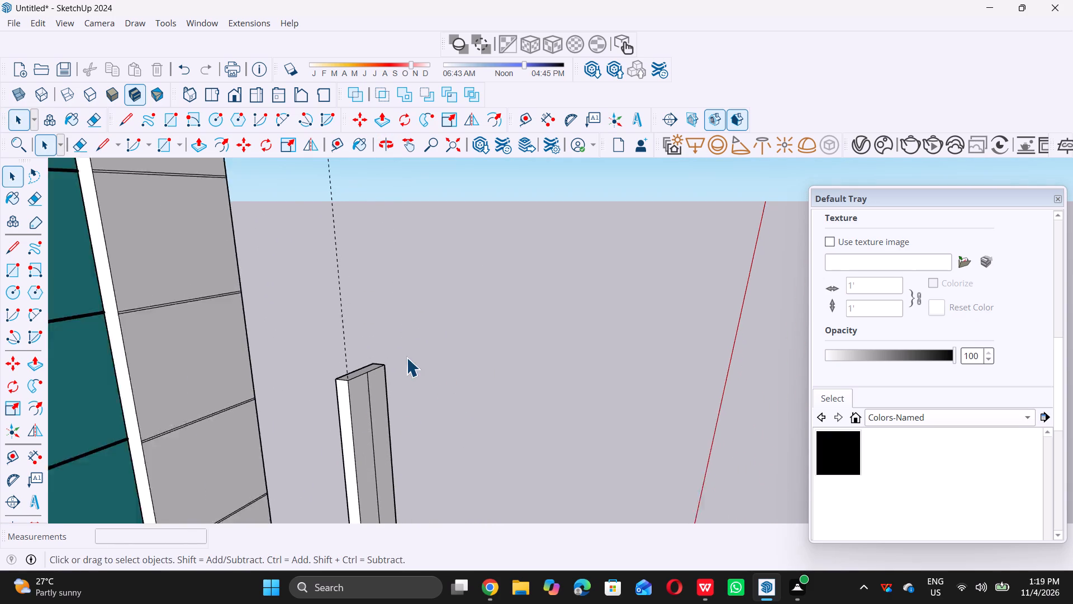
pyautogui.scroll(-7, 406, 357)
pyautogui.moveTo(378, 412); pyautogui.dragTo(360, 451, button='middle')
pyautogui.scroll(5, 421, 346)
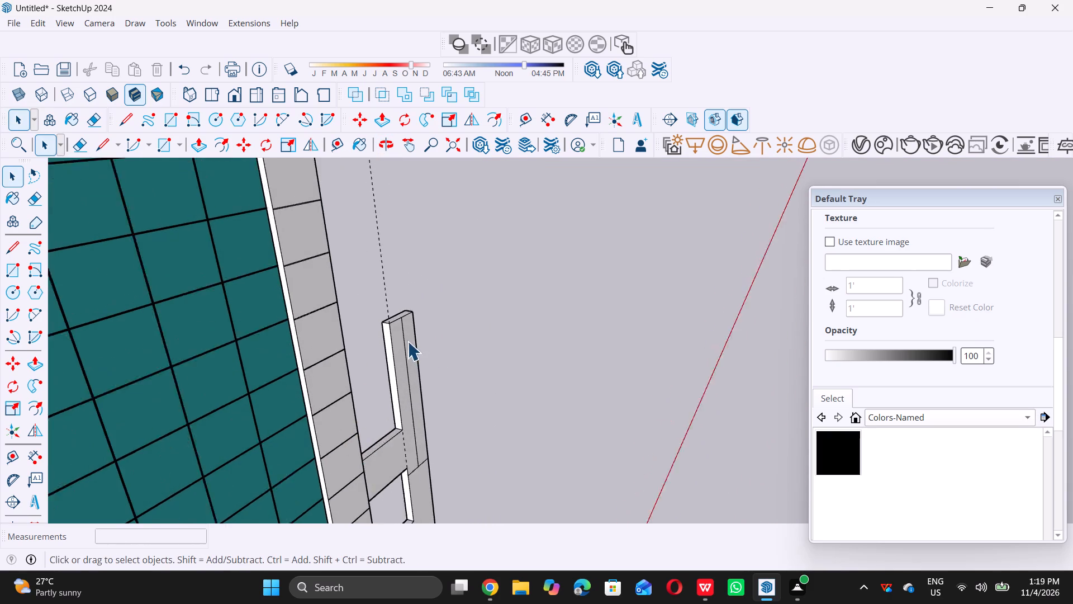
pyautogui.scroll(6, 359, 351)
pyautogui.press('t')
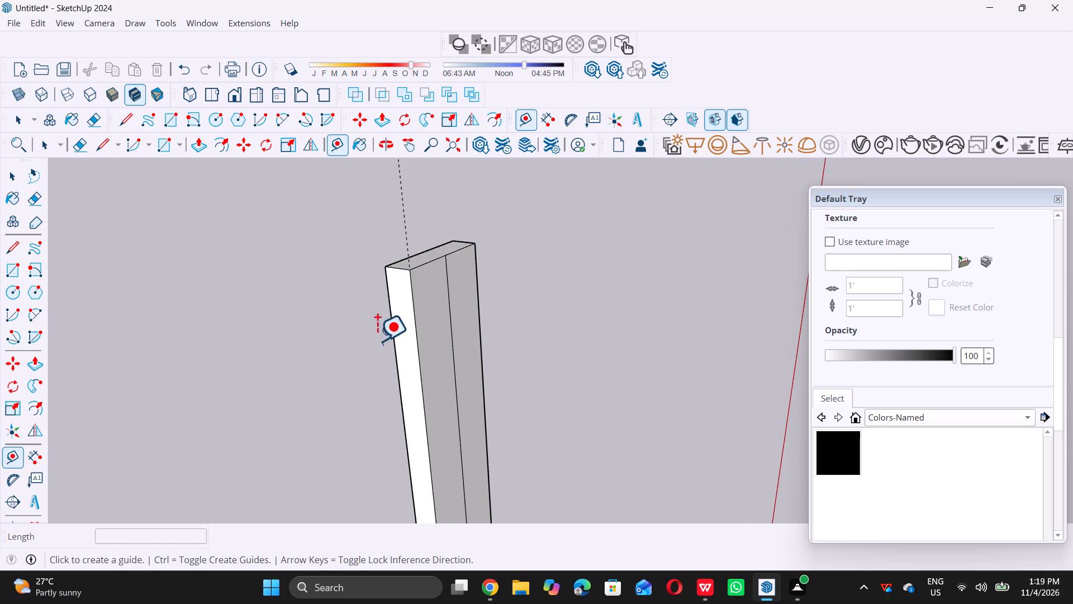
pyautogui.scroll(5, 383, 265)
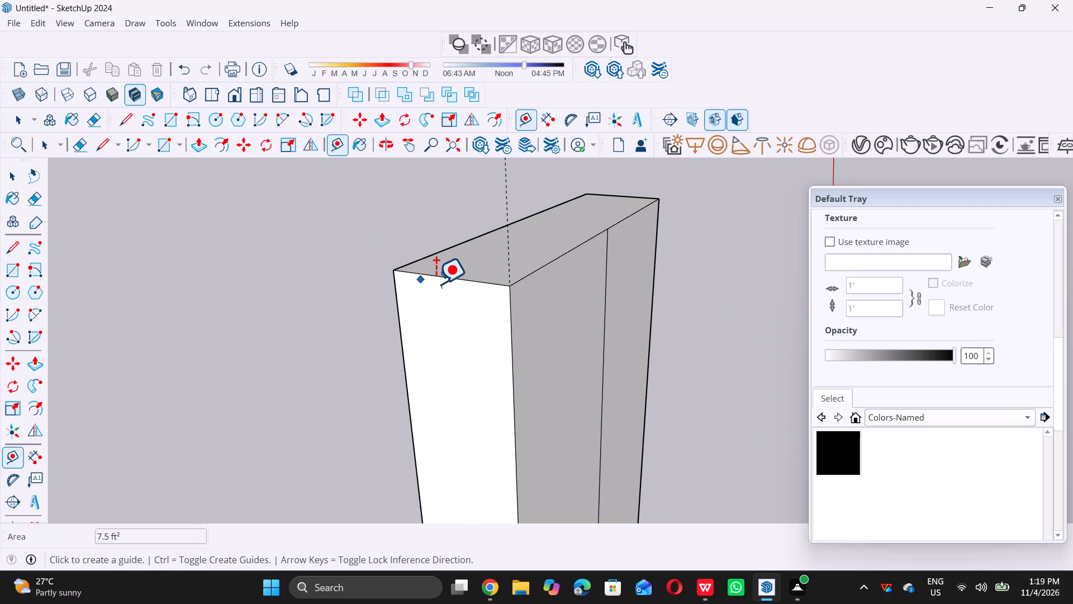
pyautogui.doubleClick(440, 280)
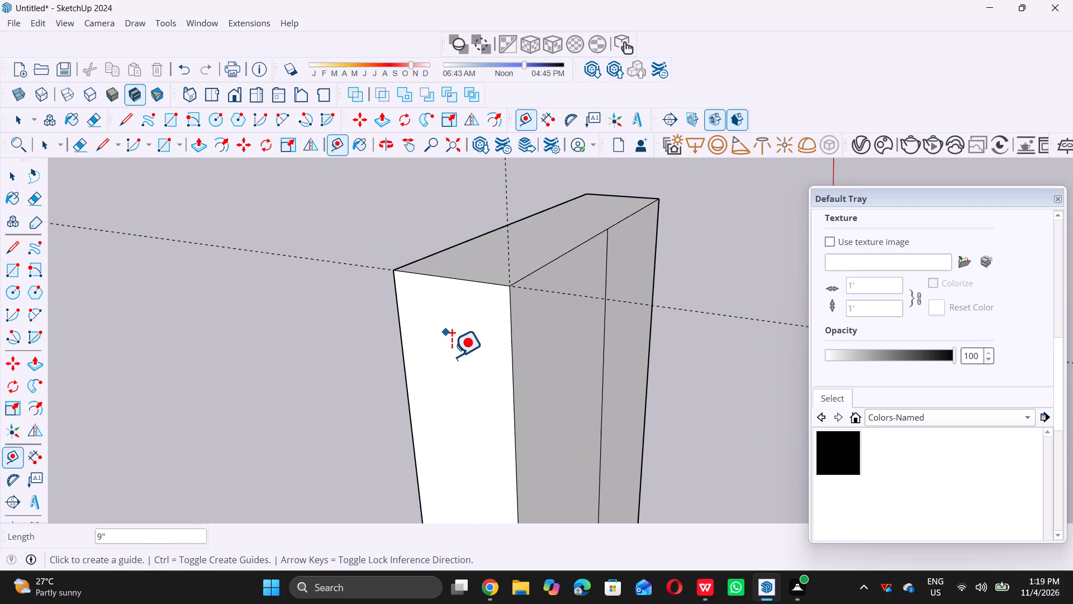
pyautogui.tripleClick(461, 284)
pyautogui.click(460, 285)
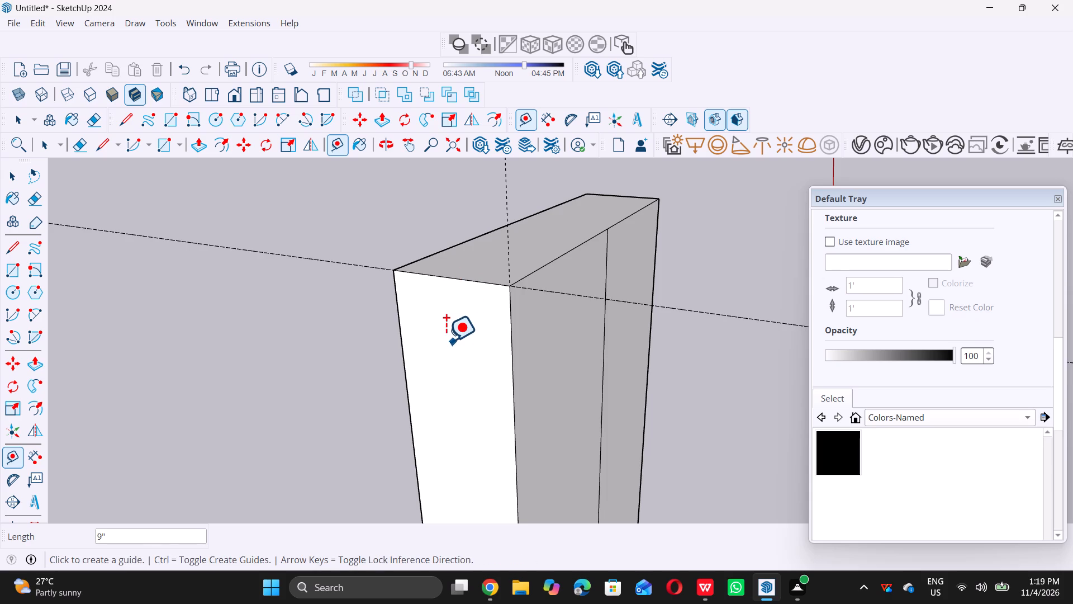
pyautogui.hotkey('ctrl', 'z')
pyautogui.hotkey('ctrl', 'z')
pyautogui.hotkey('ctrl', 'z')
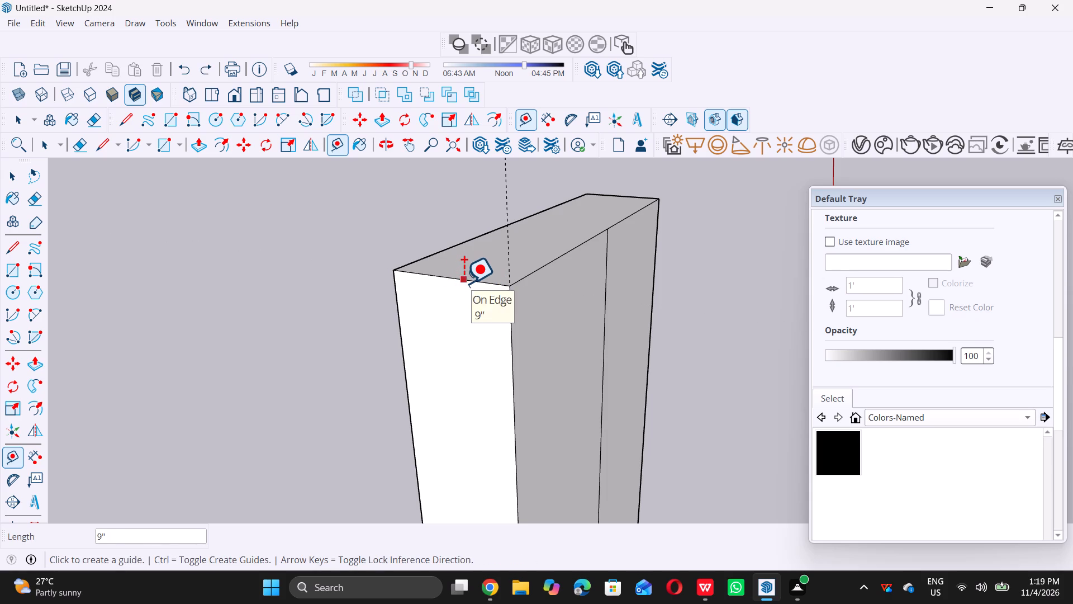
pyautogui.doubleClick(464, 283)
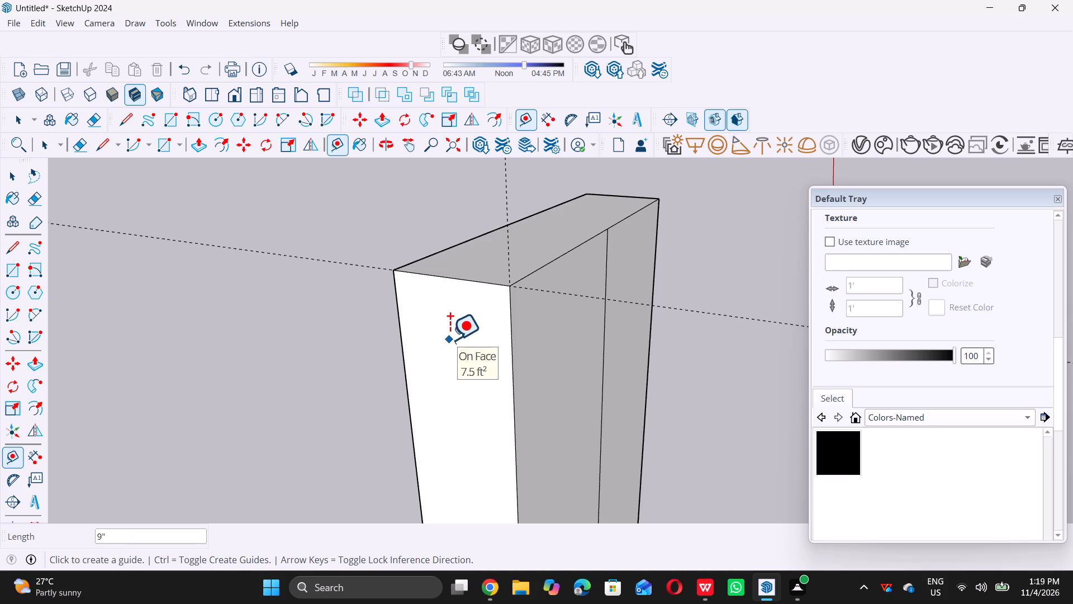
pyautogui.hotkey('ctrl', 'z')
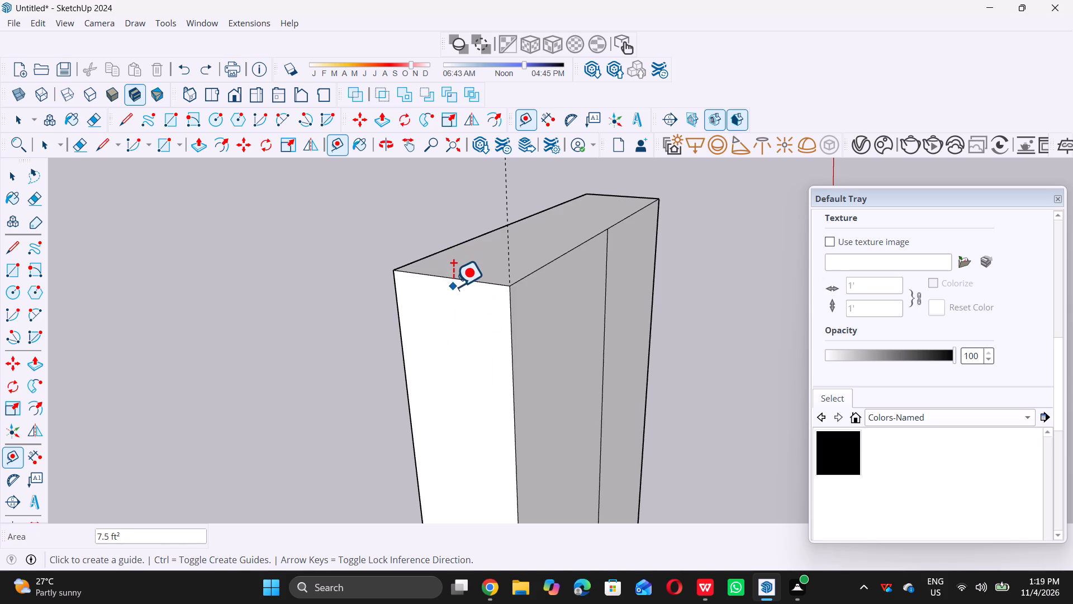
# Place a horizontal guide 4' below the top edge on the extended post's tower-facing side.
pyautogui.tripleClick(456, 282)
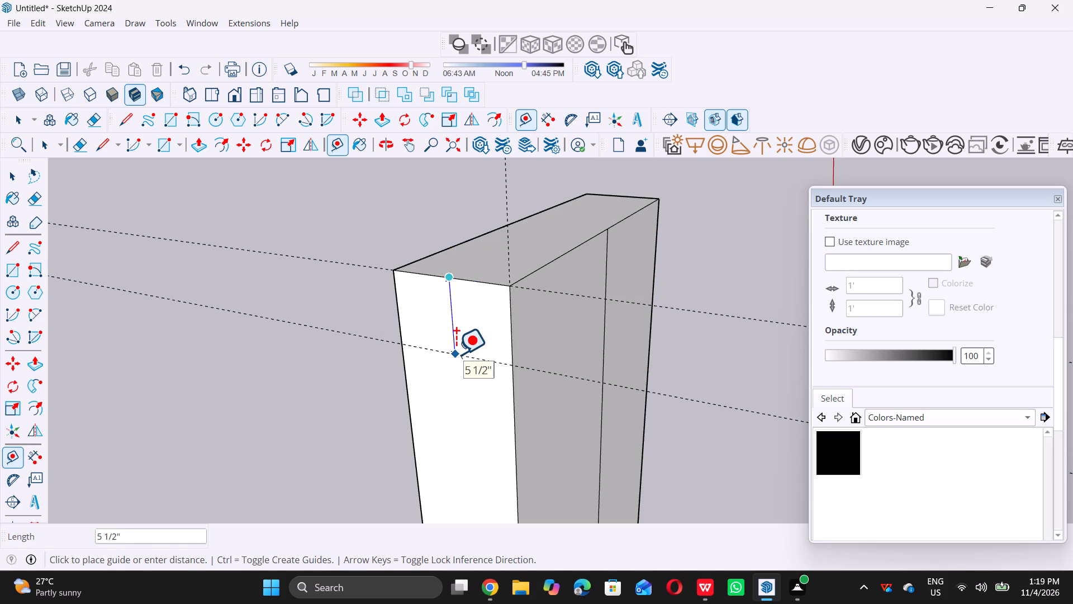
pyautogui.write("4'")
pyautogui.press('Return')
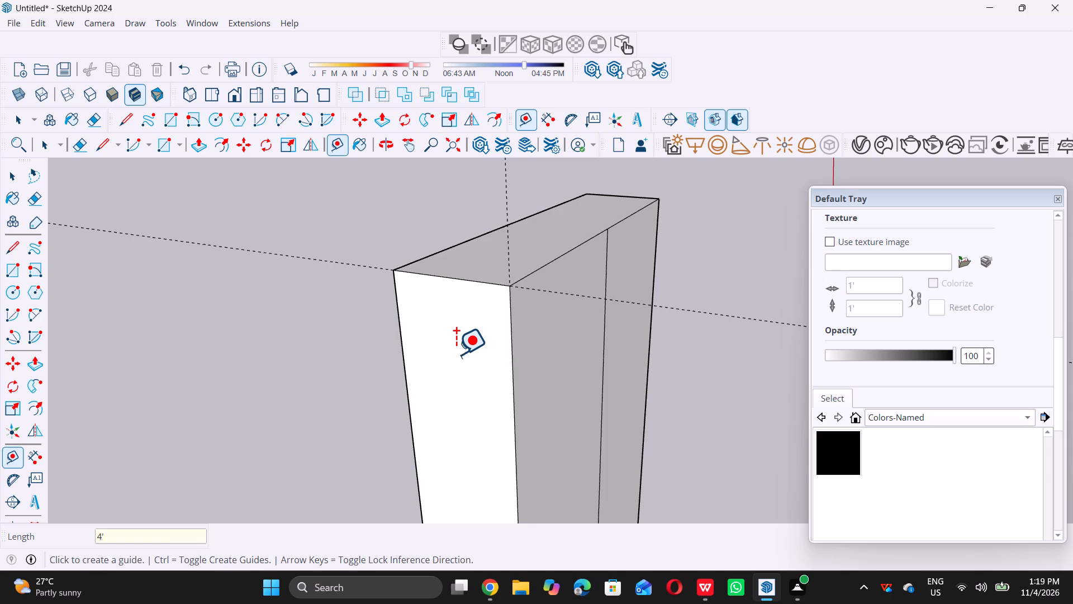
pyautogui.press('space')
# Draw a 4' by 9" rectangle on the post's tower-facing side, from its top corner down to the guide.
pyautogui.scroll(-10, 514, 275)
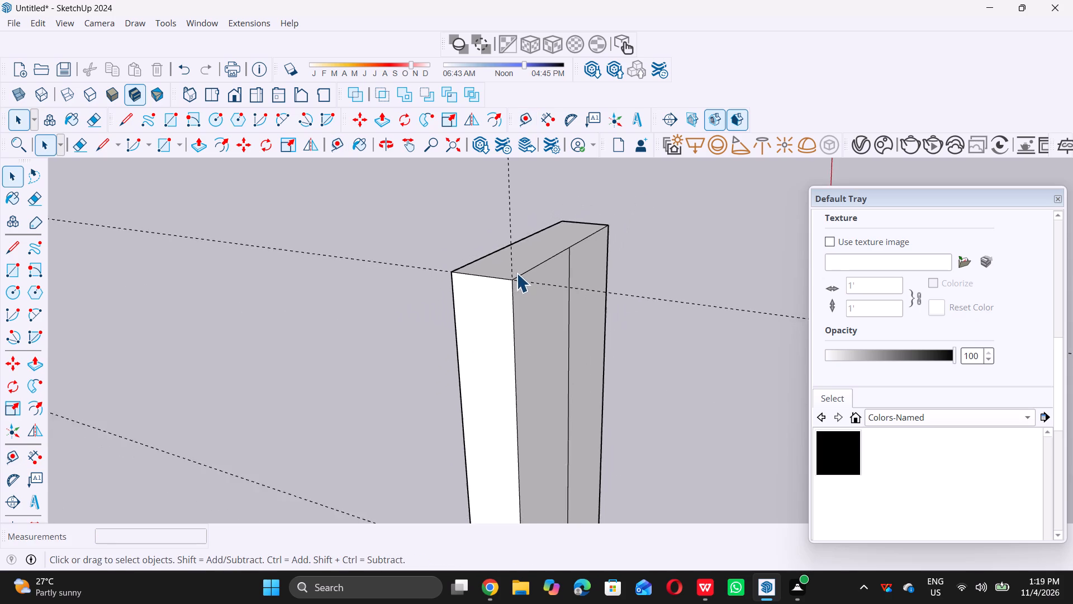
pyautogui.scroll(-4, 516, 273)
pyautogui.press('r')
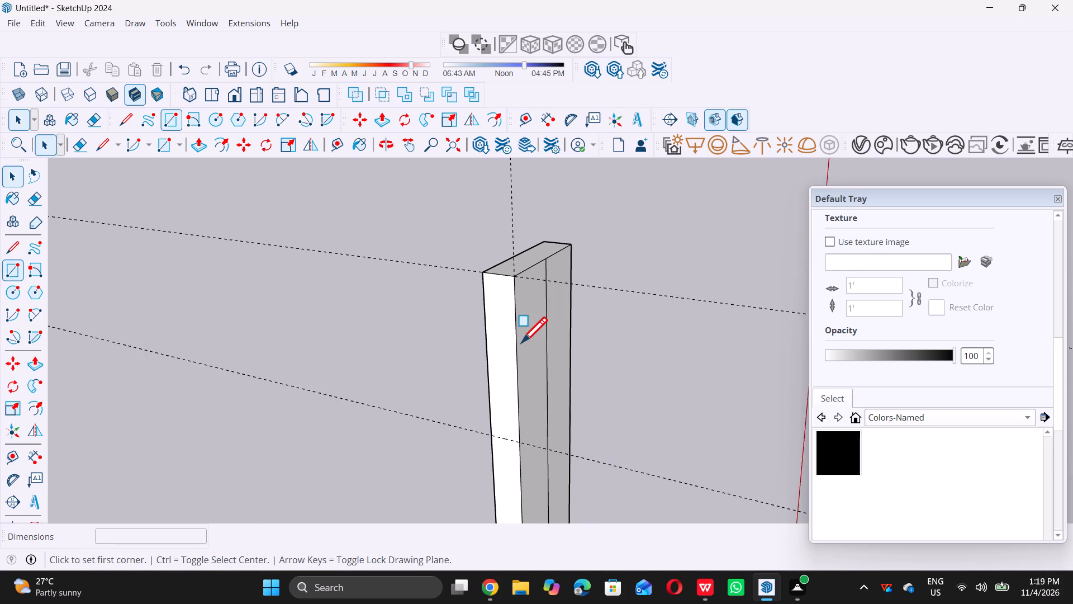
pyautogui.tripleClick(485, 273)
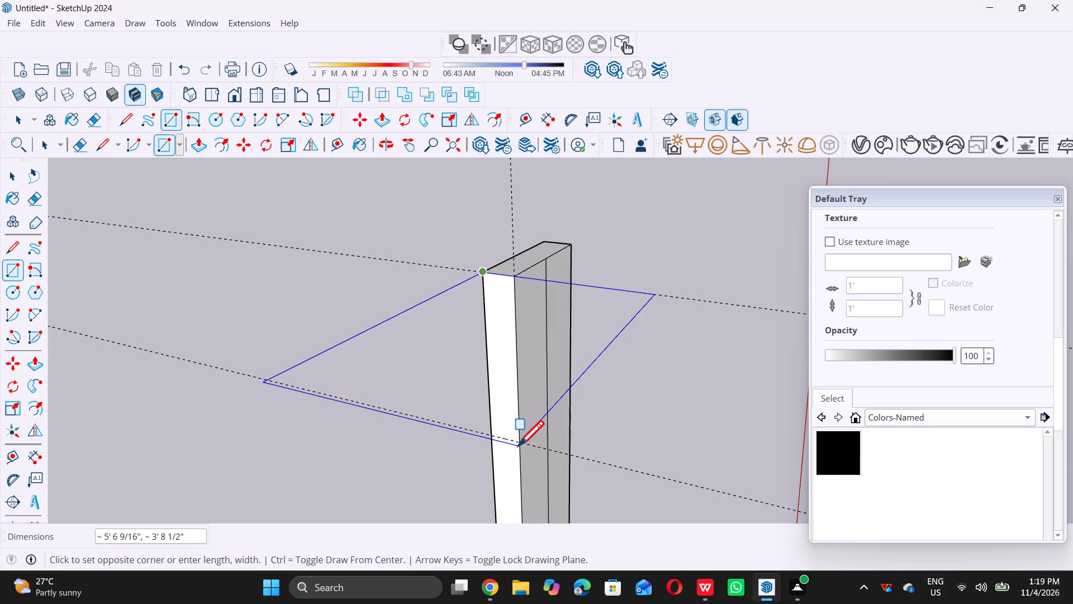
pyautogui.doubleClick(517, 442)
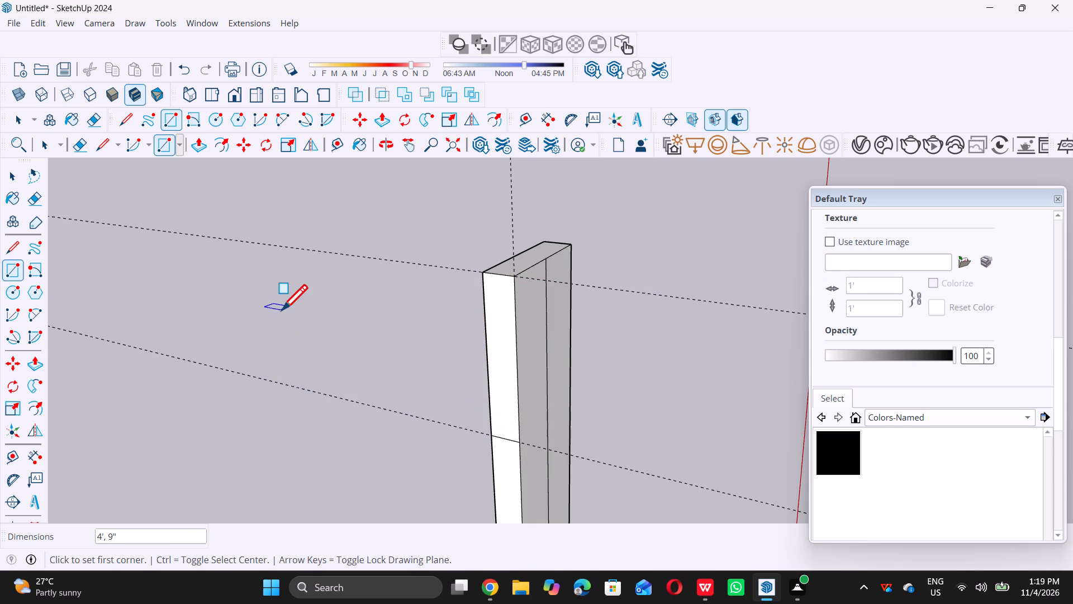
pyautogui.press('space')
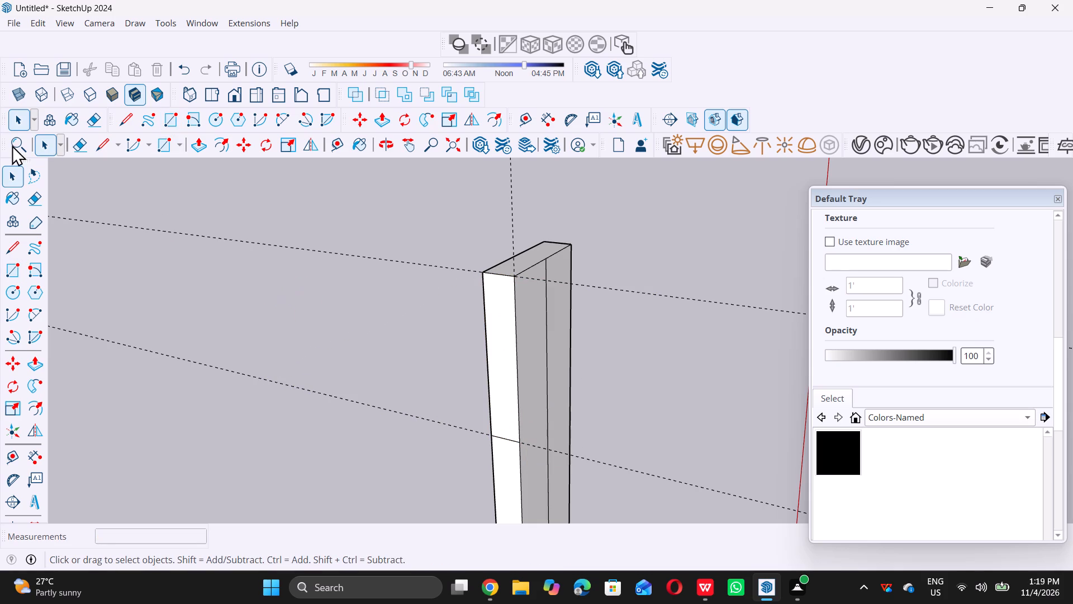
# Delete all construction guides from the model.
pyautogui.doubleClick(37, 25)
pyautogui.doubleClick(37, 25)
pyautogui.click(37, 25)
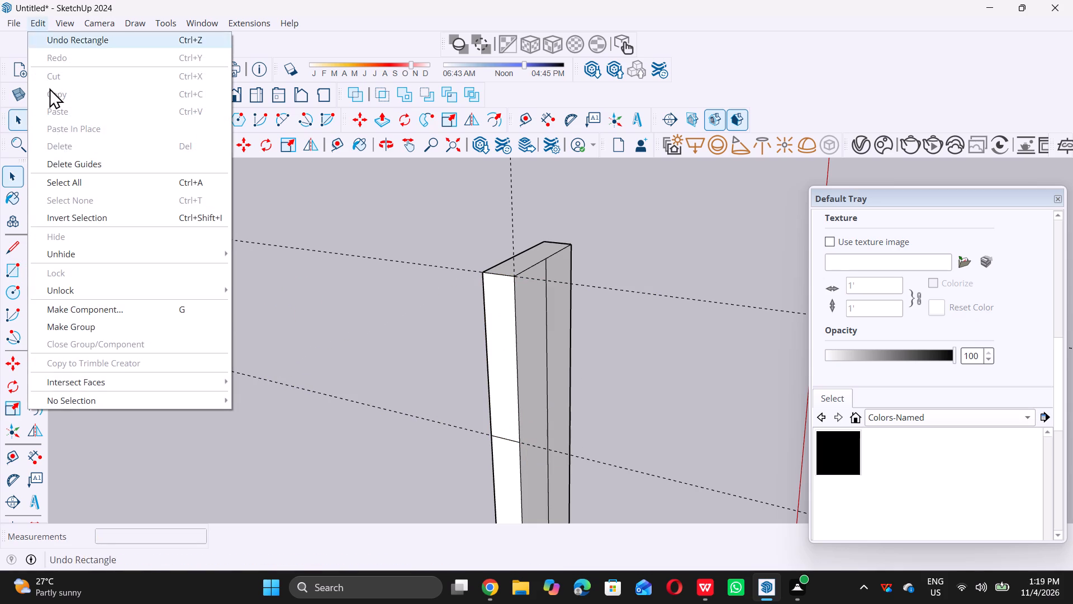
pyautogui.doubleClick(81, 171)
pyautogui.scroll(-5, 171, 231)
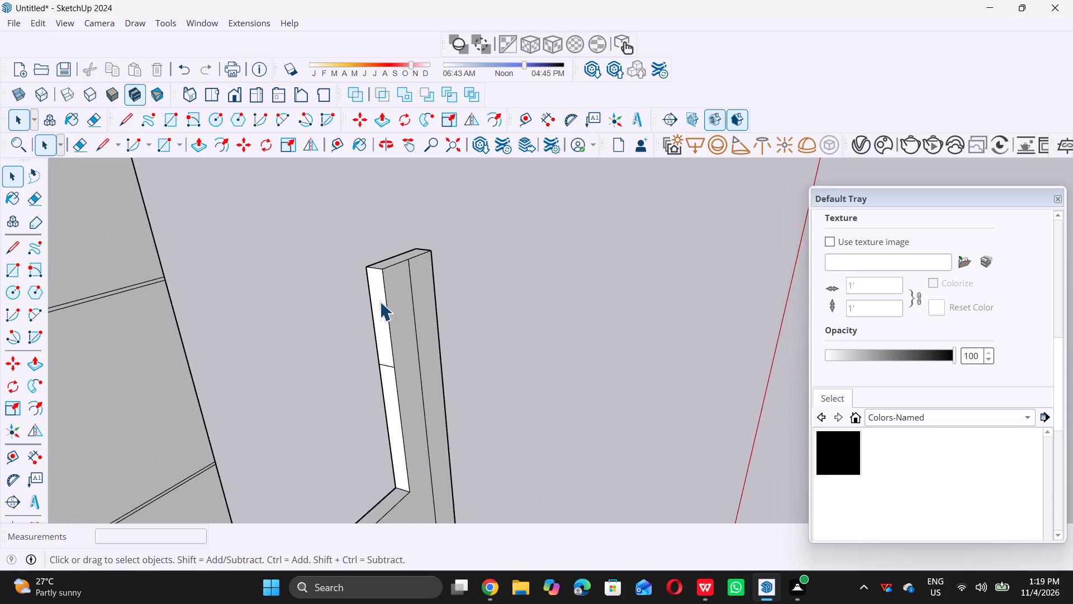
# Extrude the 4' by 9" rectangle at the post's top toward the tower, repeating the last Push/Pull distance.
pyautogui.scroll(5, 386, 319)
pyautogui.doubleClick(378, 329)
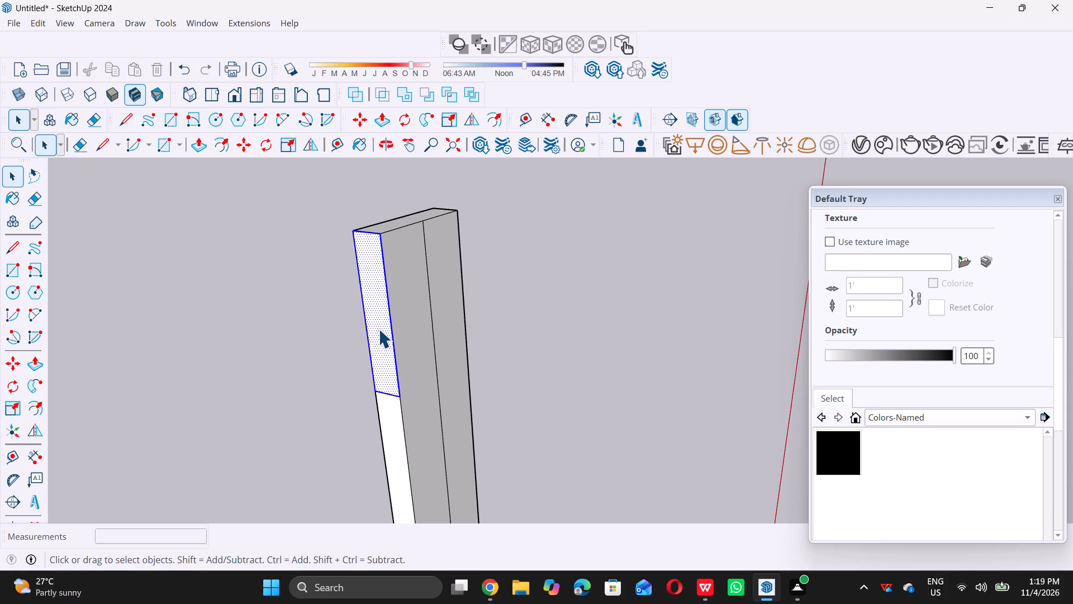
pyautogui.press('p')
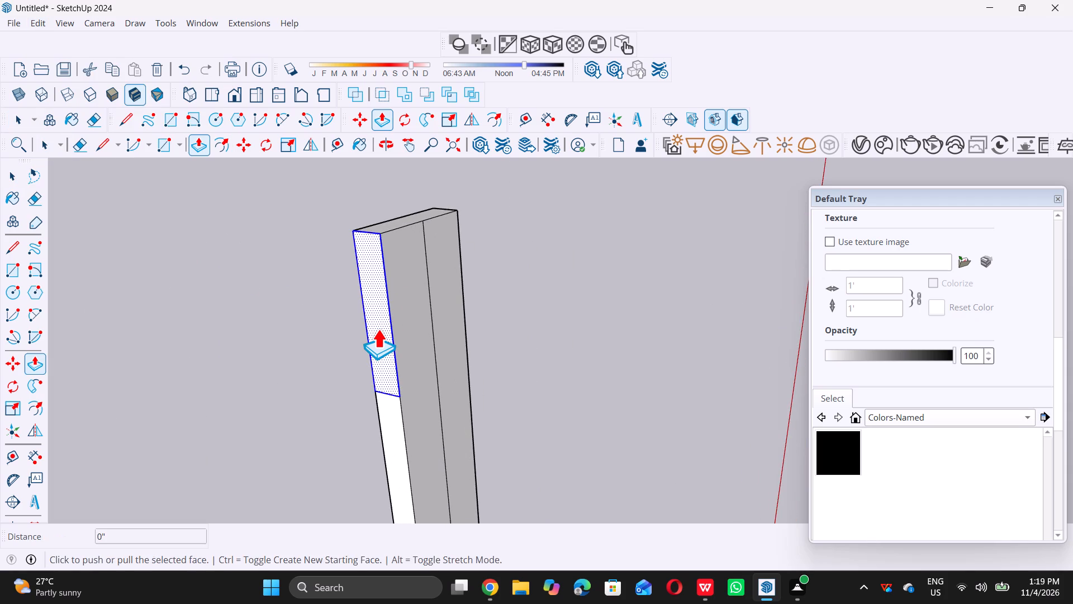
pyautogui.doubleClick(378, 330)
# Extend the new top beam's end face until it meets the tower's side wall.
pyautogui.scroll(-9, 378, 330)
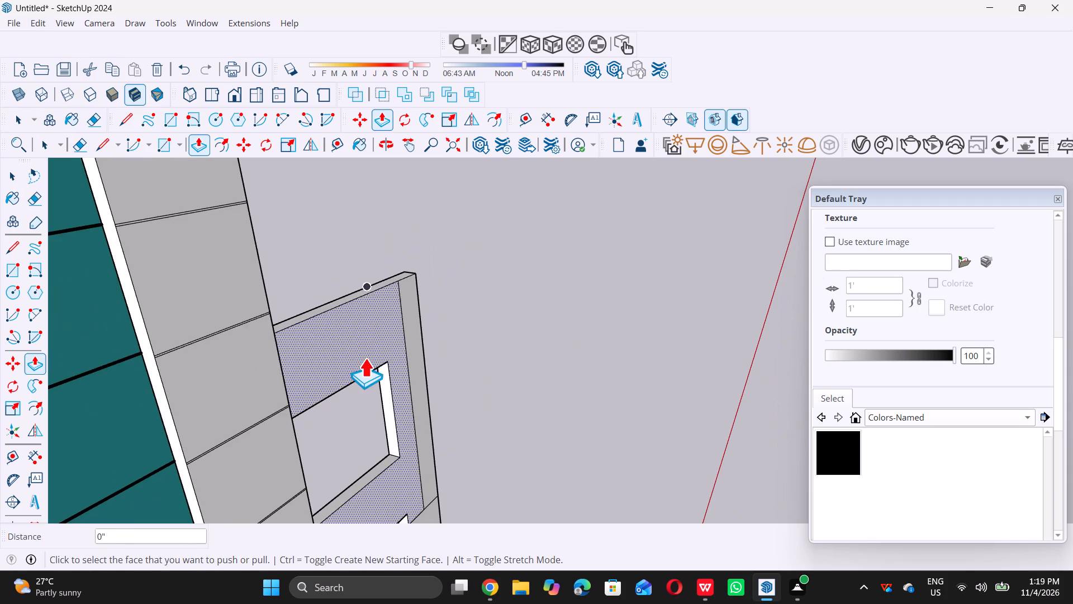
pyautogui.moveTo(333, 400); pyautogui.dragTo(300, 395, button='middle')
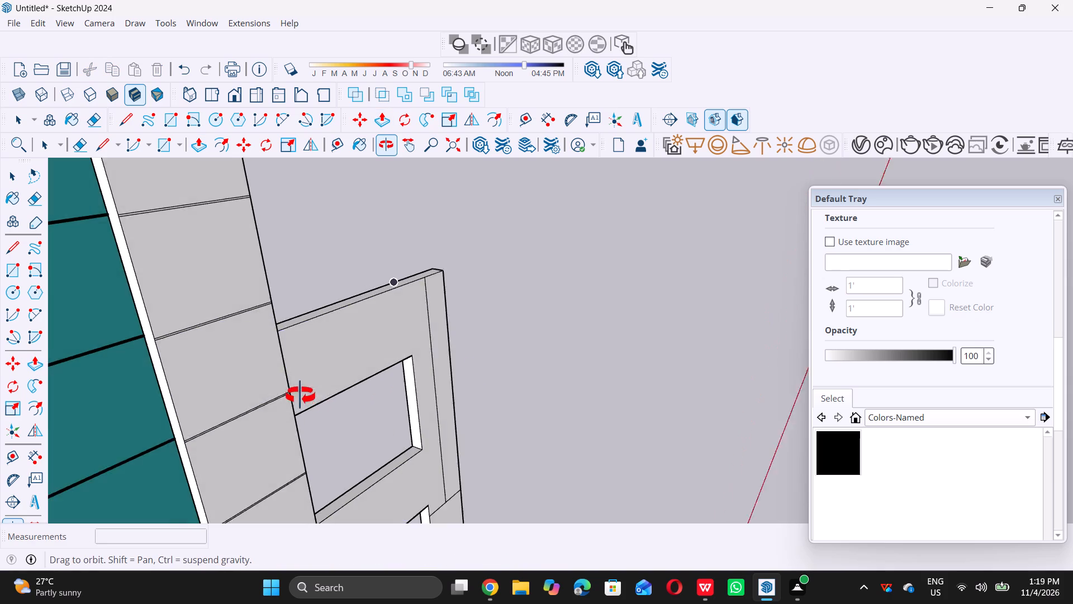
pyautogui.moveTo(300, 395); pyautogui.dragTo(155, 408, button='middle')
pyautogui.scroll(1, 155, 408)
pyautogui.scroll(5, 389, 329)
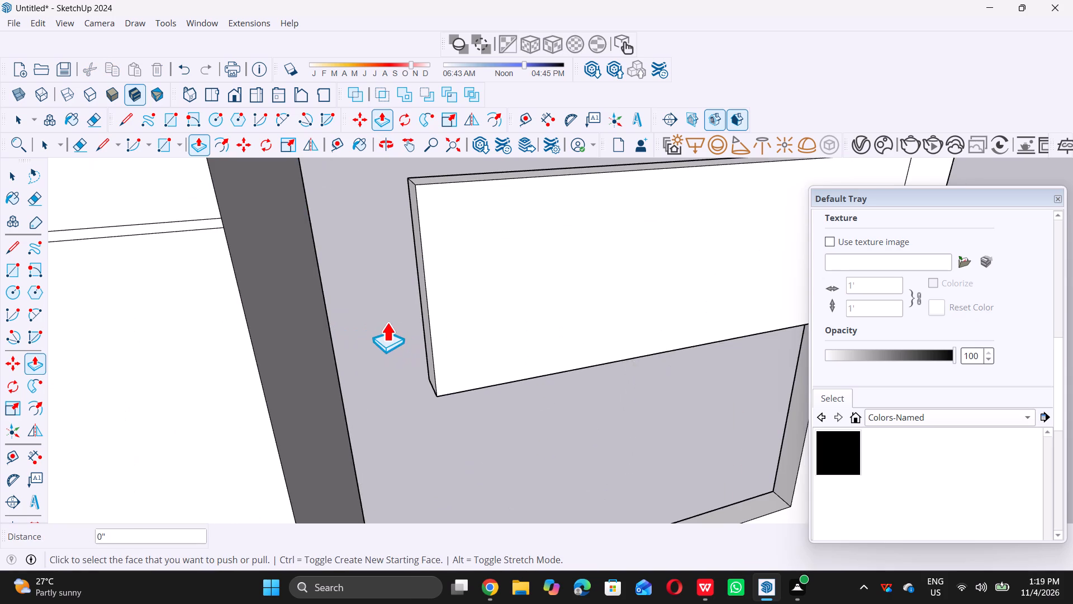
pyautogui.moveTo(387, 321); pyautogui.dragTo(404, 322, button='middle')
pyautogui.scroll(6, 424, 322)
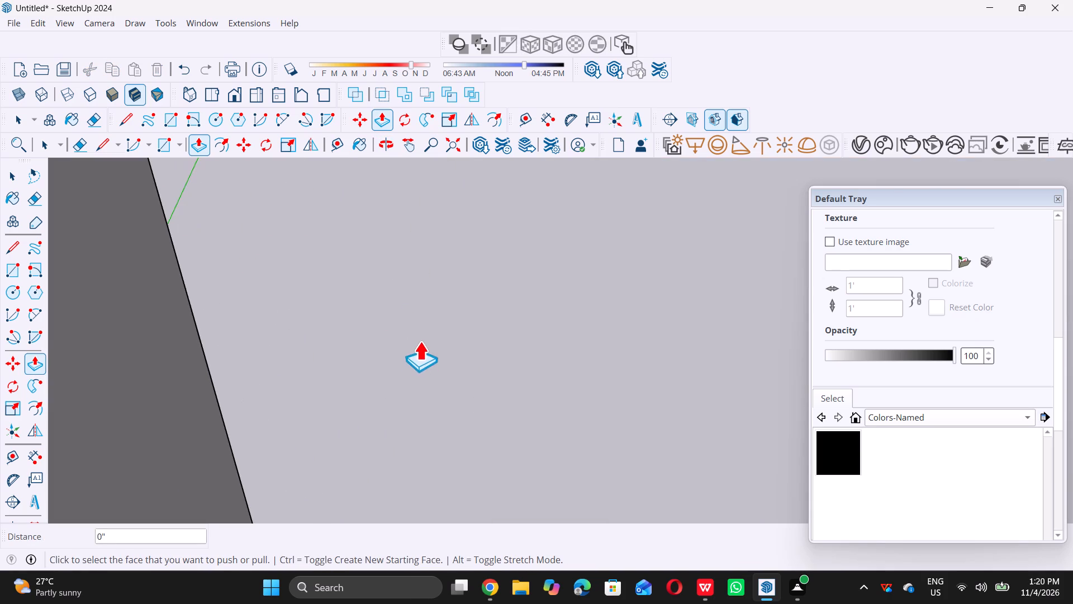
pyautogui.scroll(-8, 445, 332)
pyautogui.scroll(-13, 449, 328)
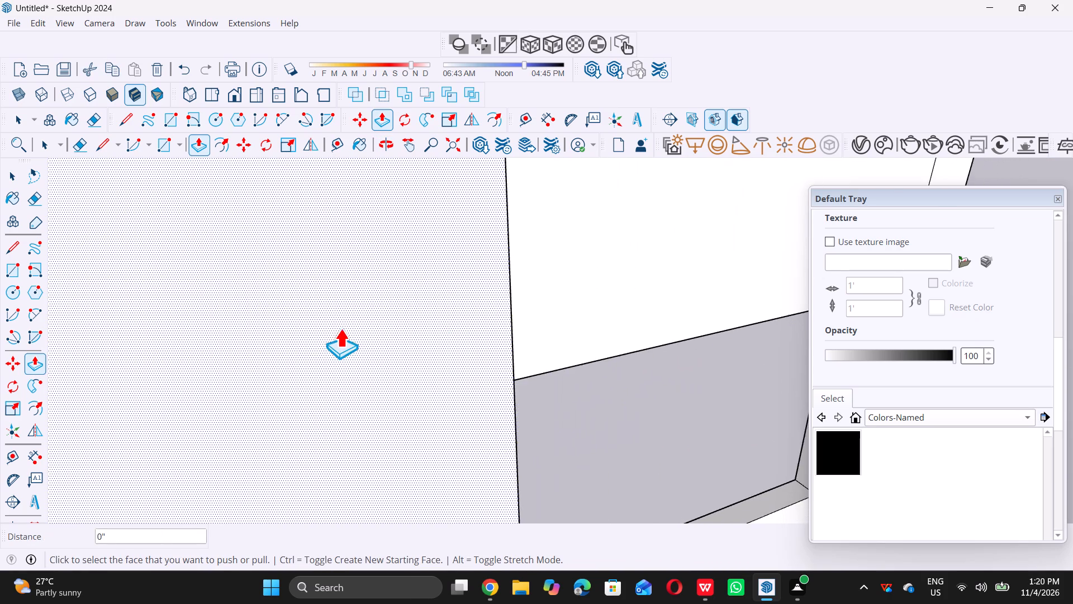
pyautogui.scroll(-14, 340, 328)
pyautogui.moveTo(452, 356); pyautogui.dragTo(472, 348, button='middle')
pyautogui.middleClick(472, 348)
pyautogui.moveTo(469, 348); pyautogui.dragTo(429, 350, button='middle')
pyautogui.moveTo(423, 351); pyautogui.dragTo(418, 352, button='middle')
pyautogui.middleClick(418, 352)
pyautogui.scroll(-4, 548, 350)
pyautogui.scroll(5, 534, 355)
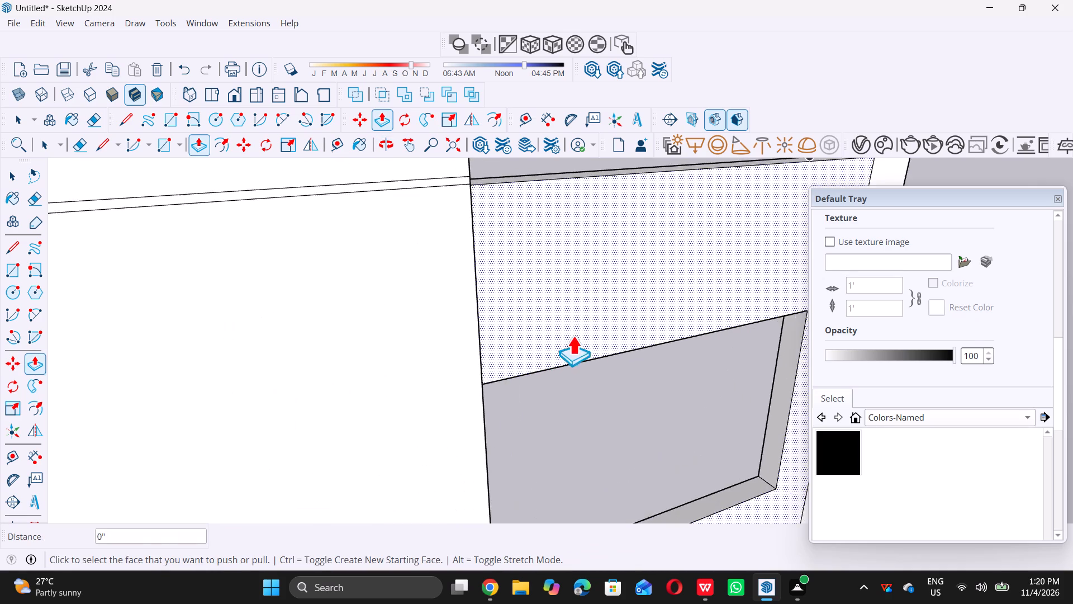
pyautogui.scroll(7, 621, 326)
pyautogui.scroll(-5, 231, 384)
pyautogui.scroll(1, 244, 370)
pyautogui.scroll(-2, 244, 370)
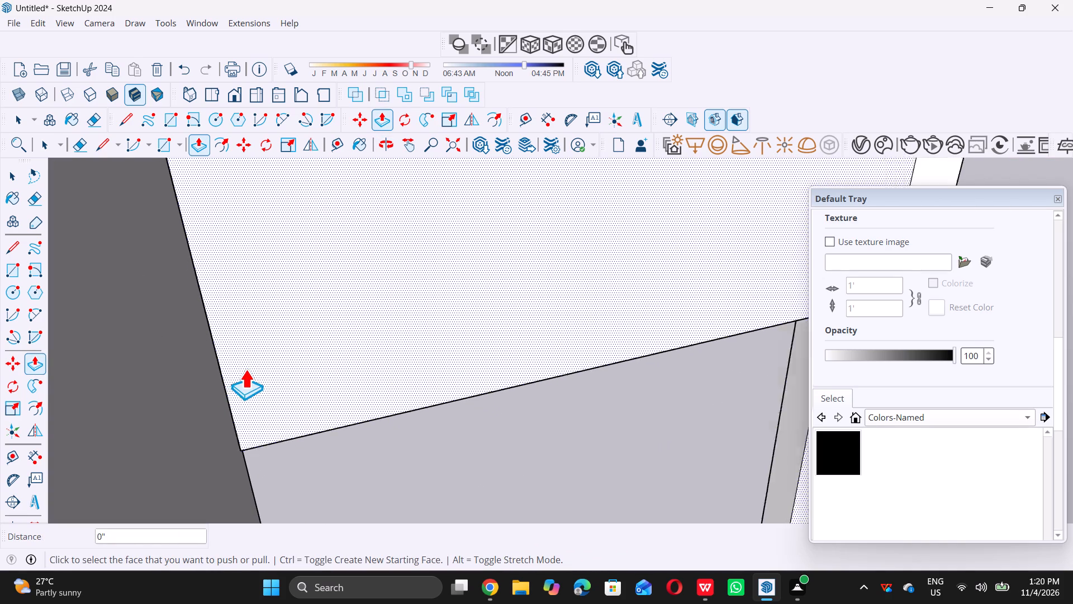
pyautogui.scroll(-4, 245, 369)
pyautogui.moveTo(282, 363); pyautogui.dragTo(321, 338, button='middle')
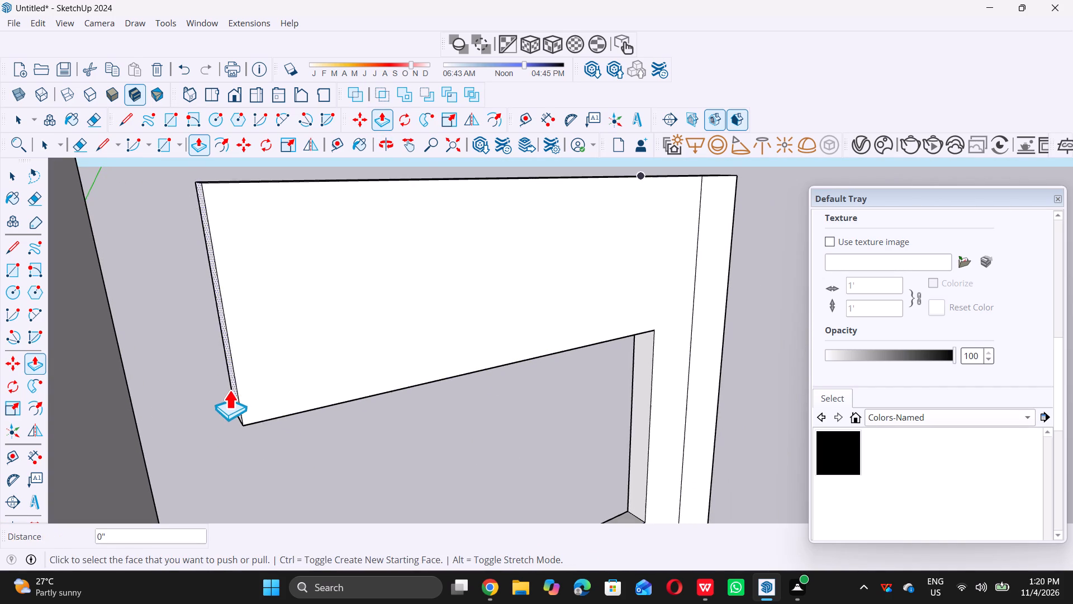
pyautogui.click(234, 389)
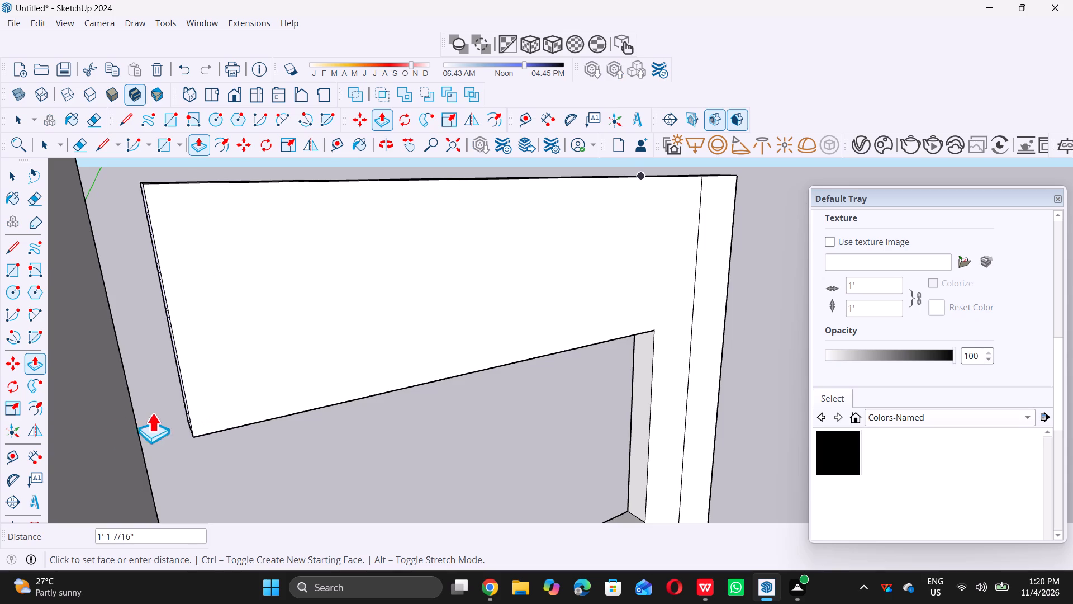
pyautogui.tripleClick(55, 428)
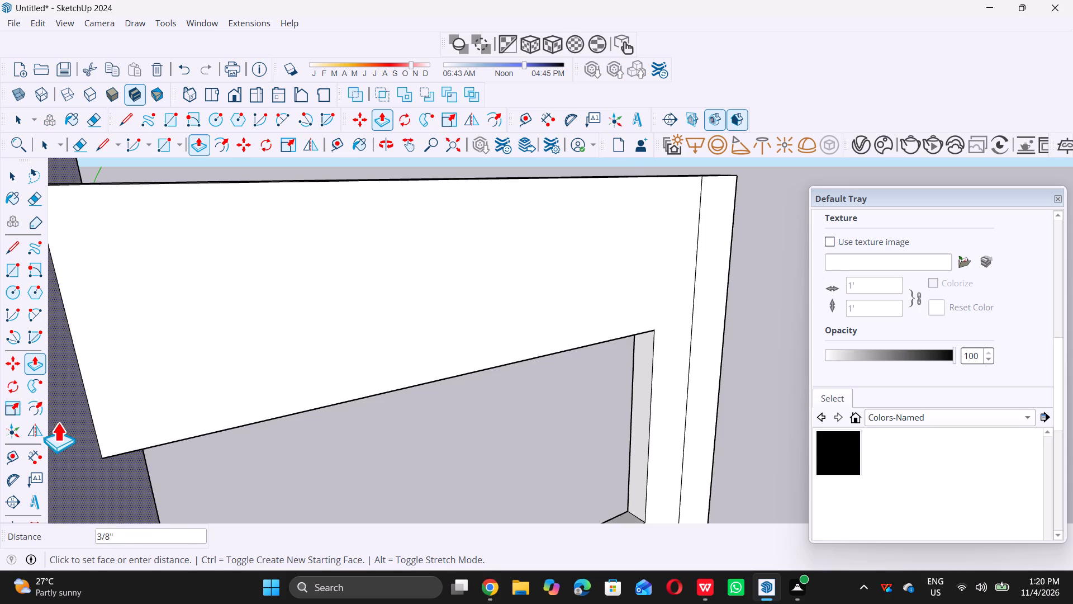
pyautogui.press('space')
pyautogui.scroll(-6, 101, 413)
pyautogui.scroll(-9, 146, 412)
pyautogui.doubleClick(290, 441)
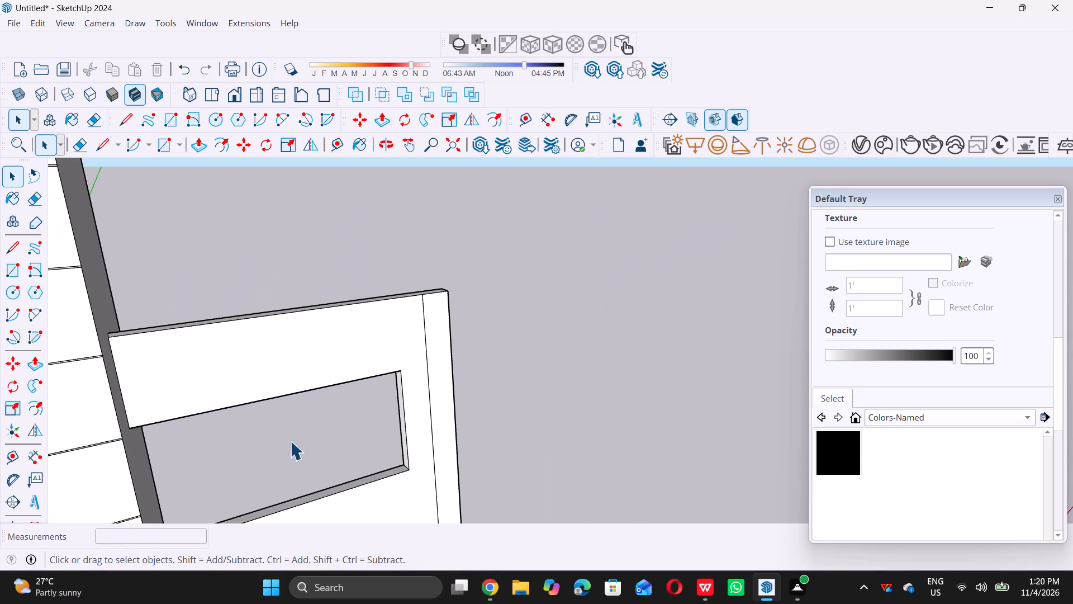
# Examine the whole stacked frame beside the tower, including the edge lines where the lower beams join the post.
pyautogui.scroll(-11, 267, 405)
pyautogui.scroll(-4, 343, 368)
pyautogui.moveTo(345, 364); pyautogui.dragTo(317, 403, button='middle')
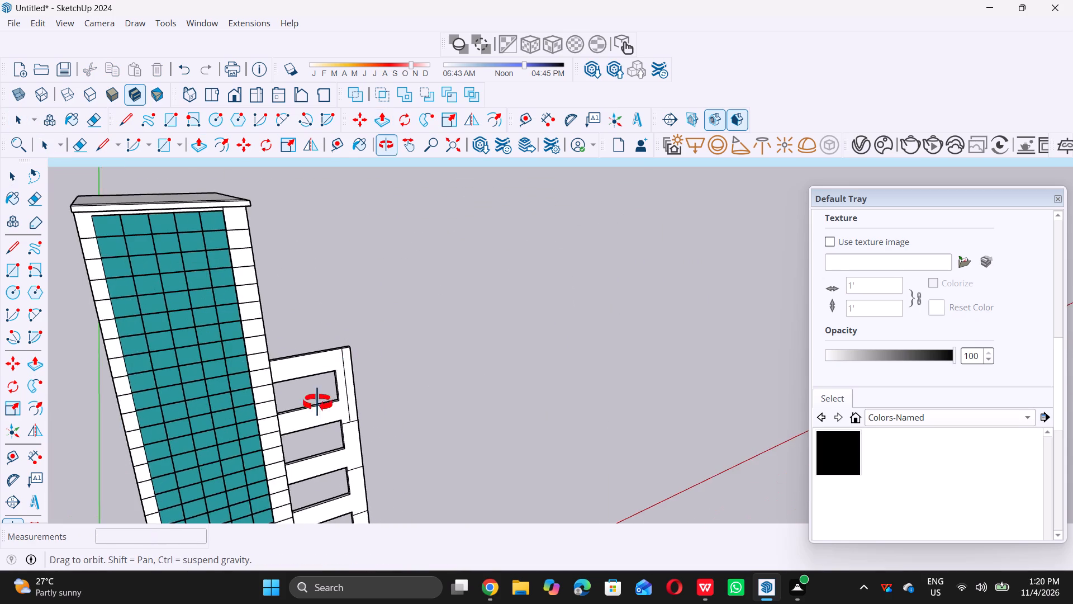
pyautogui.moveTo(317, 403); pyautogui.dragTo(248, 433, button='middle')
pyautogui.scroll(-5, 388, 374)
pyautogui.moveTo(421, 388); pyautogui.dragTo(384, 313, button='middle')
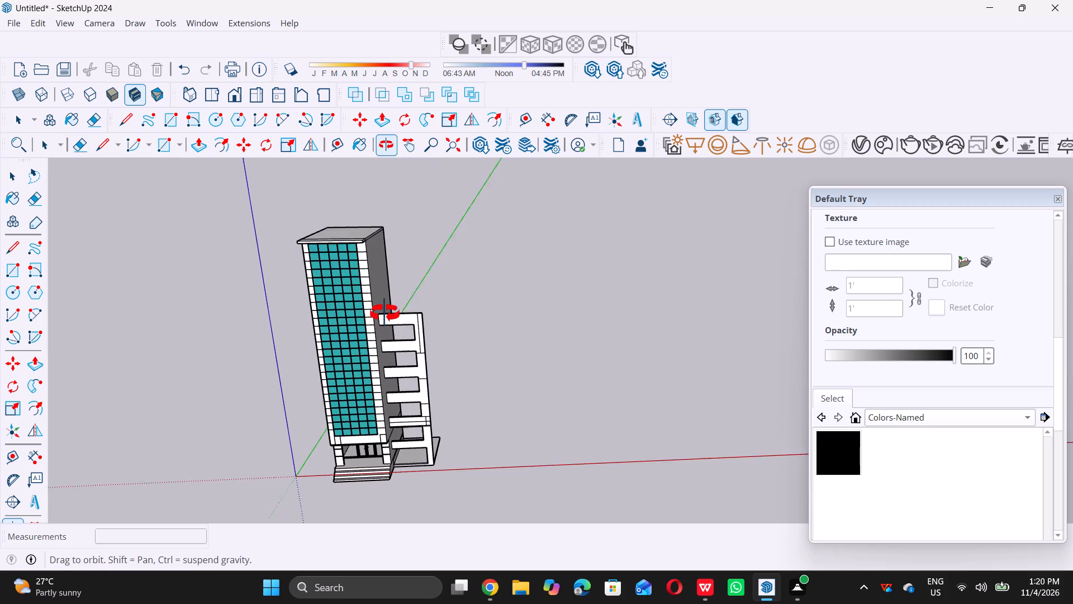
pyautogui.moveTo(384, 313); pyautogui.dragTo(384, 313, button='middle')
pyautogui.scroll(15, 439, 422)
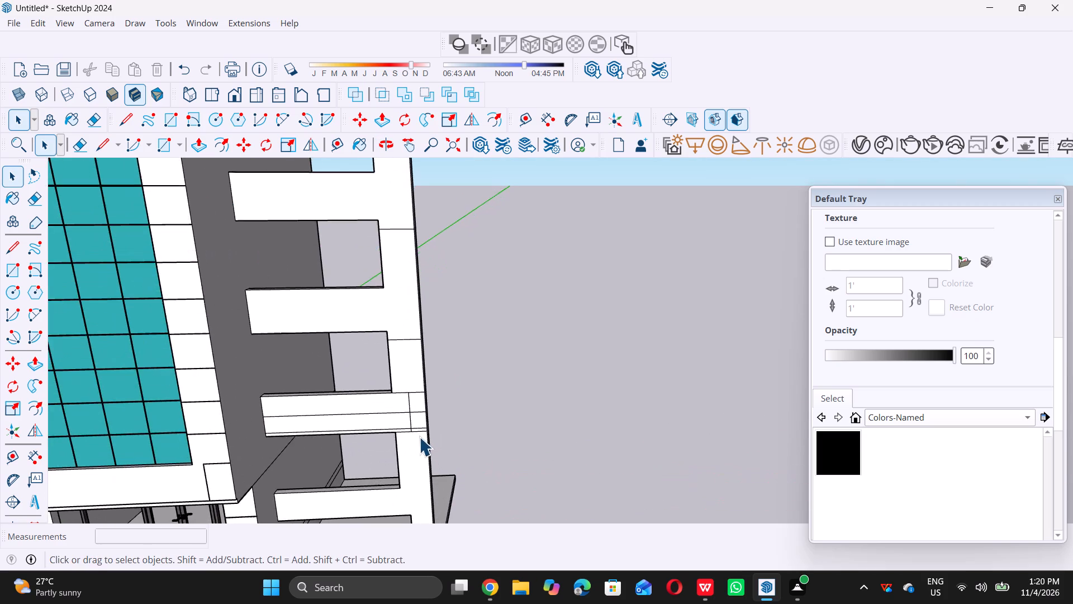
pyautogui.scroll(-13, 417, 447)
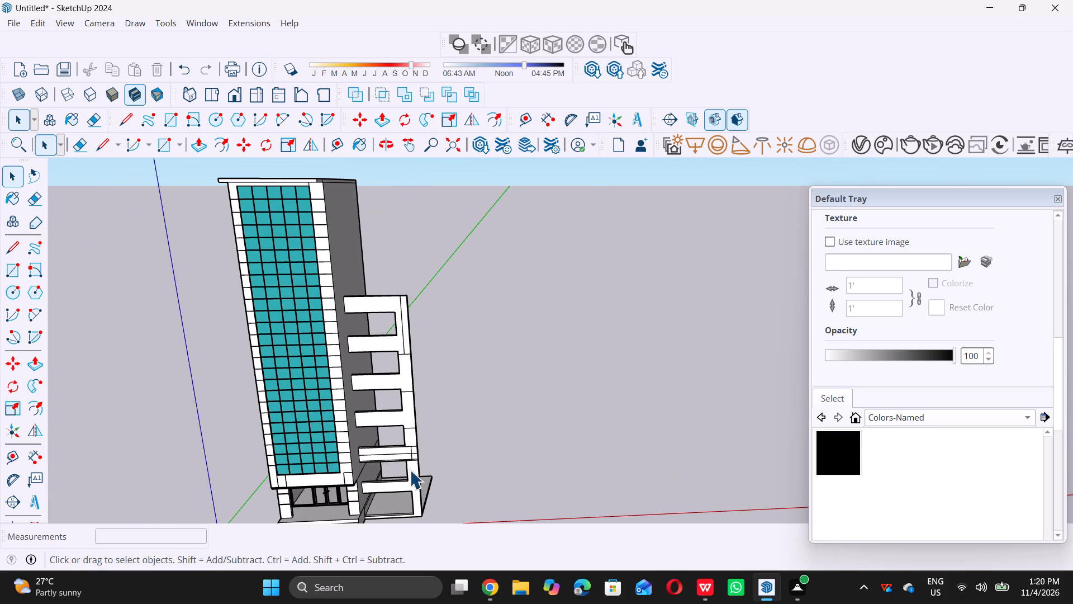
pyautogui.scroll(1, 391, 325)
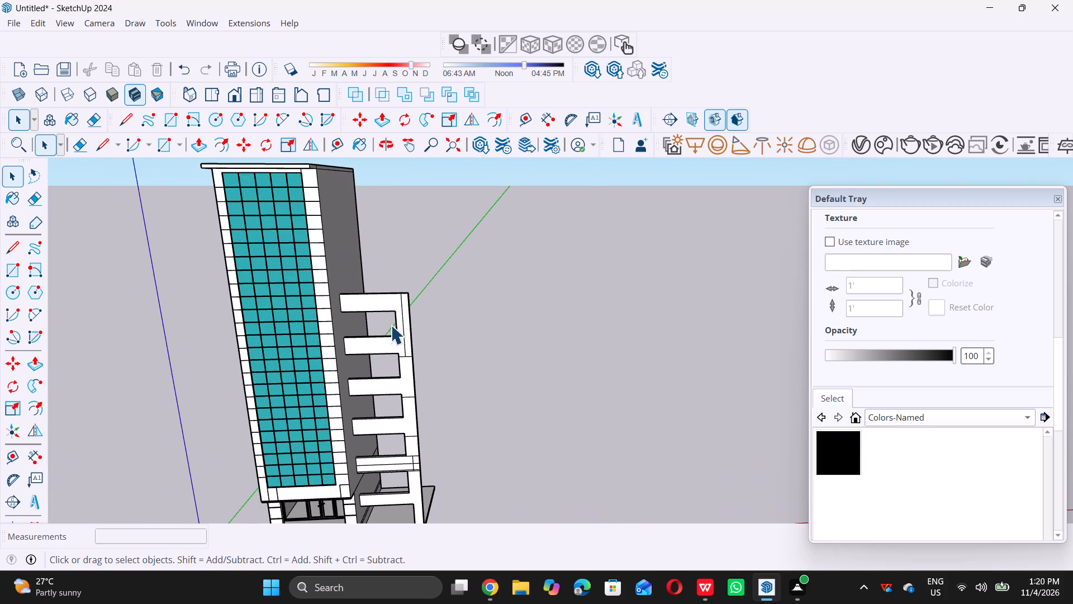
# Draw a horizontal line about 3' 9/16" long across the post's front face, just below the new top beam.
pyautogui.moveTo(391, 324); pyautogui.dragTo(374, 300, button='middle')
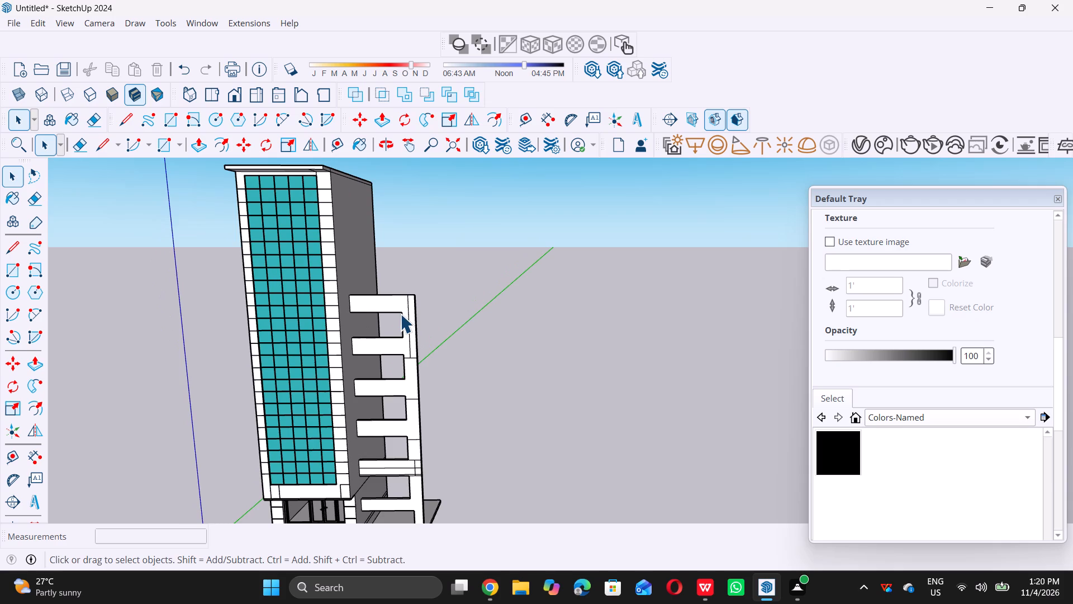
pyautogui.scroll(14, 400, 314)
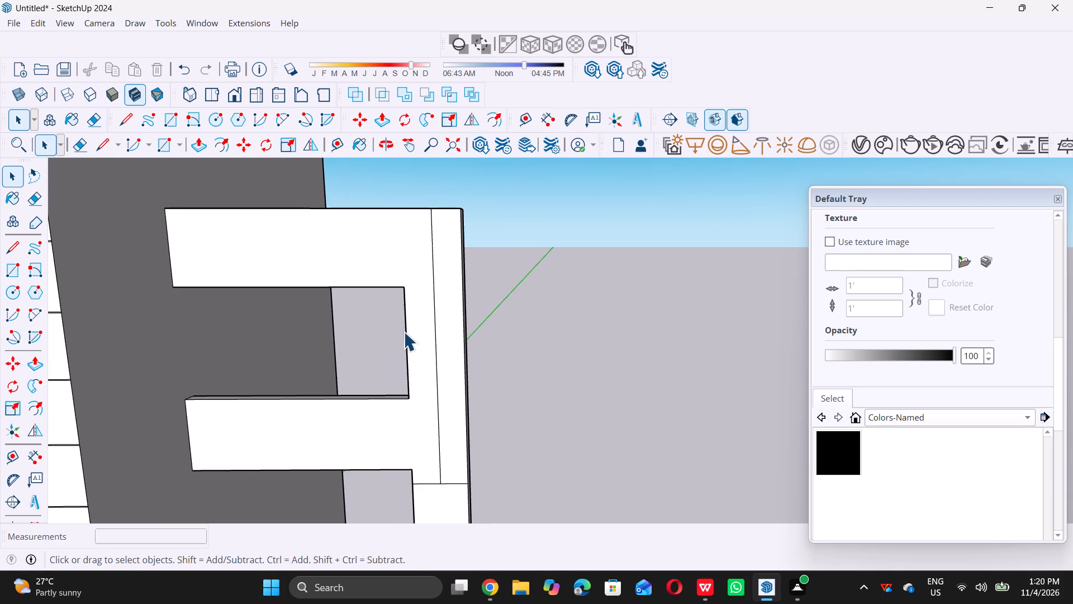
pyautogui.press('l')
pyautogui.click(403, 308)
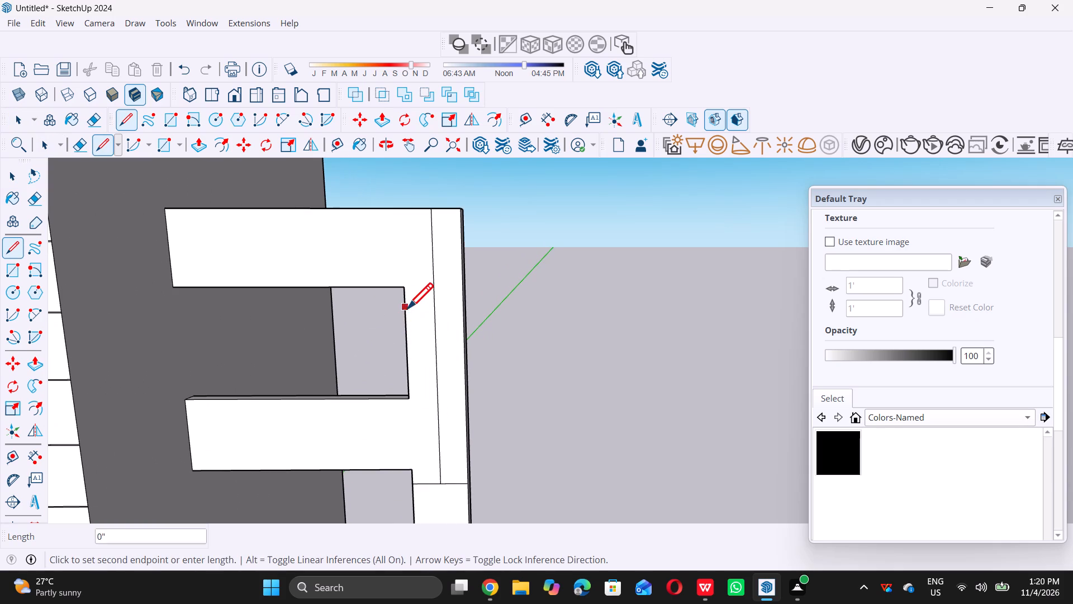
pyautogui.doubleClick(462, 304)
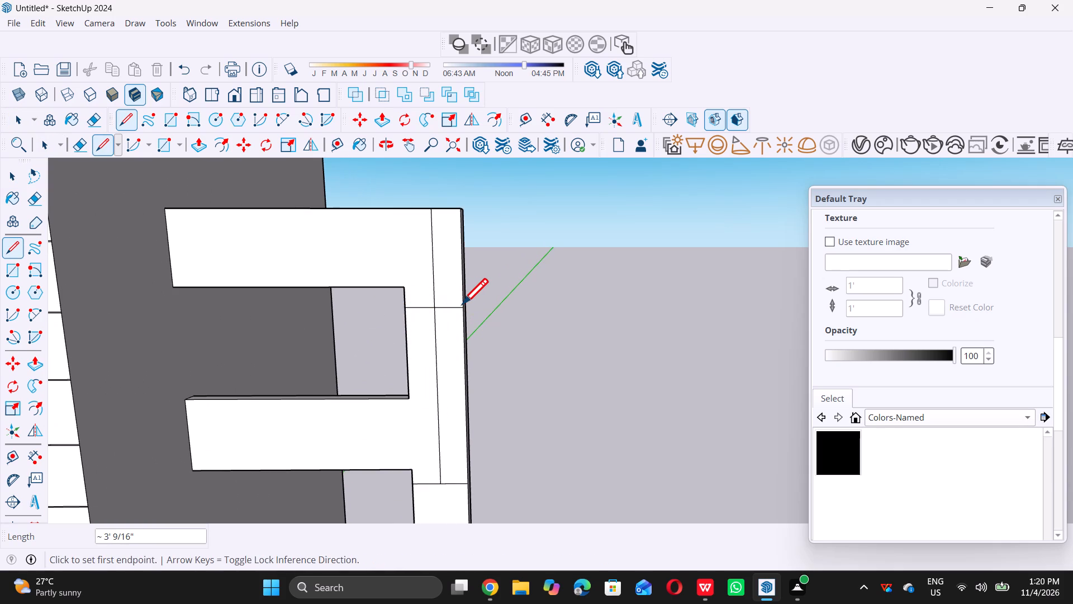
pyautogui.press('space')
# Erase the vertical line on the post's front face below the new horizontal line.
pyautogui.press('e')
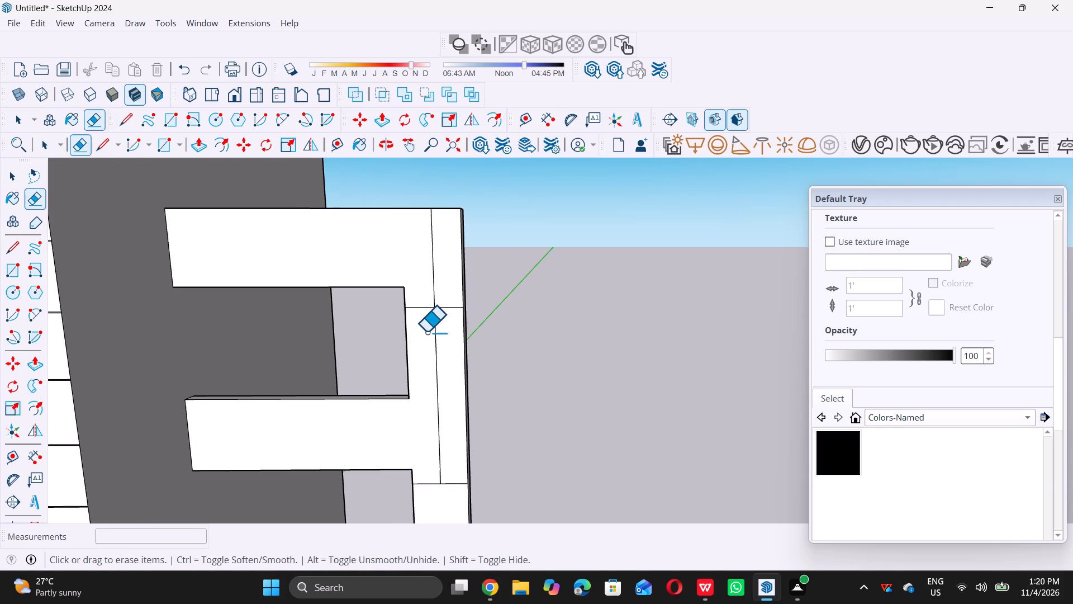
pyautogui.doubleClick(436, 336)
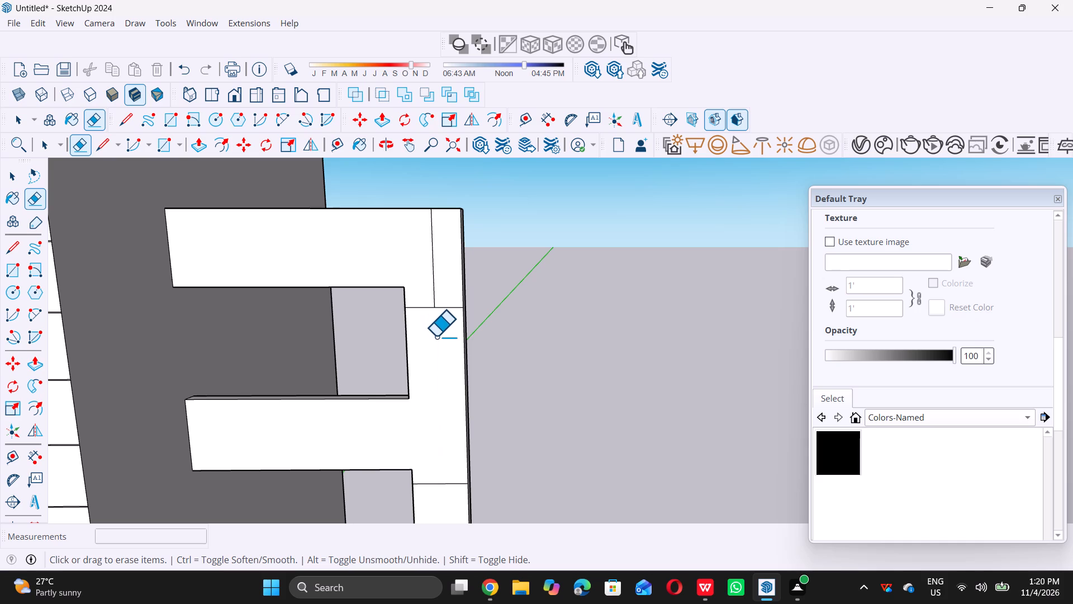
pyautogui.press('space')
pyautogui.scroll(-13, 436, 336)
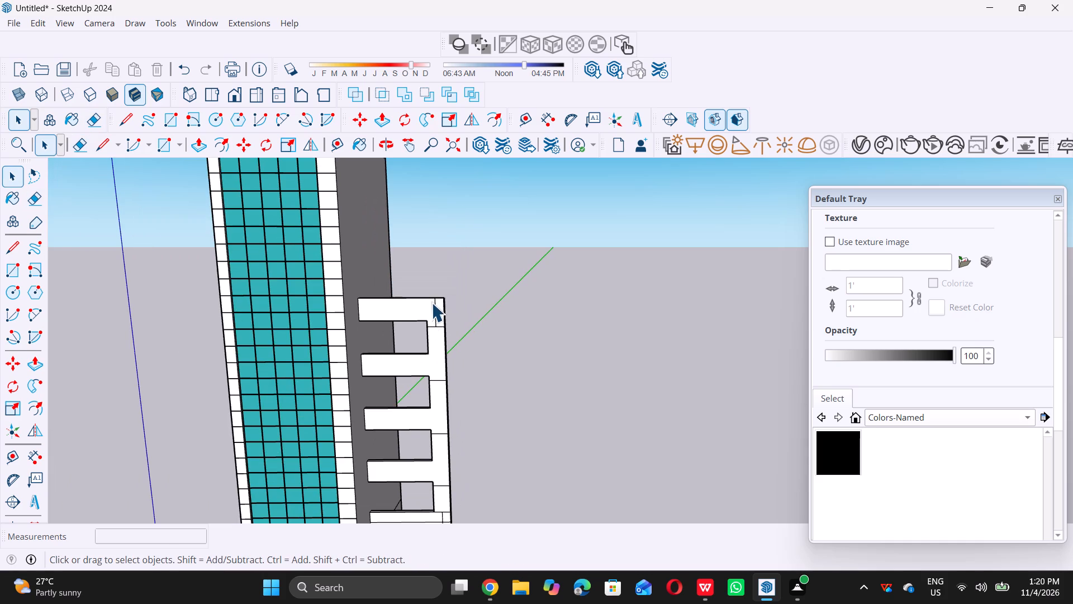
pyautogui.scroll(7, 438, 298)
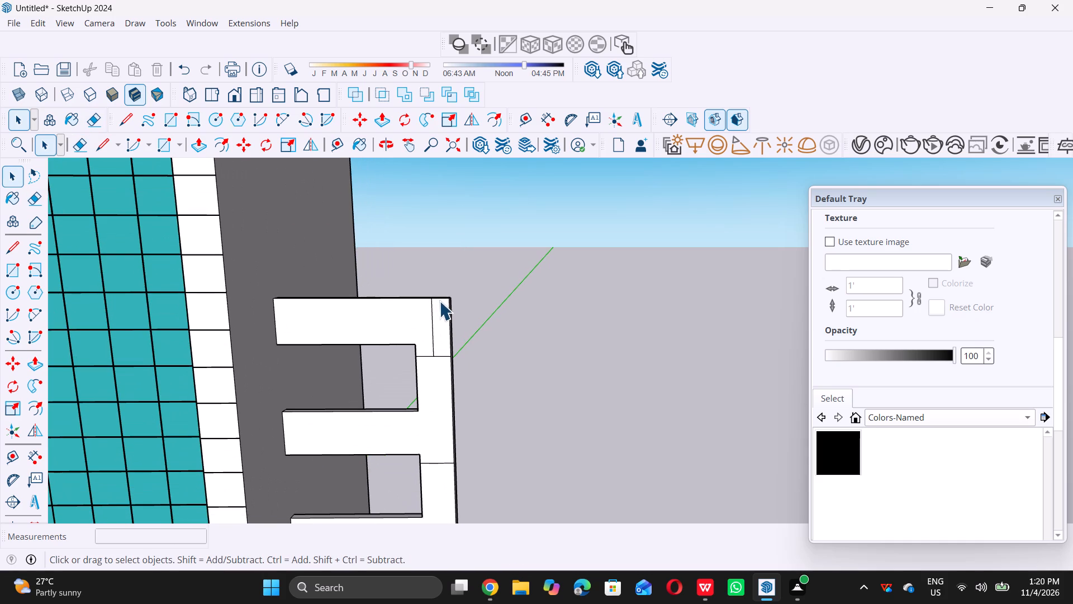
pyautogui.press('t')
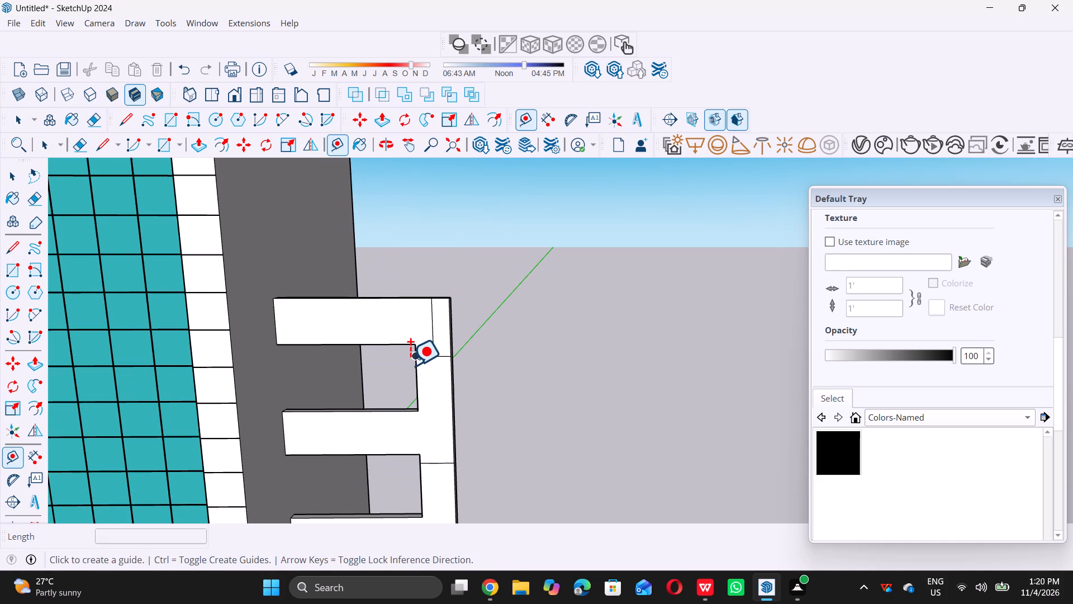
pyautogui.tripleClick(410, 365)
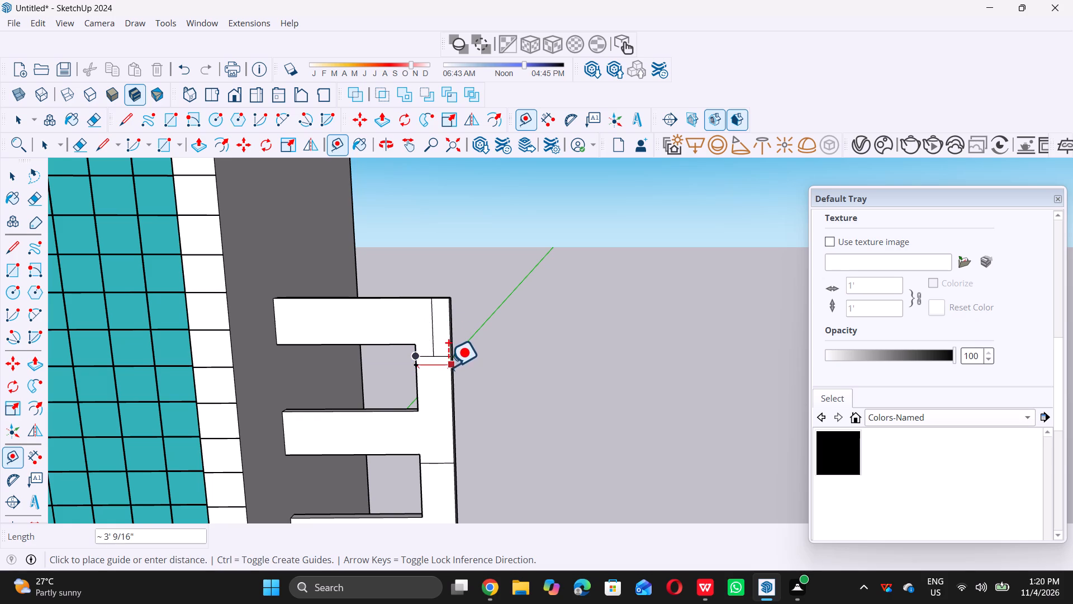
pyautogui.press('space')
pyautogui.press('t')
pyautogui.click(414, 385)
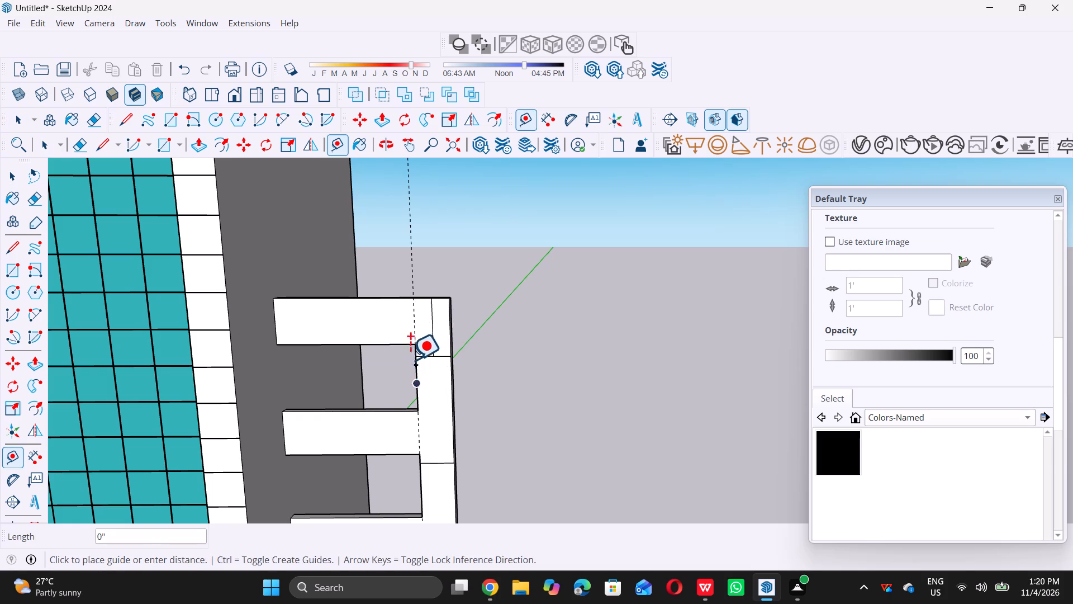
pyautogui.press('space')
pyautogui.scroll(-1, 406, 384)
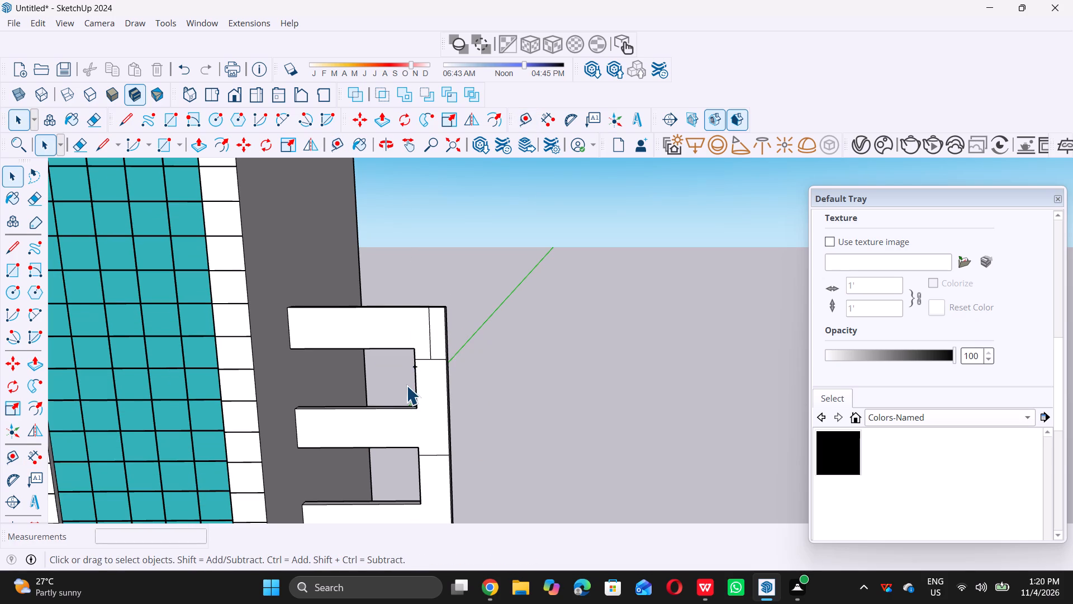
# Place a vertical guide along the post's inner edge below the top beam.
pyautogui.press('t')
pyautogui.click(414, 383)
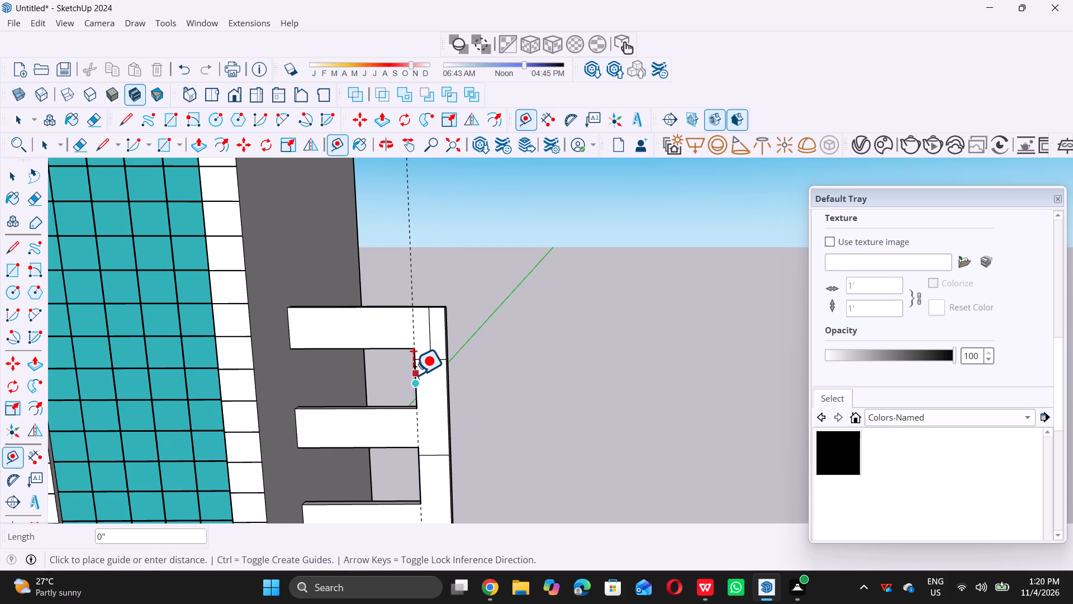
pyautogui.tripleClick(413, 374)
pyautogui.click(413, 374)
pyautogui.press('space')
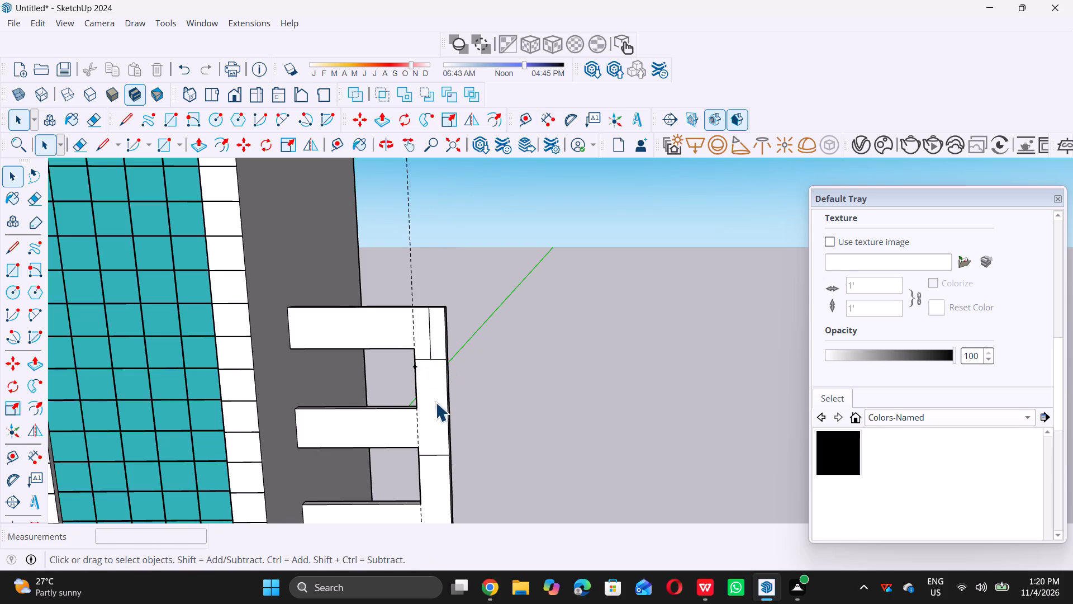
# Draw a 9" line across the top beam's upper face, from the guide's intersection with the front edge to the back edge.
pyautogui.scroll(-5, 435, 402)
pyautogui.moveTo(435, 355); pyautogui.dragTo(410, 431, button='middle')
pyautogui.scroll(1, 409, 432)
pyautogui.scroll(6, 433, 295)
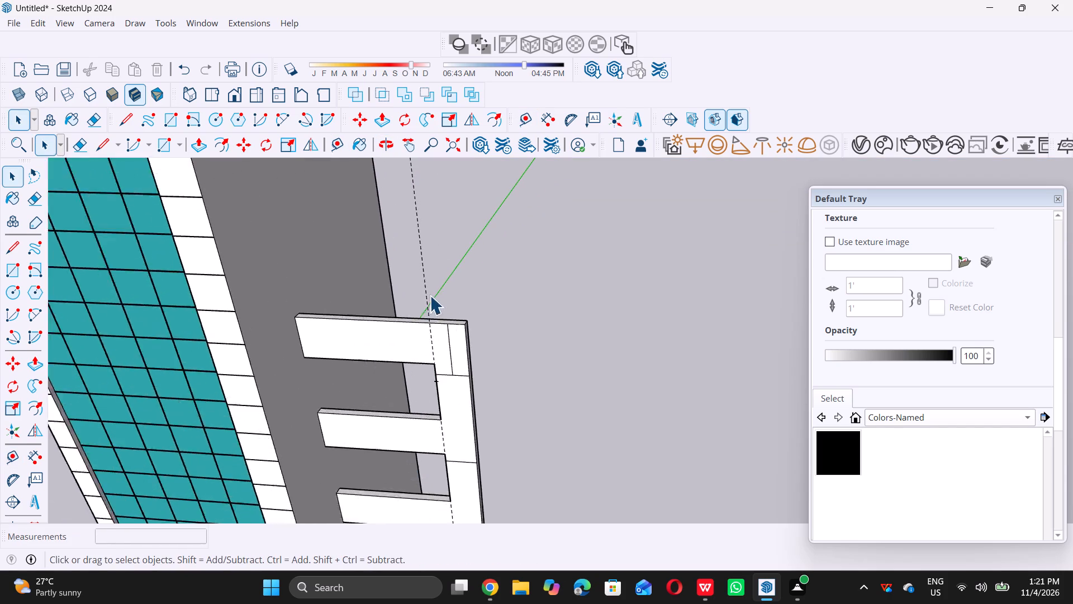
pyautogui.scroll(10, 419, 319)
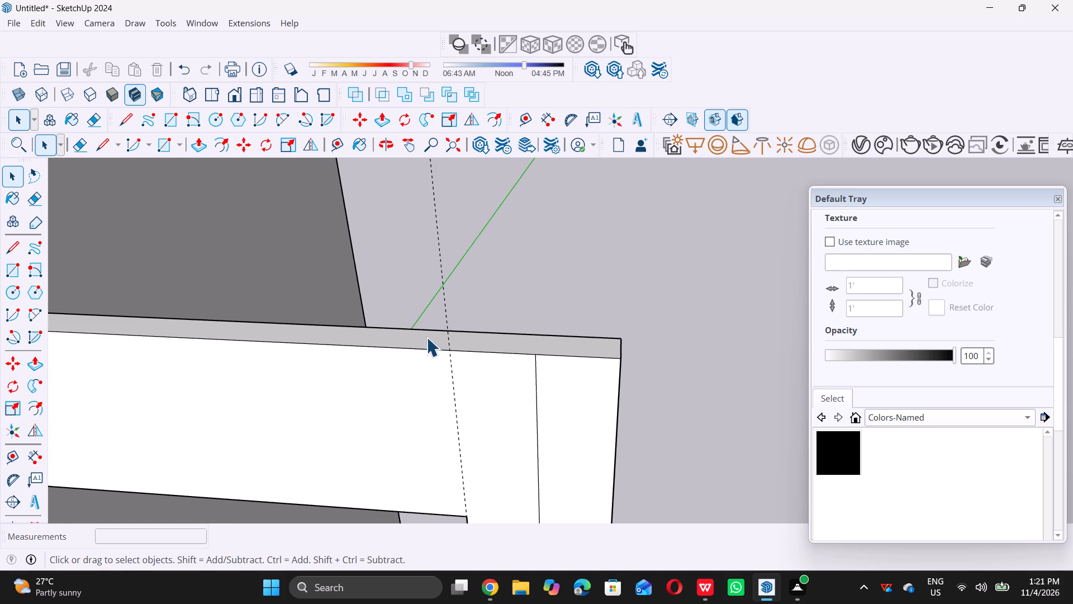
pyautogui.press('l')
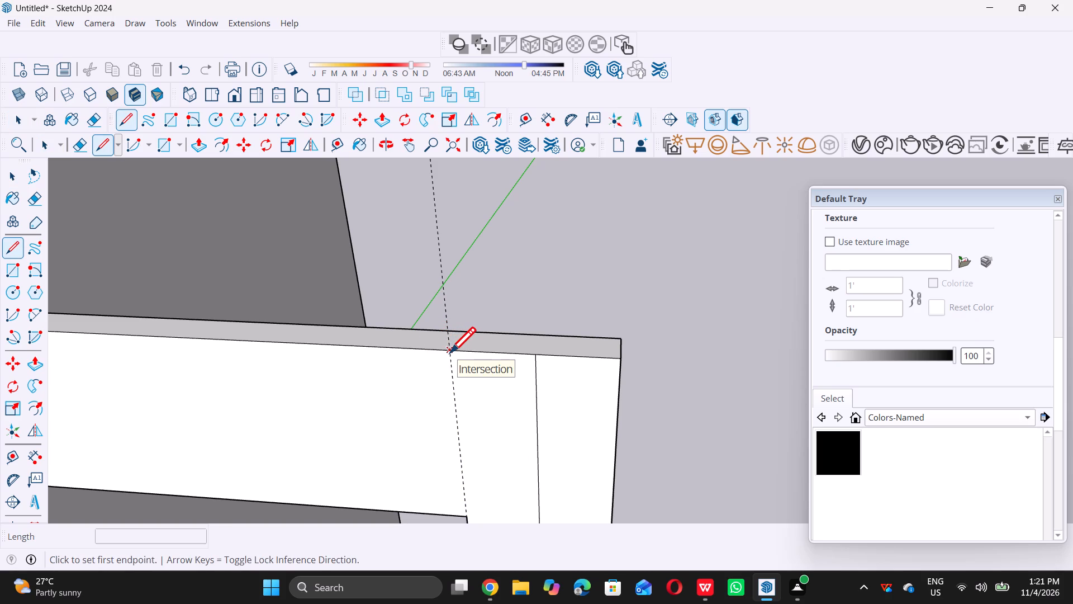
pyautogui.doubleClick(450, 352)
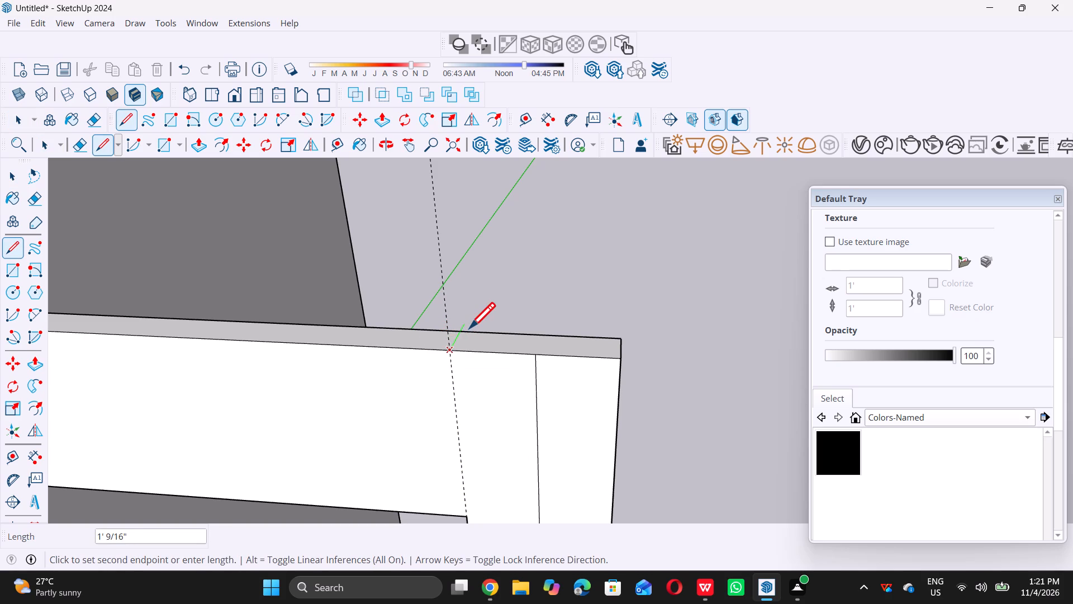
pyautogui.click(463, 328)
pyautogui.press('space')
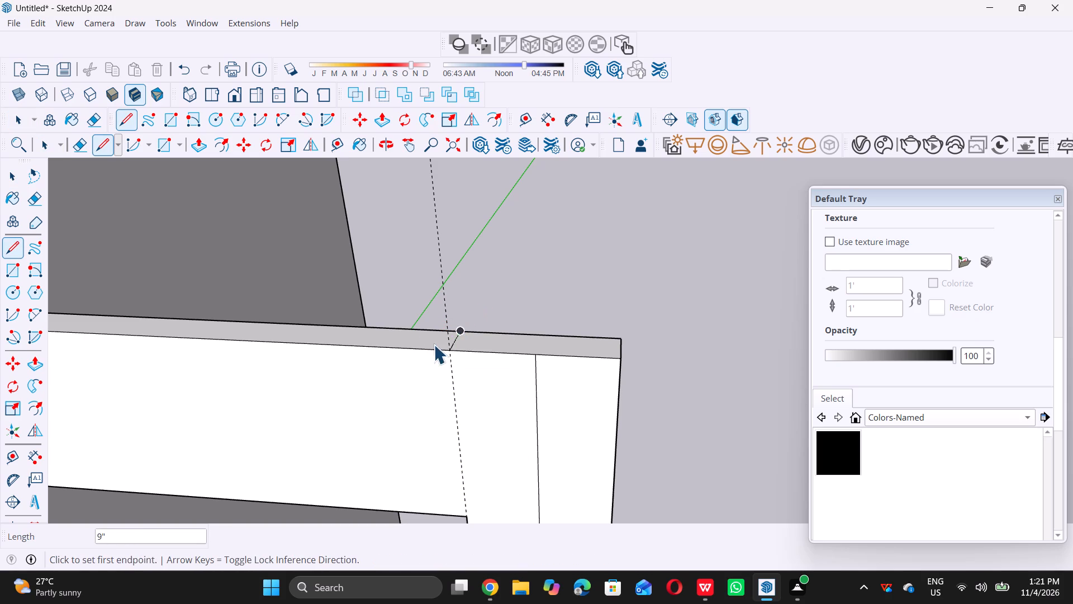
# Push/Pull the post's portion of the top beam's upper face upward by 10'.
pyautogui.scroll(-17, 421, 356)
pyautogui.moveTo(466, 351); pyautogui.dragTo(412, 392, button='middle')
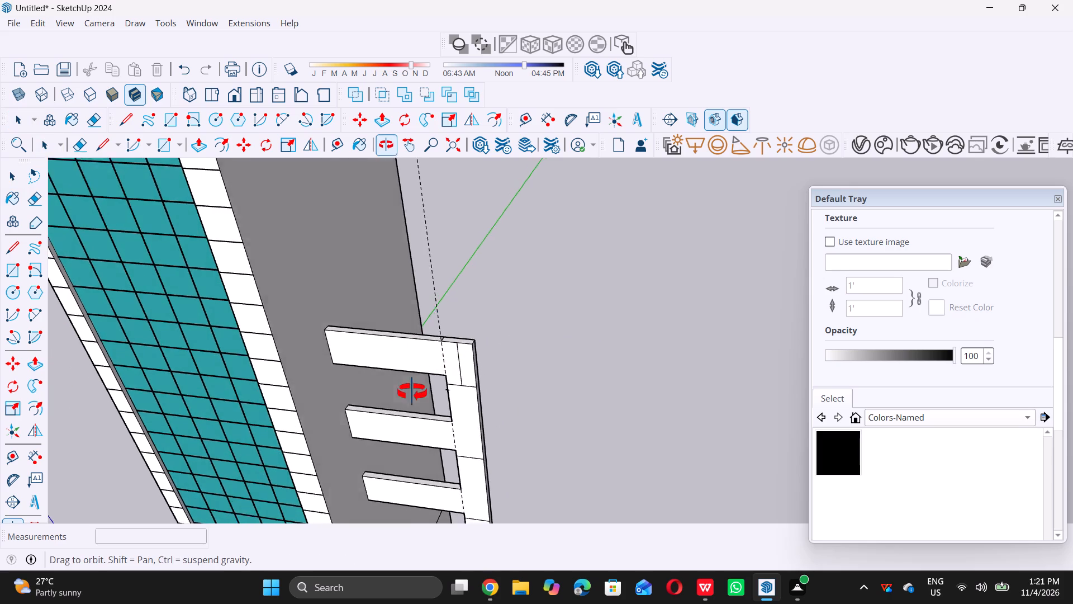
pyautogui.moveTo(412, 392); pyautogui.dragTo(411, 392, button='middle')
pyautogui.scroll(1, 440, 320)
pyautogui.scroll(-7, 440, 322)
pyautogui.scroll(8, 440, 353)
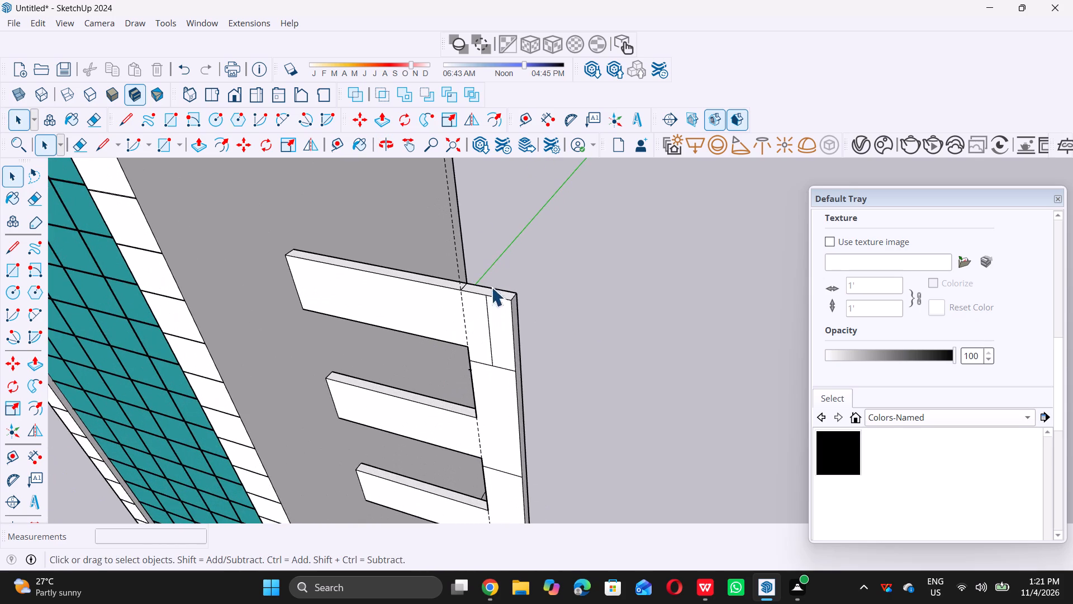
pyautogui.scroll(7, 493, 284)
pyautogui.scroll(-5, 467, 318)
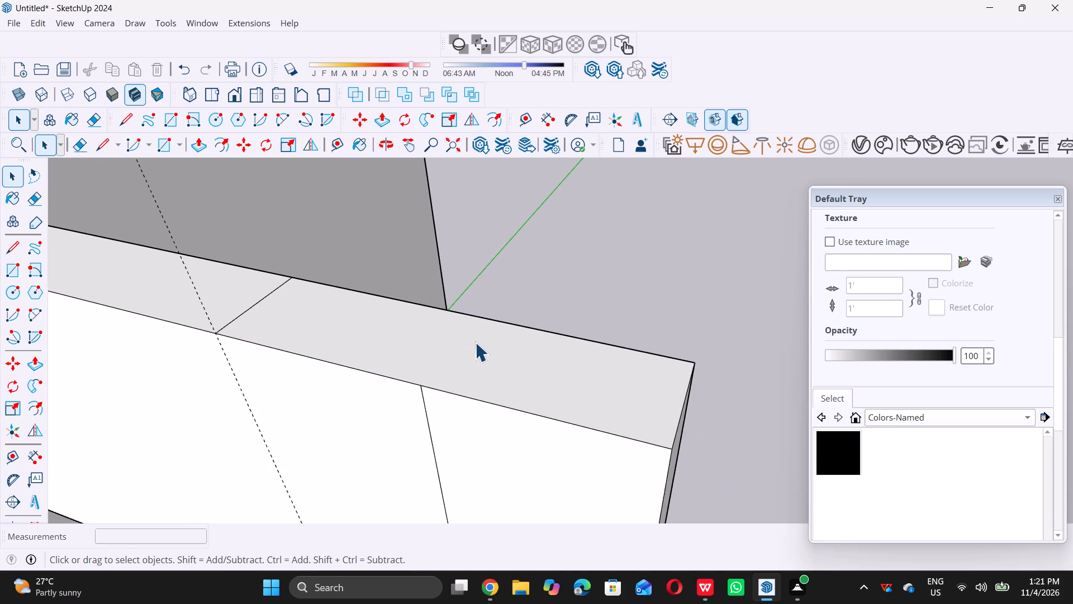
pyautogui.doubleClick(473, 356)
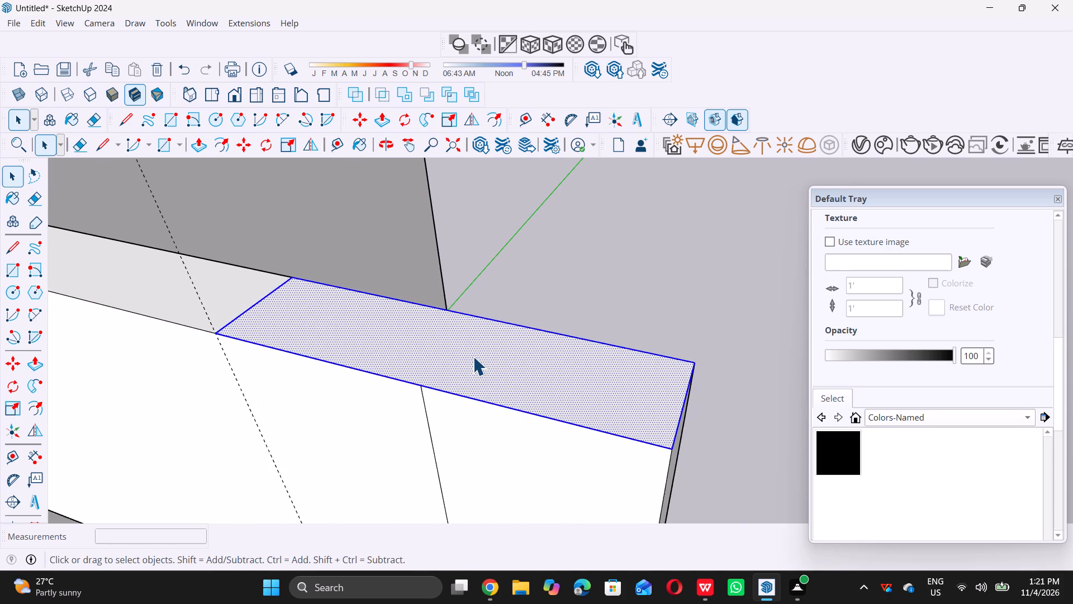
pyautogui.press('p')
pyautogui.click(473, 356)
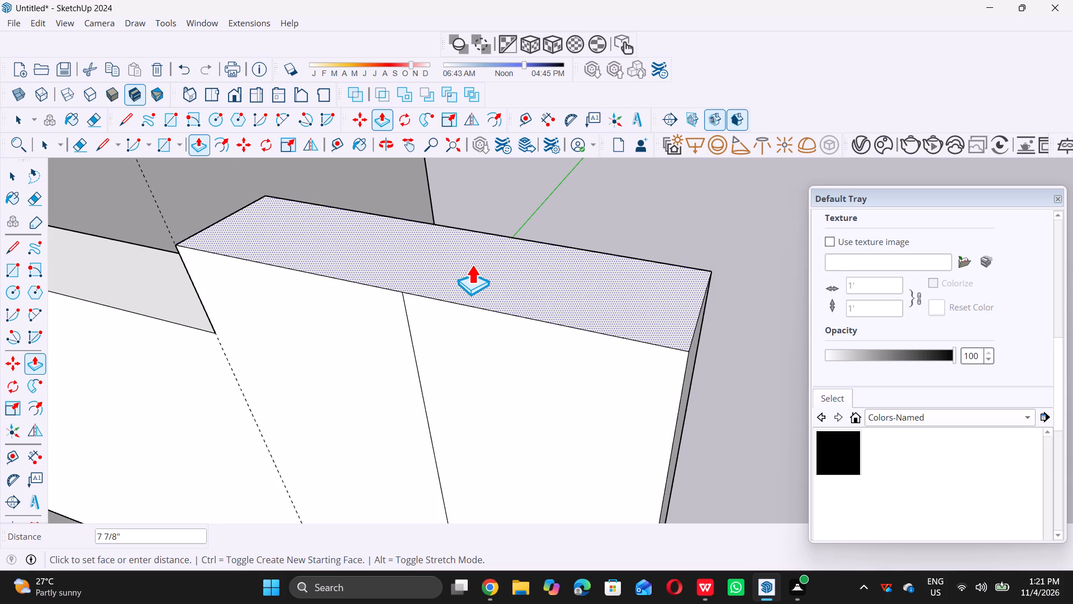
pyautogui.write('10')
pyautogui.press("'")
pyautogui.press('Return')
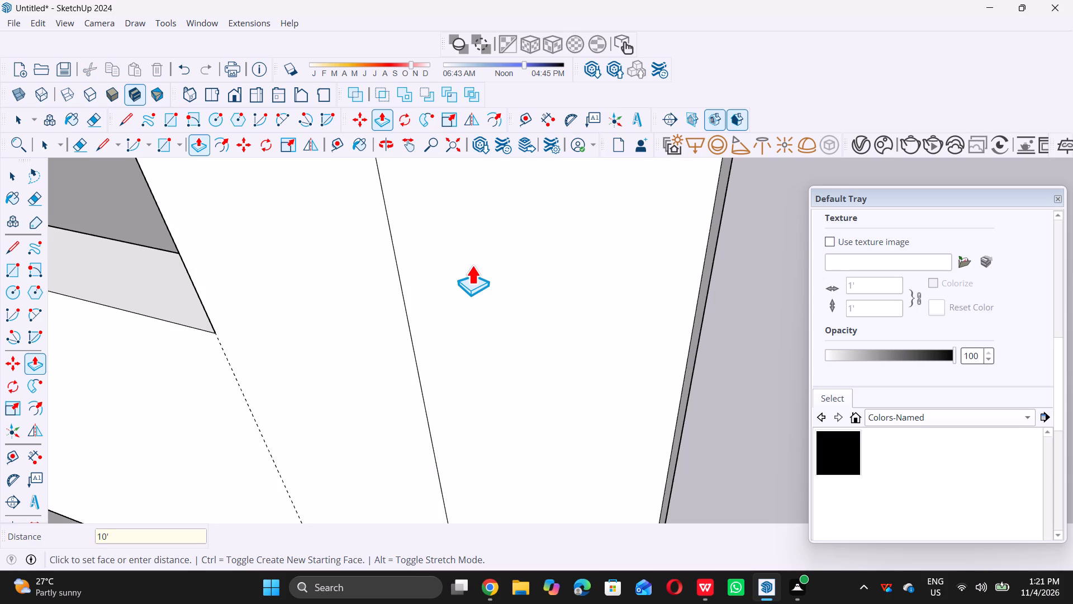
pyautogui.press('space')
# Examine the raised post and stacked beams against the full height of the tower.
pyautogui.scroll(-7, 474, 334)
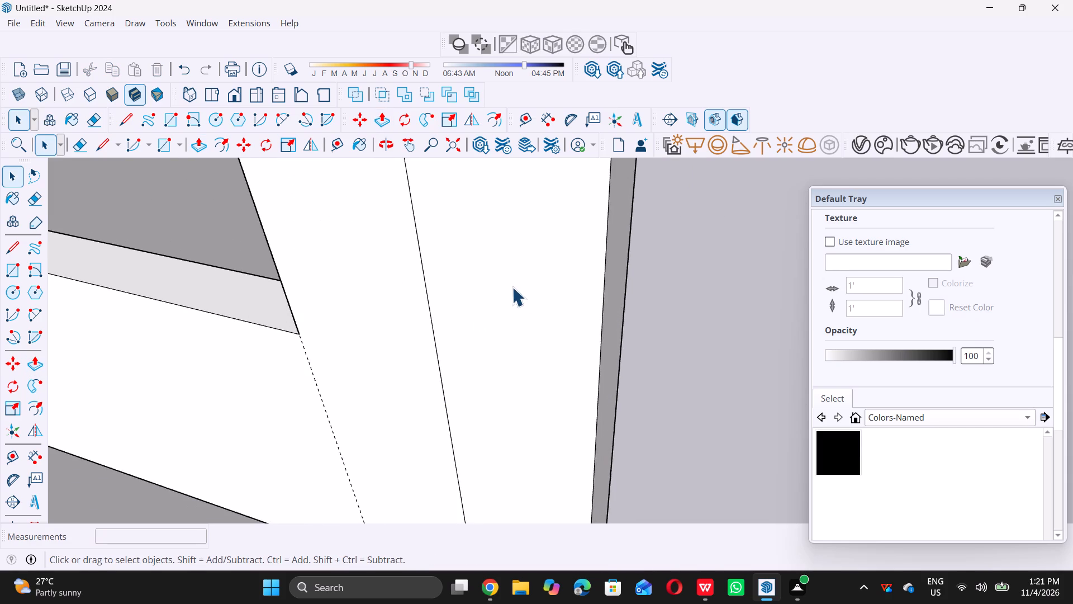
pyautogui.scroll(-20, 512, 287)
pyautogui.scroll(-7, 512, 287)
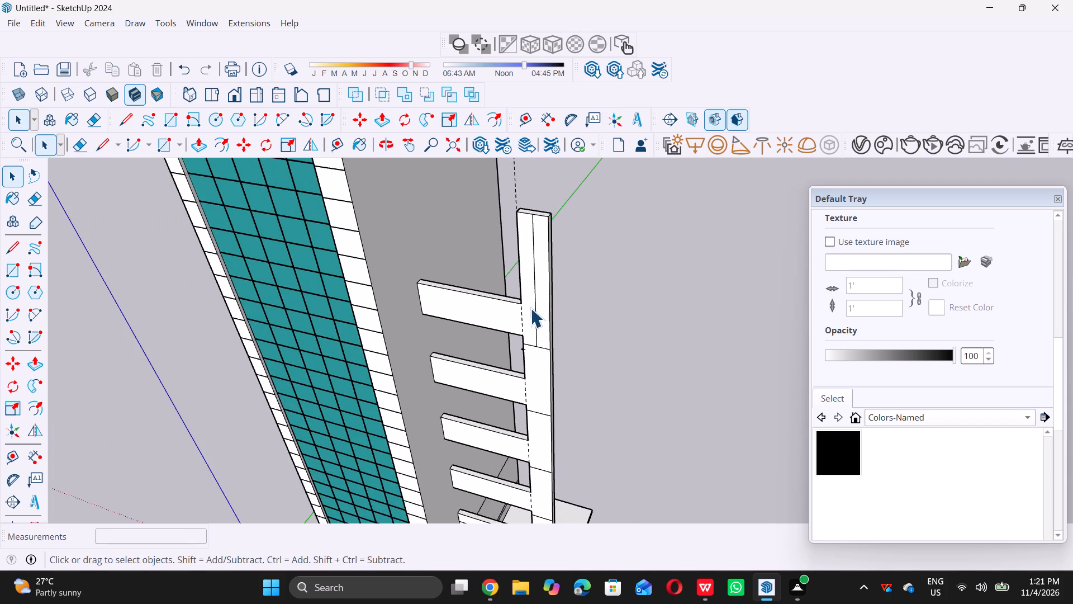
pyautogui.scroll(-5, 525, 310)
pyautogui.middleClick(483, 325)
pyautogui.moveTo(483, 325); pyautogui.dragTo(556, 302, button='middle')
pyautogui.scroll(1, 556, 302)
pyautogui.scroll(-6, 528, 300)
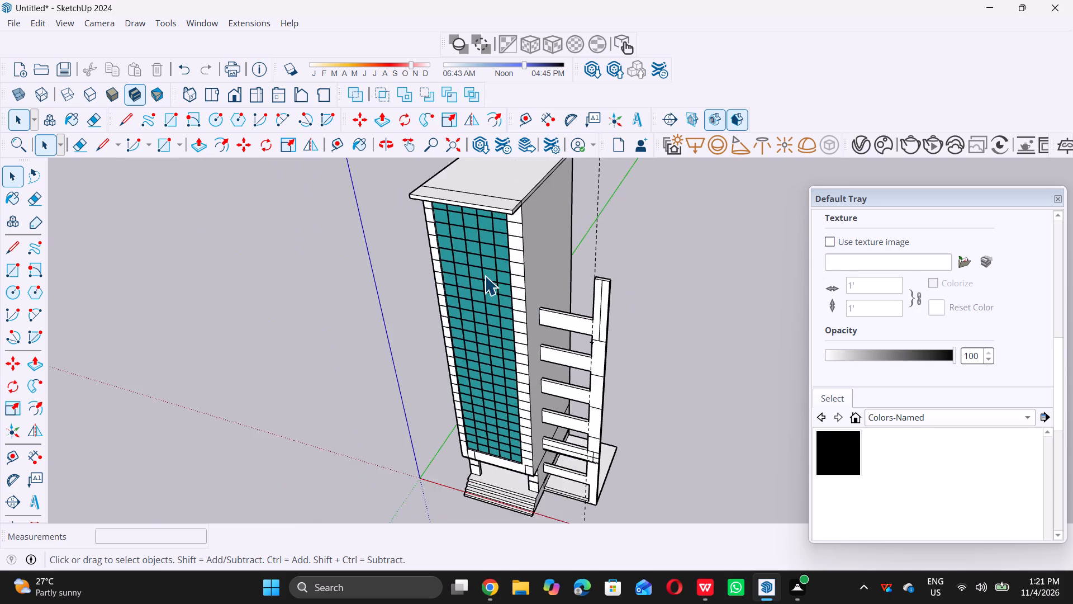
pyautogui.scroll(-9, 485, 276)
pyautogui.moveTo(479, 299); pyautogui.dragTo(673, 273, button='middle')
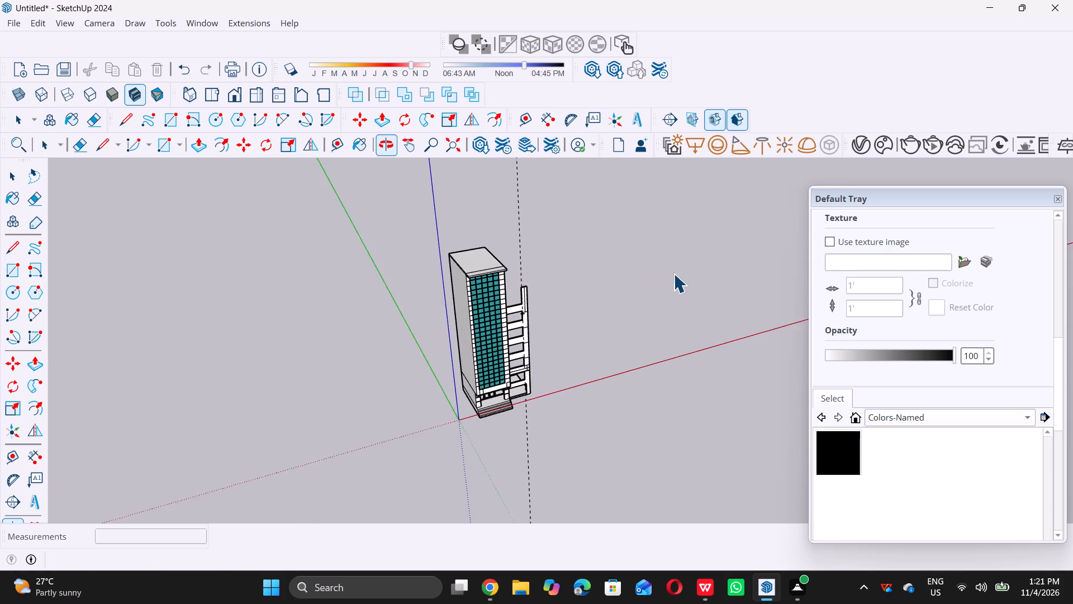
pyautogui.scroll(-5, 402, 308)
pyautogui.moveTo(417, 325); pyautogui.dragTo(505, 303, button='middle')
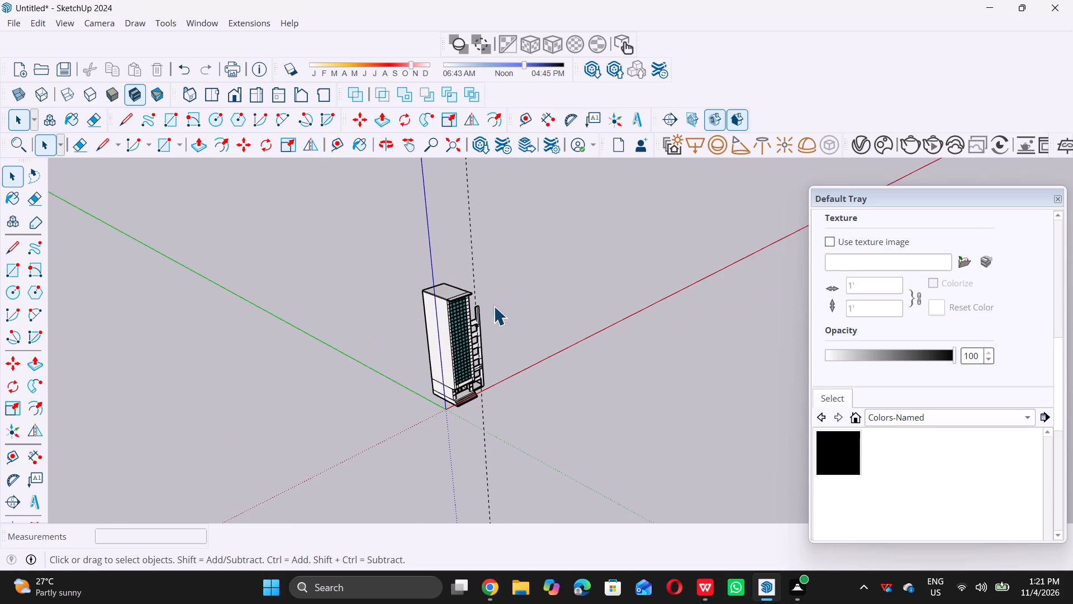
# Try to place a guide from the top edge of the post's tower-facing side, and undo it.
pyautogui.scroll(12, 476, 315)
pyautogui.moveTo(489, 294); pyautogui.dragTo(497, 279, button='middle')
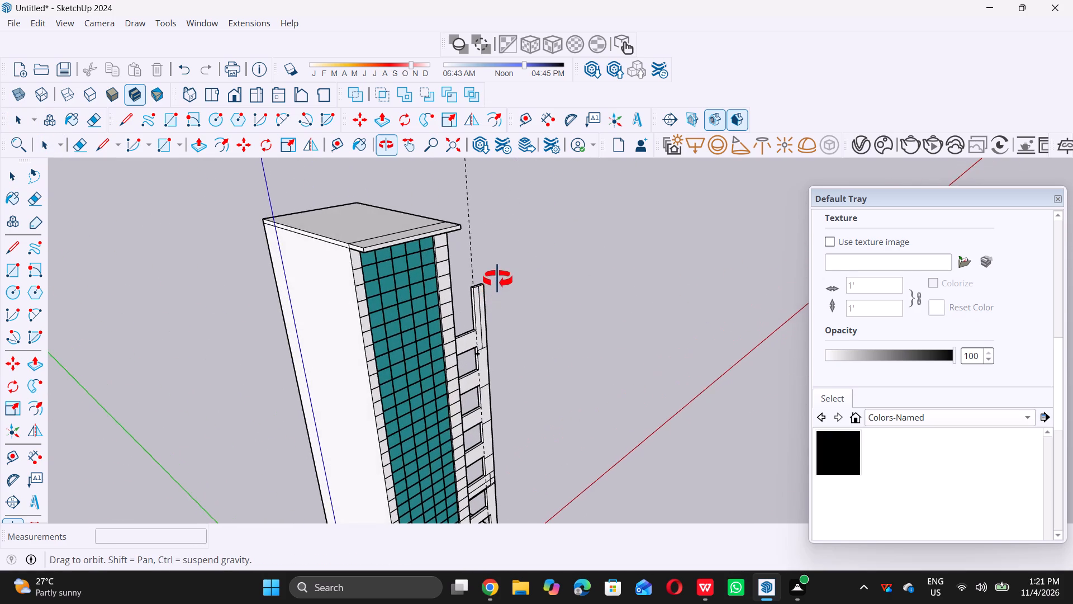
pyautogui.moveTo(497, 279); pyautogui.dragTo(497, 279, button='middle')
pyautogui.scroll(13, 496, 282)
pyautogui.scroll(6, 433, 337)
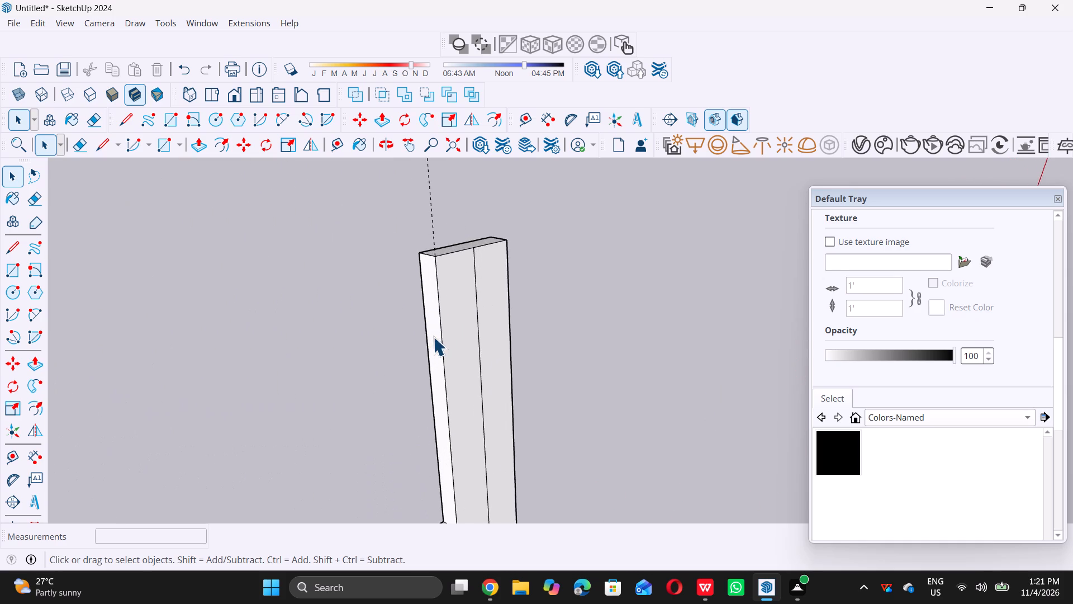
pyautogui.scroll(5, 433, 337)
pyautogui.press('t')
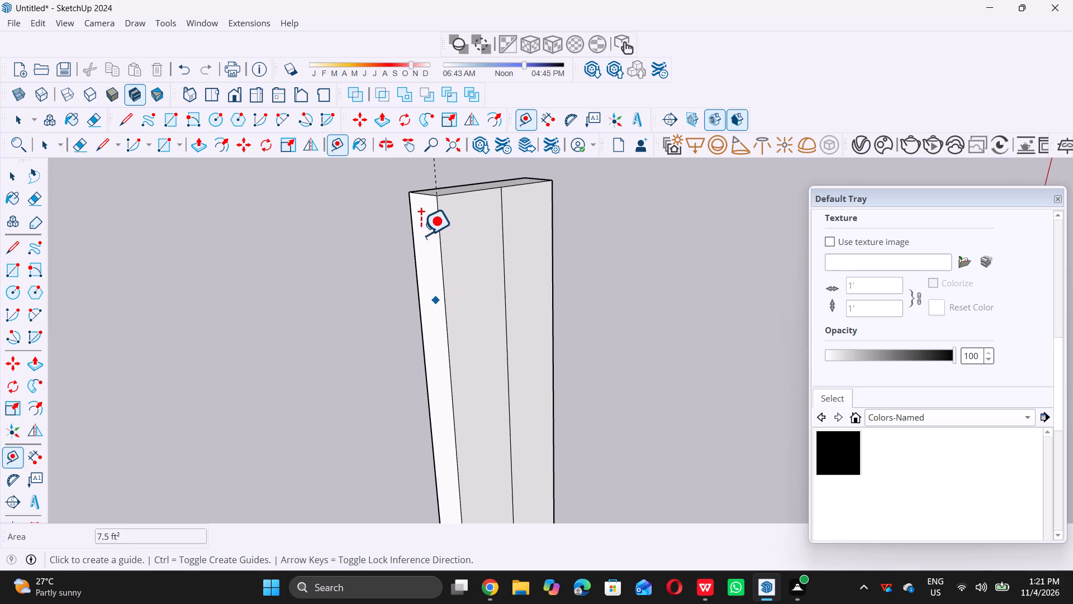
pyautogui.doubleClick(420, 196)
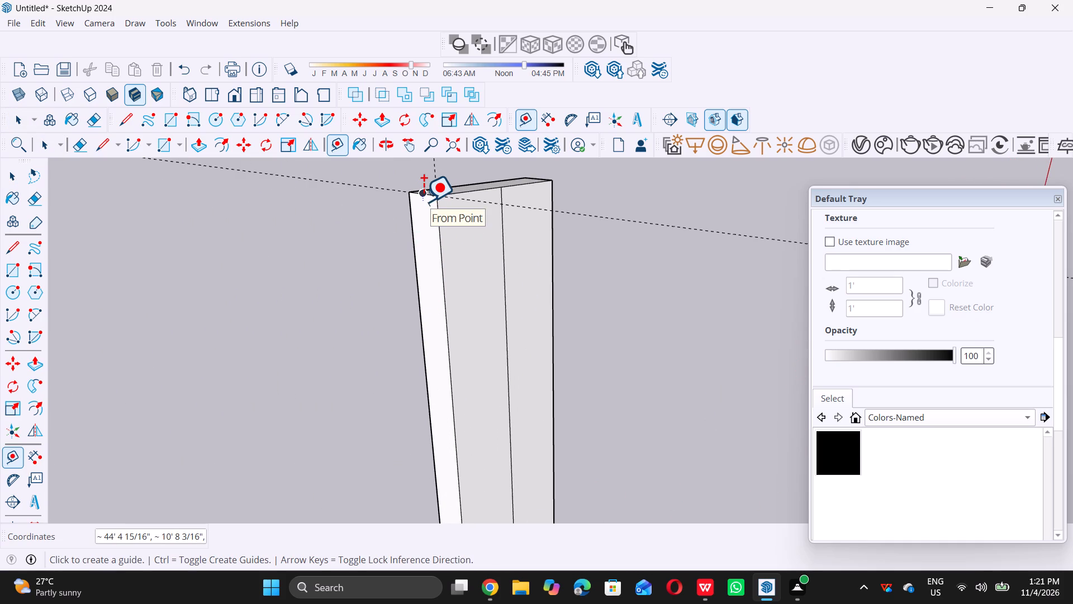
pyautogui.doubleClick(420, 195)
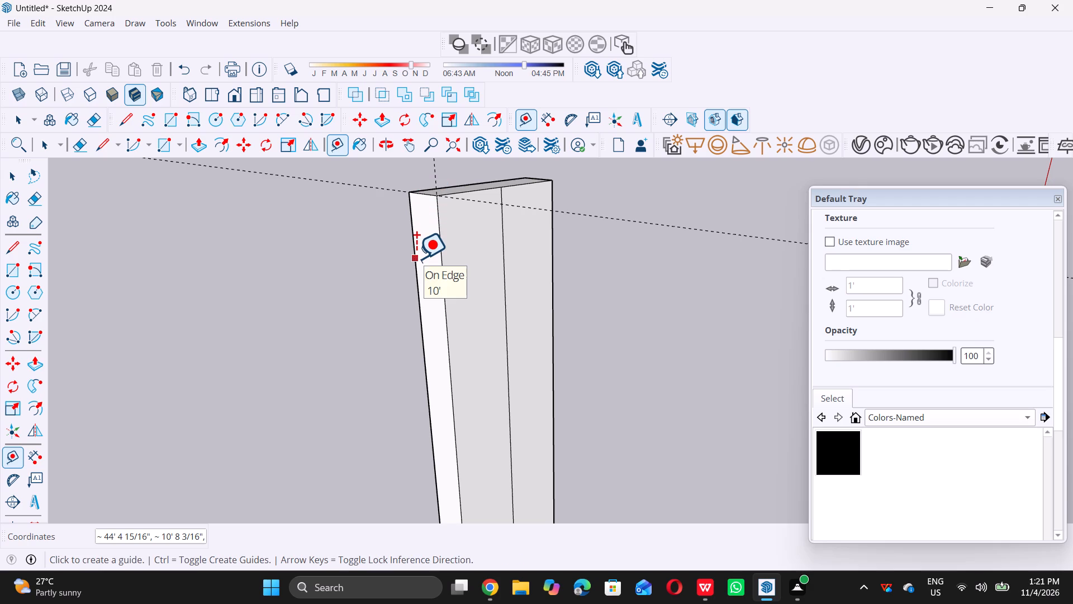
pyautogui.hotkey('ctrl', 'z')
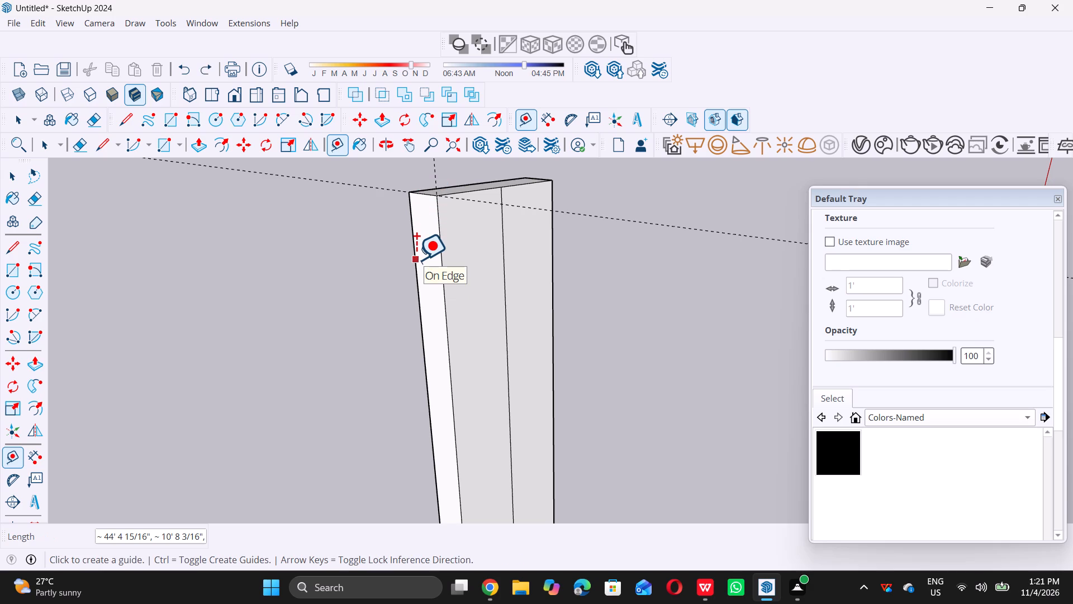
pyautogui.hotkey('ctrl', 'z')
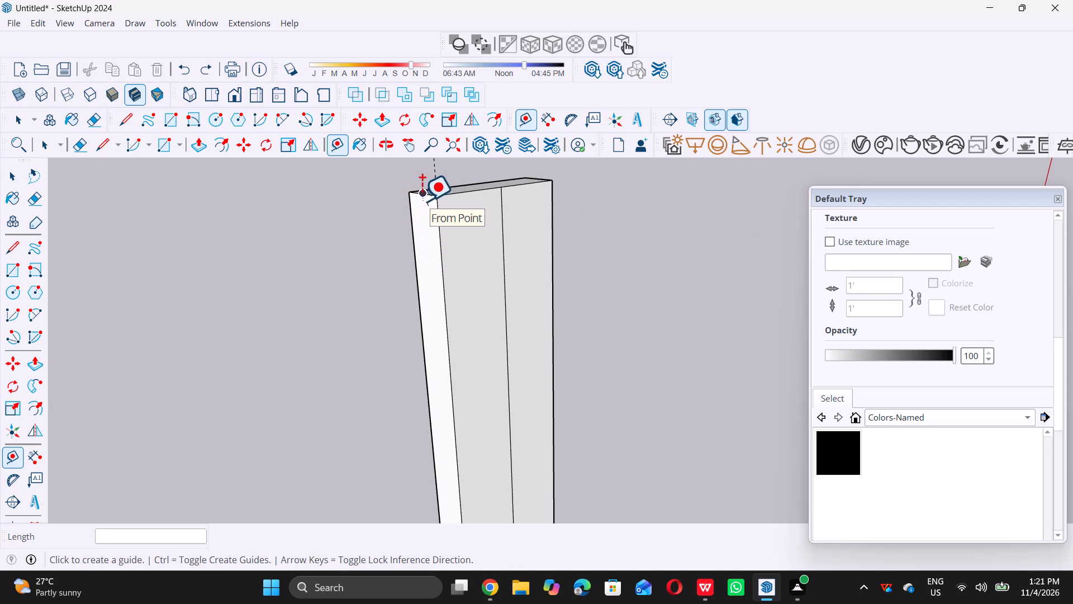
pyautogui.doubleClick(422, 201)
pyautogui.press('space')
# Place a horizontal guide 4' below the top edge of the post's tower-facing side.
pyautogui.scroll(-8, 433, 258)
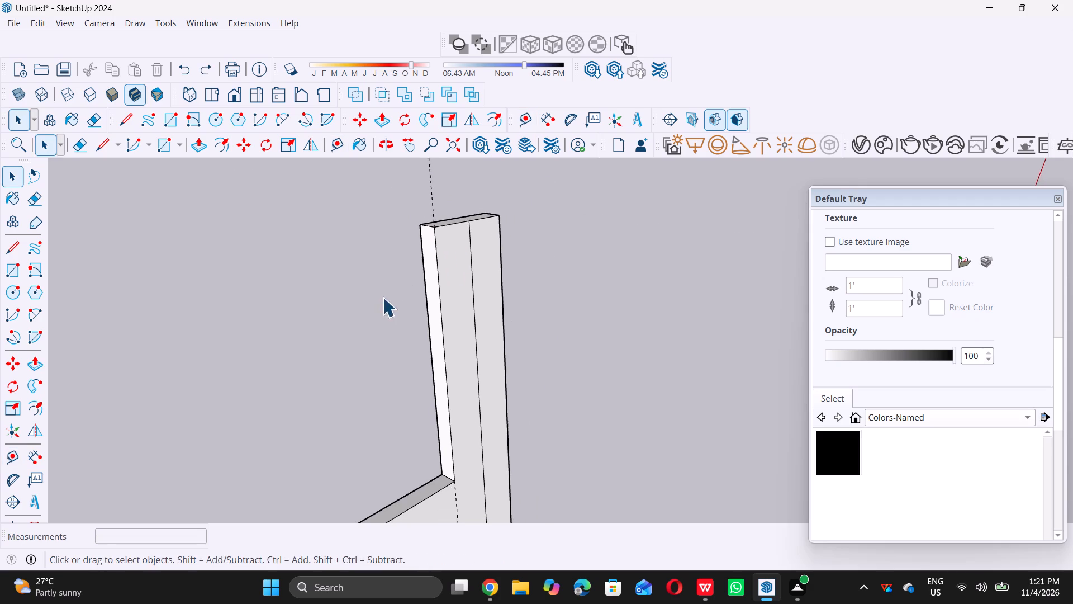
pyautogui.moveTo(383, 298); pyautogui.dragTo(418, 288, button='middle')
pyautogui.scroll(7, 422, 259)
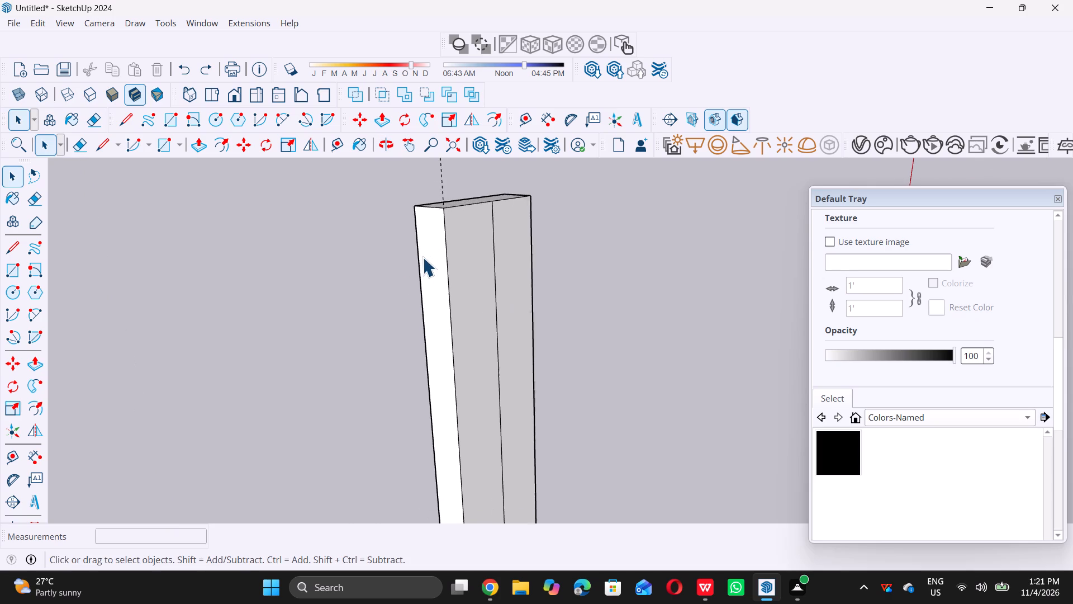
pyautogui.press('t')
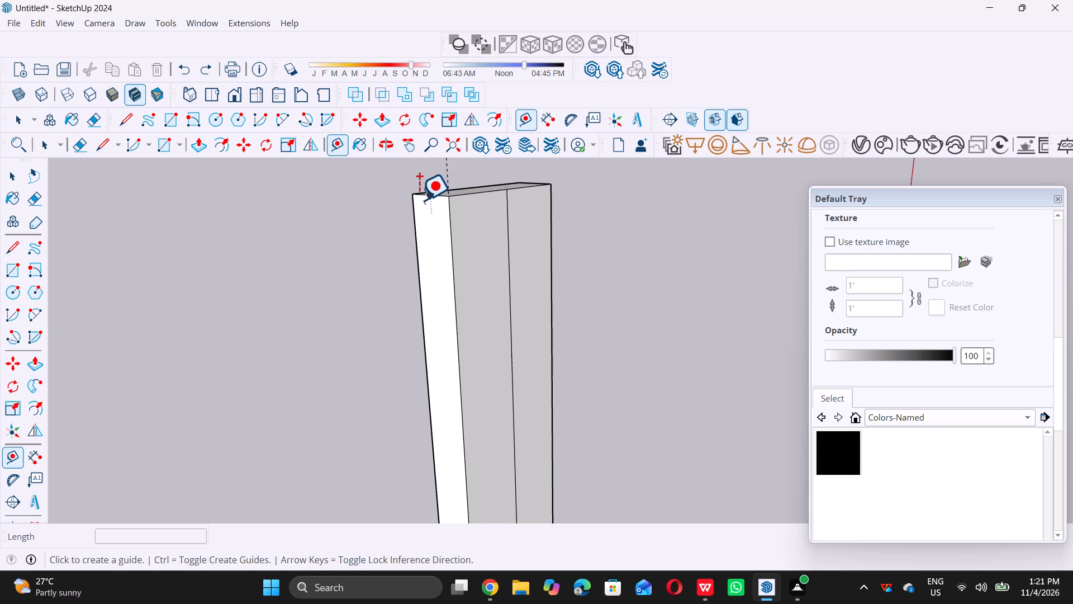
pyautogui.click(421, 197)
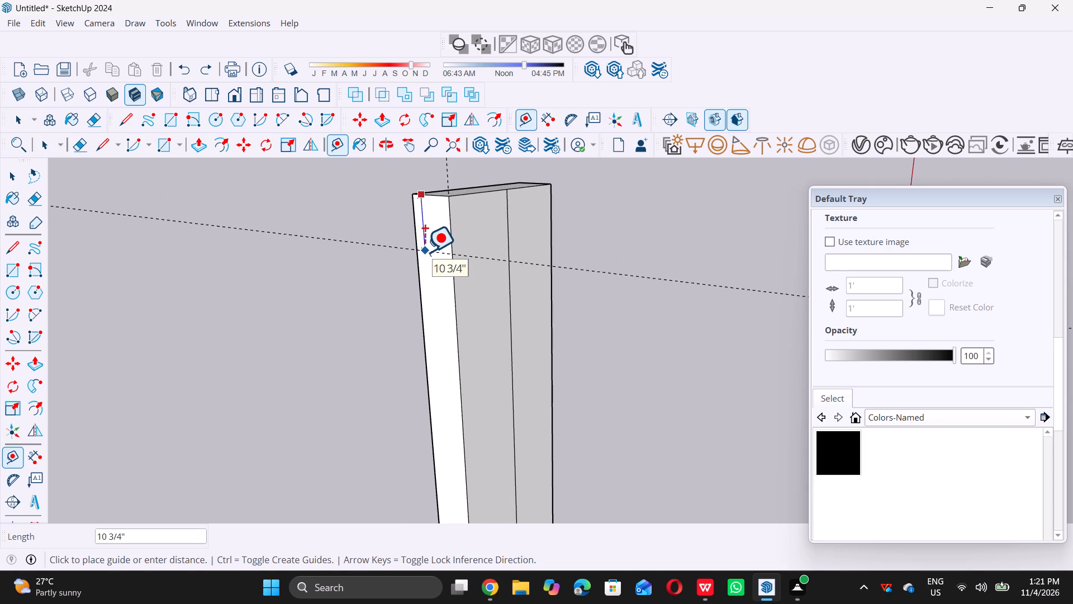
pyautogui.press('4')
pyautogui.press("'")
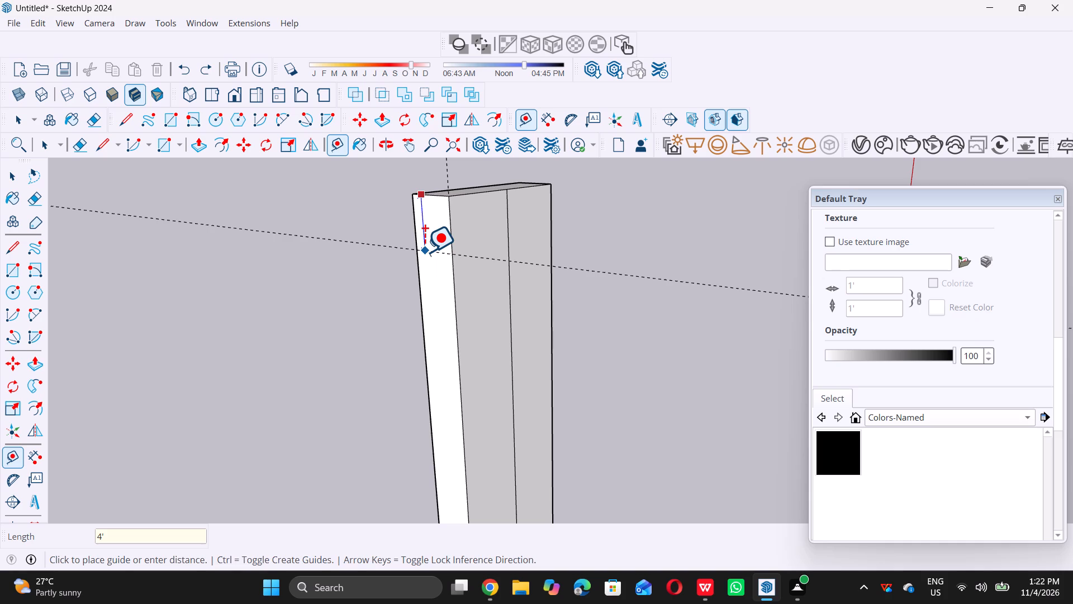
pyautogui.press('Return')
pyautogui.press('space')
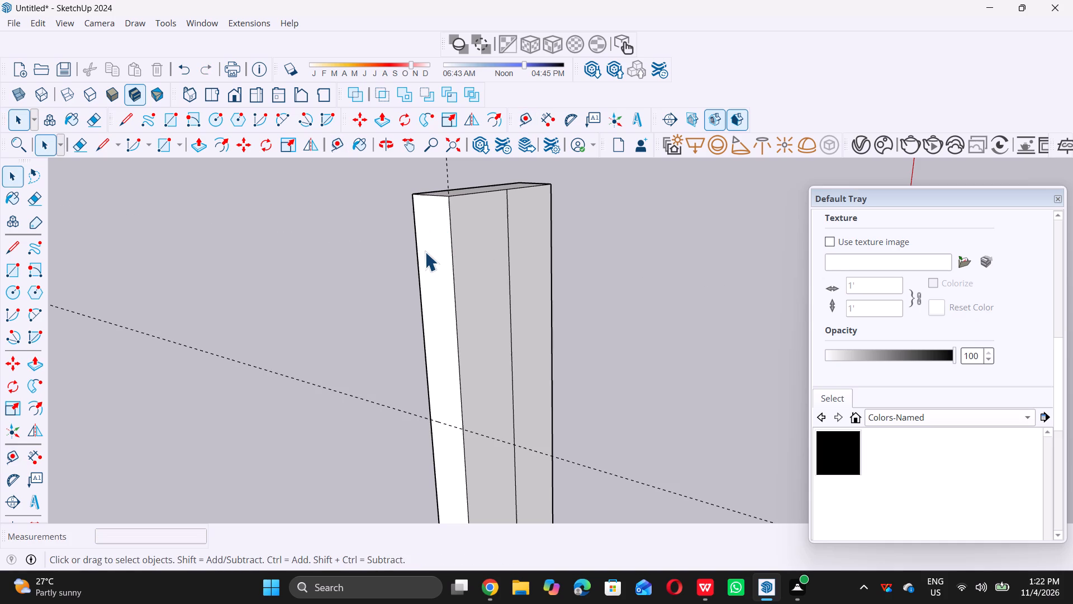
# Draw a 4' by 9" rectangle on the post's tower-facing side, from its top corner down to the new guide.
pyautogui.write('r')
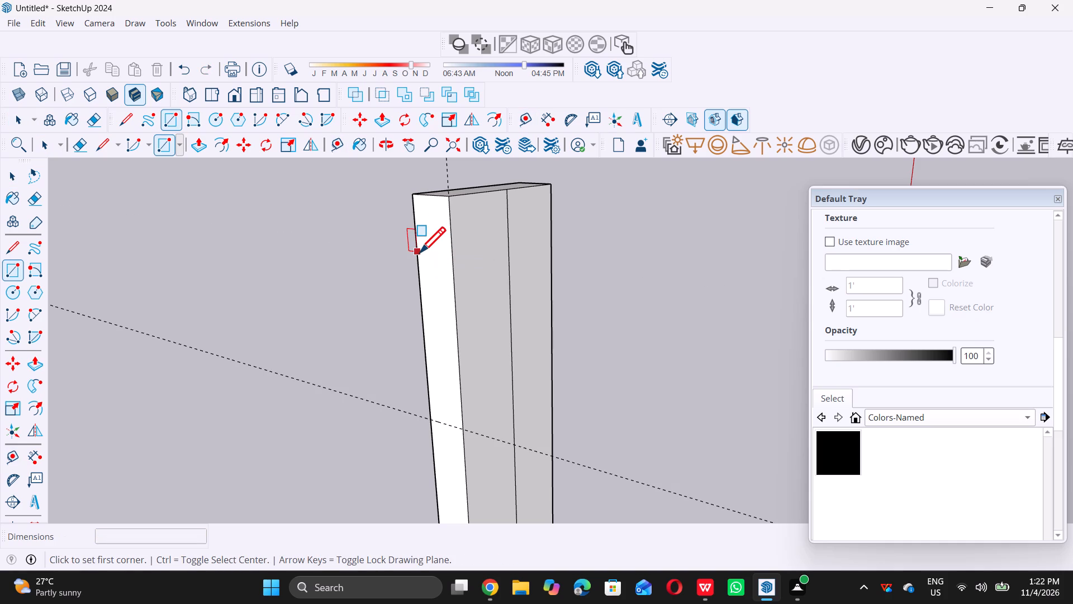
pyautogui.tripleClick(415, 197)
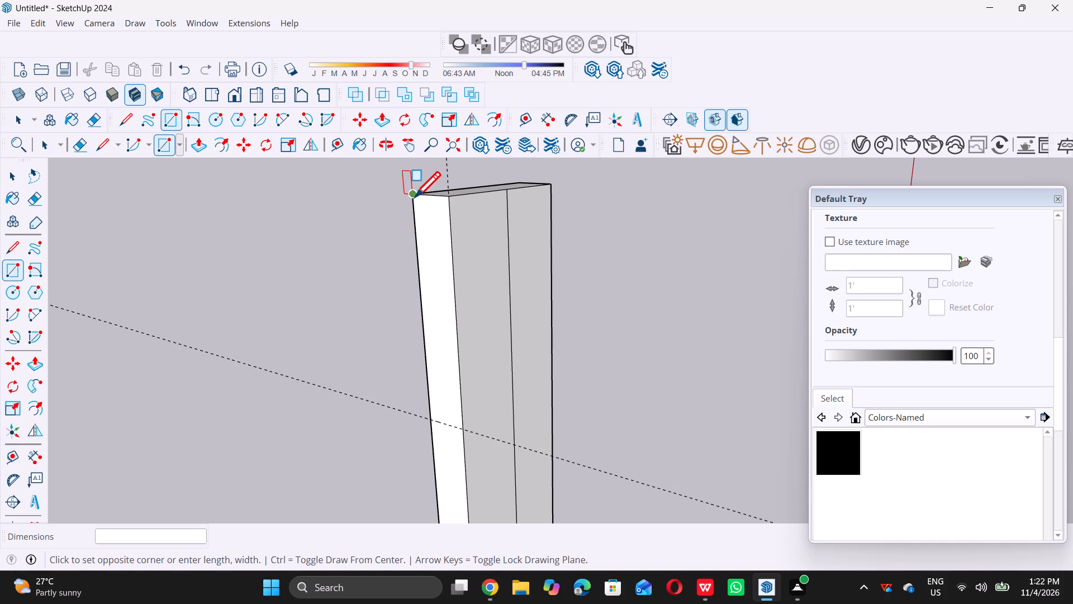
pyautogui.doubleClick(463, 427)
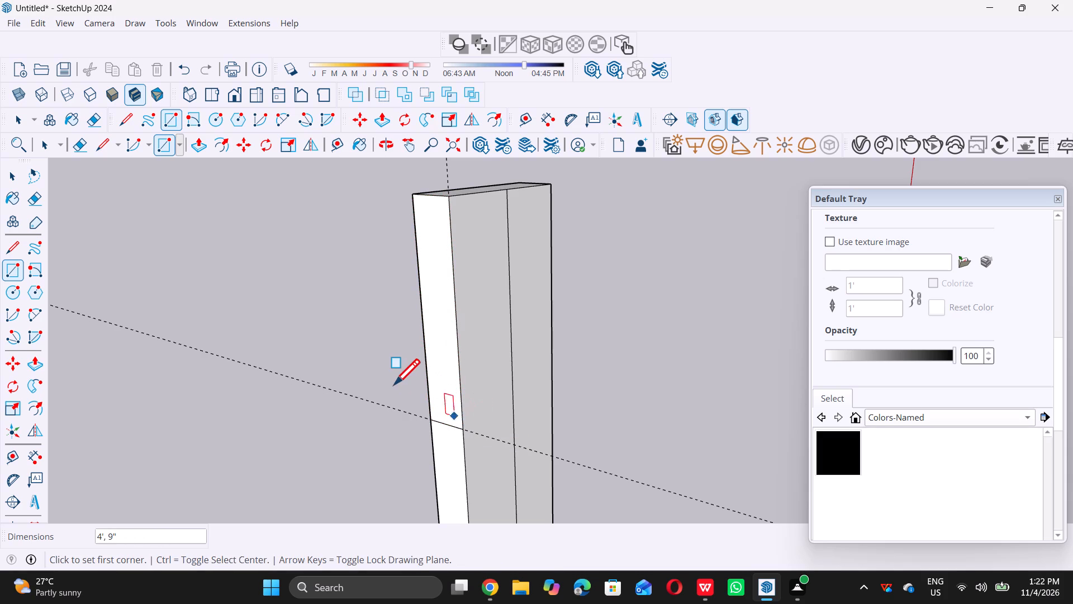
pyautogui.press('space')
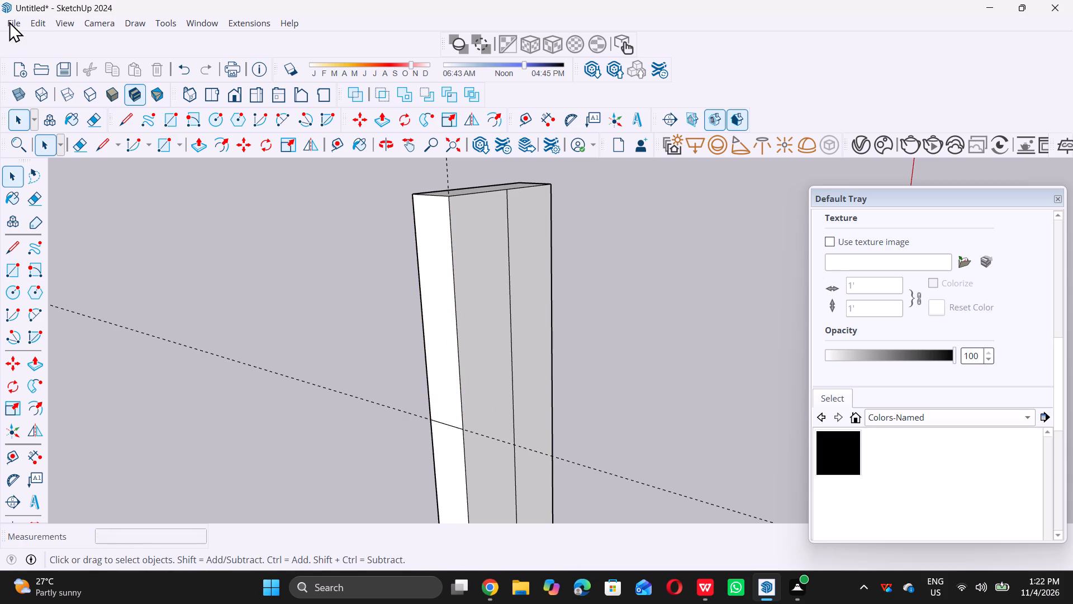
# Delete all guides from the model.
pyautogui.doubleClick(34, 23)
pyautogui.click(34, 22)
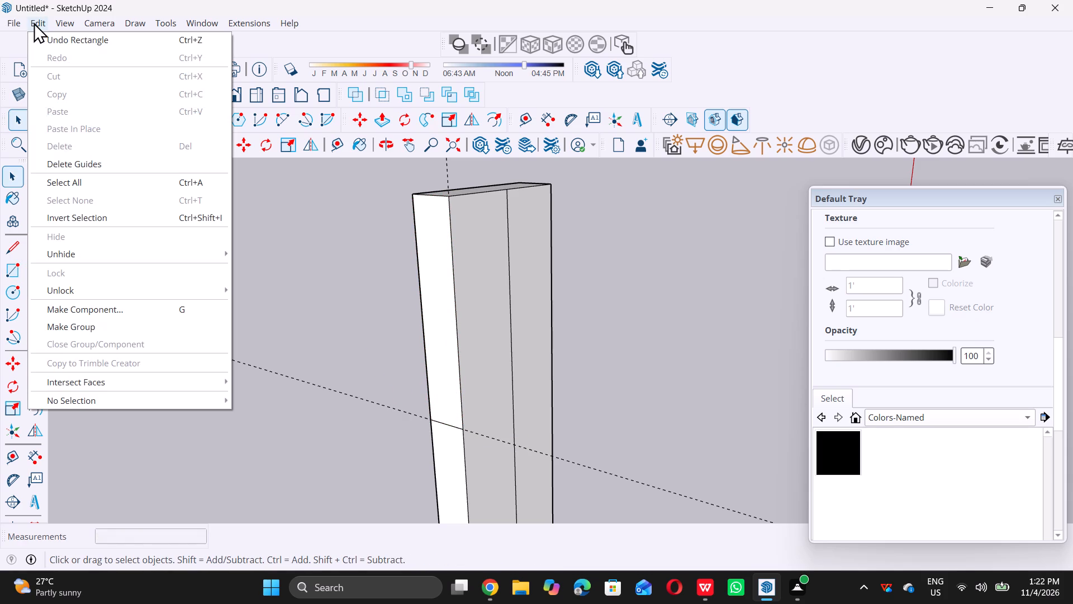
pyautogui.click(88, 167)
# Push/Pull the new 4' by 9" rectangle at the top of the post toward the tower to form the beam.
pyautogui.scroll(-6, 464, 308)
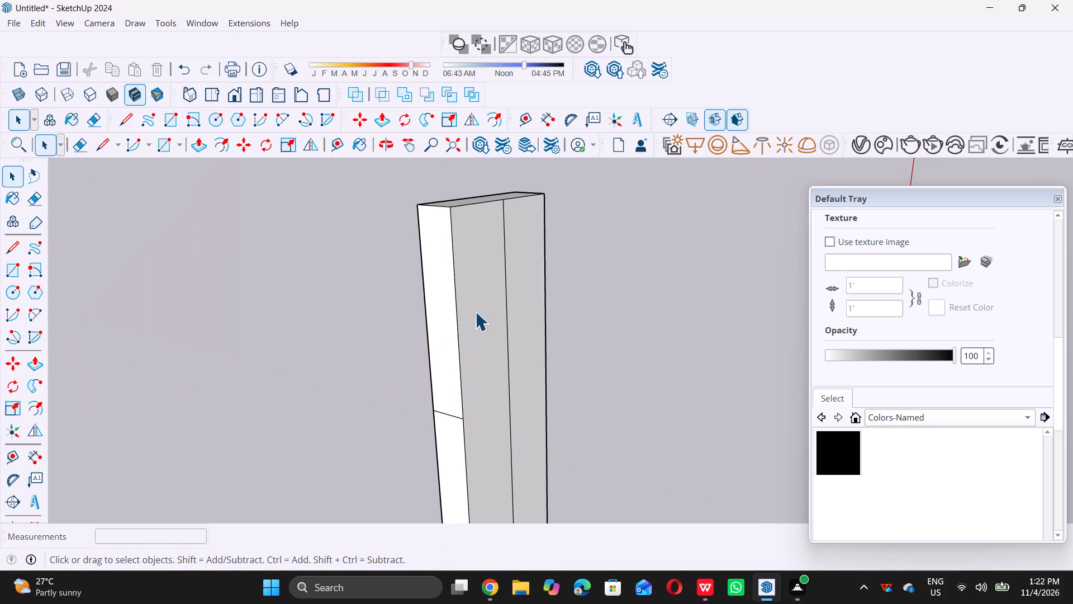
pyautogui.scroll(-5, 477, 314)
pyautogui.scroll(4, 464, 334)
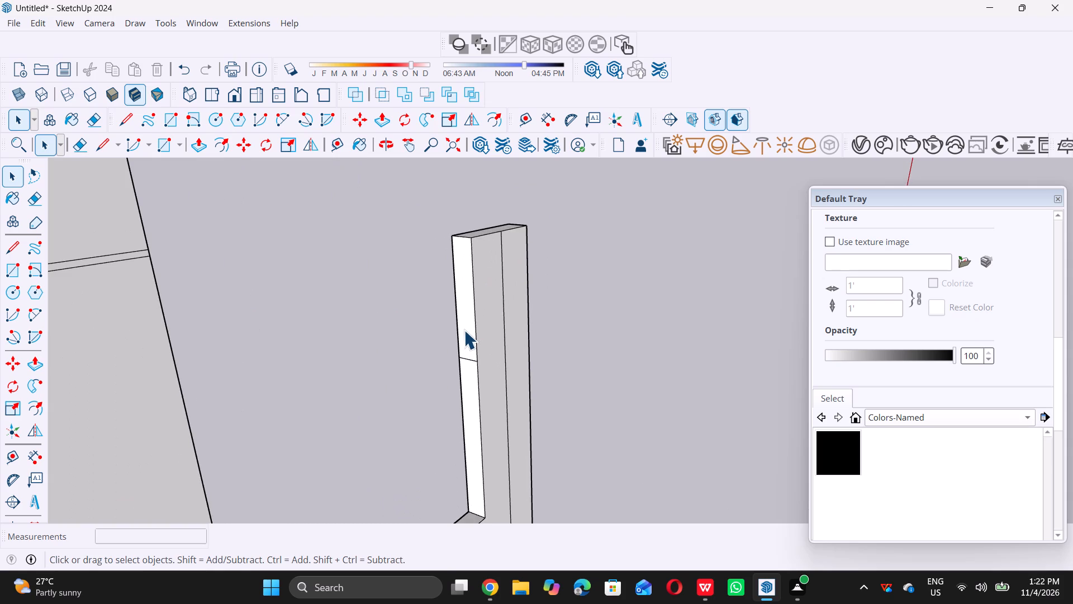
pyautogui.doubleClick(464, 330)
pyautogui.press('p')
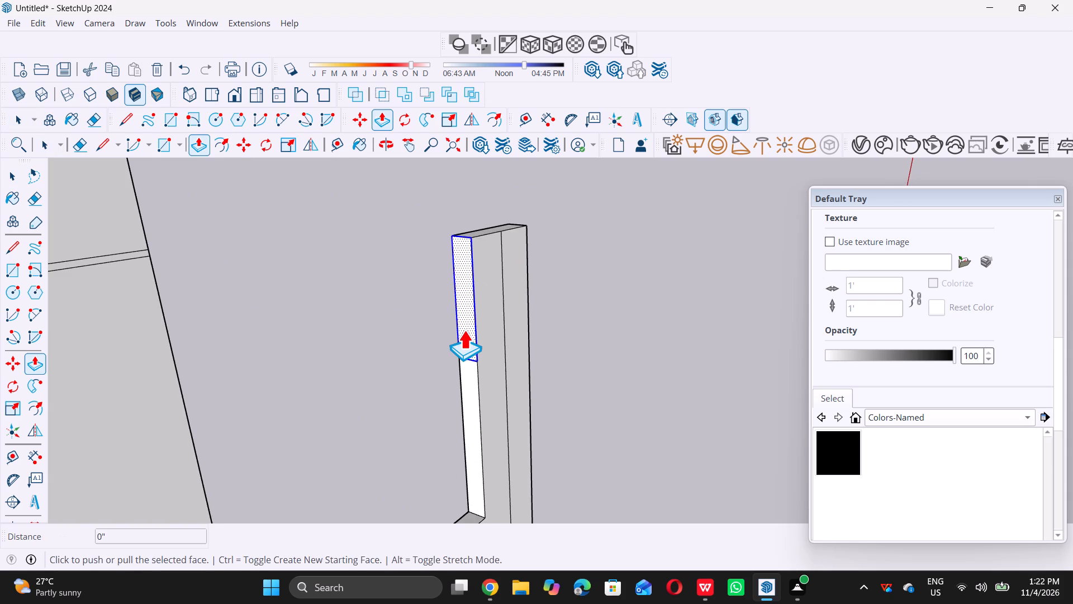
pyautogui.tripleClick(464, 330)
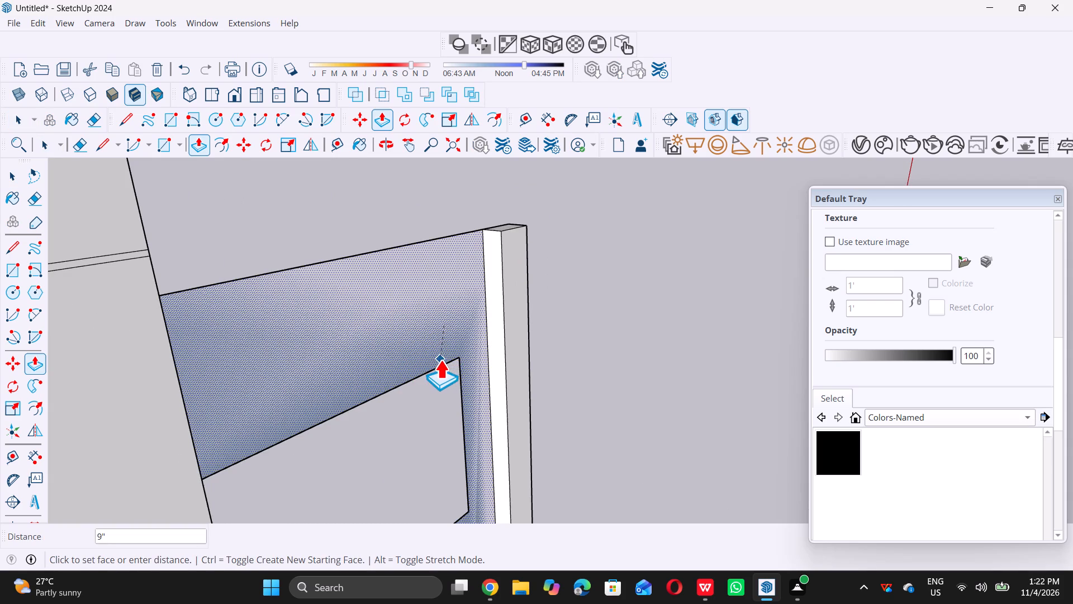
pyautogui.press('space')
# Examine where the new top beam's end meets the tower's edge, from the front and up close.
pyautogui.scroll(-6, 440, 360)
pyautogui.moveTo(350, 374); pyautogui.dragTo(169, 389, button='middle')
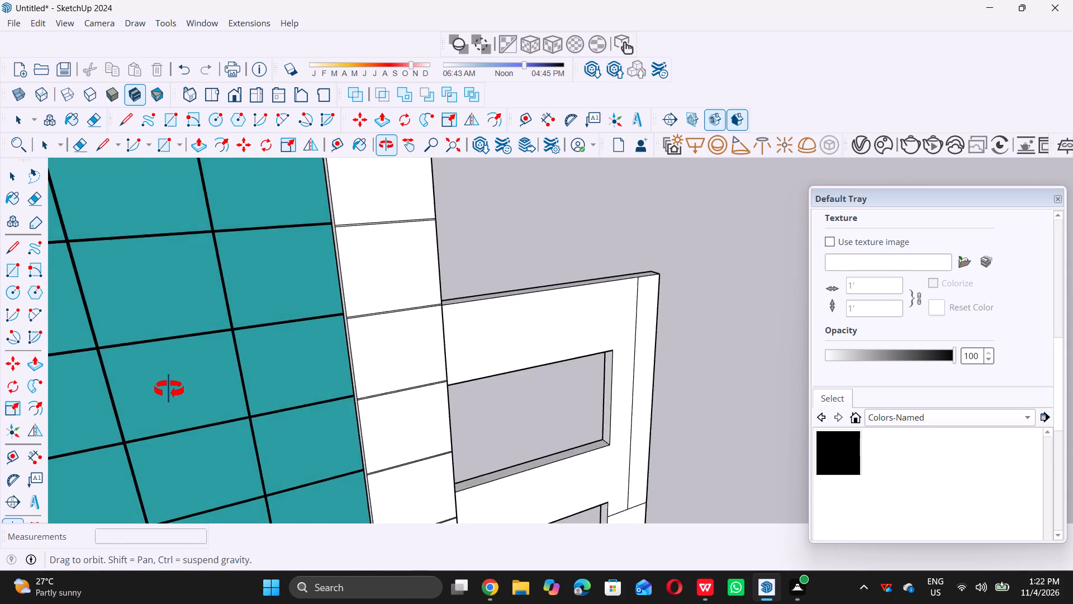
pyautogui.moveTo(169, 389); pyautogui.dragTo(168, 389, button='middle')
pyautogui.scroll(-10, 599, 314)
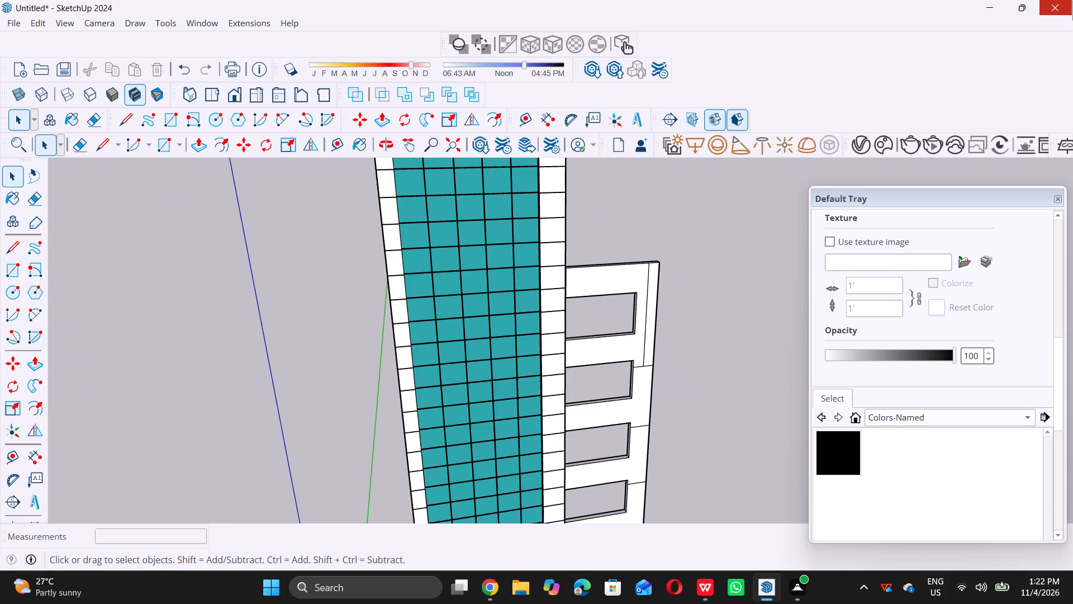
pyautogui.scroll(-6, 524, 328)
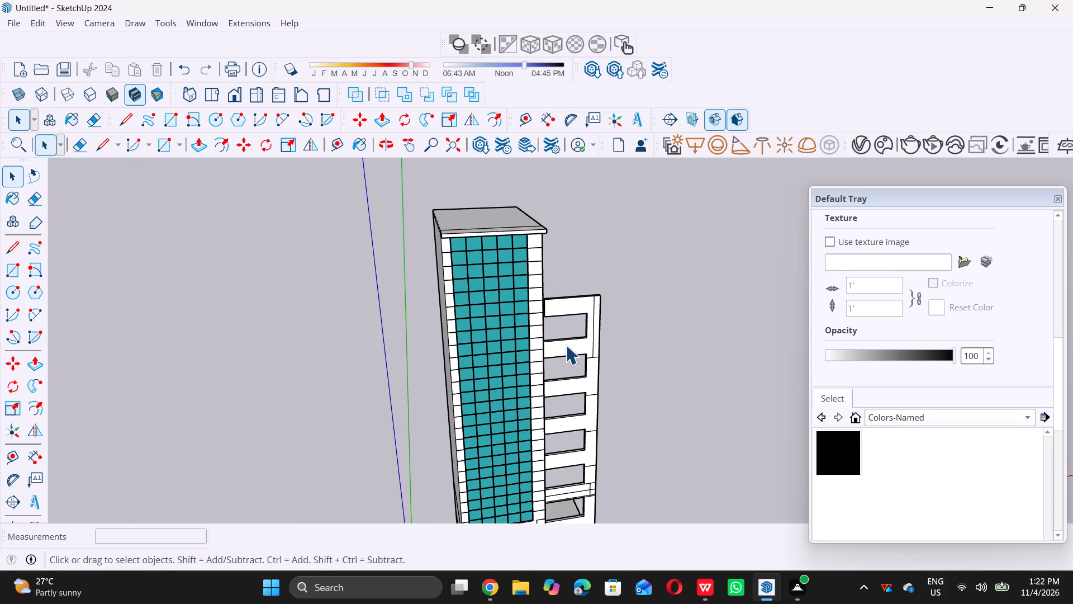
pyautogui.middleClick(566, 345)
pyautogui.middleClick(567, 344)
pyautogui.middleClick(568, 343)
pyautogui.moveTo(569, 342); pyautogui.dragTo(522, 359, button='middle')
pyautogui.scroll(12, 538, 308)
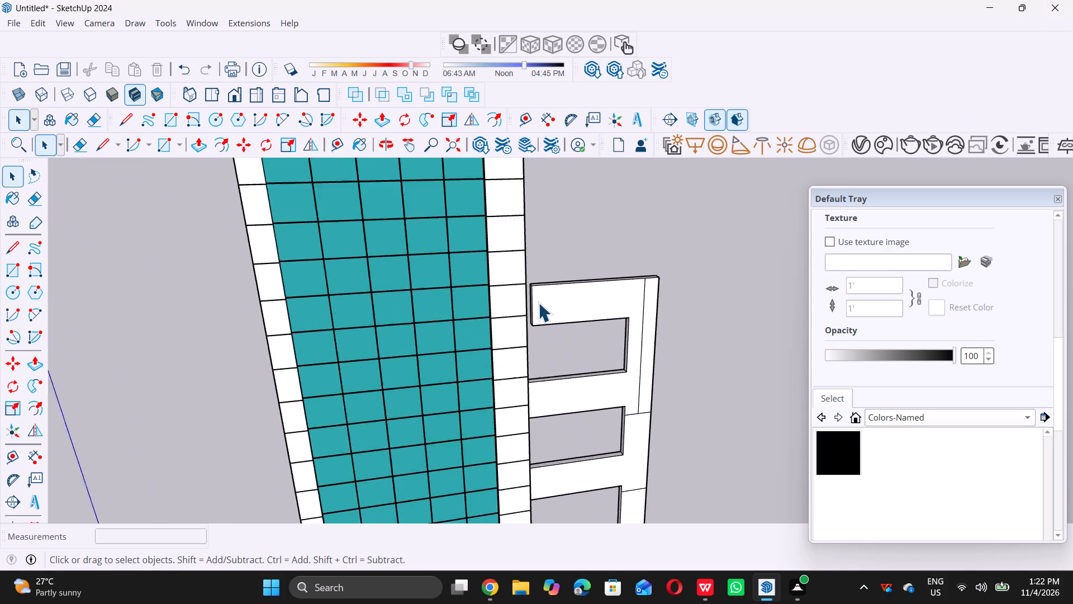
pyautogui.scroll(7, 528, 305)
pyautogui.moveTo(516, 317); pyautogui.dragTo(535, 320, button='middle')
pyautogui.middleClick(530, 318)
pyautogui.moveTo(528, 320); pyautogui.dragTo(525, 322, button='middle')
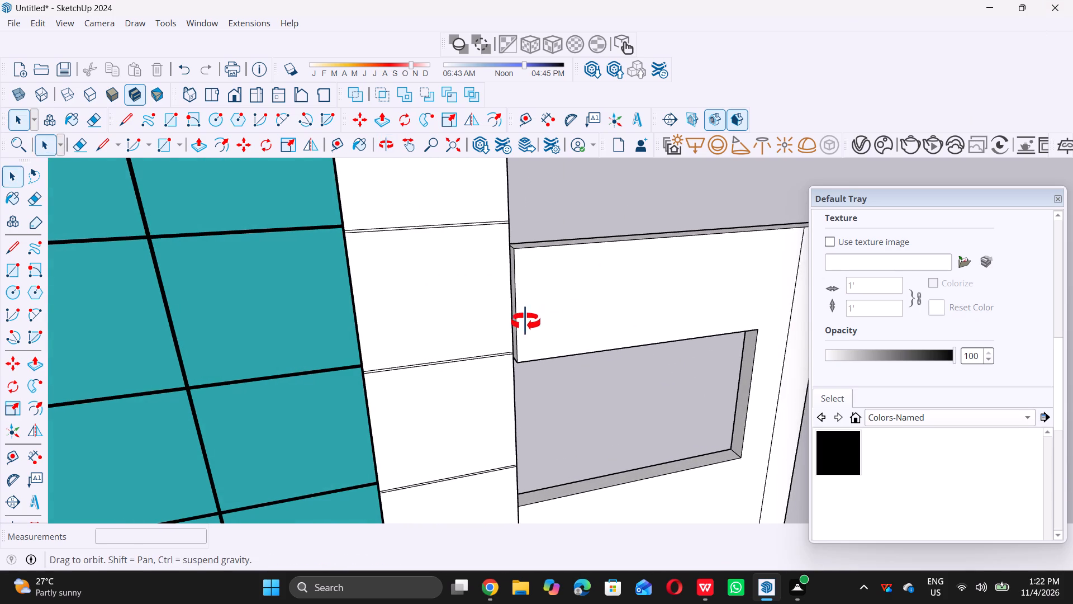
pyautogui.moveTo(525, 322); pyautogui.dragTo(520, 326, button='middle')
pyautogui.scroll(7, 517, 328)
pyautogui.scroll(-5, 528, 314)
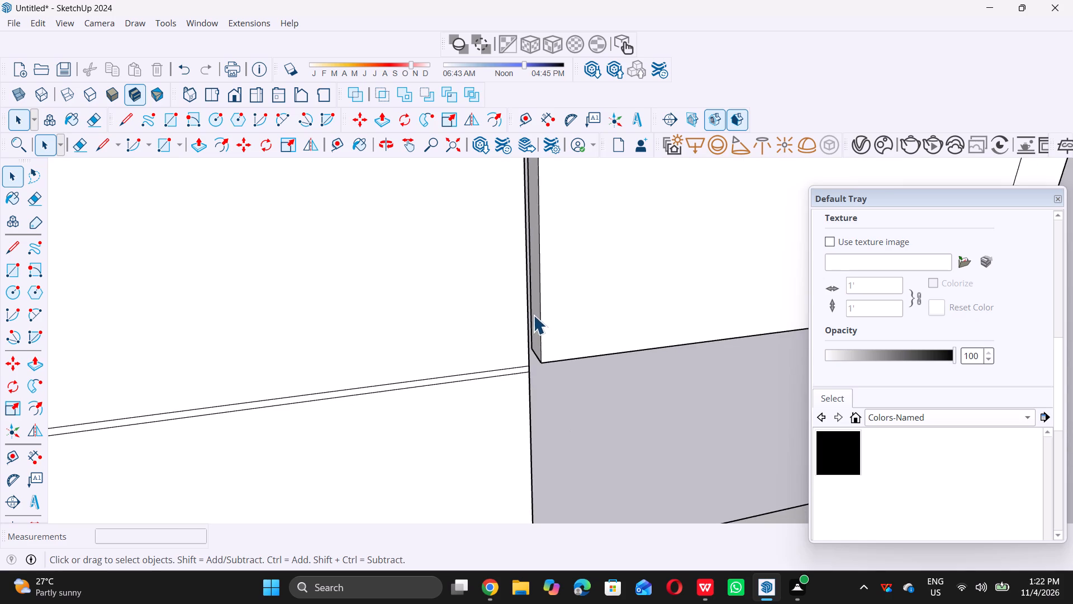
pyautogui.scroll(3, 536, 315)
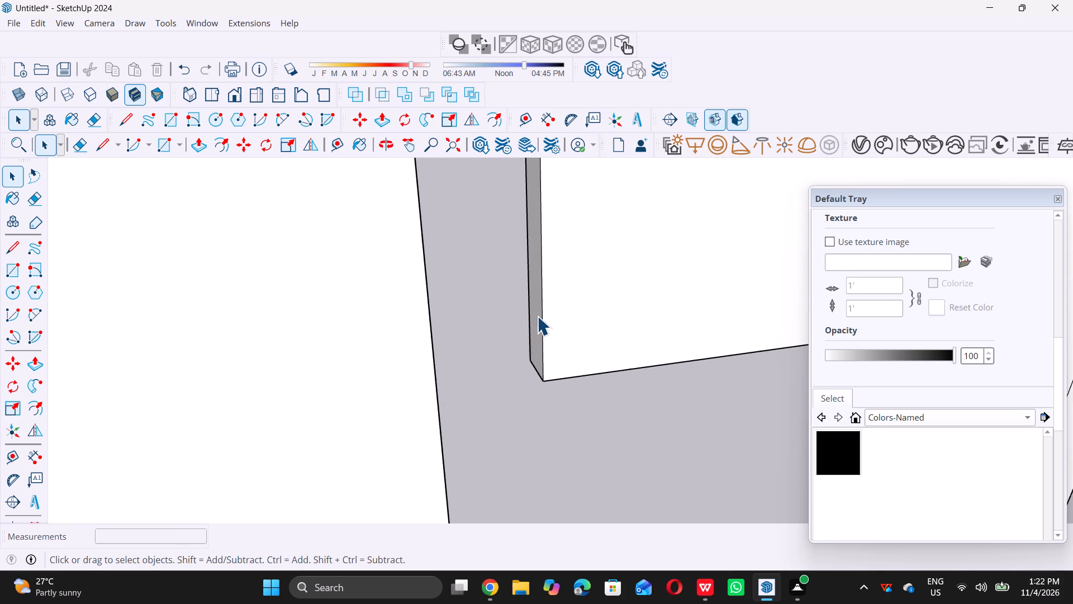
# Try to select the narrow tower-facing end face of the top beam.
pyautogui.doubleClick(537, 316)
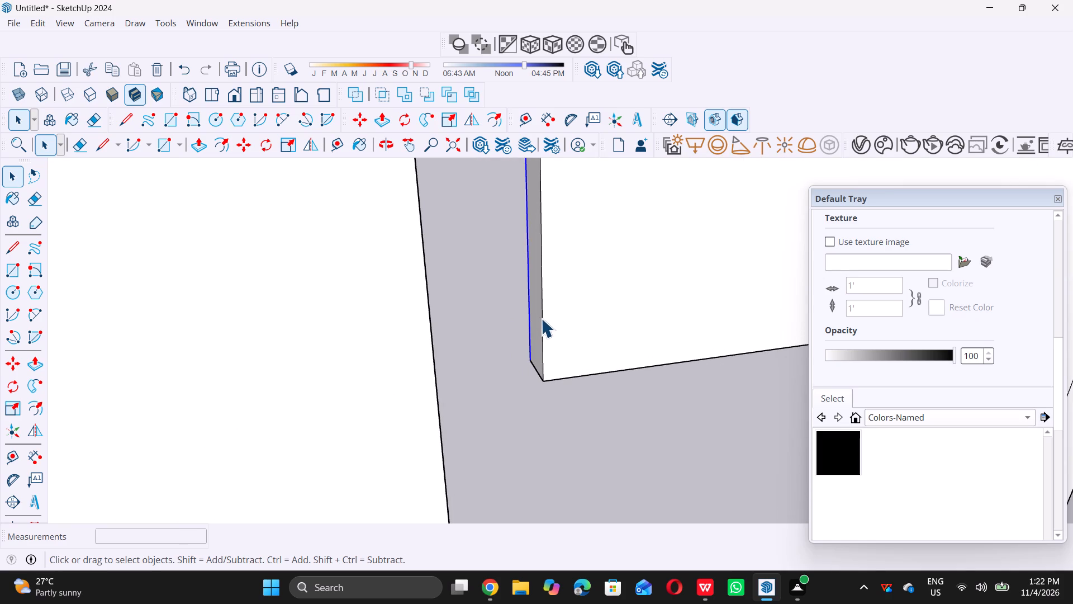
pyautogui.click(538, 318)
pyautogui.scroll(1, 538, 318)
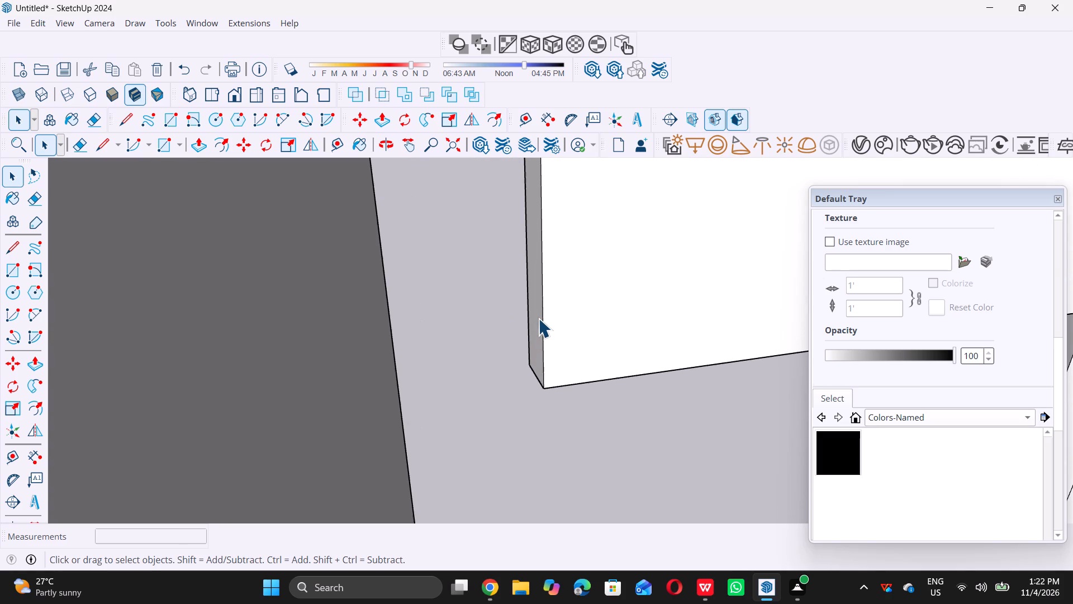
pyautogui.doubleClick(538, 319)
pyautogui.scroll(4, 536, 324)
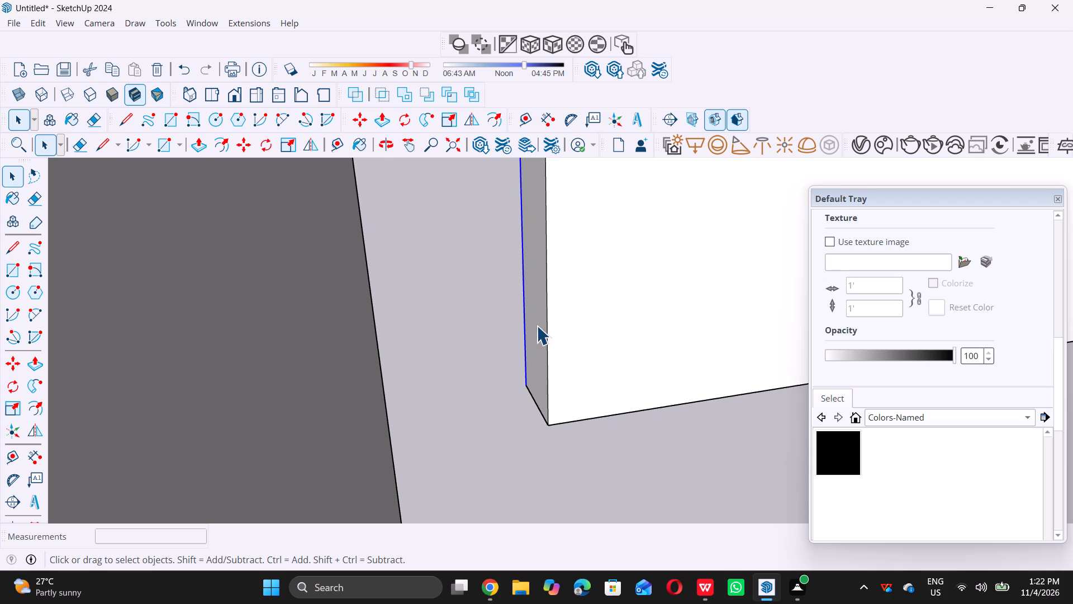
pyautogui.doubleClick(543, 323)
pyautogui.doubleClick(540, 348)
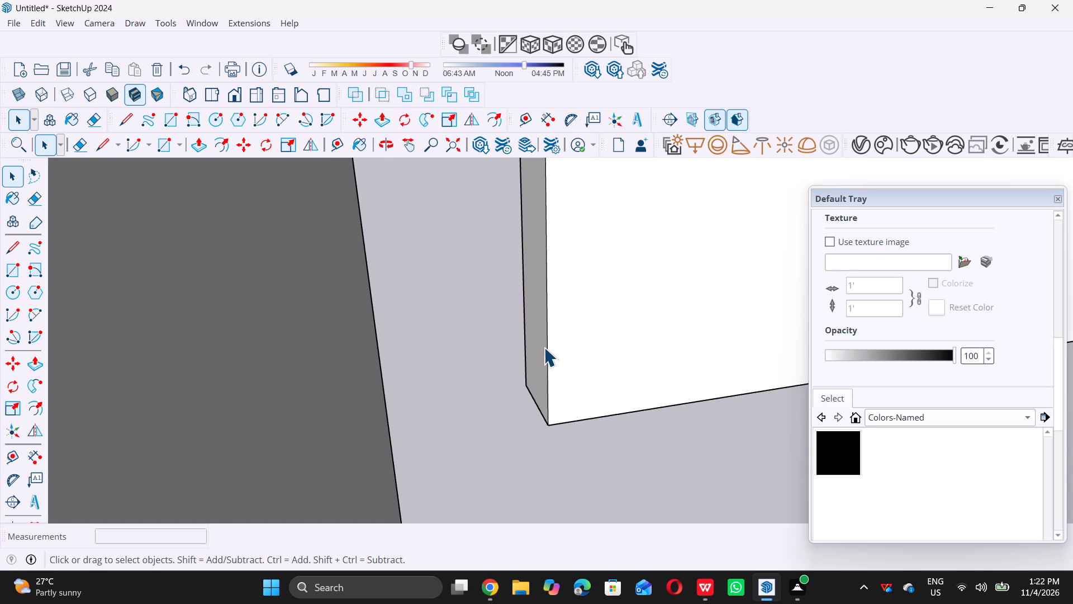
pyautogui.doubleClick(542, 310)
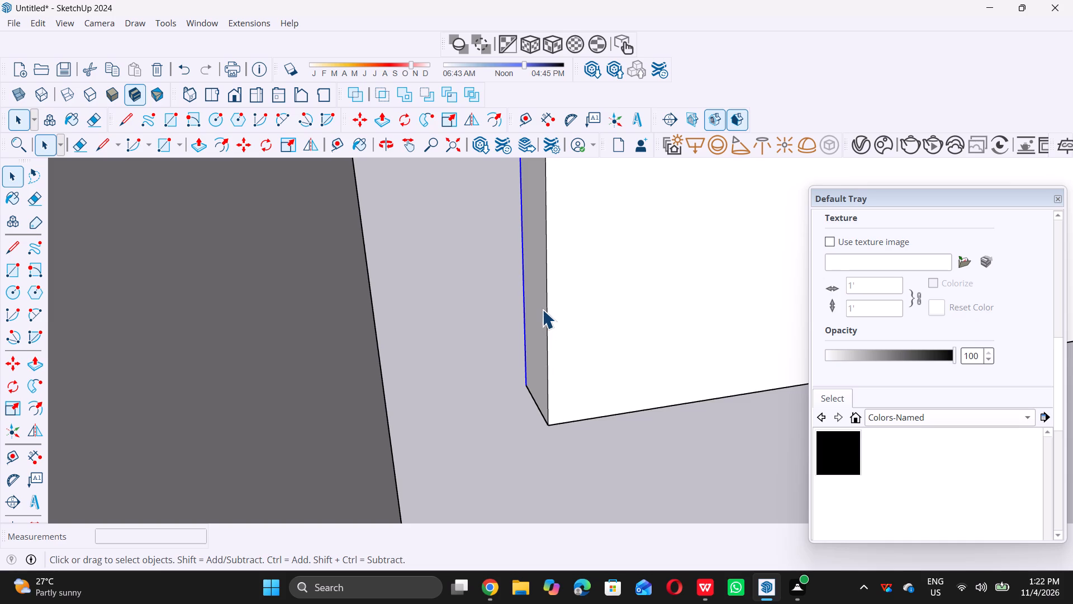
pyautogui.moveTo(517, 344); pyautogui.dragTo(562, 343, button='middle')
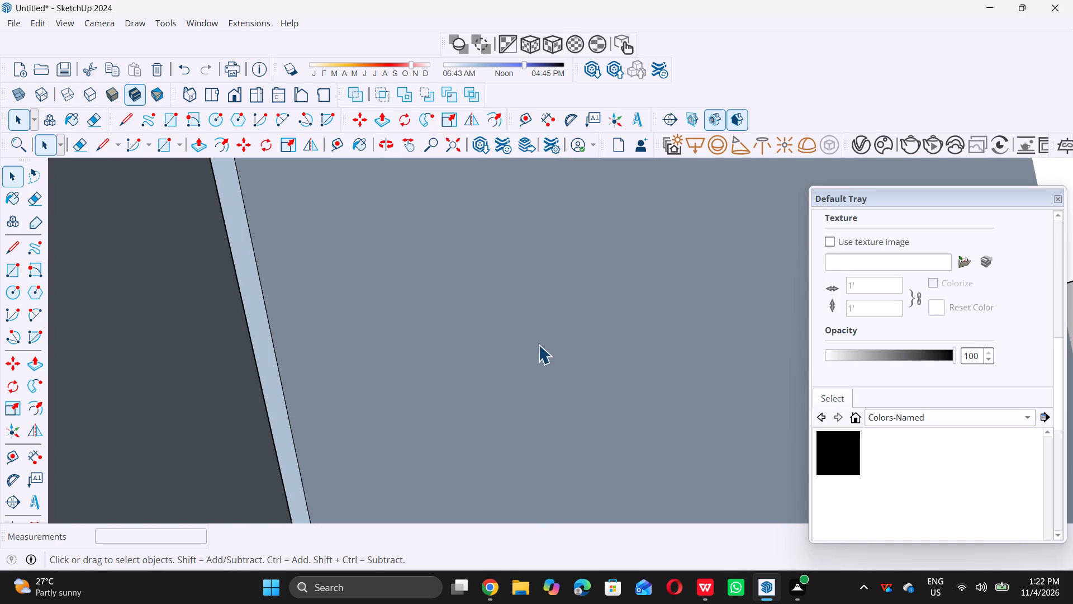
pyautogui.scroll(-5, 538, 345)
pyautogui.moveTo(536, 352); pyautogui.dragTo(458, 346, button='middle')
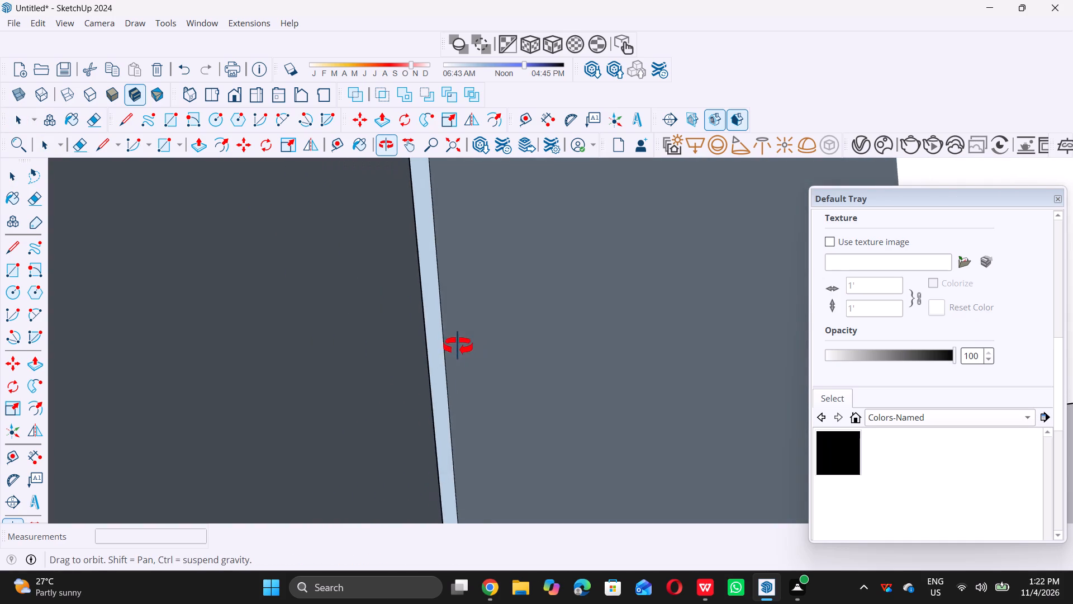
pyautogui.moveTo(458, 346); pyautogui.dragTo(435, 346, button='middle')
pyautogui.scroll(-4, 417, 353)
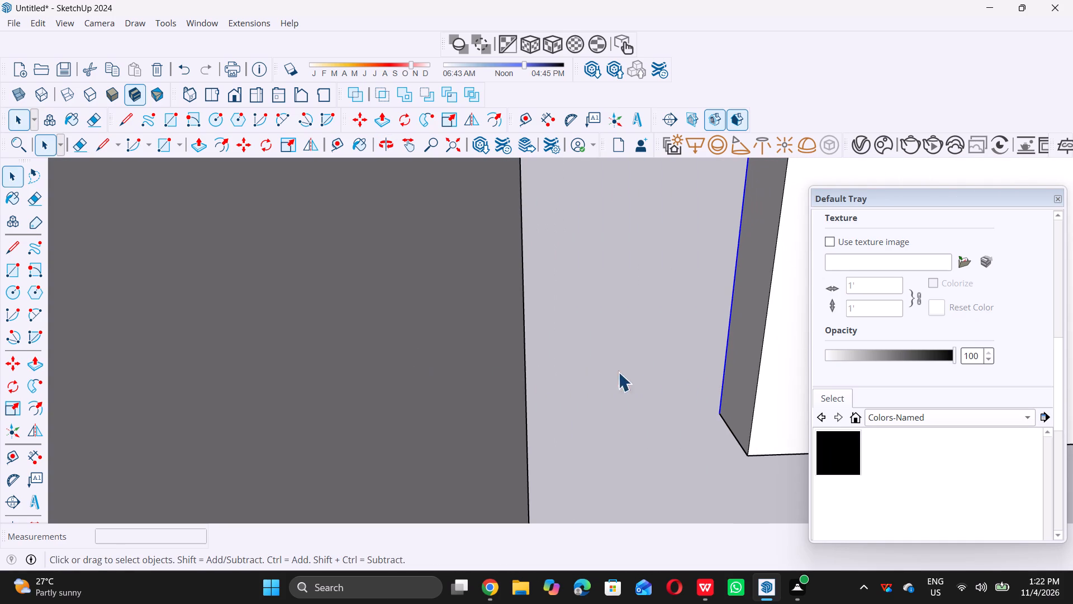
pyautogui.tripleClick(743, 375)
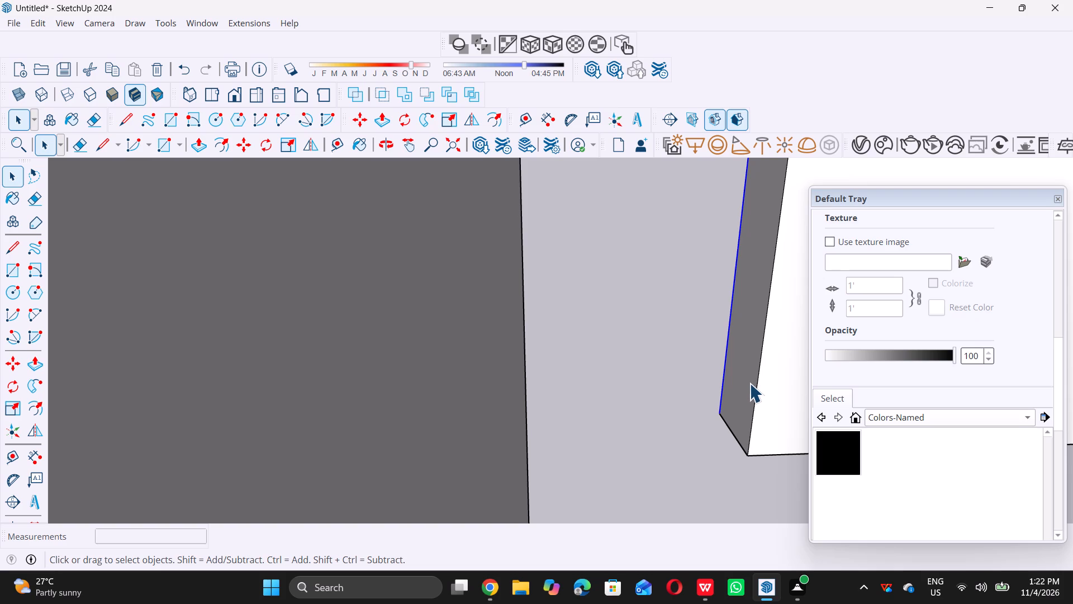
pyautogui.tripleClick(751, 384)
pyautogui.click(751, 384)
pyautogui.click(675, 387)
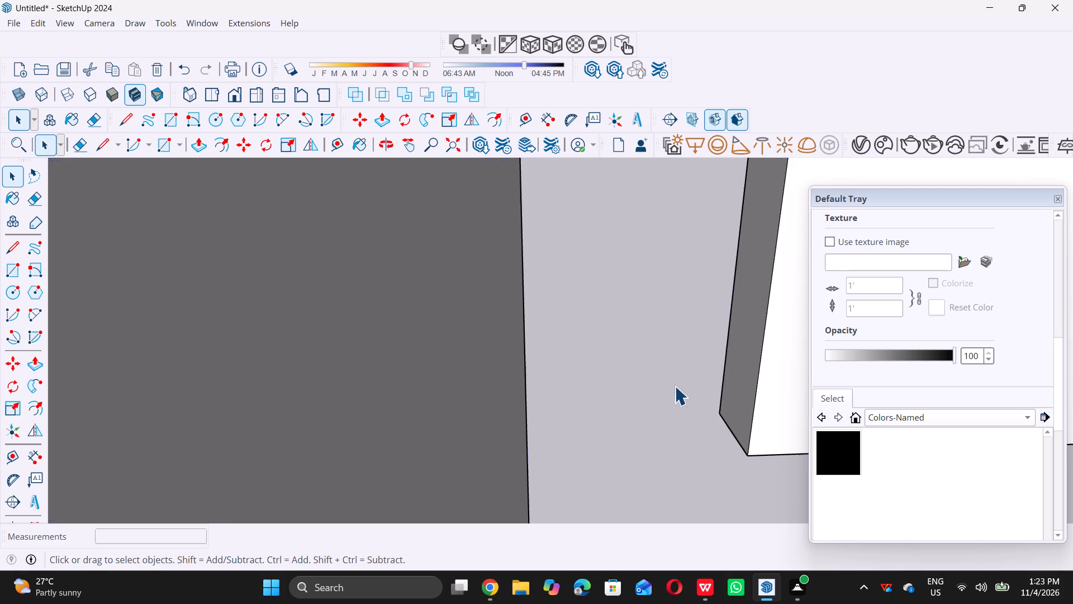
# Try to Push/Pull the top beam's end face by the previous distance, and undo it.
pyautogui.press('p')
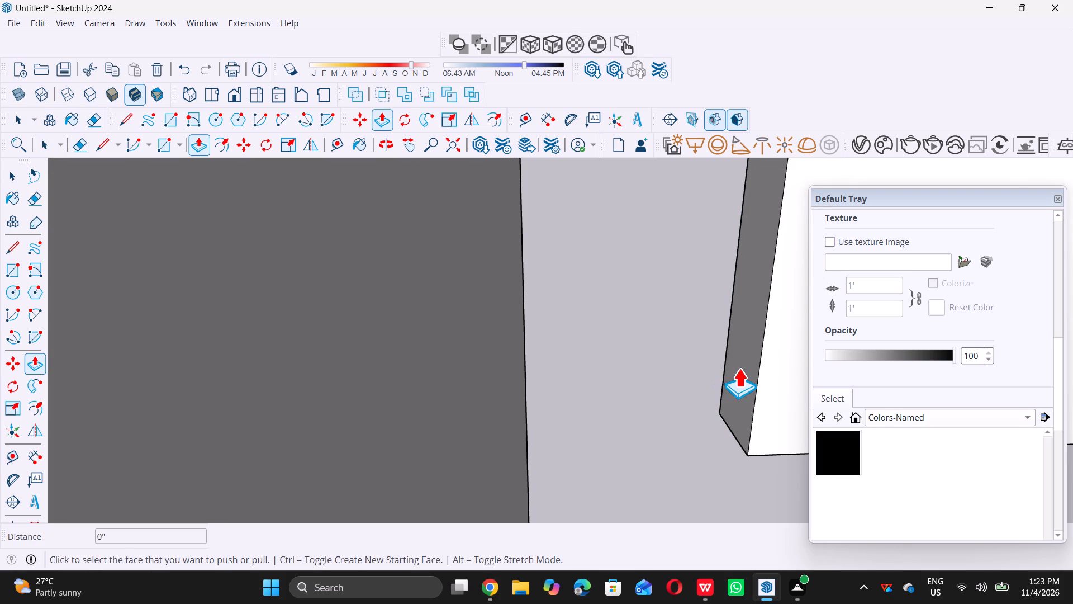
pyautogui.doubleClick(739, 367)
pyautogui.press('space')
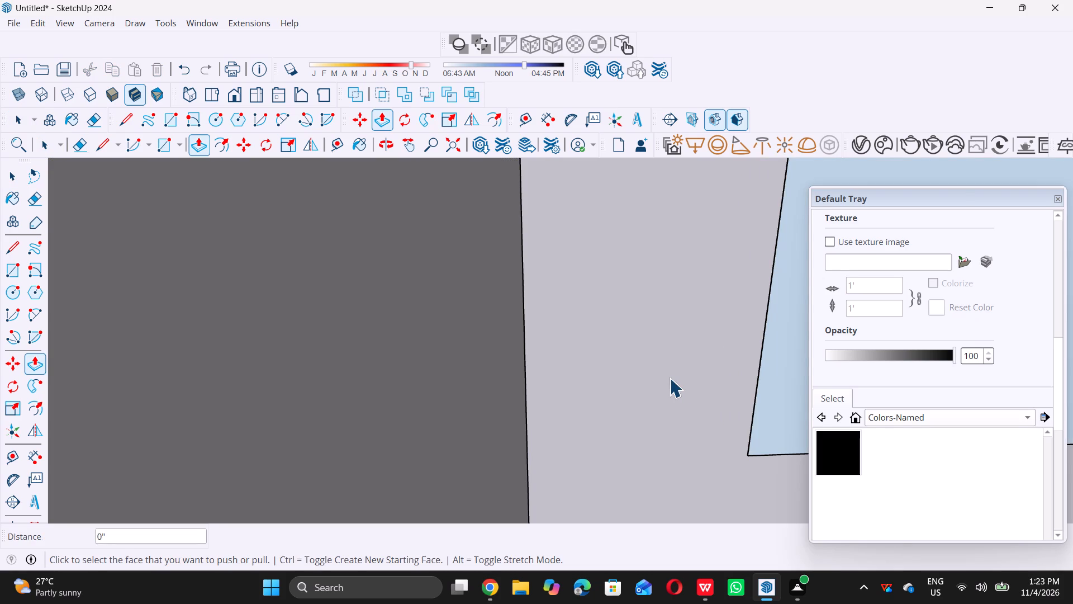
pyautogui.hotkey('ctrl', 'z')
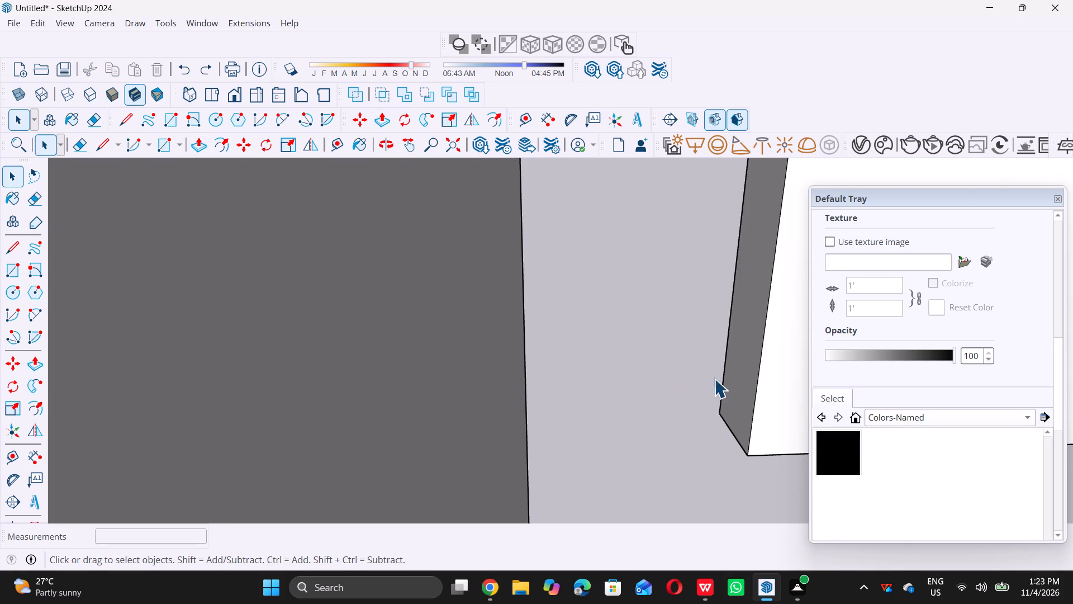
# Push/Pull the top beam's end face about 2' 8 7/16" to the tower's edge.
pyautogui.press('p')
pyautogui.doubleClick(734, 371)
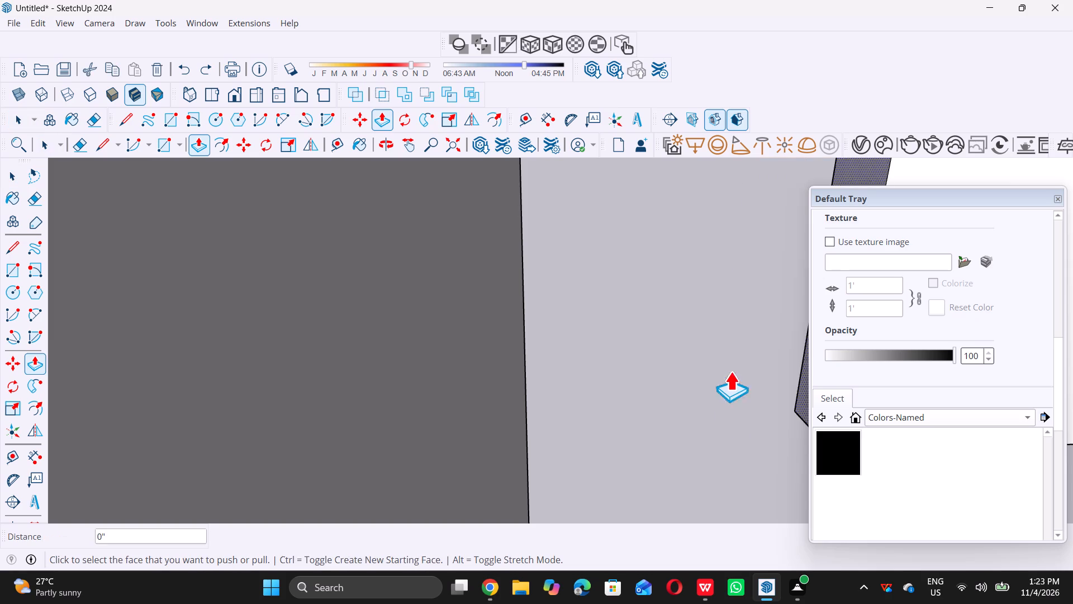
pyautogui.scroll(-8, 664, 385)
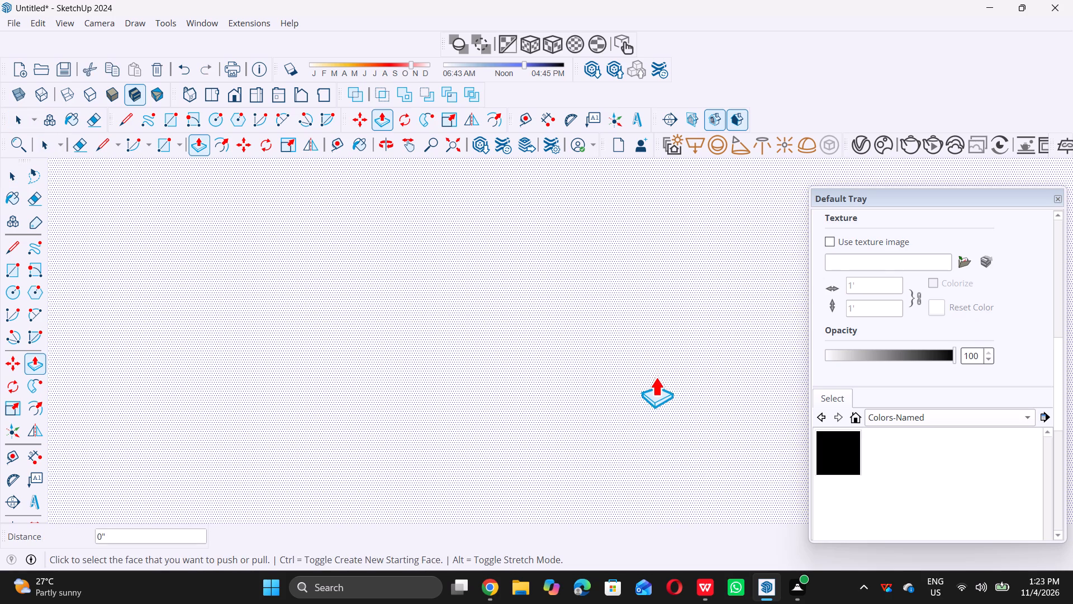
pyautogui.scroll(-20, 656, 377)
pyautogui.scroll(-10, 656, 377)
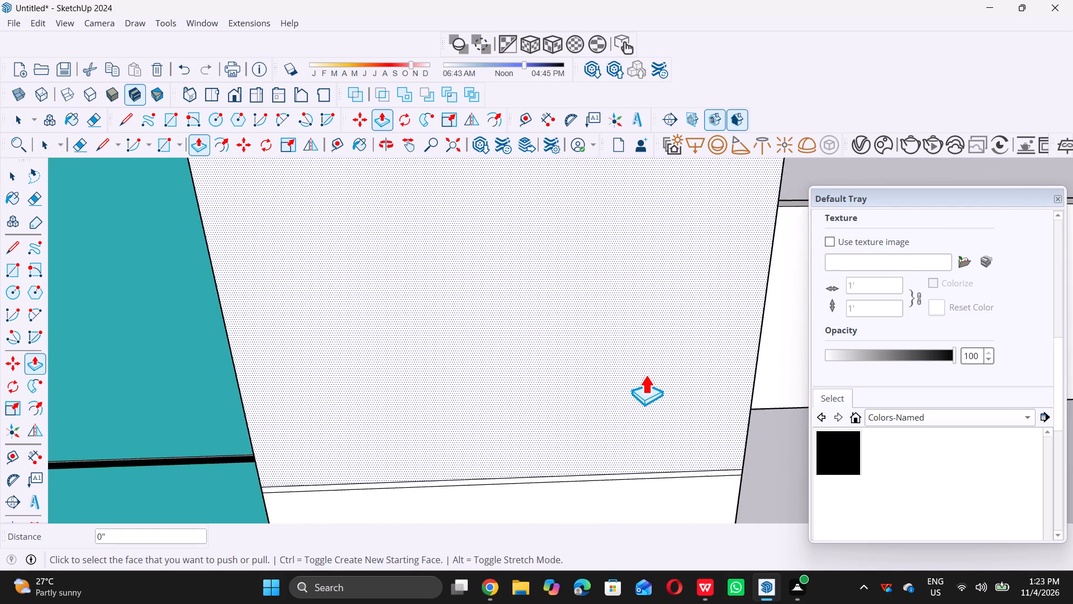
pyautogui.scroll(-16, 645, 375)
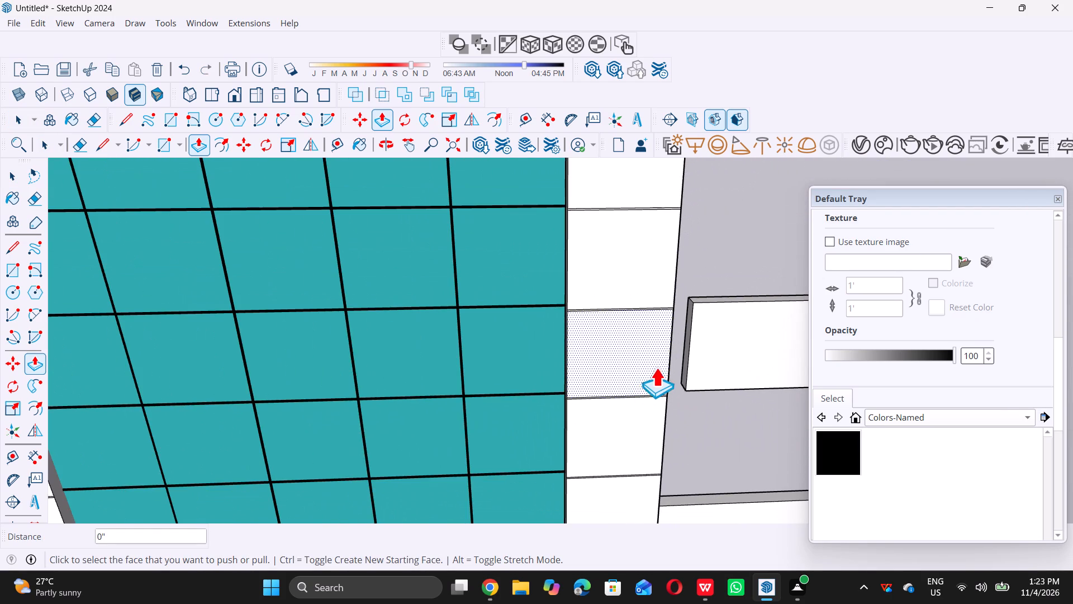
pyautogui.scroll(4, 684, 356)
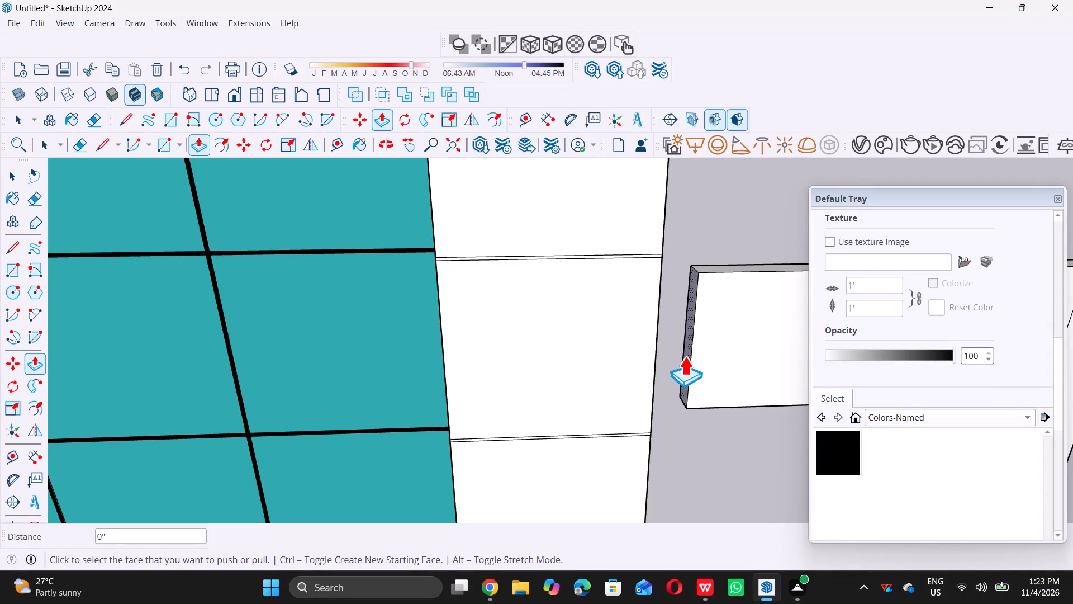
pyautogui.scroll(5, 686, 333)
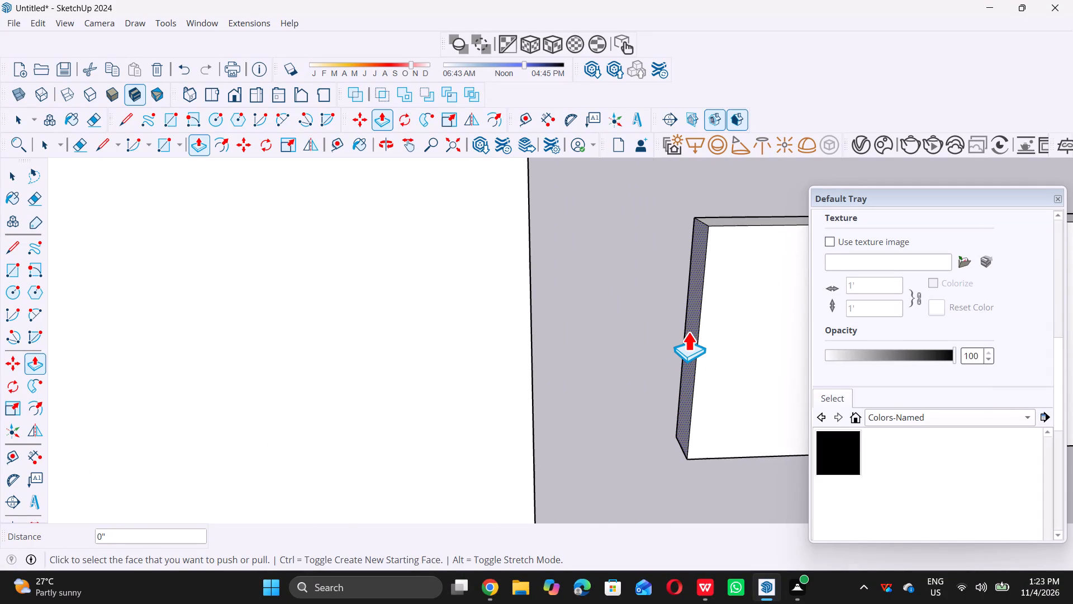
pyautogui.click(689, 332)
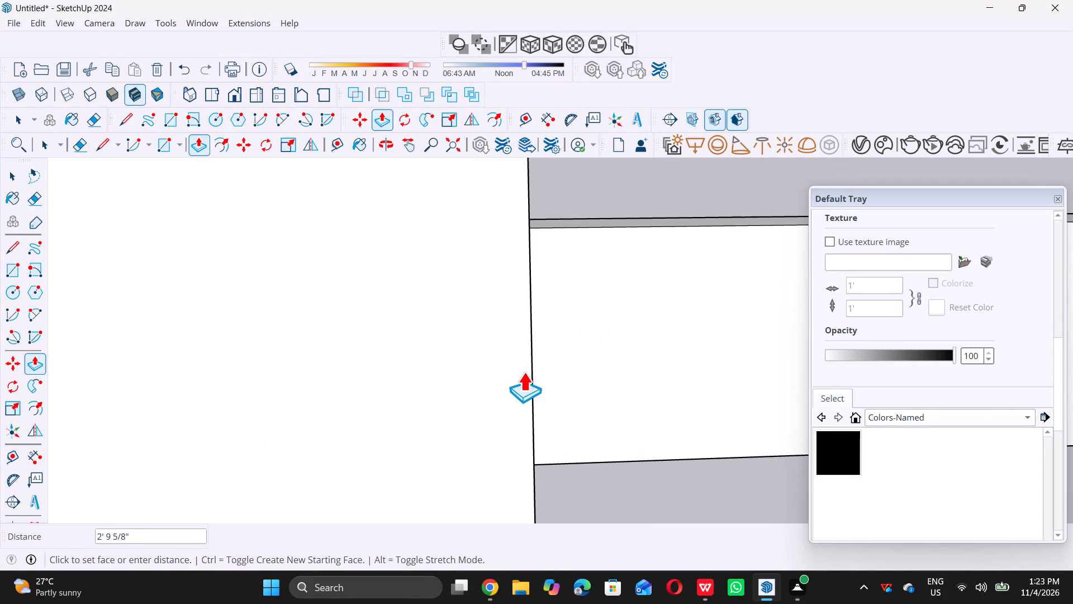
pyautogui.click(531, 380)
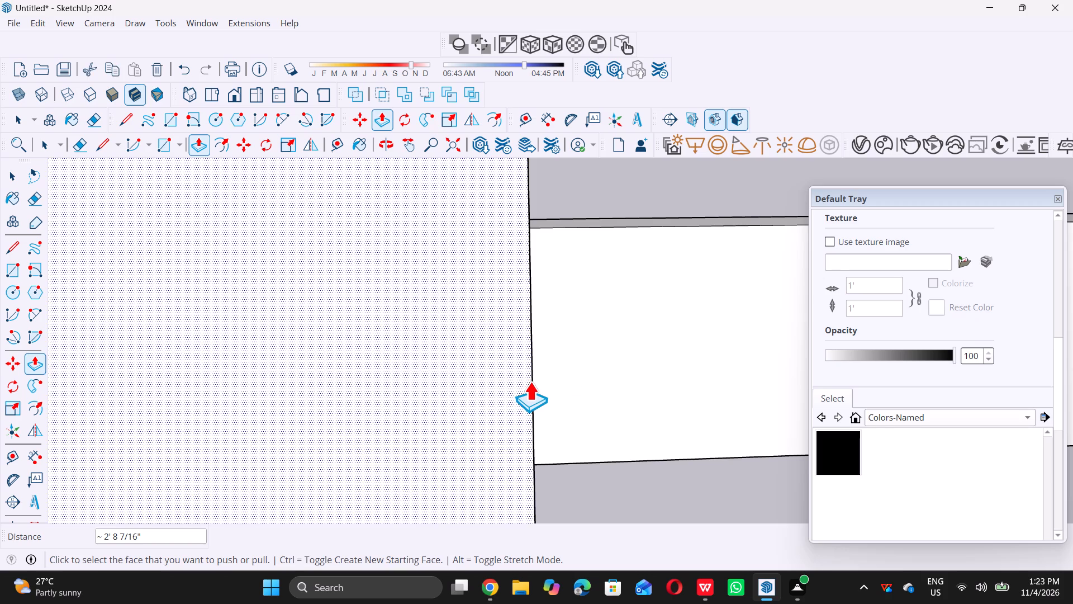
# Draw a line about 3' 9/16" long across the front of the post, just below the top beam.
pyautogui.press('space')
pyautogui.scroll(-20, 528, 383)
pyautogui.scroll(-11, 528, 383)
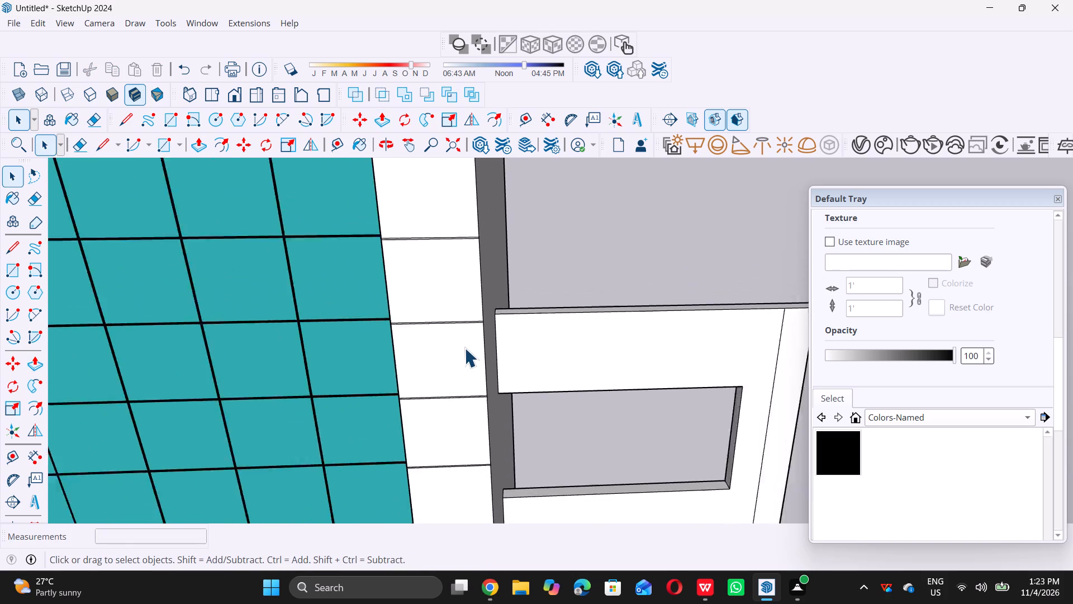
pyautogui.scroll(-11, 464, 348)
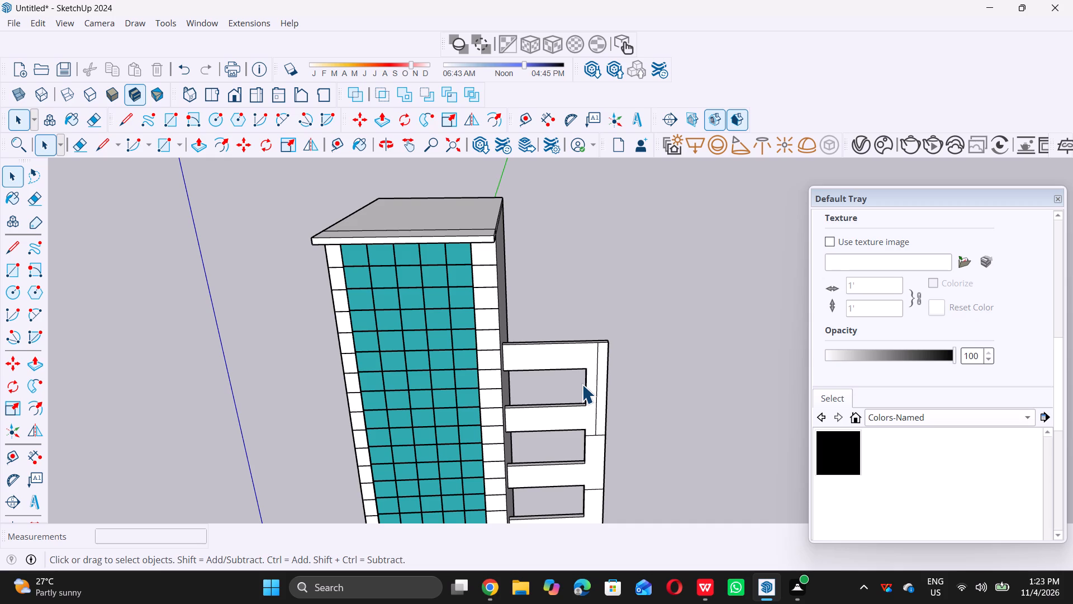
pyautogui.scroll(-3, 591, 338)
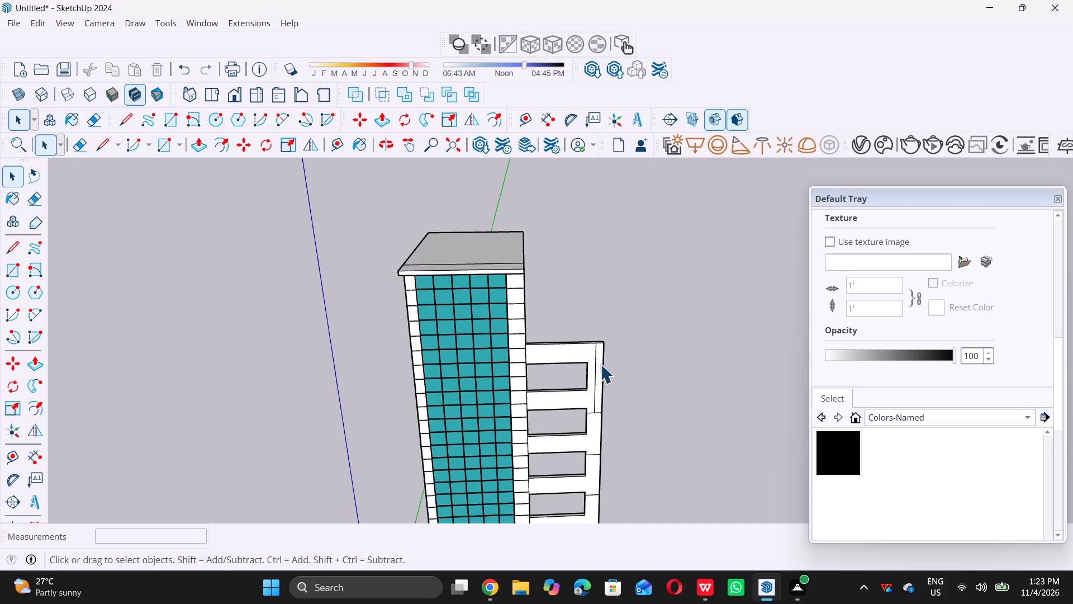
pyautogui.moveTo(592, 370); pyautogui.dragTo(558, 305, button='middle')
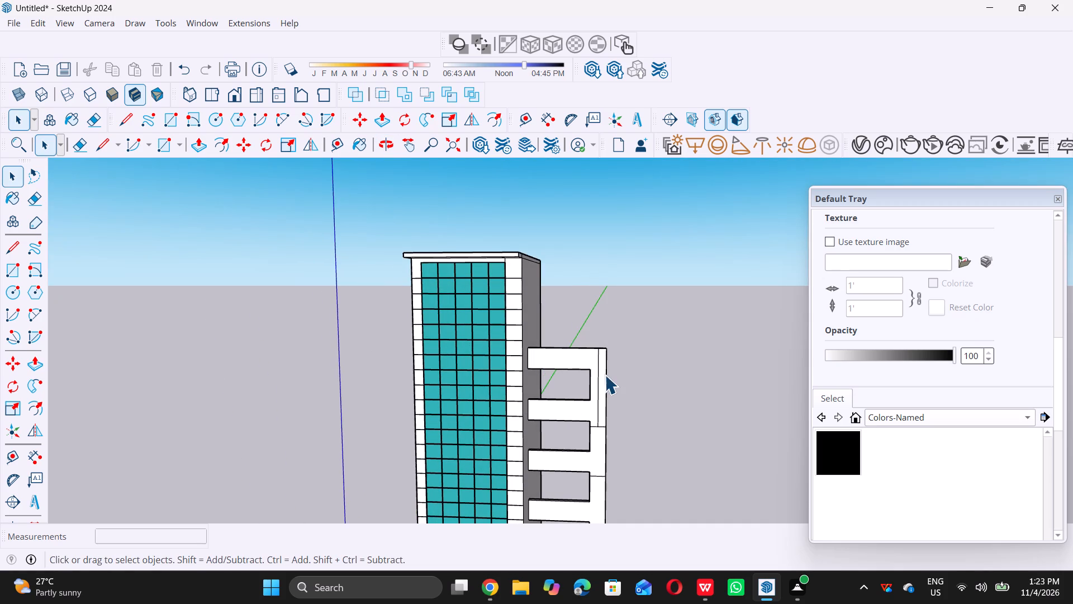
pyautogui.scroll(7, 604, 384)
pyautogui.press('l')
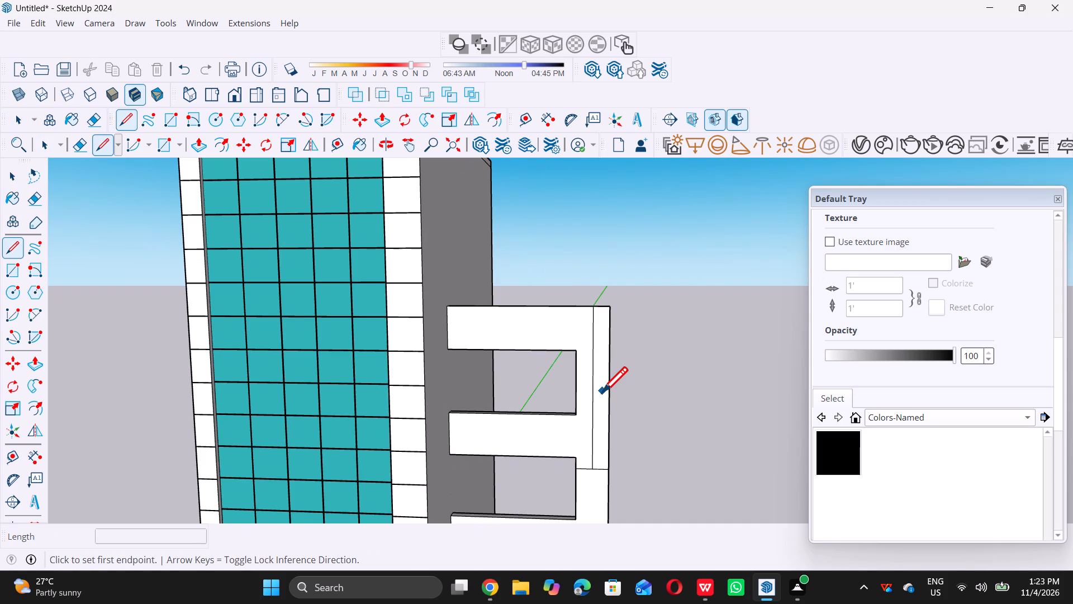
pyautogui.scroll(2, 611, 380)
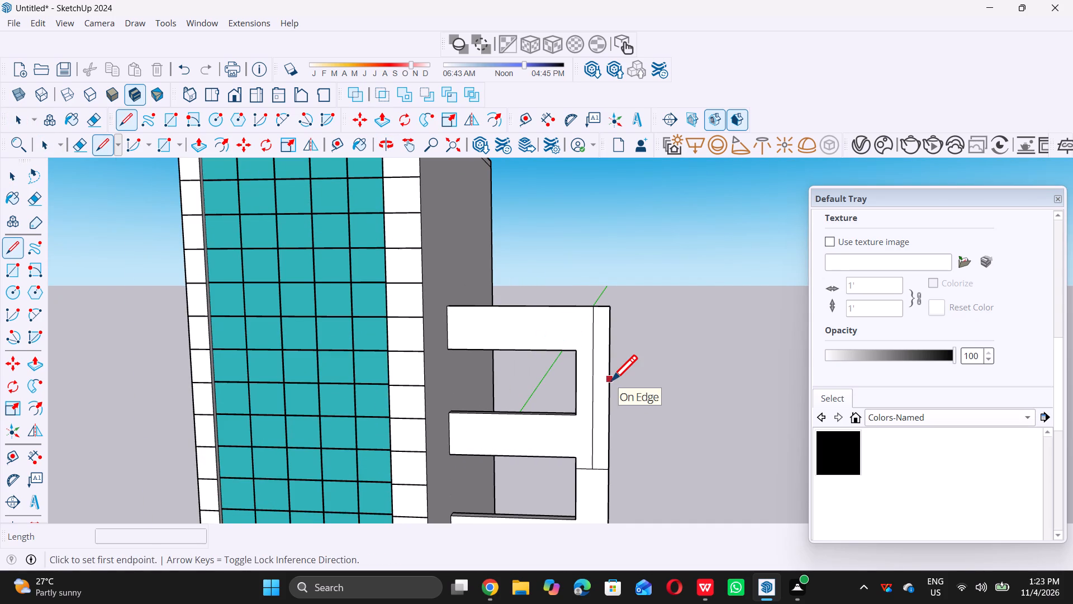
pyautogui.scroll(2, 611, 380)
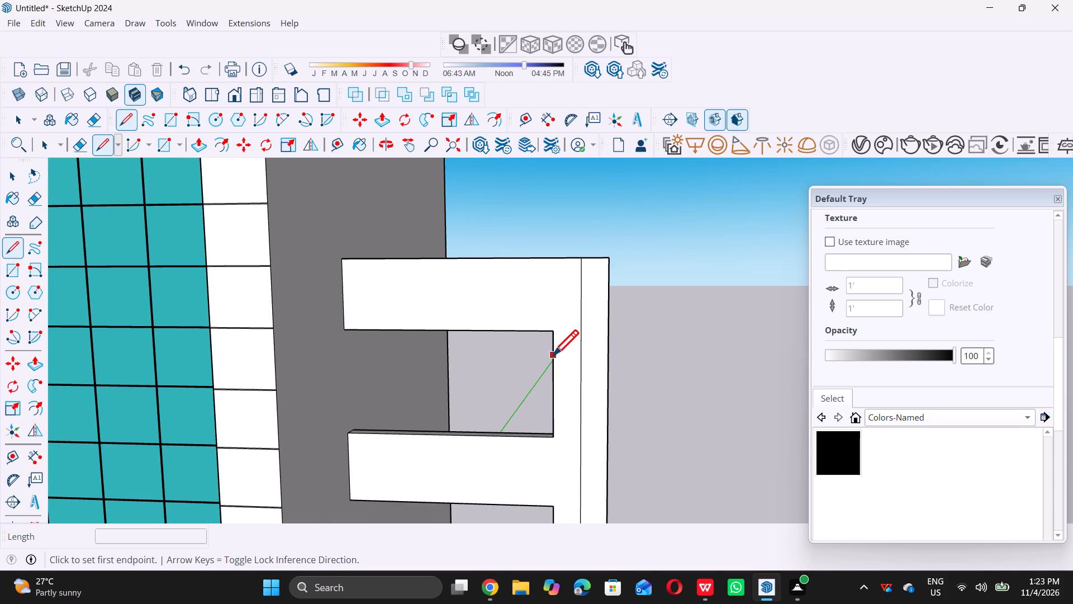
pyautogui.click(557, 349)
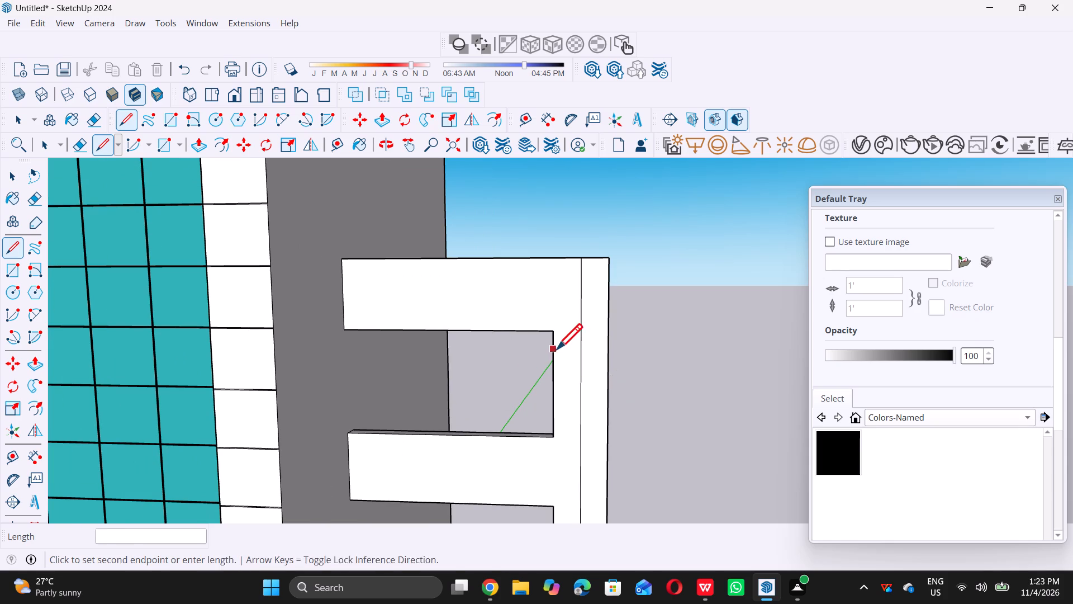
pyautogui.click(609, 348)
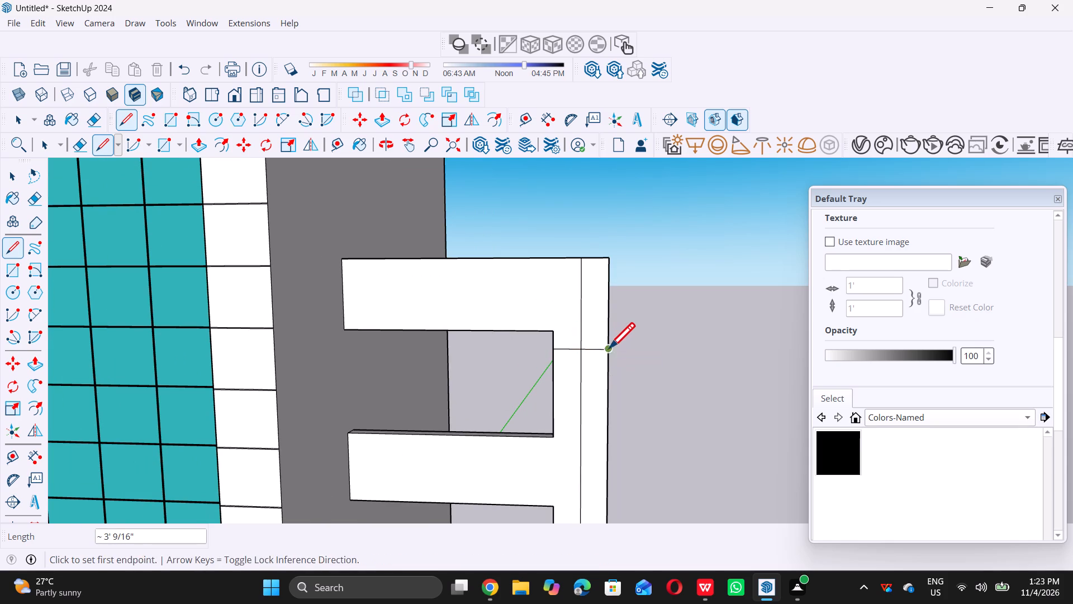
pyautogui.press('space')
# Place a vertical guide along the post's tower-facing edge, running up through the top beam.
pyautogui.scroll(-6, 561, 342)
pyautogui.scroll(-3, 566, 287)
pyautogui.scroll(6, 575, 333)
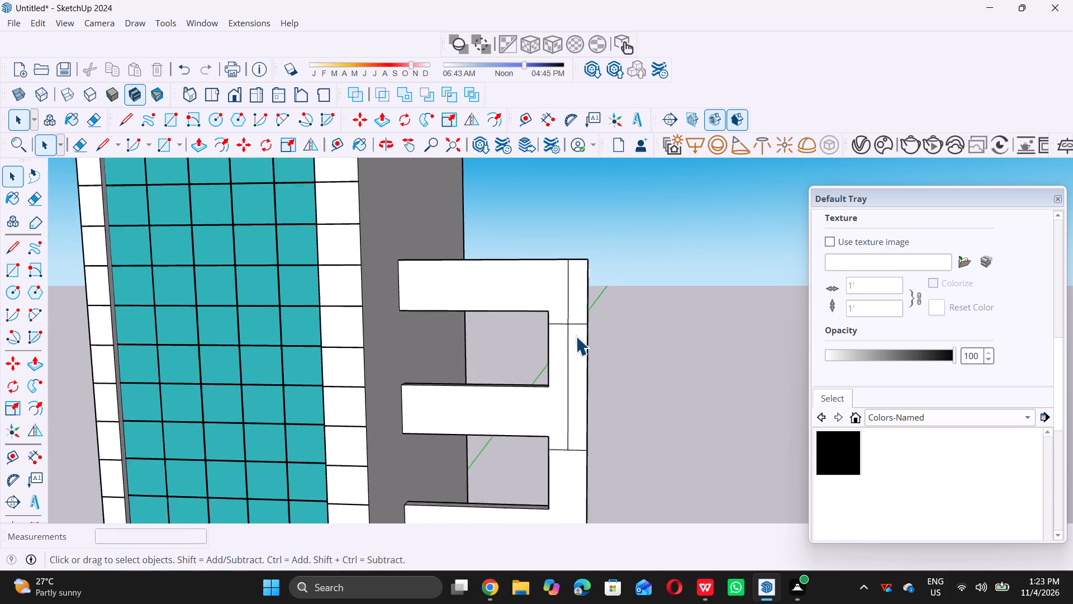
pyautogui.press('t')
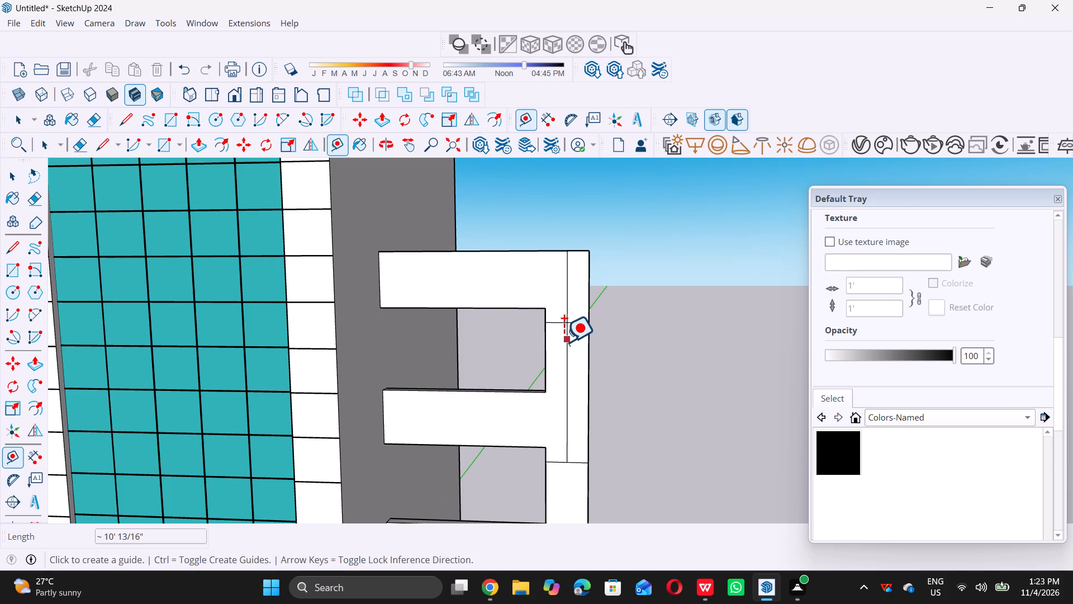
pyautogui.doubleClick(545, 347)
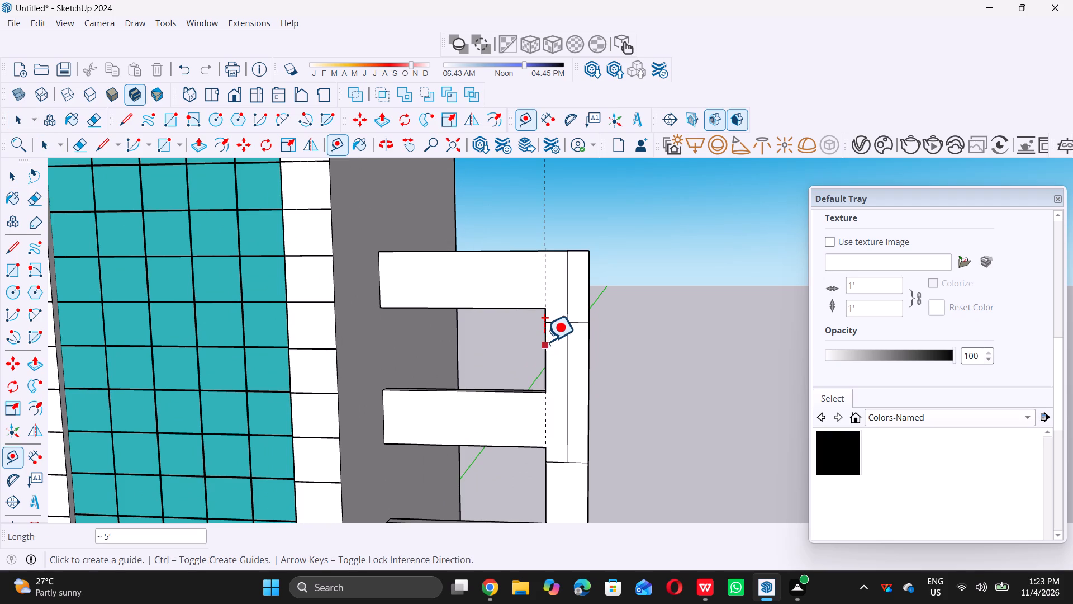
pyautogui.press('space')
# Draw a 9" line across the top beam's upper face at the vertical guide, separating the post's top.
pyautogui.scroll(-6, 544, 366)
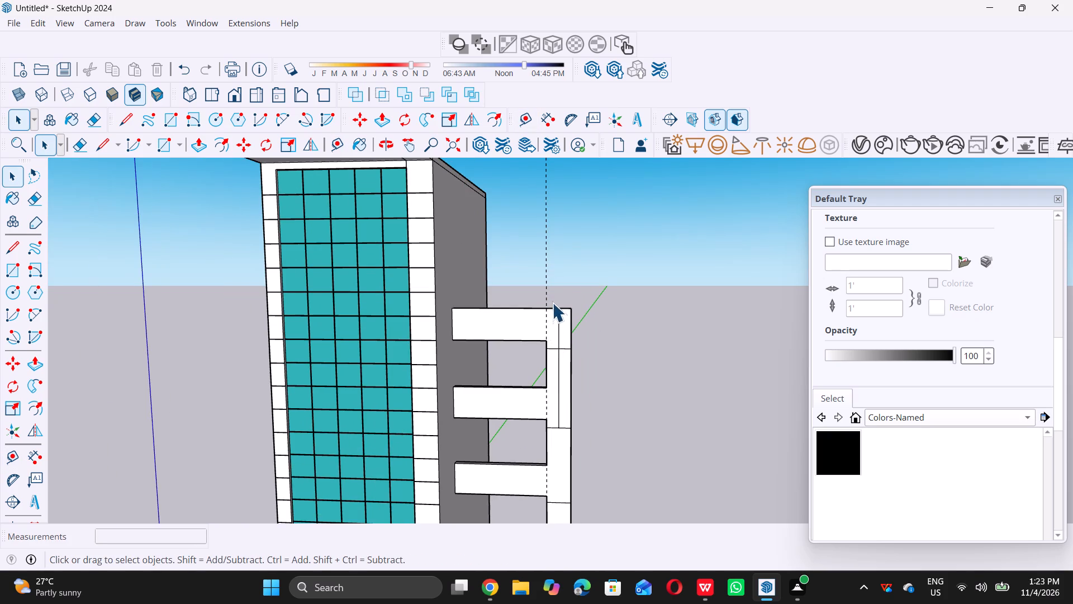
pyautogui.moveTo(550, 306); pyautogui.dragTo(549, 329, button='middle')
pyautogui.moveTo(549, 331); pyautogui.dragTo(543, 424, button='middle')
pyautogui.scroll(6, 557, 292)
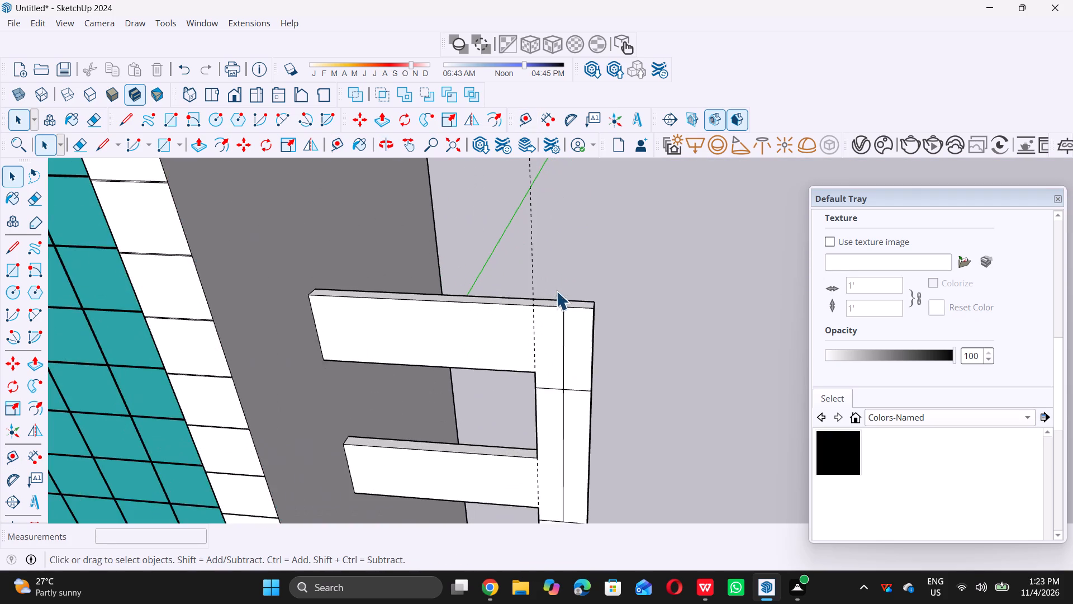
pyautogui.scroll(8, 548, 317)
pyautogui.press('l')
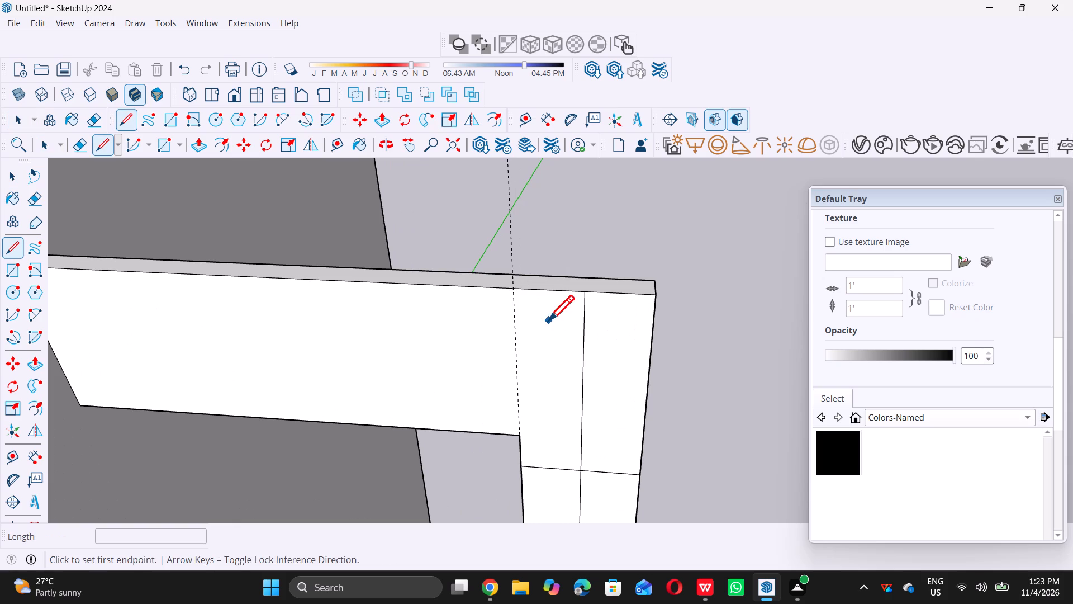
pyautogui.tripleClick(513, 287)
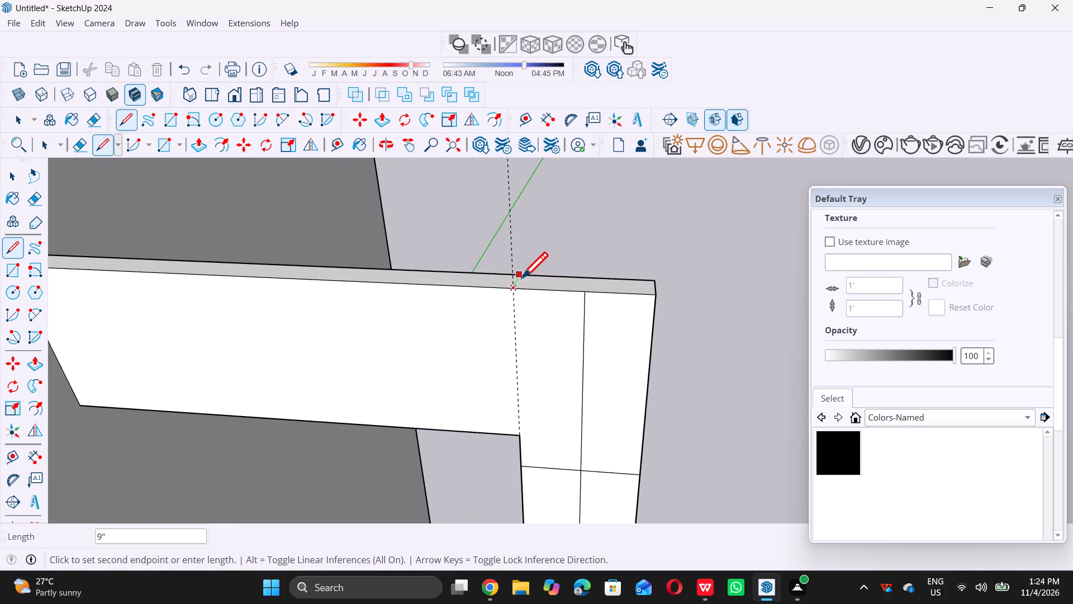
pyautogui.tripleClick(522, 276)
pyautogui.press('space')
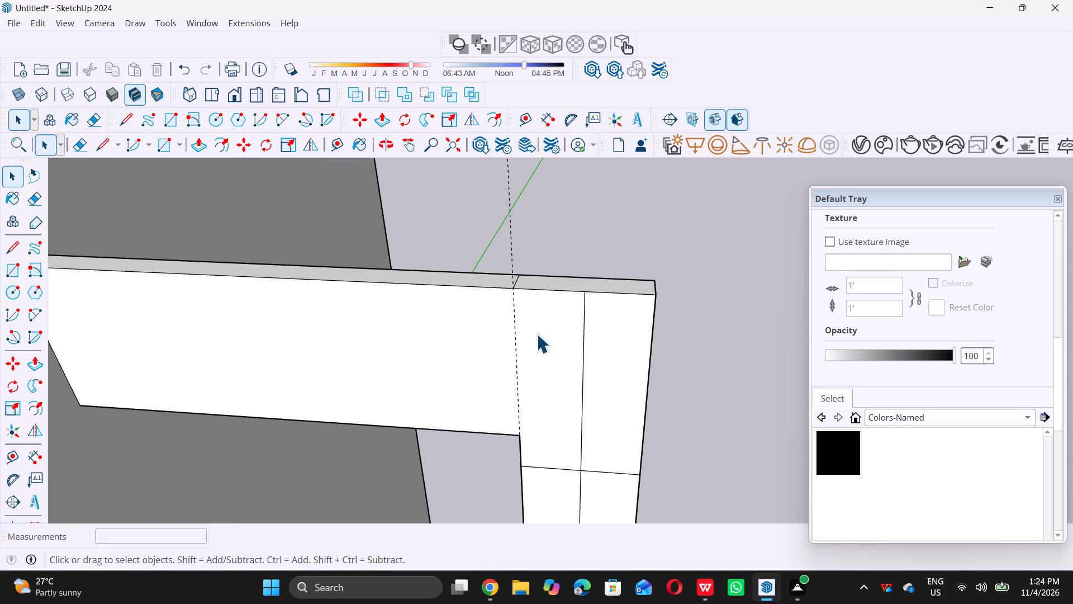
# Push/Pull the separated top face above the post upward 10'.
pyautogui.scroll(-6, 538, 346)
pyautogui.moveTo(585, 299); pyautogui.dragTo(540, 391, button='middle')
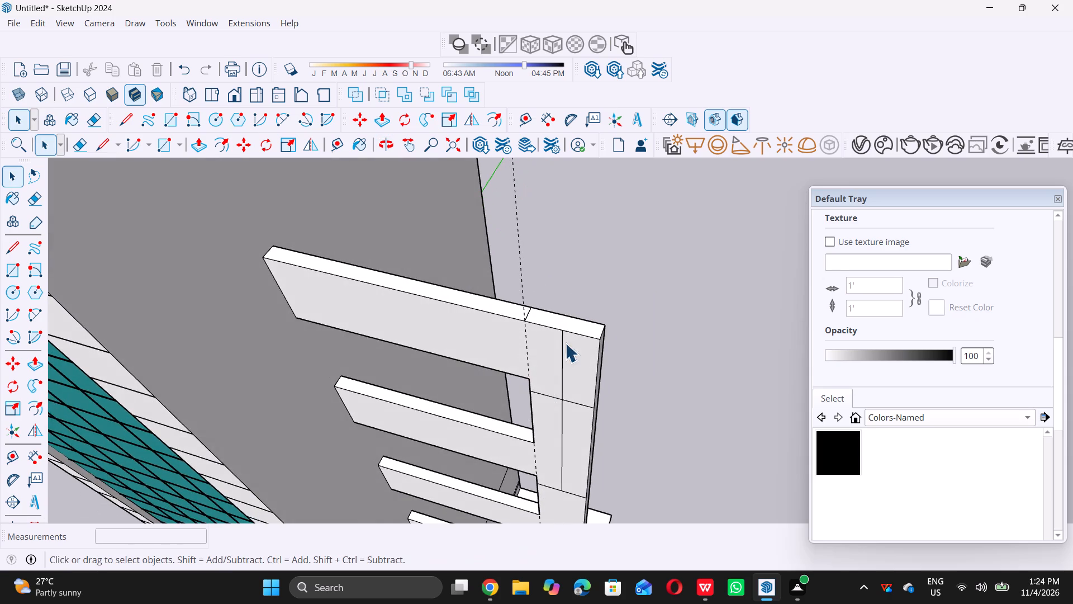
pyautogui.scroll(-4, 569, 339)
pyautogui.scroll(-10, 566, 407)
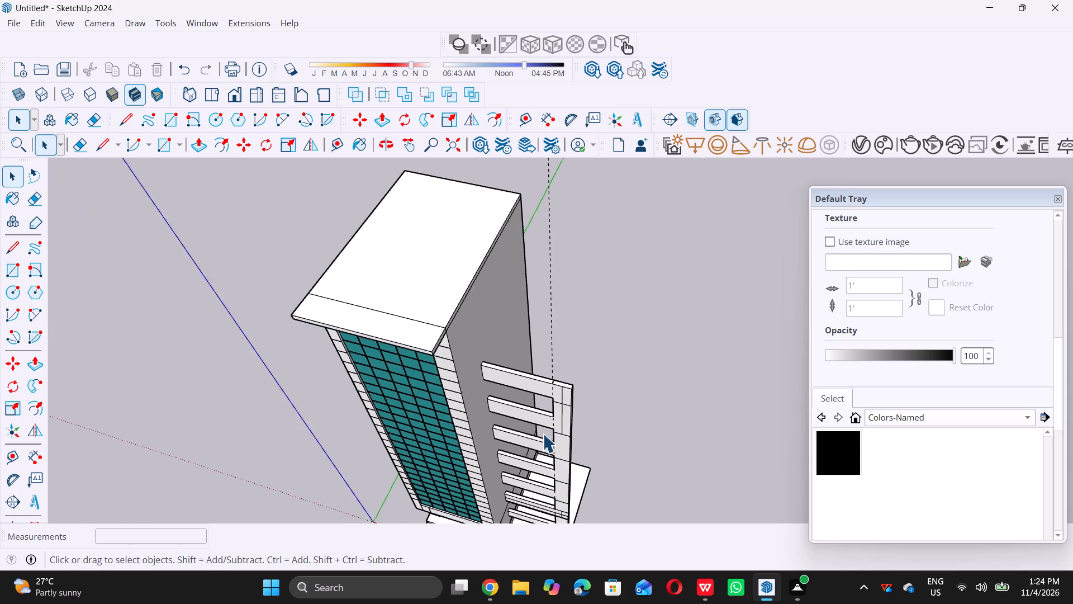
pyautogui.scroll(-3, 543, 433)
pyautogui.moveTo(538, 437); pyautogui.dragTo(581, 348, button='middle')
pyautogui.middleClick(581, 348)
pyautogui.scroll(6, 581, 362)
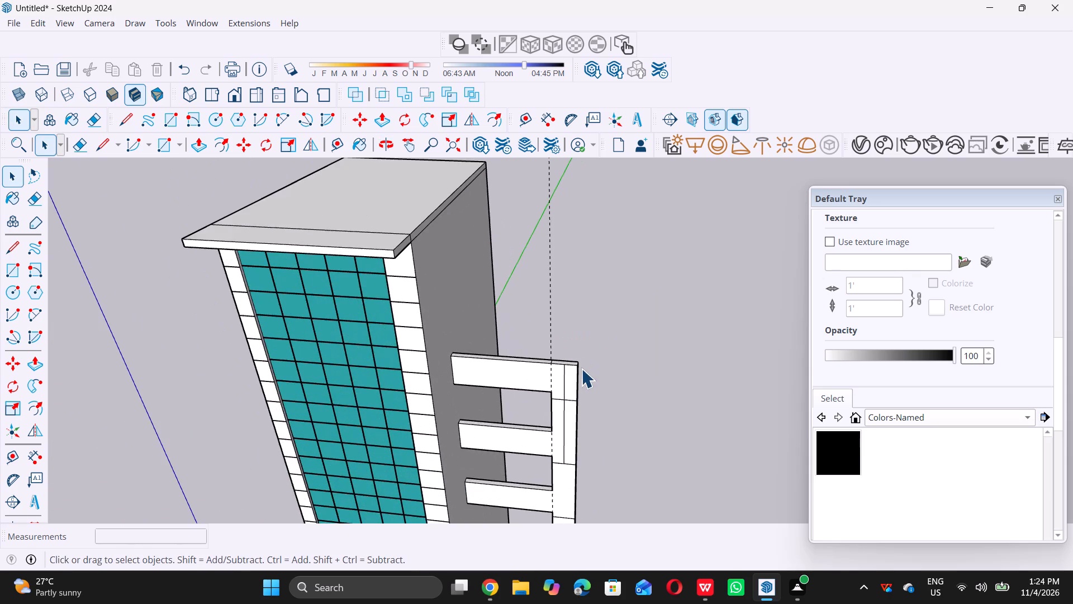
pyautogui.scroll(11, 567, 356)
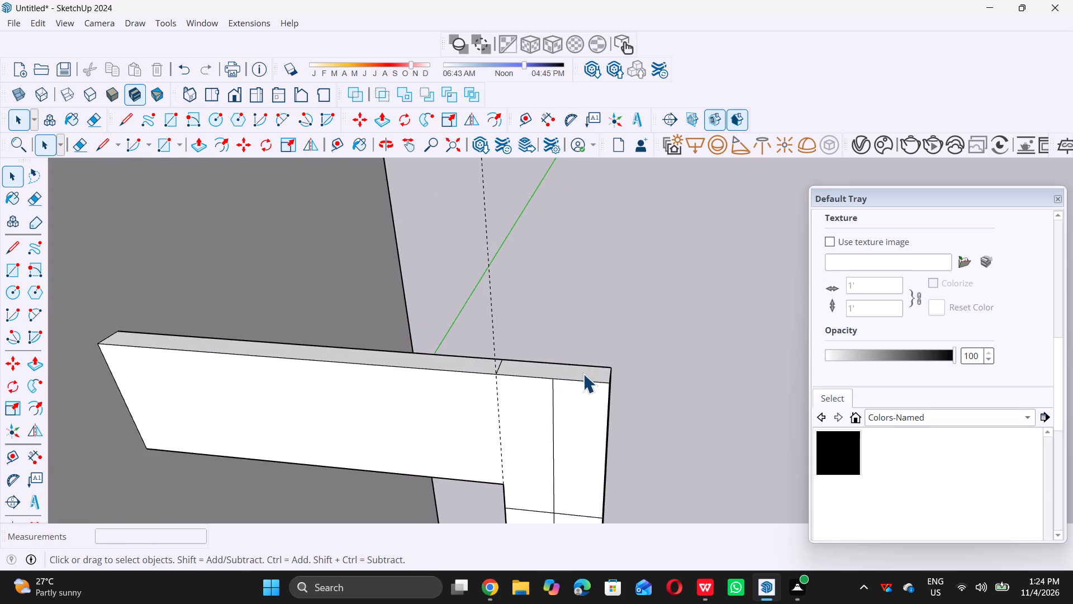
pyautogui.click(583, 376)
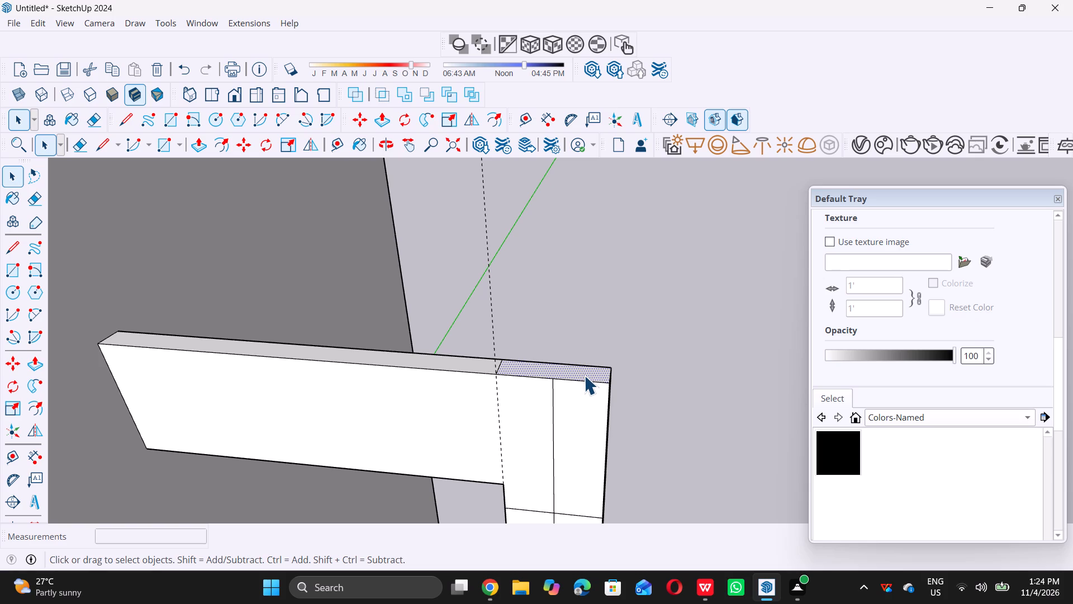
pyautogui.press('p')
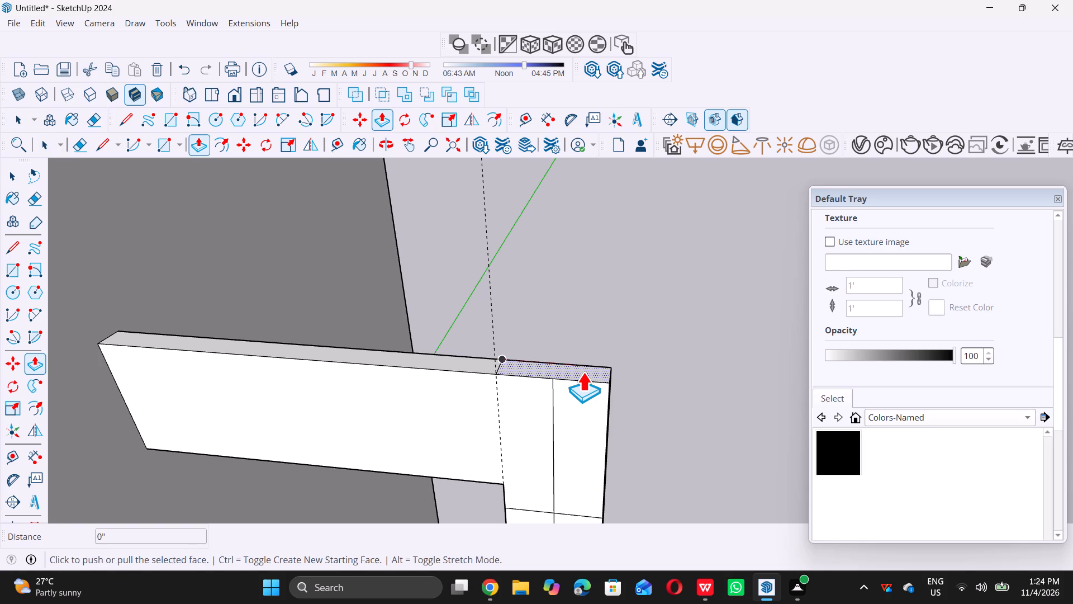
pyautogui.click(585, 367)
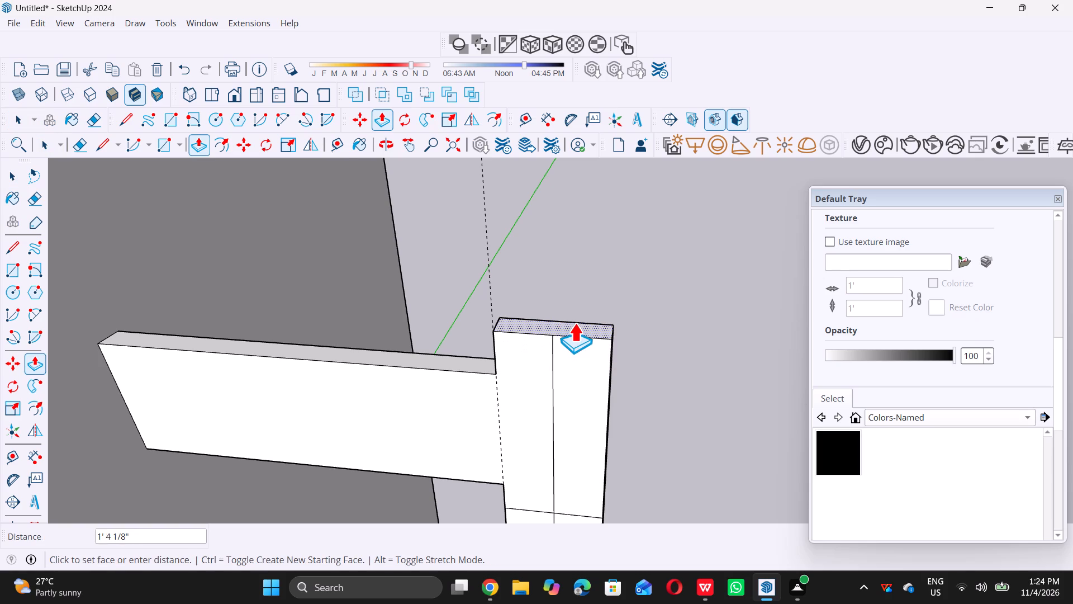
pyautogui.write("10'")
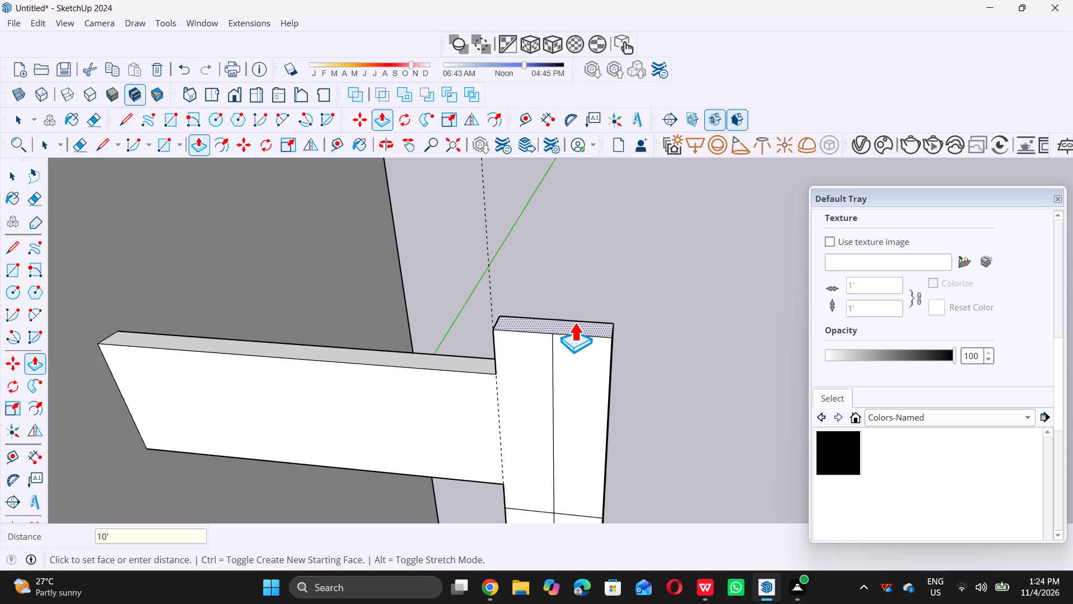
pyautogui.press('Return')
pyautogui.press('space')
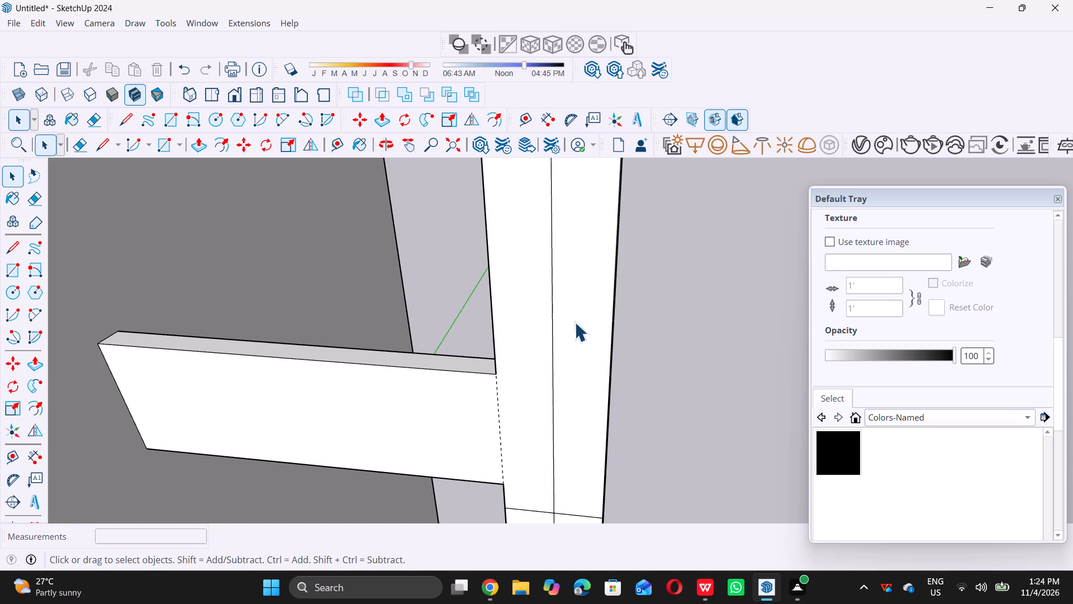
# Place a guide 4' below the top edge of the raised post's tower-facing side.
pyautogui.scroll(-18, 577, 326)
pyautogui.moveTo(535, 412); pyautogui.dragTo(608, 341, button='middle')
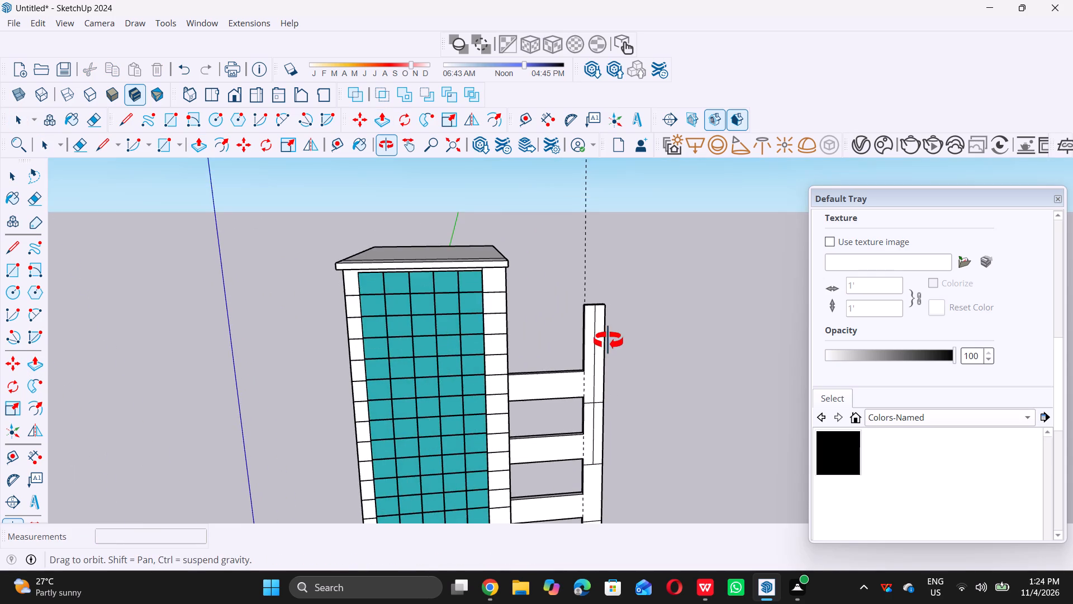
pyautogui.moveTo(608, 341); pyautogui.dragTo(633, 344, button='middle')
pyautogui.moveTo(548, 372); pyautogui.dragTo(584, 367, button='middle')
pyautogui.moveTo(535, 342); pyautogui.dragTo(580, 334, button='middle')
pyautogui.scroll(6, 568, 327)
pyautogui.moveTo(539, 308); pyautogui.dragTo(557, 309, button='middle')
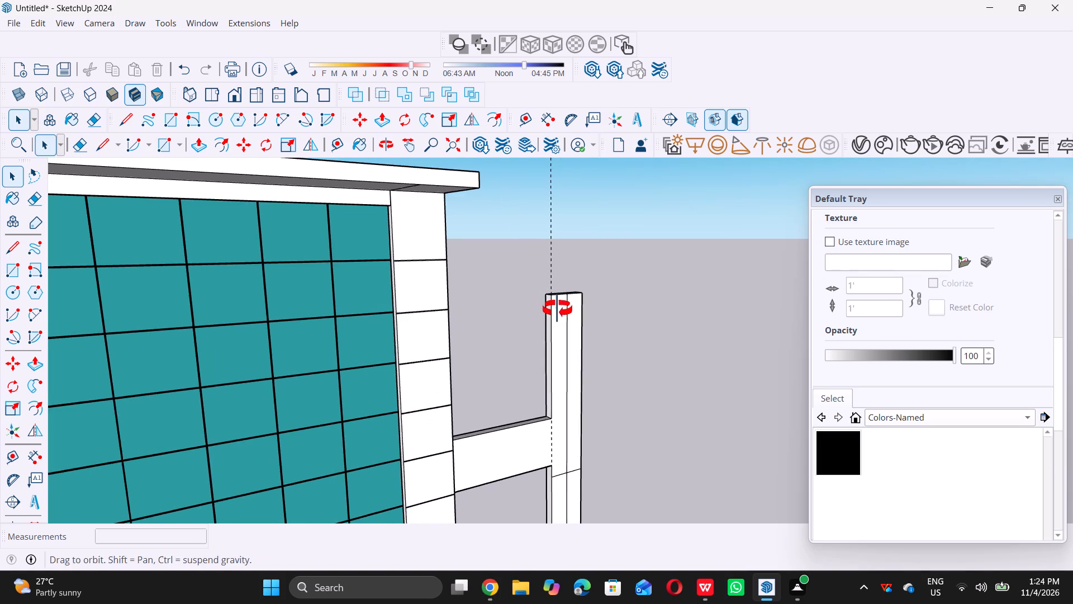
pyautogui.moveTo(557, 309); pyautogui.dragTo(564, 309, button='middle')
pyautogui.middleClick(564, 309)
pyautogui.scroll(12, 542, 304)
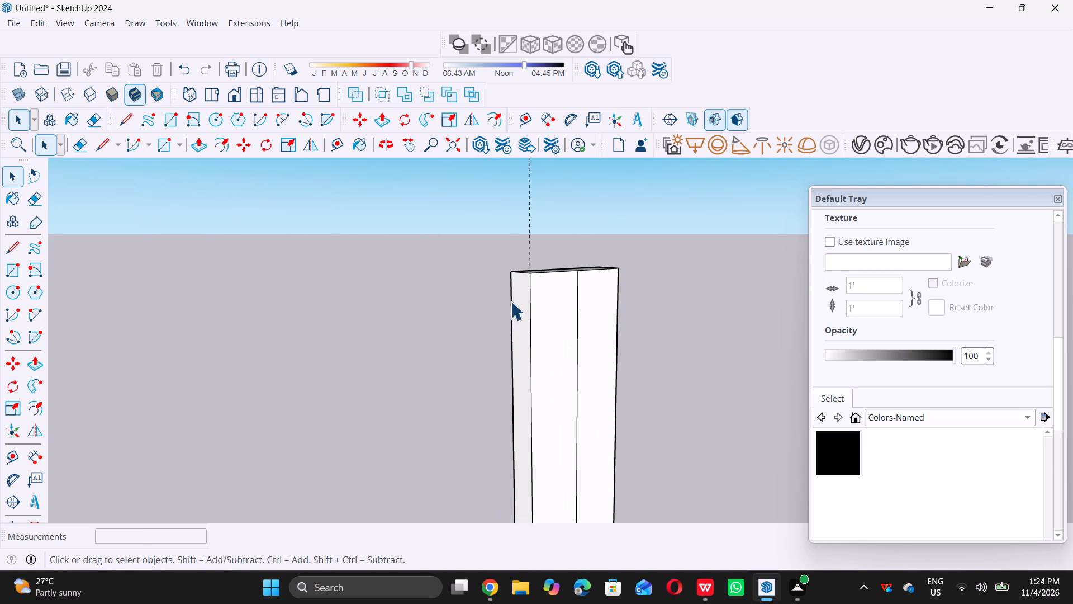
pyautogui.press('t')
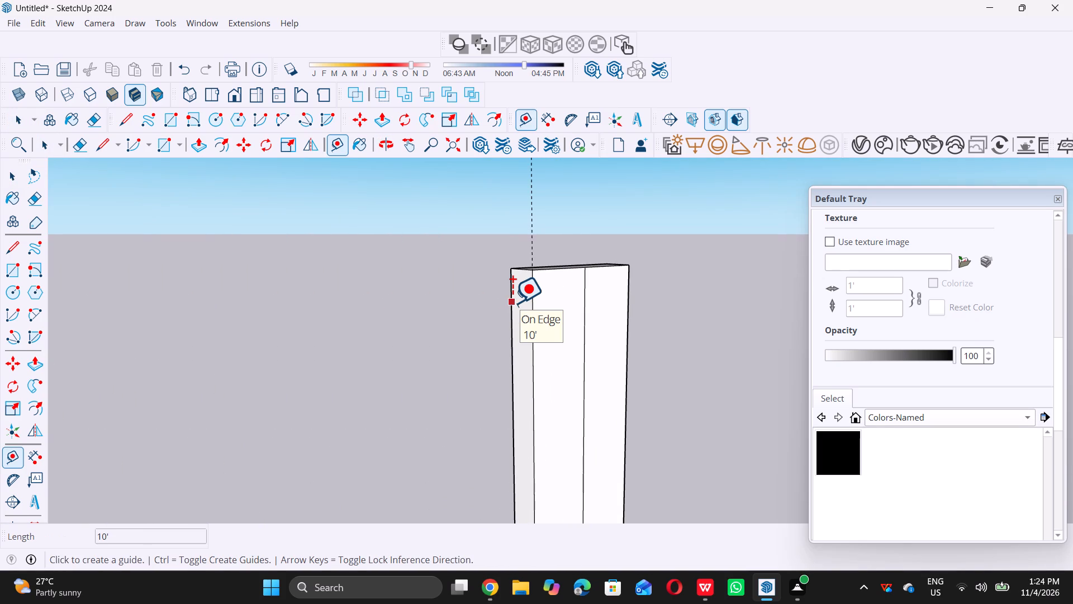
pyautogui.scroll(6, 502, 282)
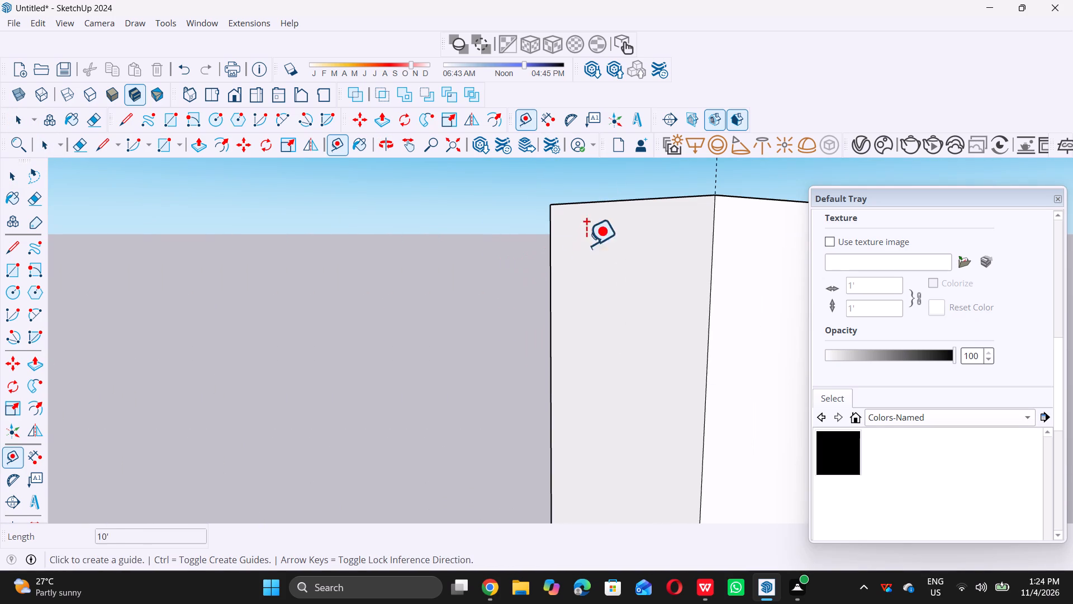
pyautogui.click(625, 204)
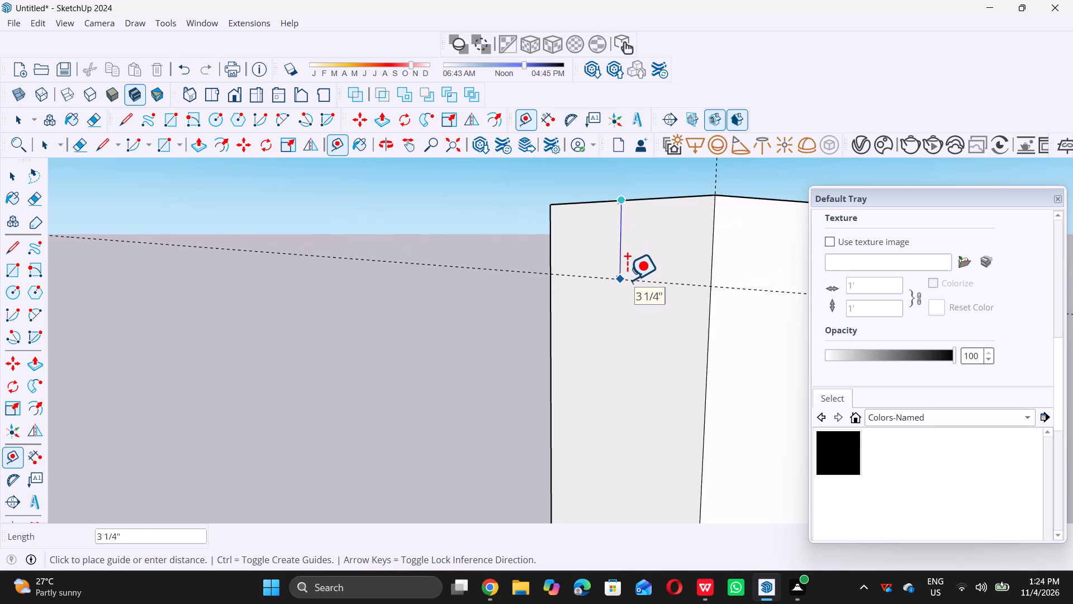
pyautogui.press('4')
pyautogui.press("'")
pyautogui.press('Return')
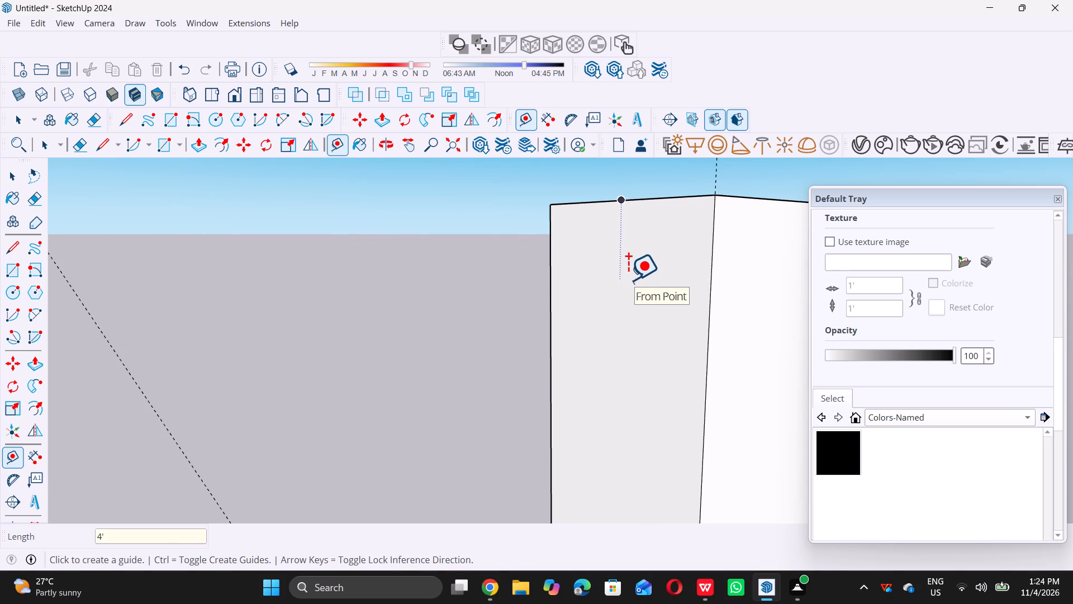
pyautogui.press('space')
pyautogui.scroll(-12, 627, 279)
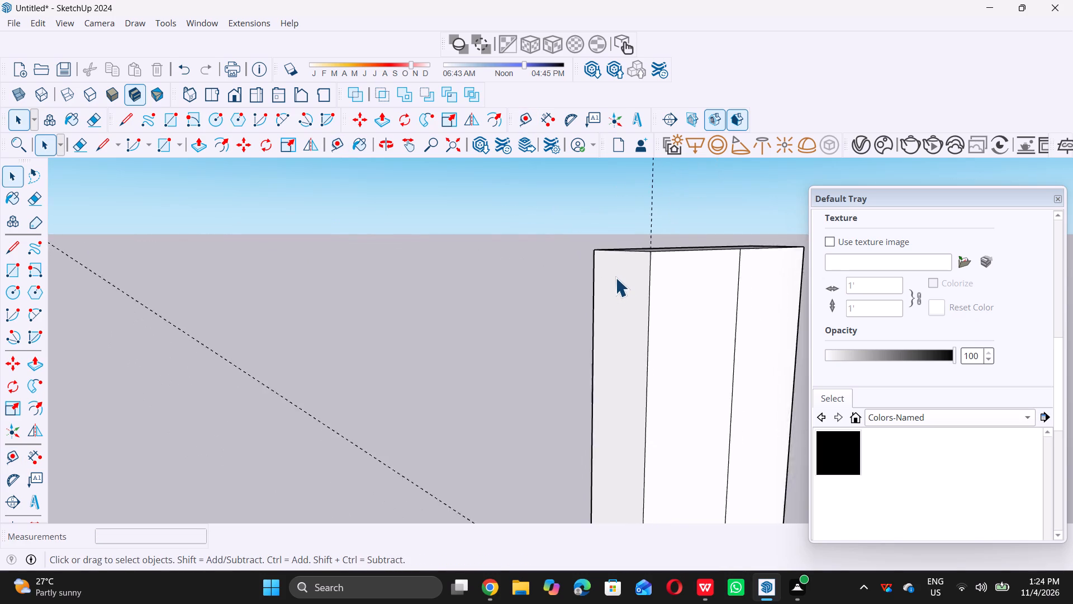
pyautogui.scroll(-3, 615, 277)
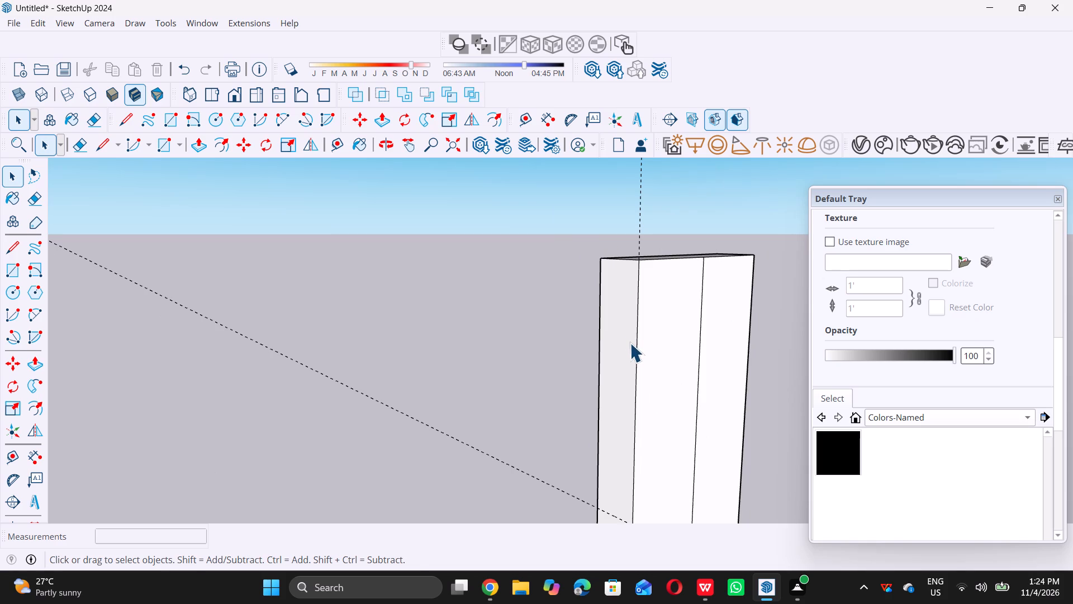
# Draw a rectangle on the raised post's tower-facing side, from its top corner down to the 4' guide.
pyautogui.press('r')
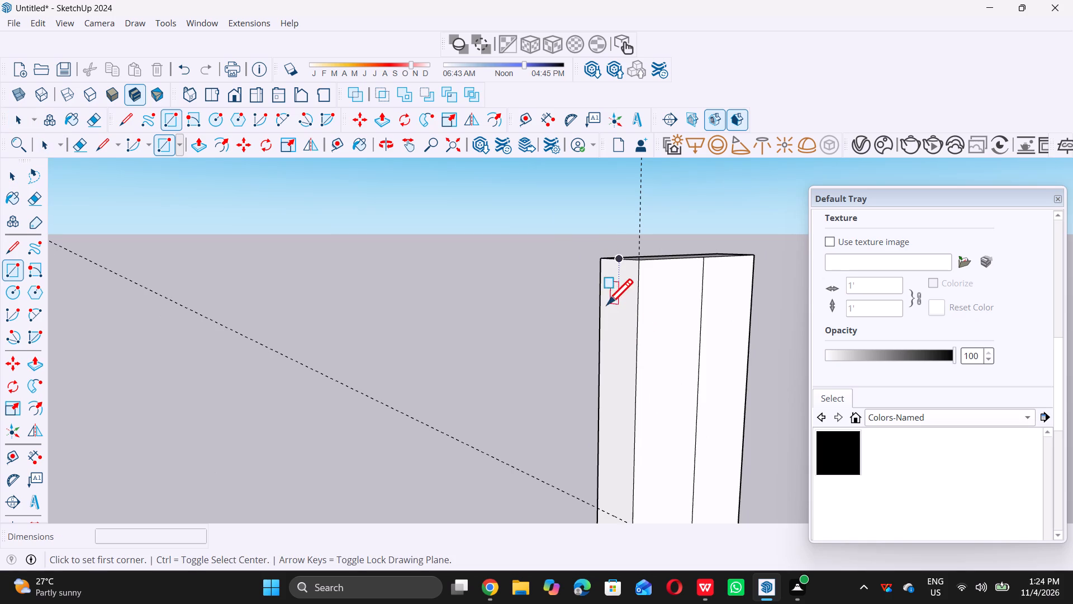
pyautogui.doubleClick(600, 261)
pyautogui.scroll(-4, 599, 261)
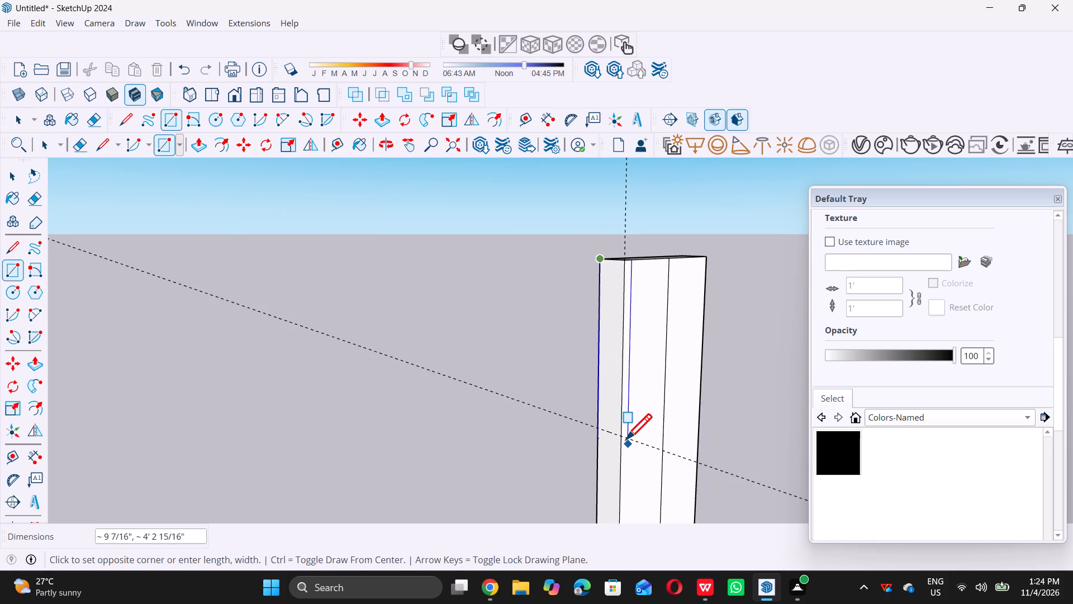
pyautogui.tripleClick(625, 438)
pyautogui.press('space')
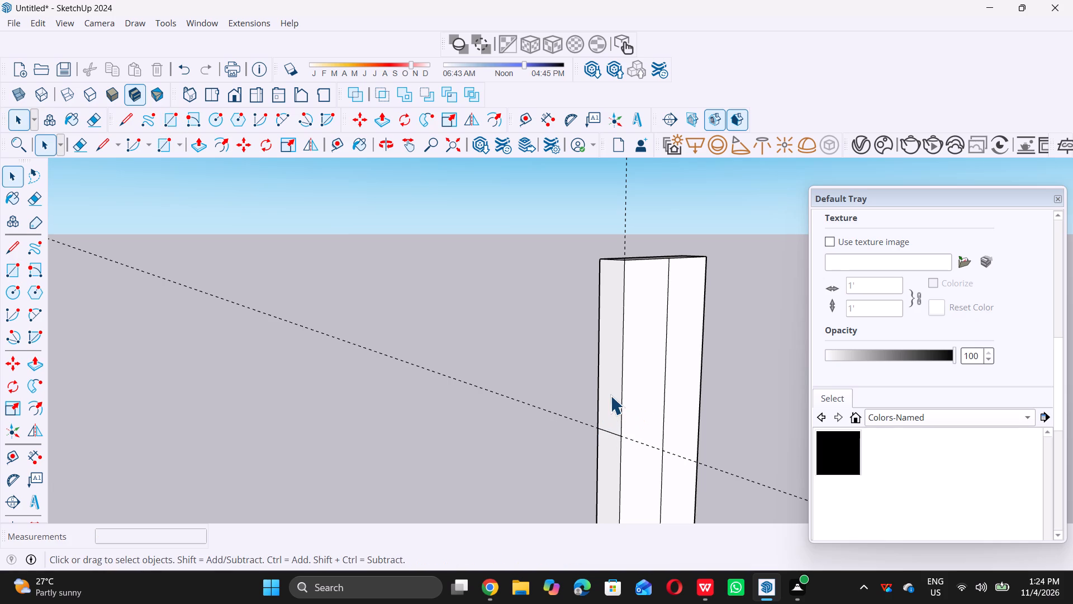
# Push/Pull the new rectangle about 10' 8" toward the tower's edge to form another top beam.
pyautogui.click(610, 395)
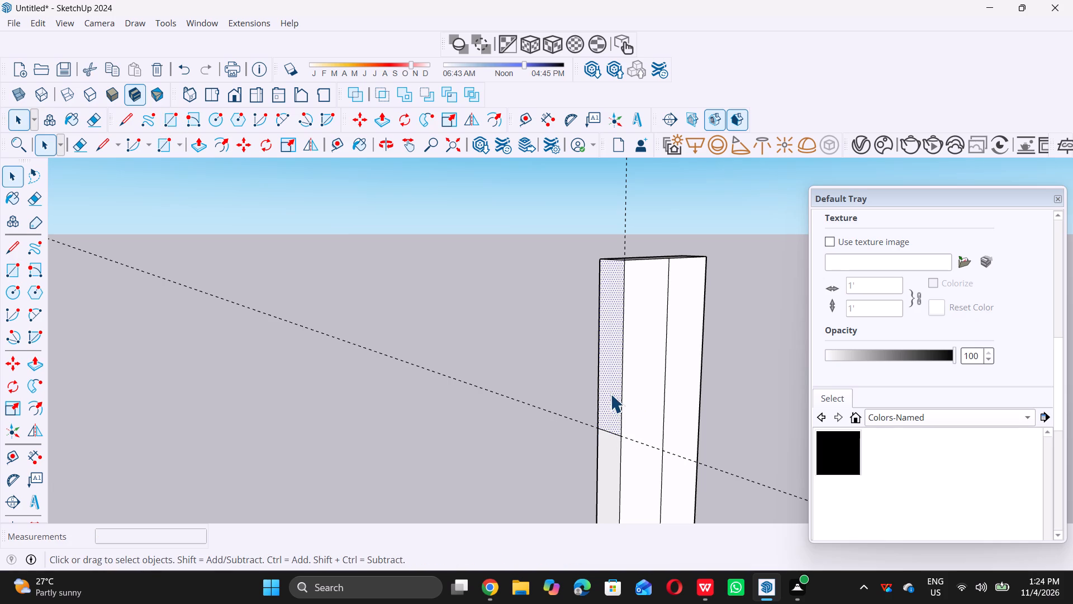
pyautogui.press('p')
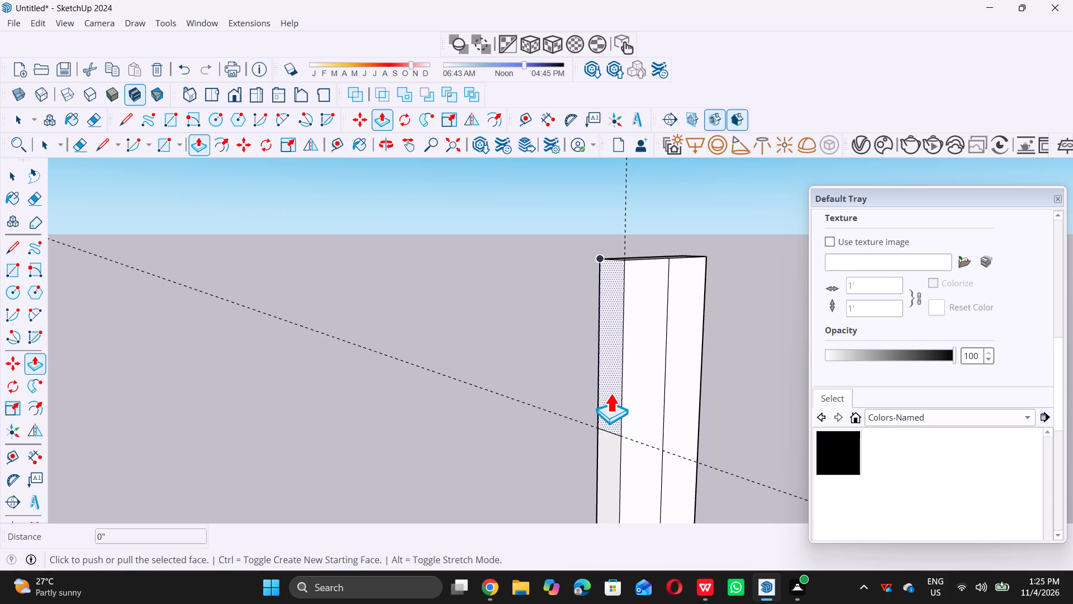
pyautogui.click(608, 389)
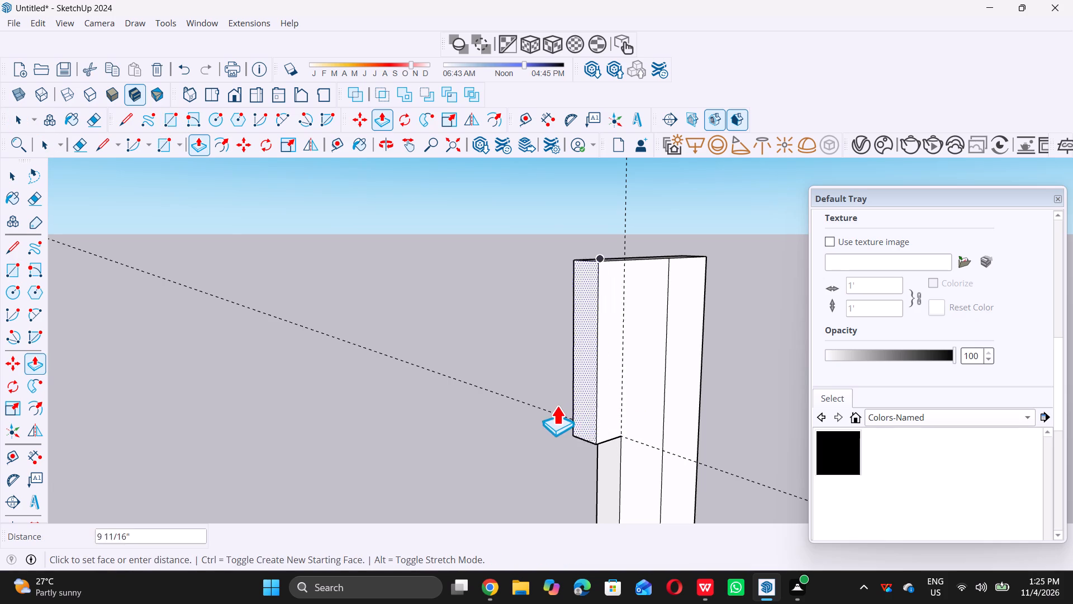
pyautogui.scroll(-10, 552, 408)
pyautogui.moveTo(481, 424); pyautogui.dragTo(434, 426, button='middle')
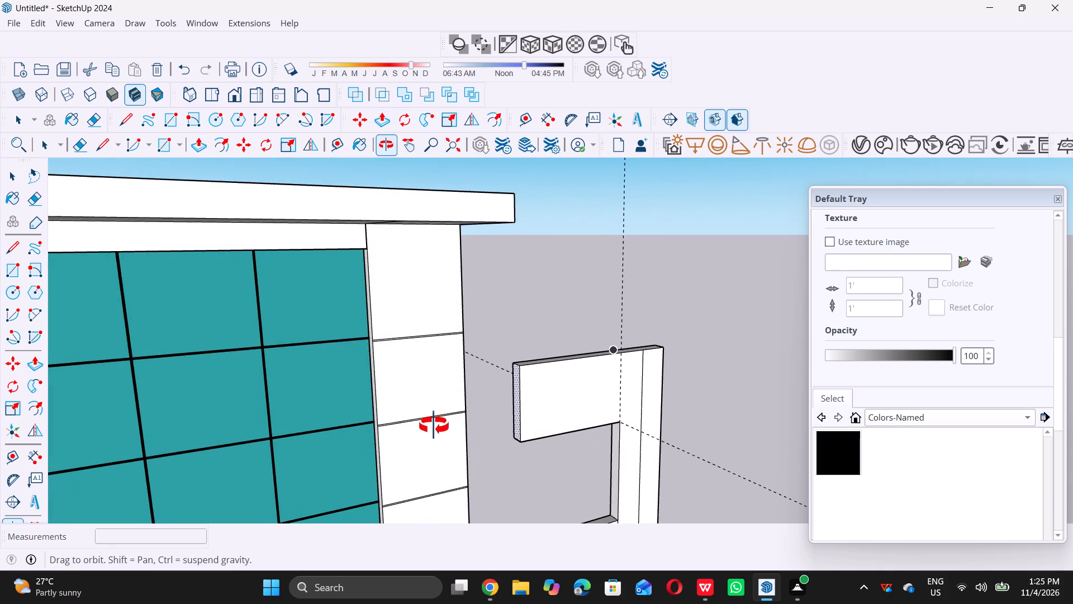
pyautogui.moveTo(434, 426); pyautogui.dragTo(379, 445, button='middle')
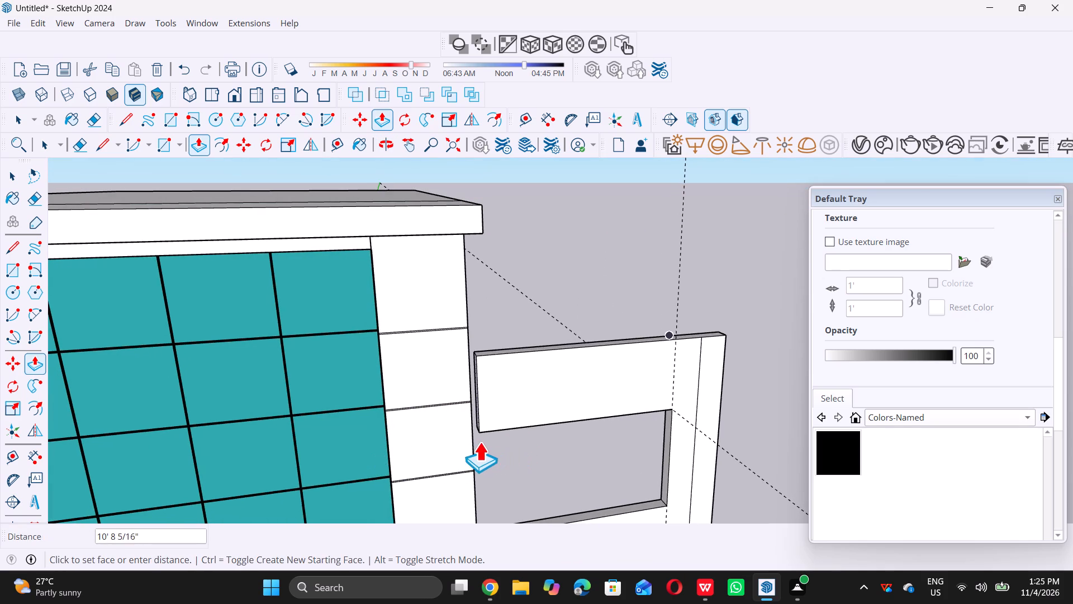
pyautogui.click(473, 447)
pyautogui.press('space')
# Draw a horizontal line about 3' long across the post's front face, just below the new top beam.
pyautogui.scroll(-16, 472, 452)
pyautogui.moveTo(594, 465); pyautogui.dragTo(539, 414, button='middle')
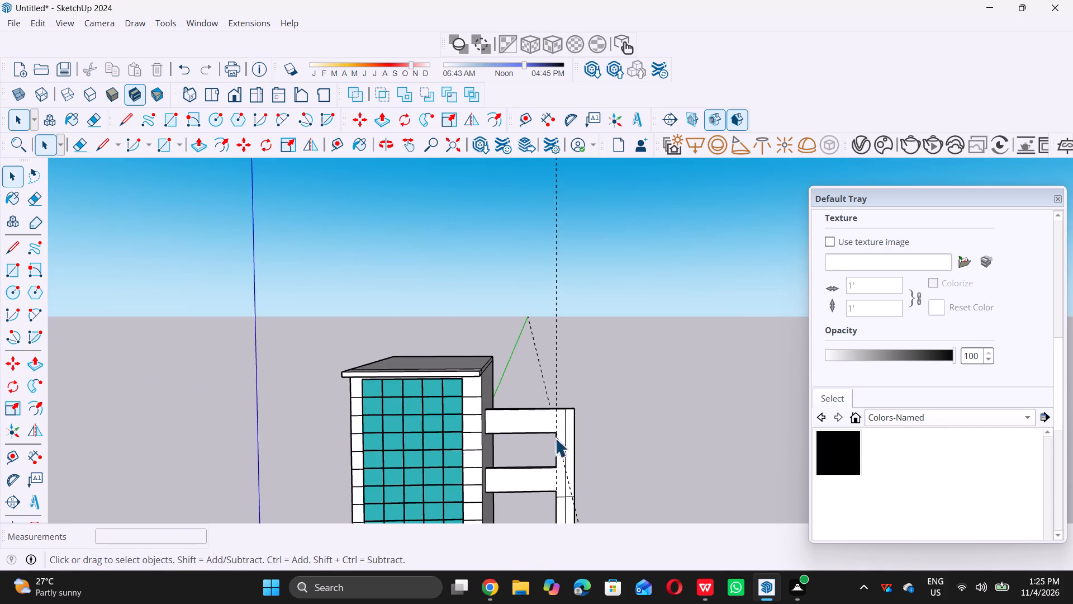
pyautogui.scroll(9, 587, 470)
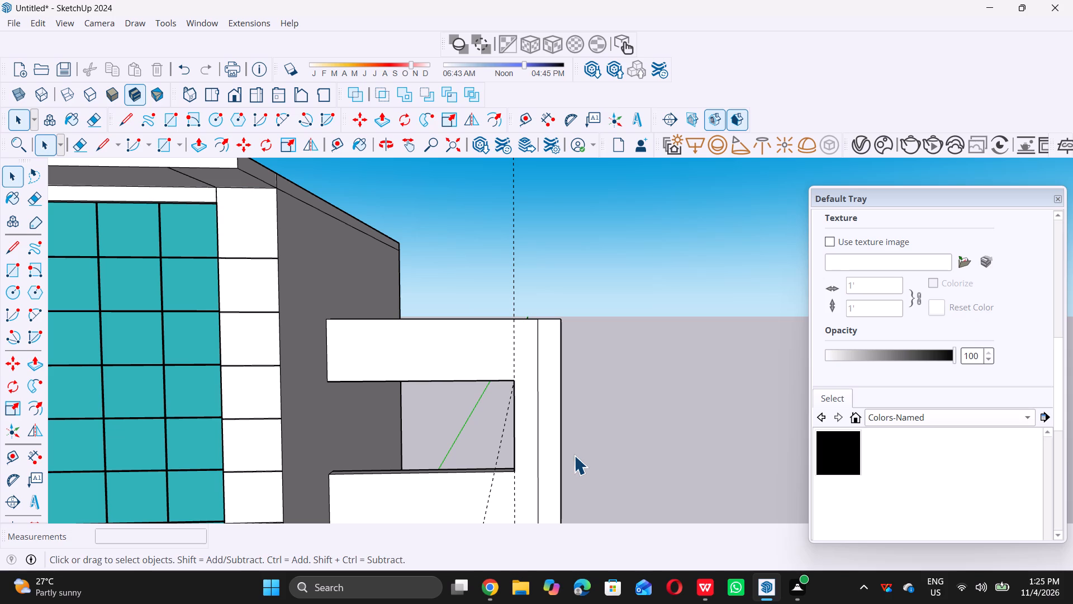
pyautogui.press('l')
pyautogui.scroll(3, 555, 418)
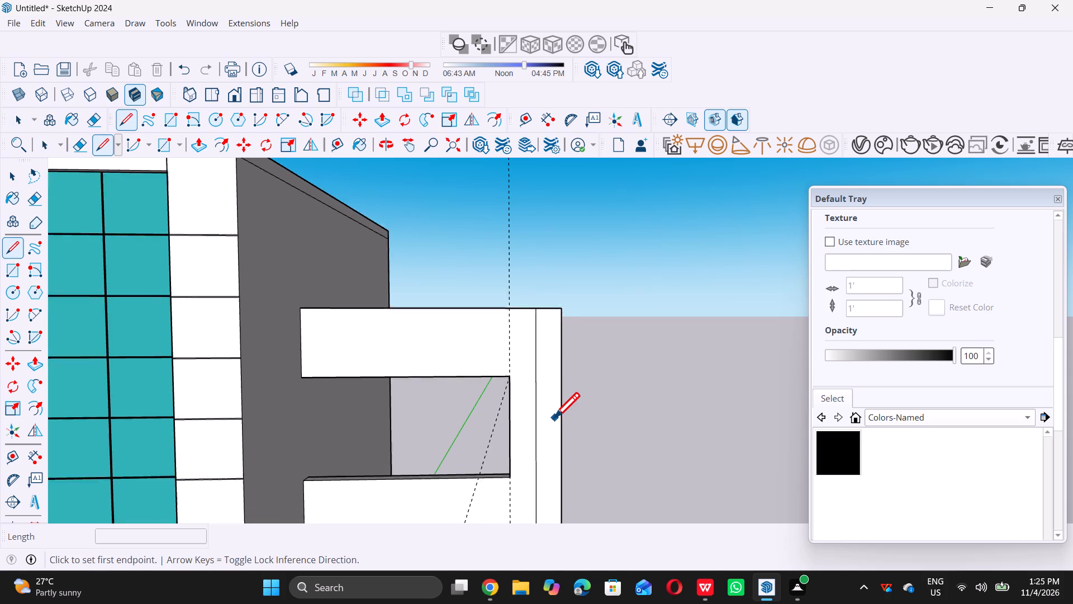
pyautogui.scroll(2, 554, 418)
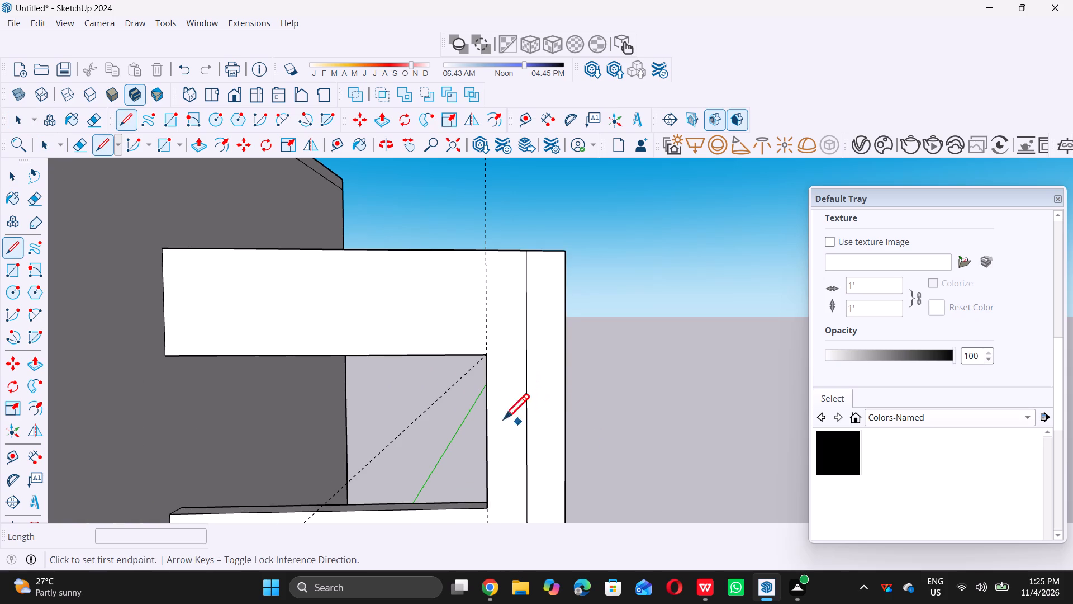
pyautogui.doubleClick(488, 378)
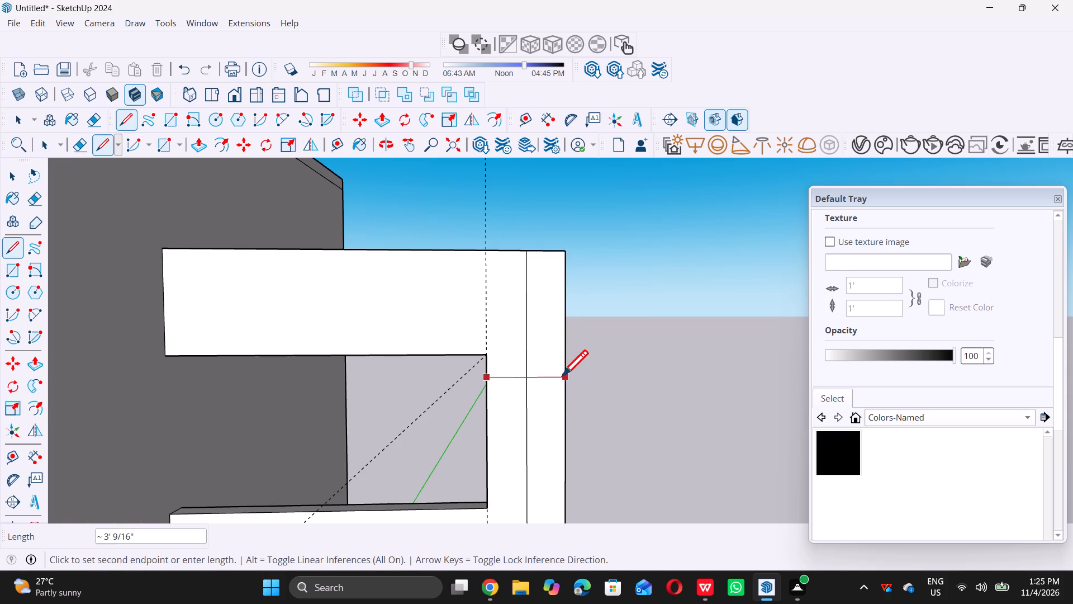
pyautogui.click(563, 375)
pyautogui.press('space')
# Erase the vertical line on the post's front face below the new horizontal line.
pyautogui.press('e')
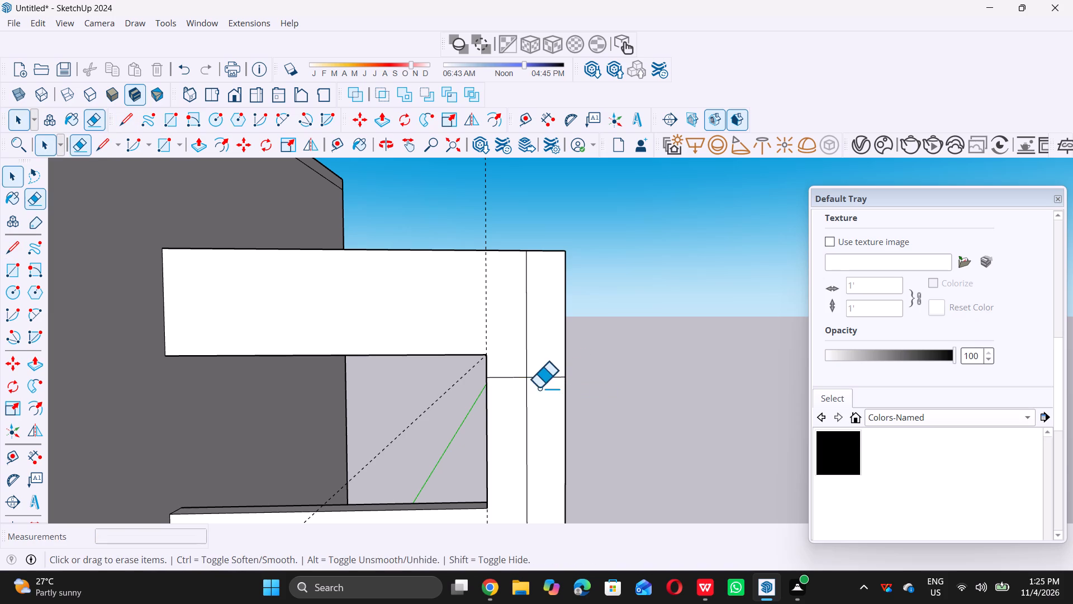
pyautogui.tripleClick(526, 417)
pyautogui.press('space')
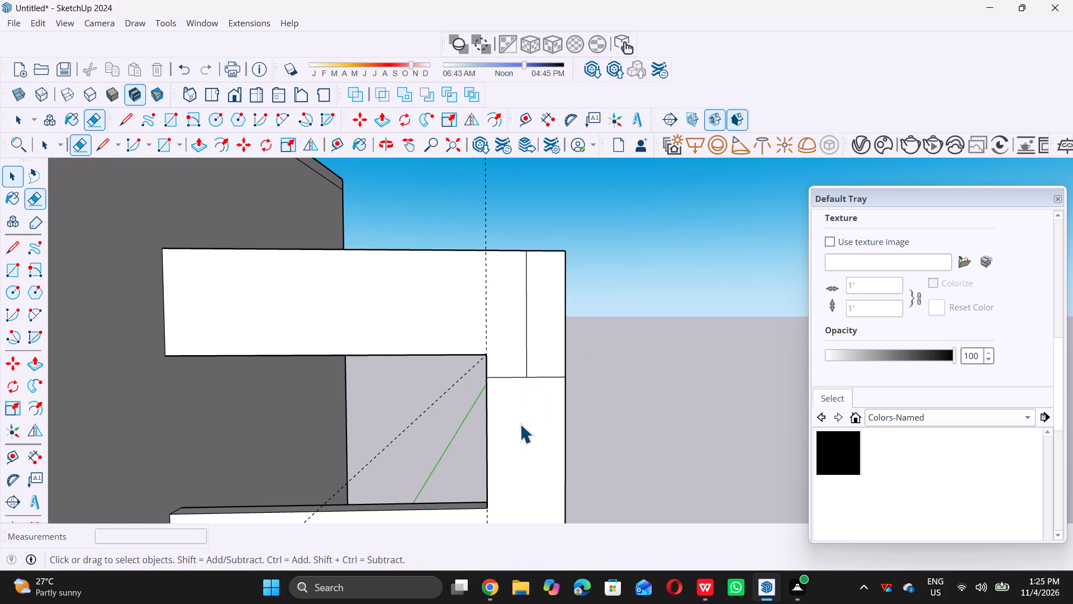
# Draw a 9" line across the top beam's upper face at the vertical guide, separating the post's top.
pyautogui.scroll(-15, 519, 427)
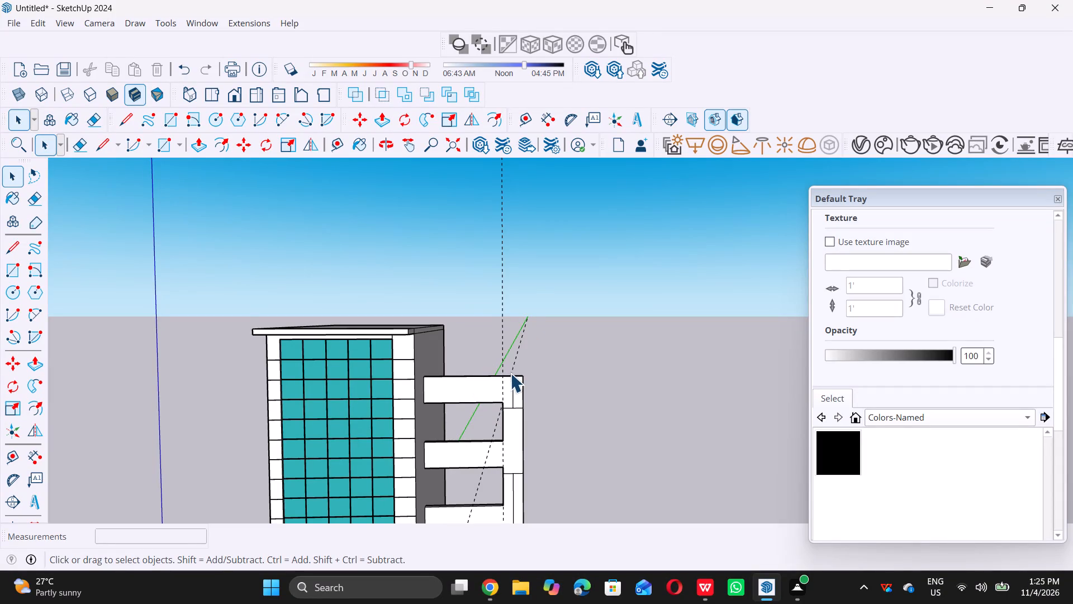
pyautogui.moveTo(510, 373); pyautogui.dragTo(440, 457, button='middle')
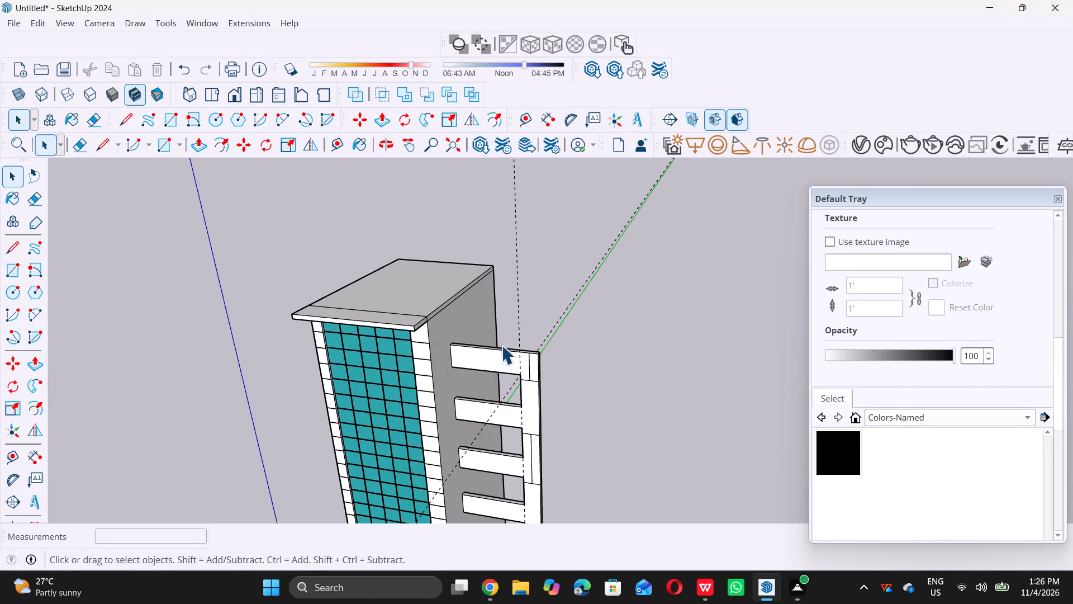
pyautogui.scroll(6, 516, 330)
pyautogui.scroll(2, 531, 381)
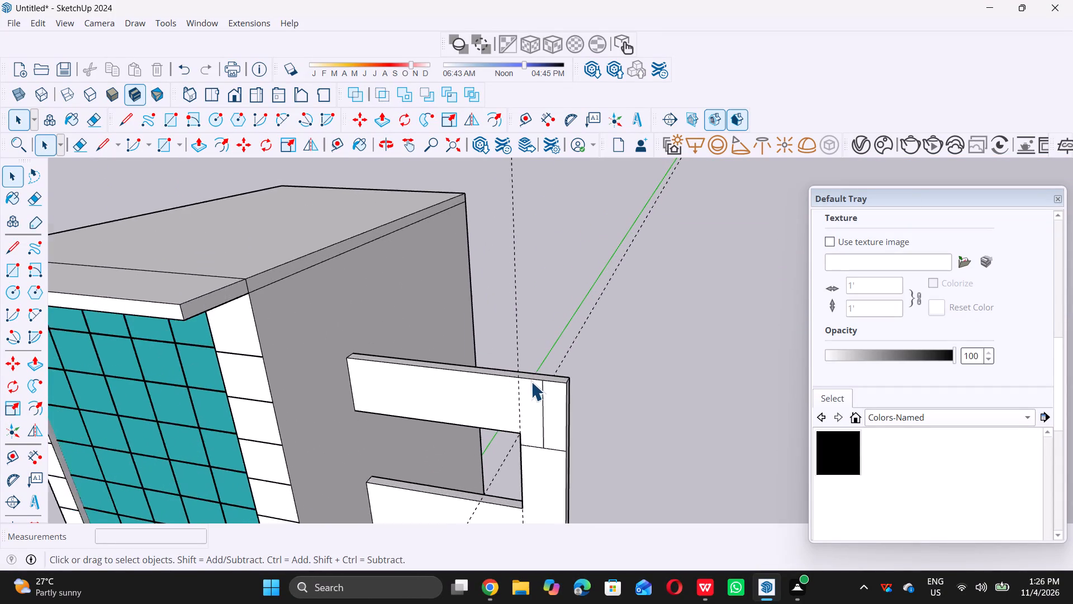
pyautogui.scroll(5, 531, 381)
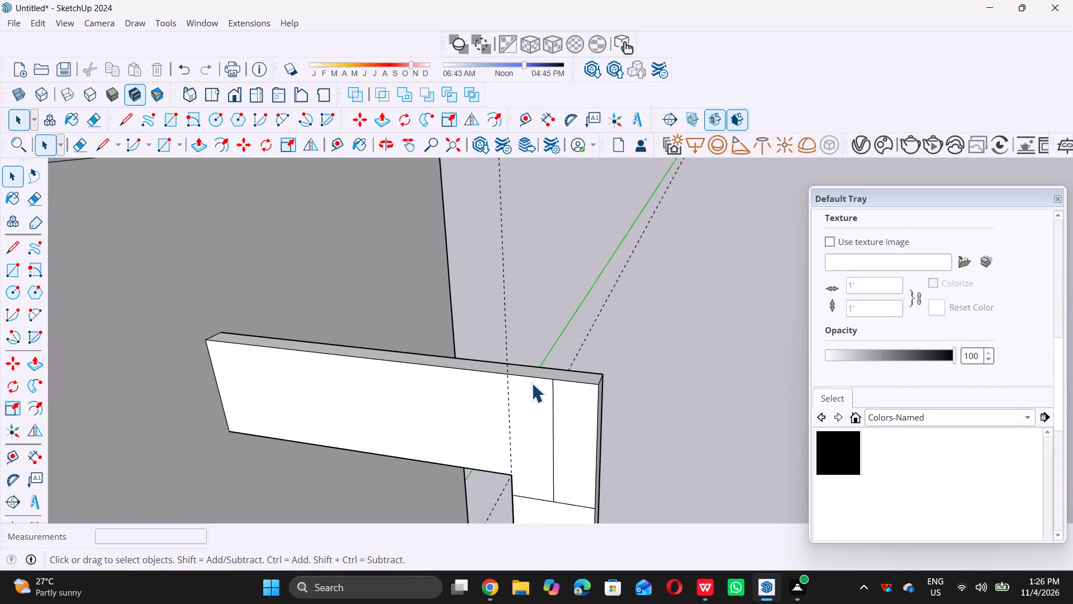
pyautogui.press('l')
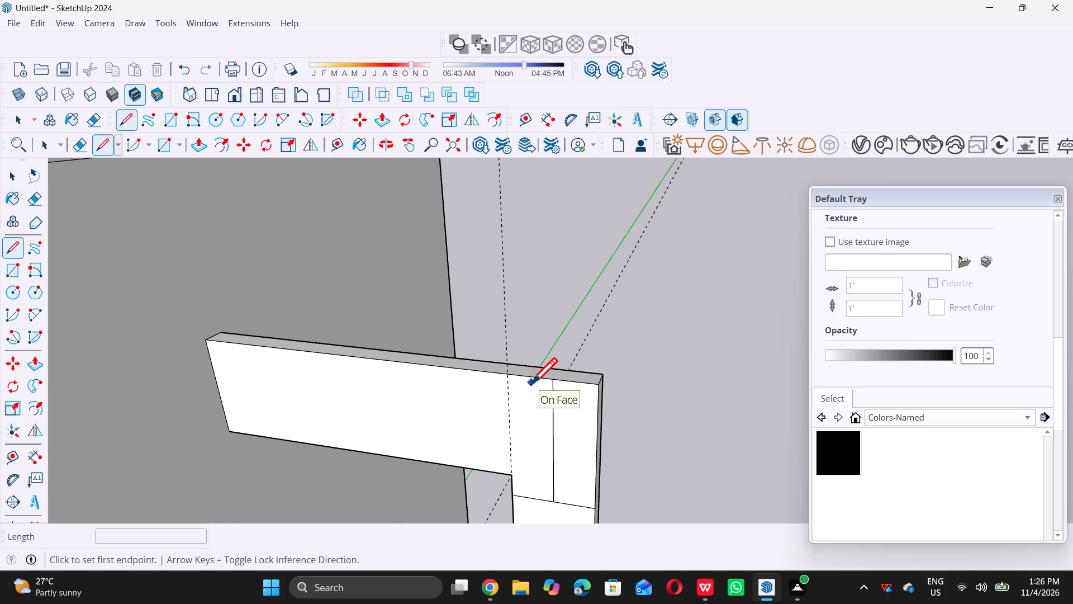
pyautogui.scroll(6, 516, 378)
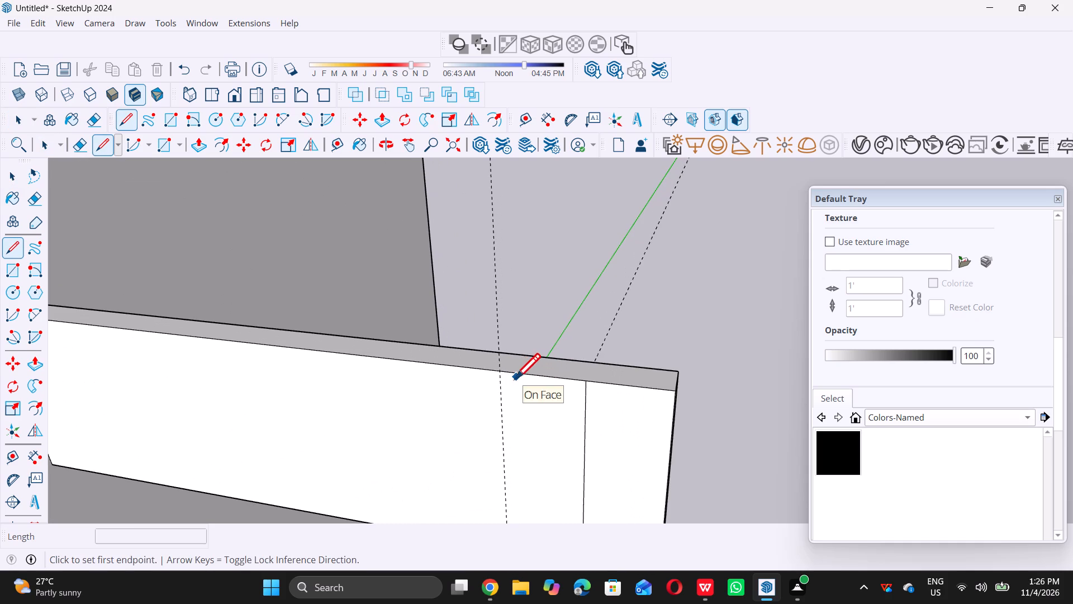
pyautogui.click(498, 369)
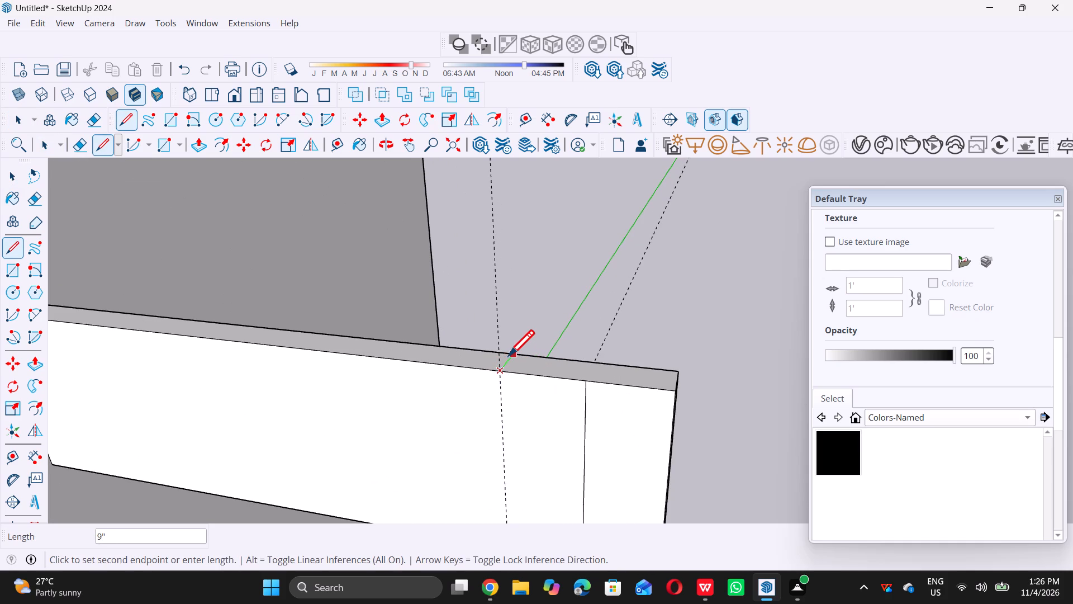
pyautogui.doubleClick(516, 352)
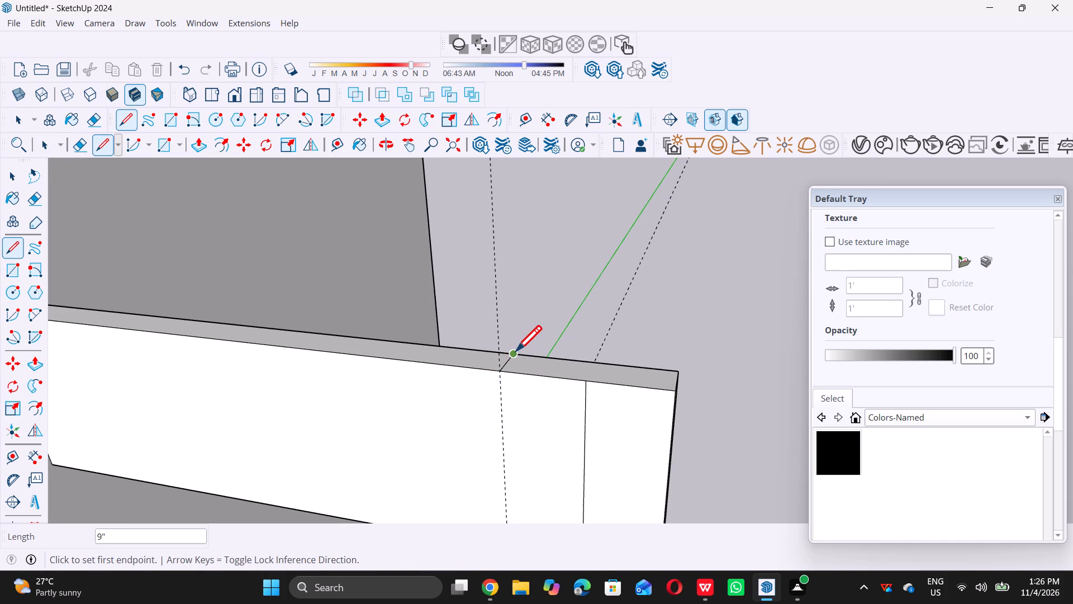
pyautogui.press('space')
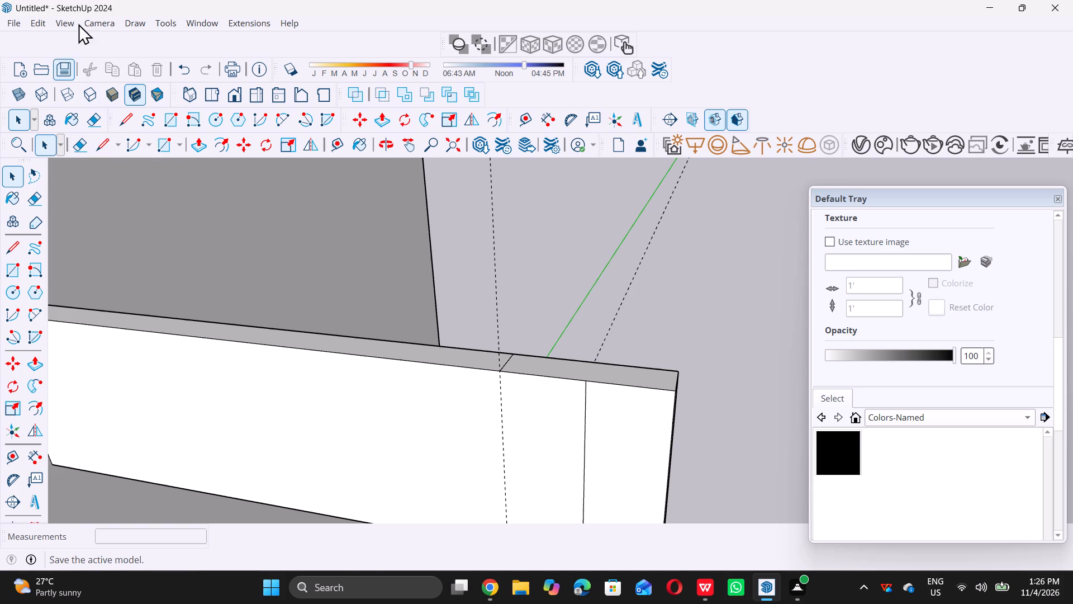
# Delete all guides from the model.
pyautogui.click(41, 25)
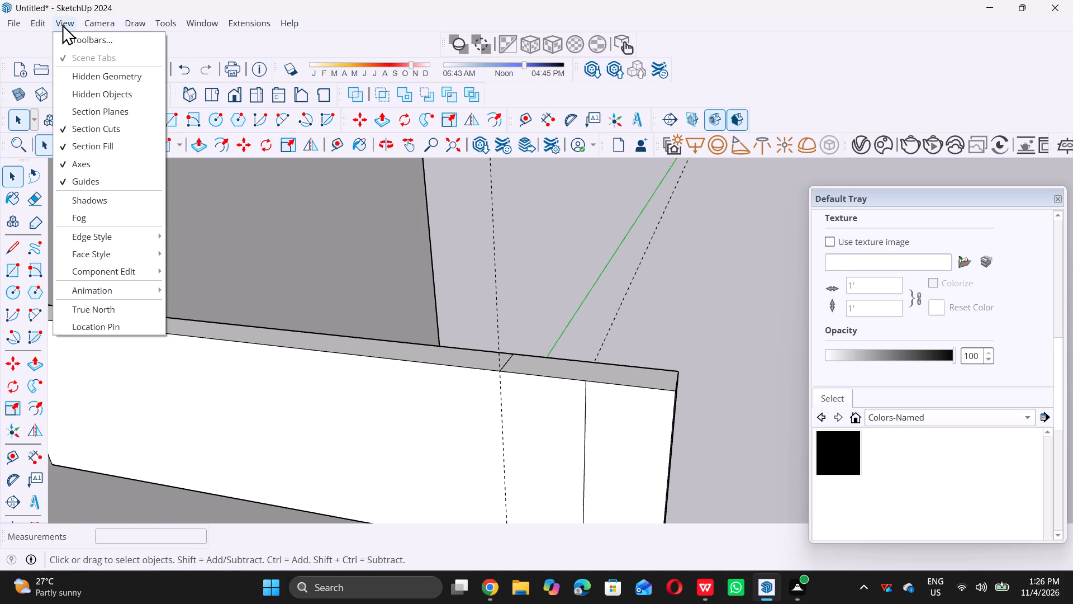
pyautogui.click(68, 168)
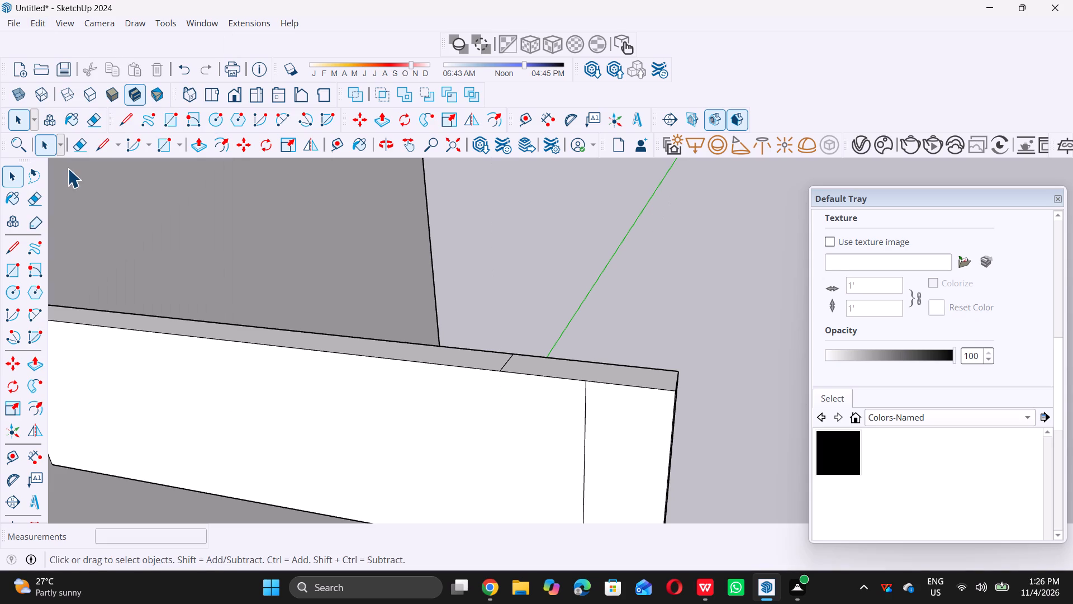
# Push/Pull the separated top face above the post upward 6' 9", aligned to the tower's roof edge.
pyautogui.scroll(-6, 356, 294)
pyautogui.scroll(-3, 550, 339)
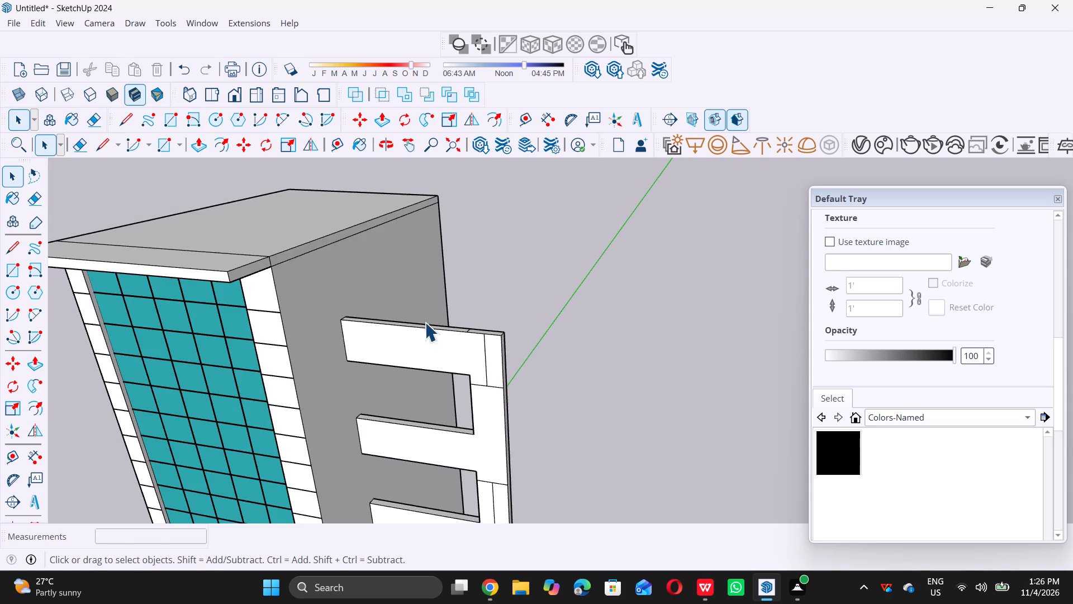
pyautogui.scroll(7, 425, 321)
pyautogui.doubleClick(610, 356)
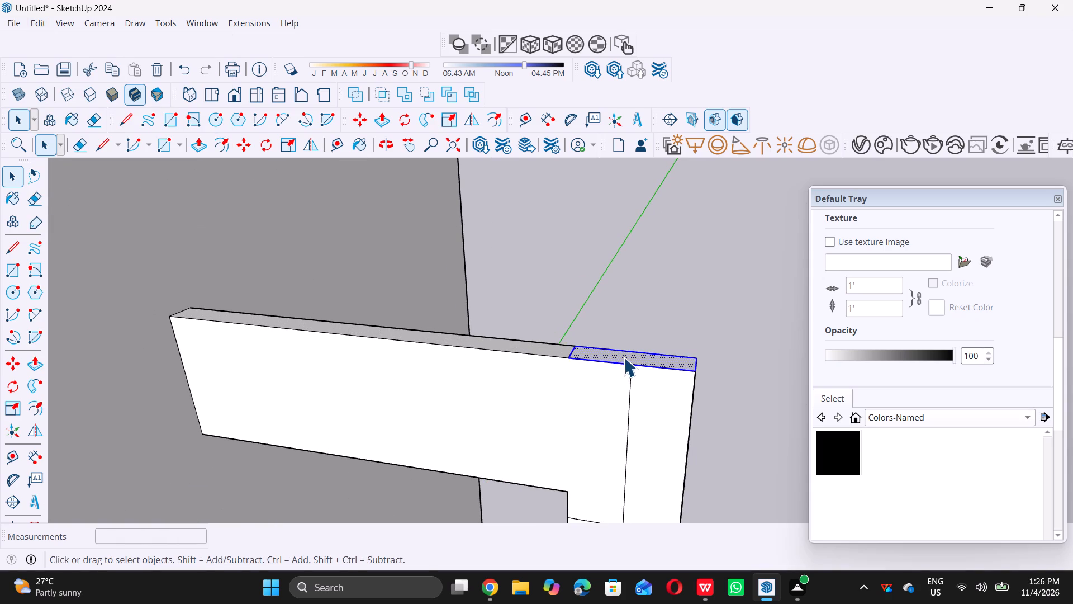
pyautogui.press('p')
pyautogui.click(627, 351)
pyautogui.scroll(-3, 620, 291)
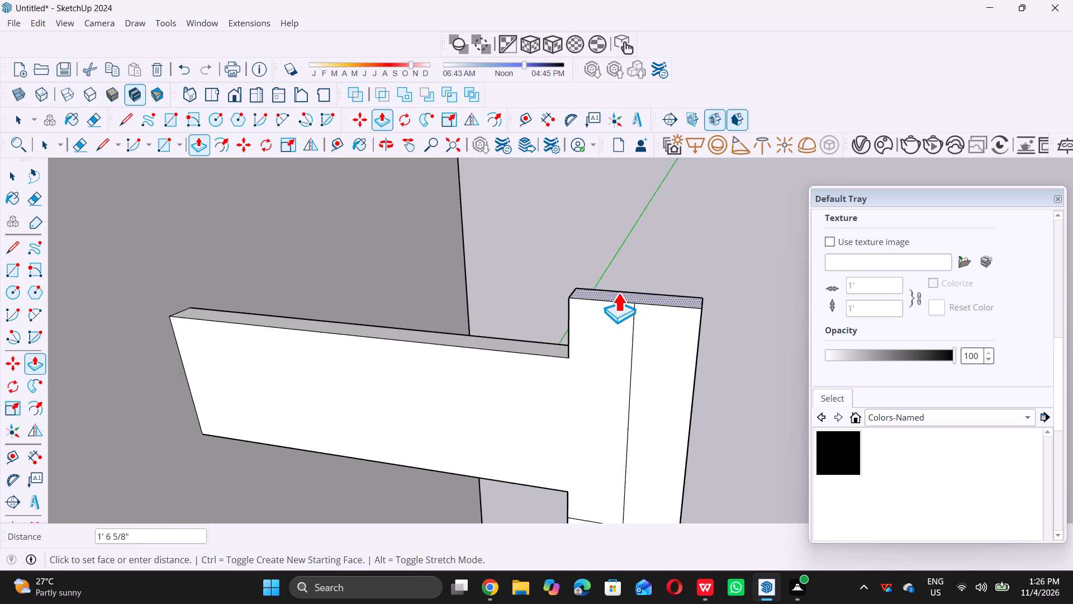
pyautogui.scroll(-14, 618, 292)
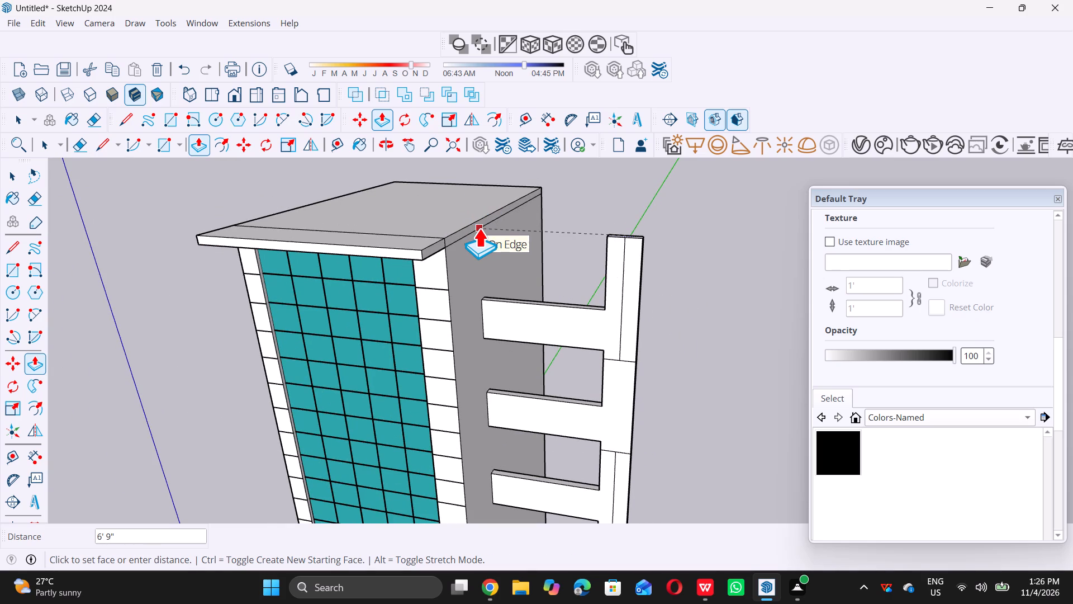
pyautogui.doubleClick(479, 228)
pyautogui.press('space')
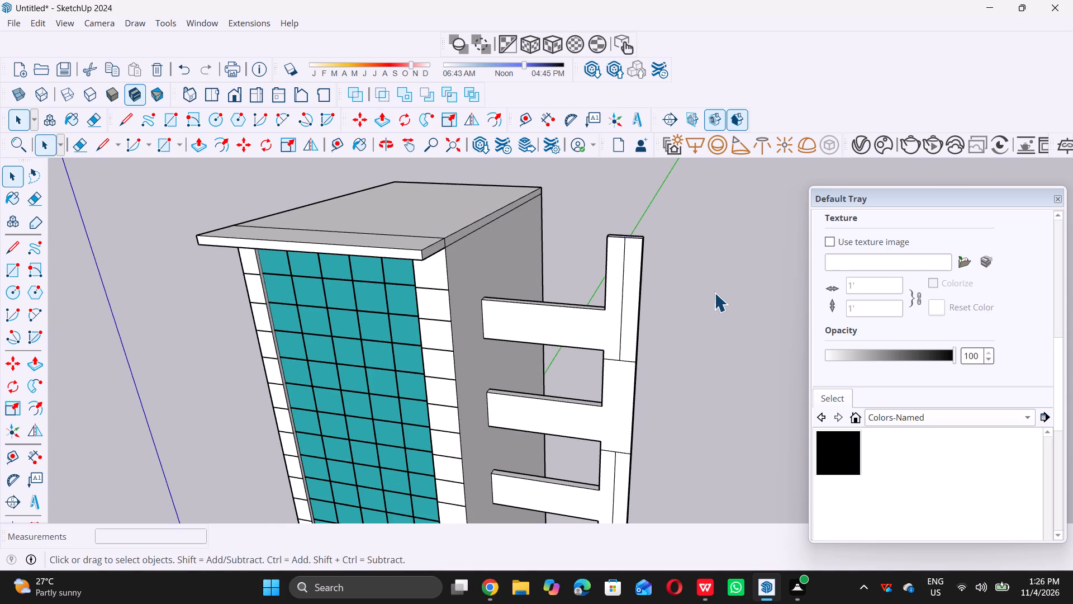
pyautogui.click(714, 292)
# Examine the whole tower and the side frame from several angles, especially around the roof and the post's top.
pyautogui.scroll(-10, 667, 318)
pyautogui.scroll(-4, 554, 343)
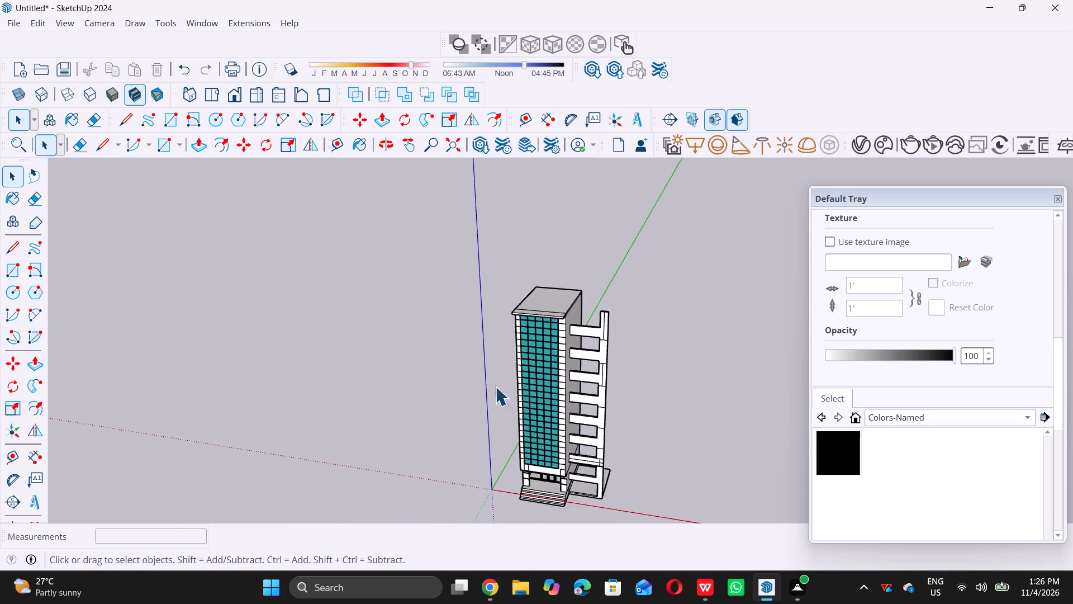
pyautogui.scroll(-1, 495, 386)
pyautogui.moveTo(496, 386); pyautogui.dragTo(648, 358, button='middle')
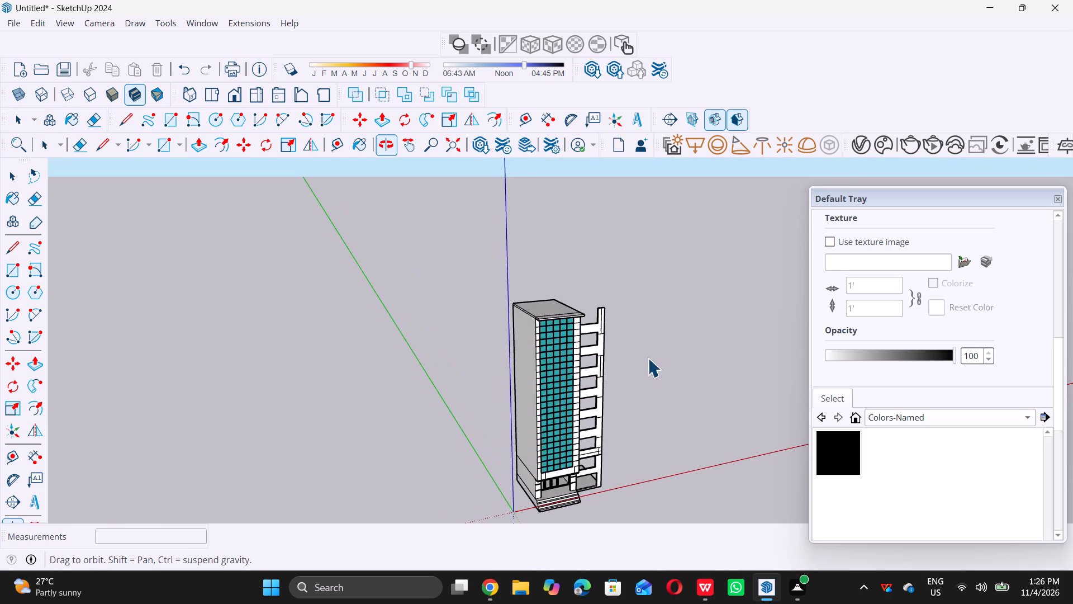
pyautogui.middleClick(648, 358)
pyautogui.scroll(6, 611, 304)
pyautogui.scroll(1, 553, 353)
pyautogui.moveTo(553, 353); pyautogui.dragTo(598, 349, button='middle')
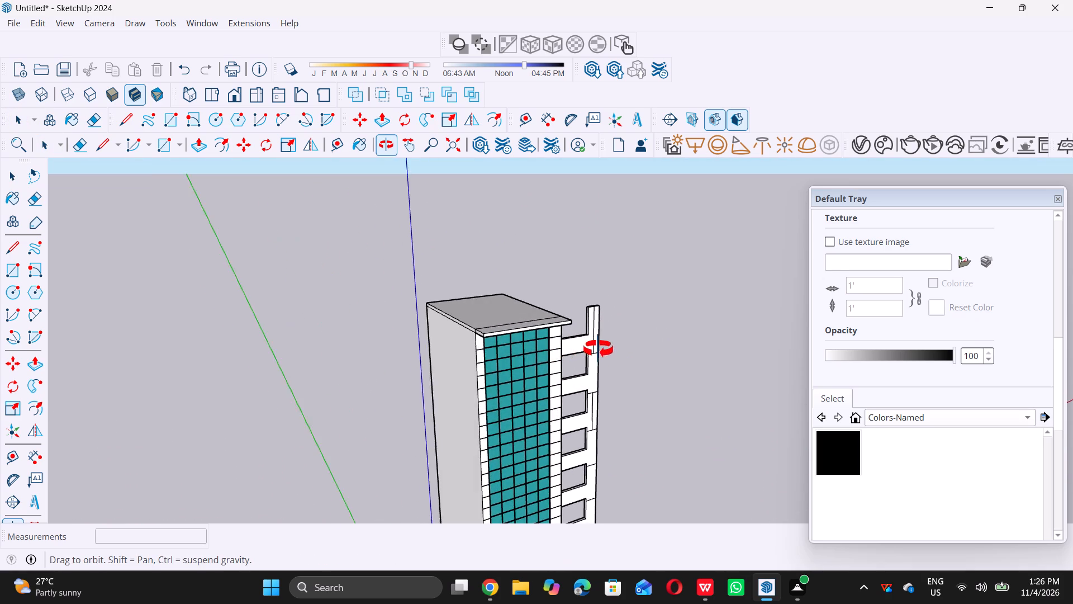
pyautogui.moveTo(598, 349); pyautogui.dragTo(611, 353, button='middle')
pyautogui.moveTo(557, 332); pyautogui.dragTo(604, 351, button='middle')
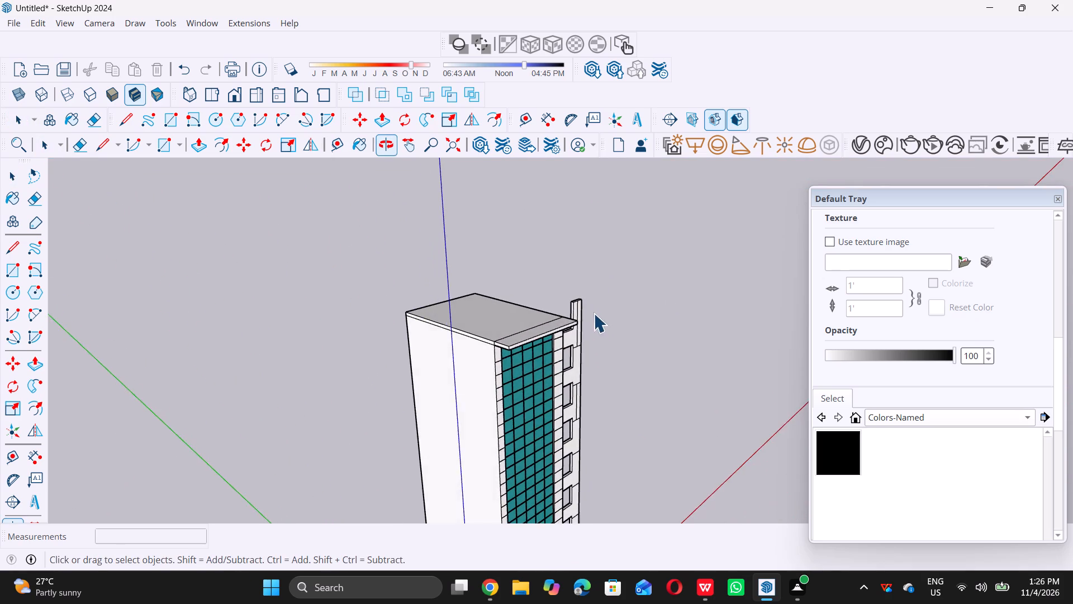
# Place a guide 2' below the top edge of the side frame's post, on the face toward the tower.
pyautogui.scroll(6, 590, 305)
pyautogui.moveTo(551, 314); pyautogui.dragTo(582, 310, button='middle')
pyautogui.middleClick(582, 310)
pyautogui.scroll(6, 583, 308)
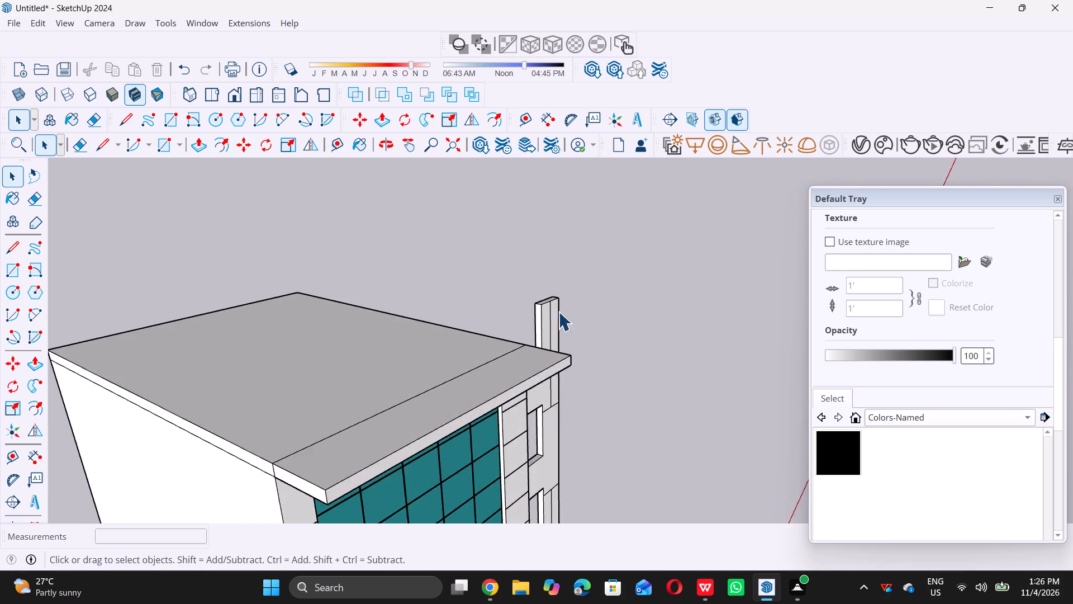
pyautogui.scroll(3, 558, 312)
pyautogui.press('t')
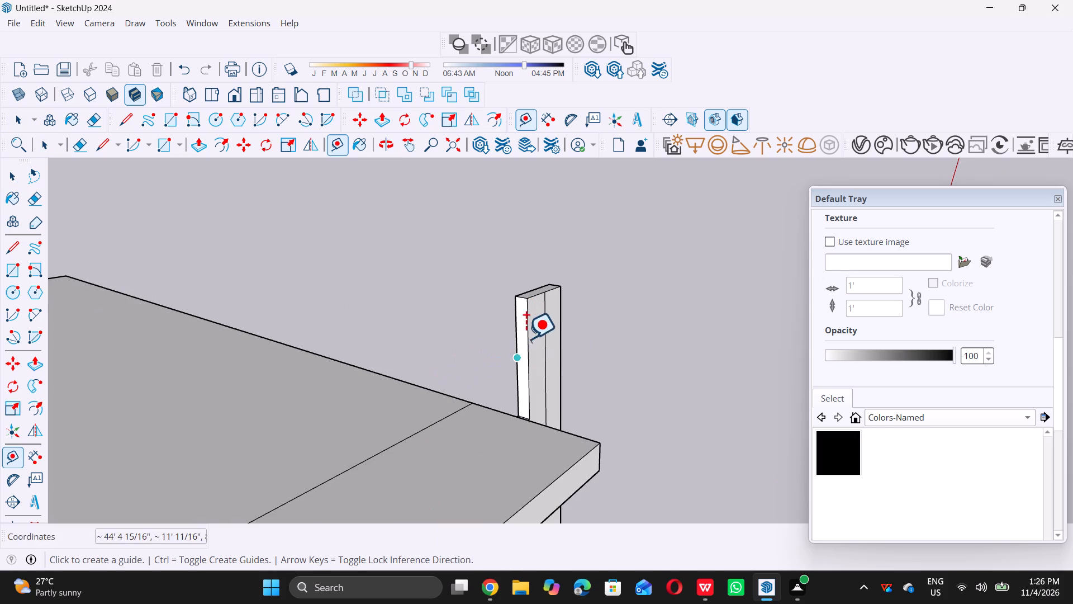
pyautogui.scroll(6, 512, 318)
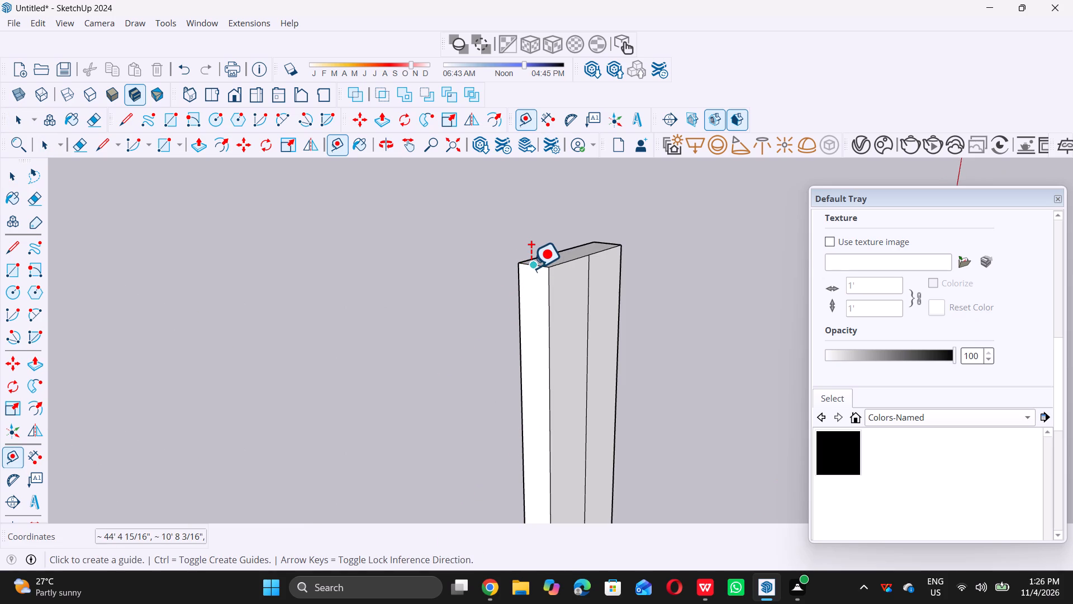
pyautogui.tripleClick(531, 267)
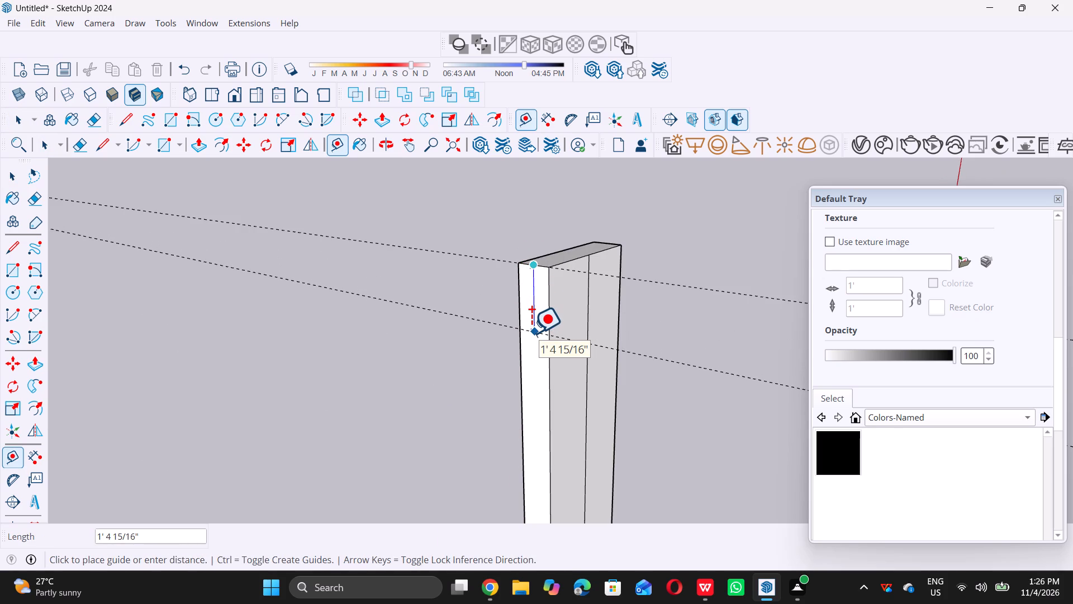
pyautogui.write("2'")
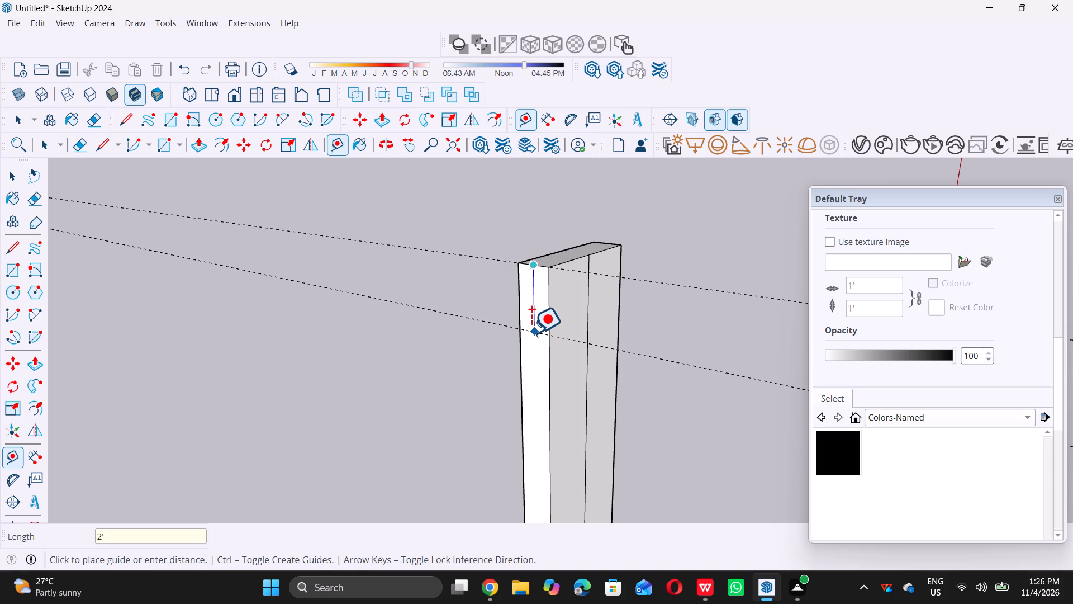
pyautogui.press('Return')
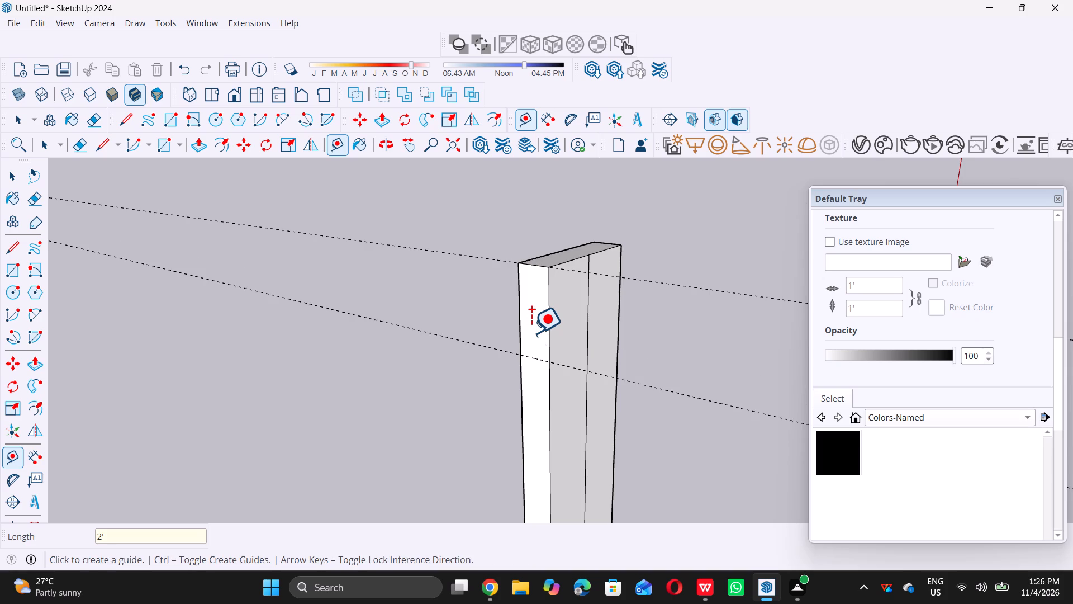
# Draw a 2' by 9" rectangle on the post's tower-facing side, from its top corner down to the guide.
pyautogui.press('space')
pyautogui.write('r')
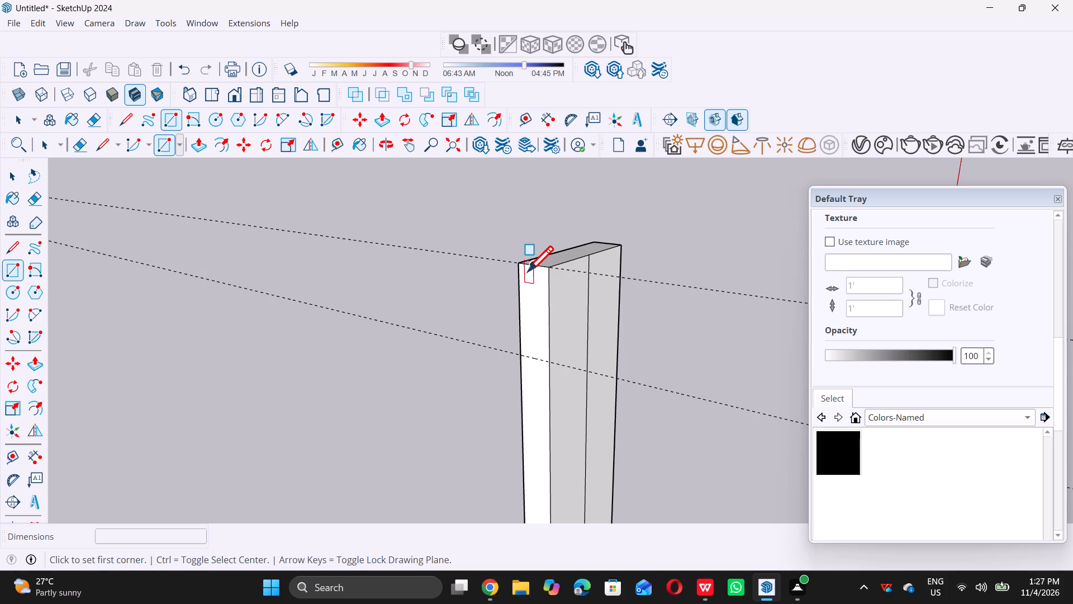
pyautogui.click(521, 264)
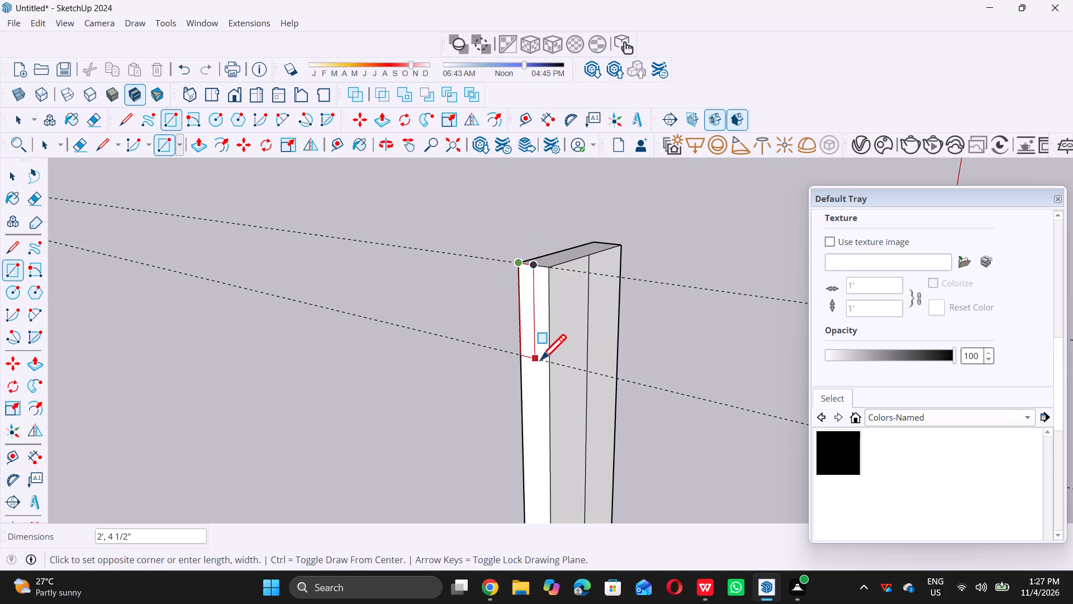
pyautogui.click(552, 361)
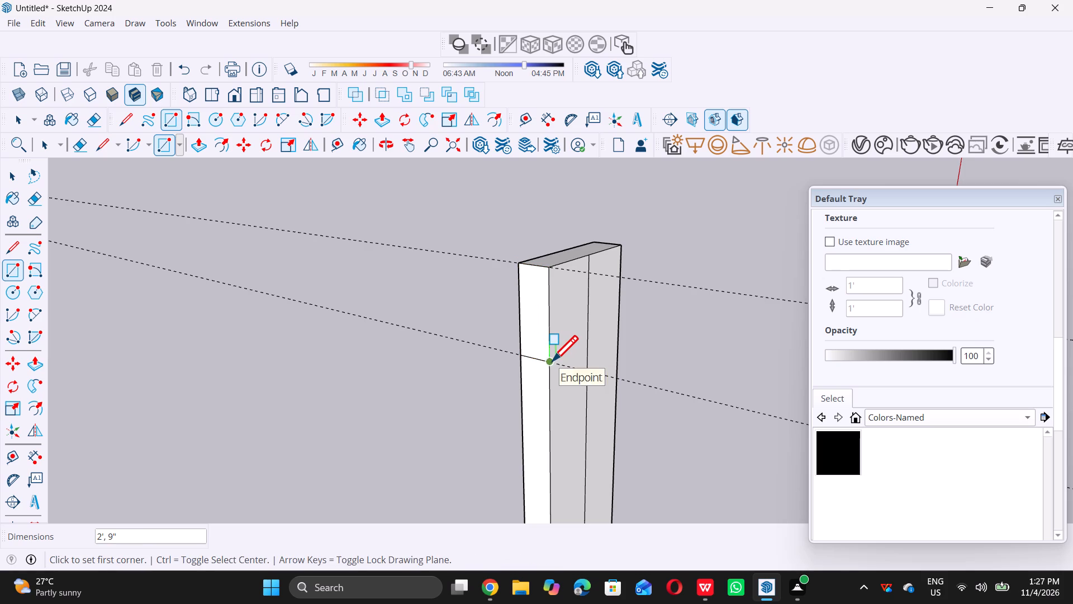
# Push/Pull the rectangle about 11' 11 7/16" from the post to the tower, forming the top beam.
pyautogui.press('space')
pyautogui.doubleClick(534, 332)
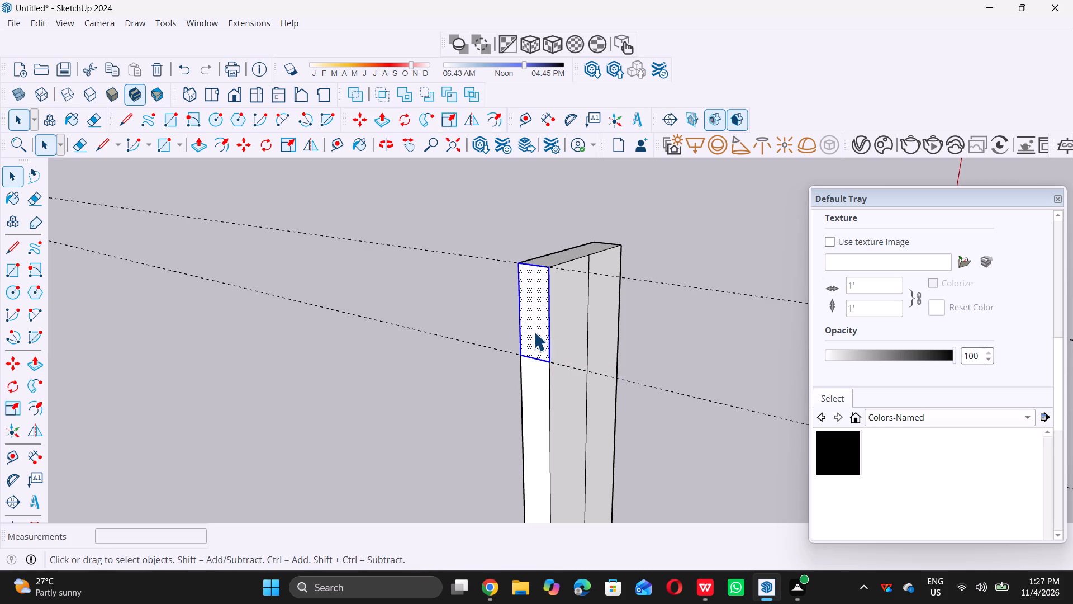
pyautogui.press('p')
pyautogui.click(534, 332)
pyautogui.scroll(-4, 503, 349)
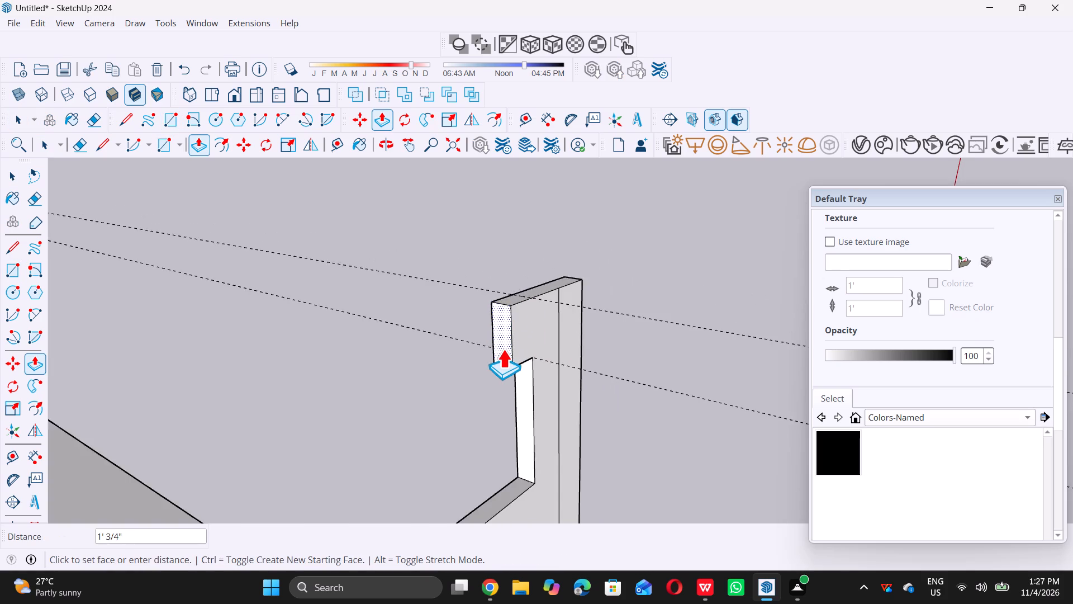
pyautogui.scroll(-9, 503, 349)
pyautogui.moveTo(489, 375); pyautogui.dragTo(324, 366, button='middle')
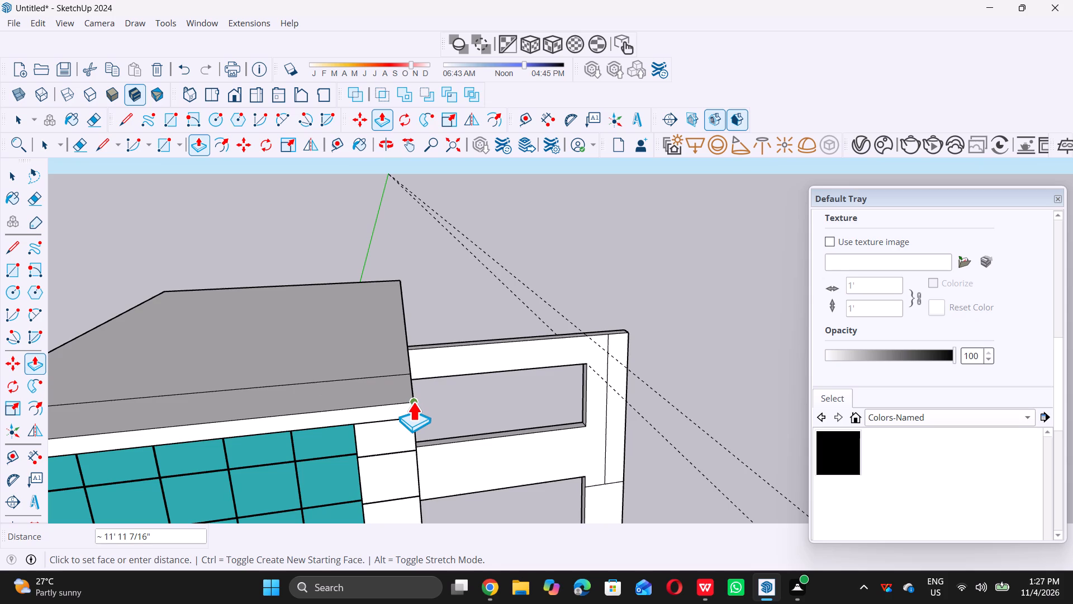
pyautogui.click(413, 402)
pyautogui.press('space')
# Delete all guides from the model.
pyautogui.scroll(-8, 409, 385)
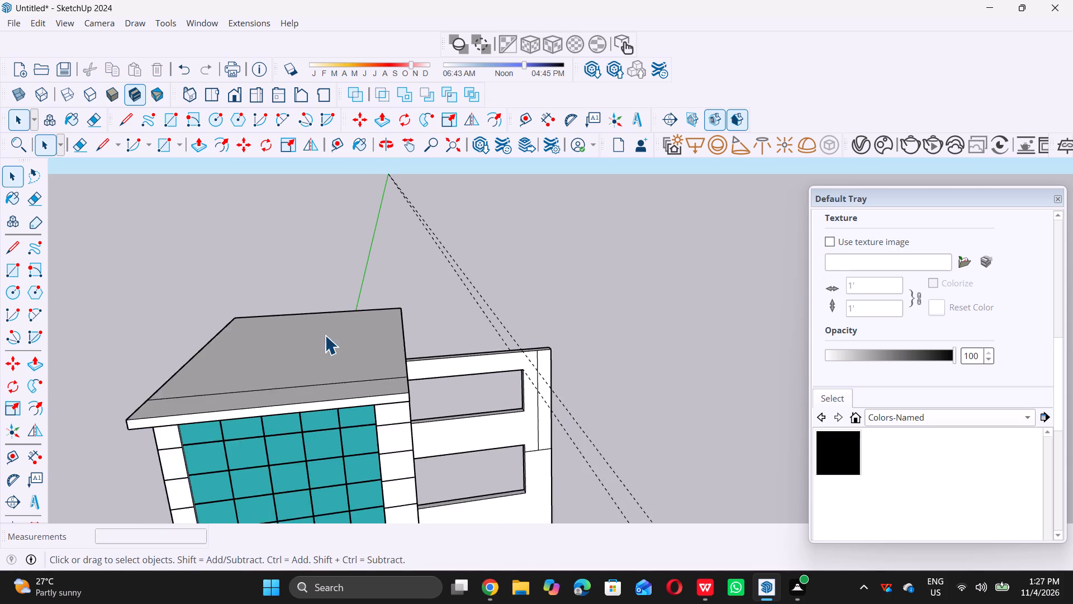
pyautogui.scroll(-5, 325, 335)
pyautogui.scroll(-6, 447, 393)
pyautogui.moveTo(450, 408); pyautogui.dragTo(412, 364, button='middle')
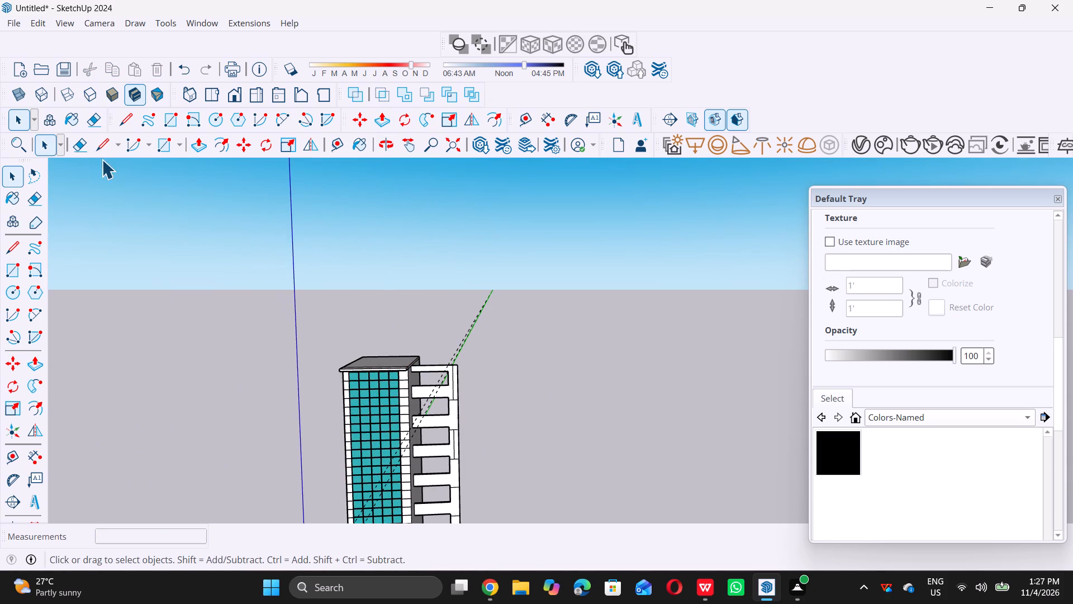
pyautogui.tripleClick(32, 25)
pyautogui.doubleClick(32, 25)
pyautogui.doubleClick(91, 166)
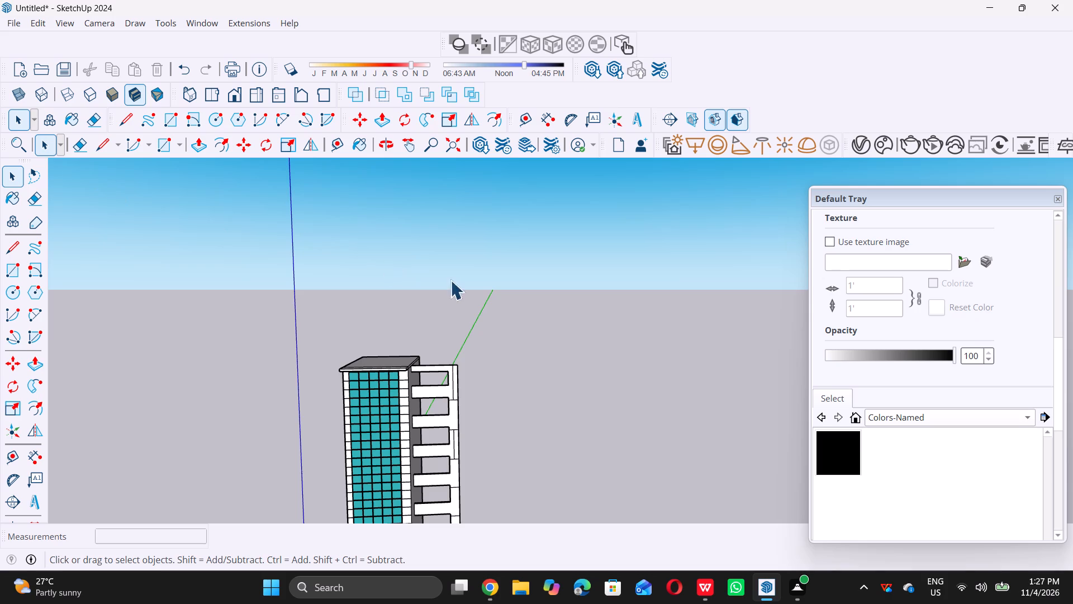
# Examine the whole tower and how the new top beam meets the tower's wall and roof edge.
pyautogui.scroll(-6, 462, 286)
pyautogui.moveTo(481, 348); pyautogui.dragTo(458, 346, button='middle')
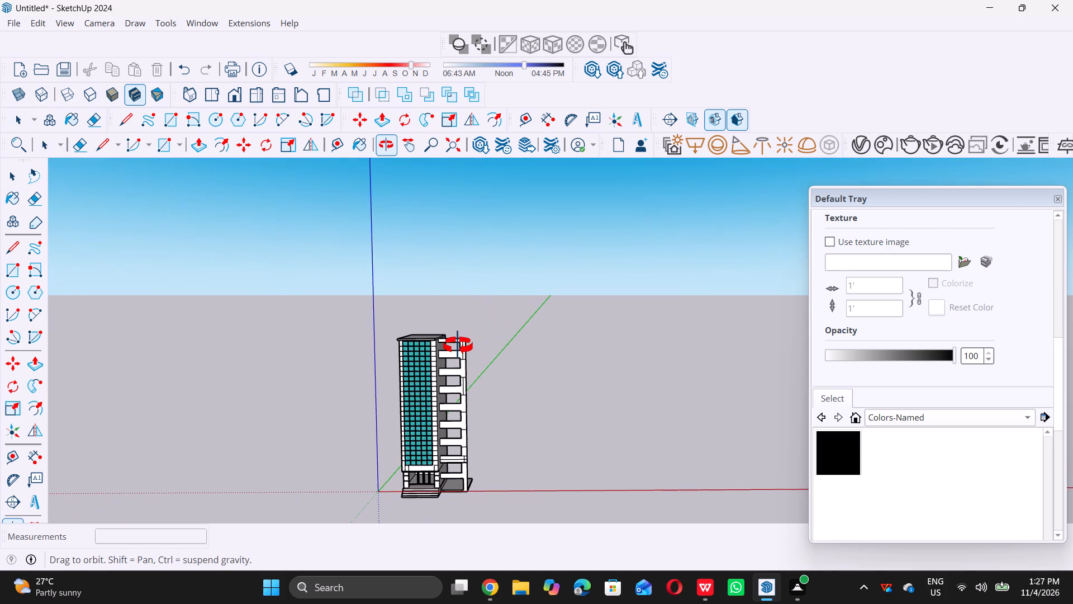
pyautogui.moveTo(458, 346); pyautogui.dragTo(449, 361, button='middle')
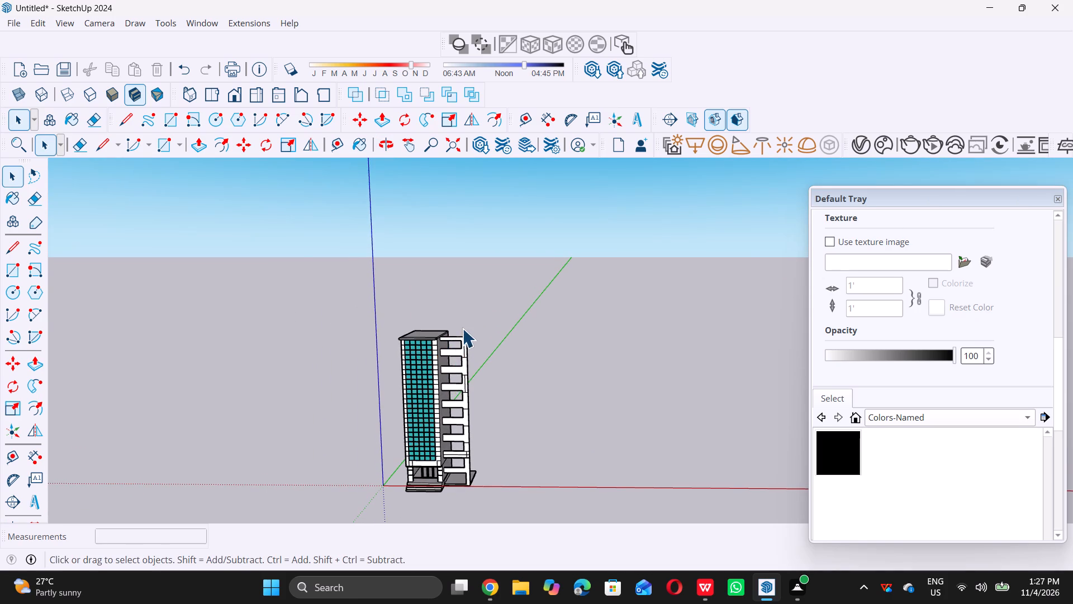
pyautogui.scroll(11, 462, 328)
pyautogui.scroll(6, 404, 351)
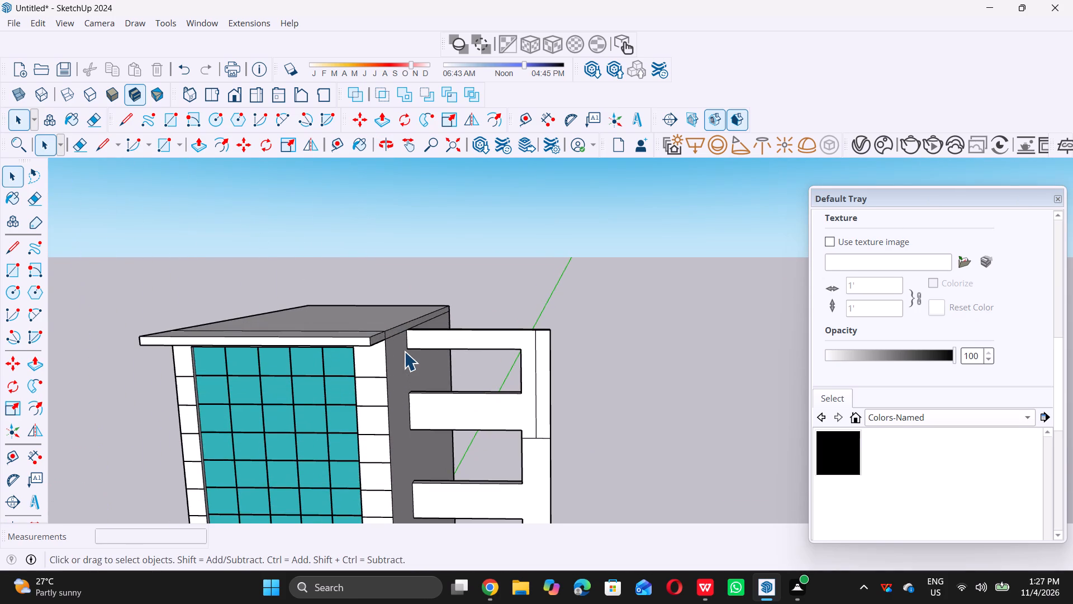
pyautogui.moveTo(457, 332); pyautogui.dragTo(454, 362, button='middle')
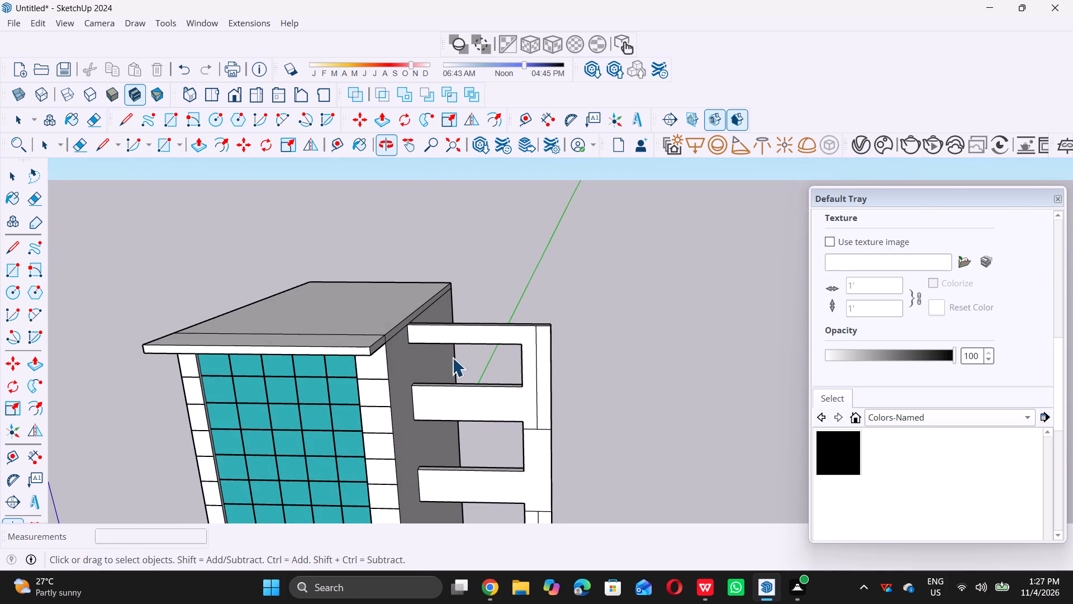
pyautogui.scroll(16, 416, 324)
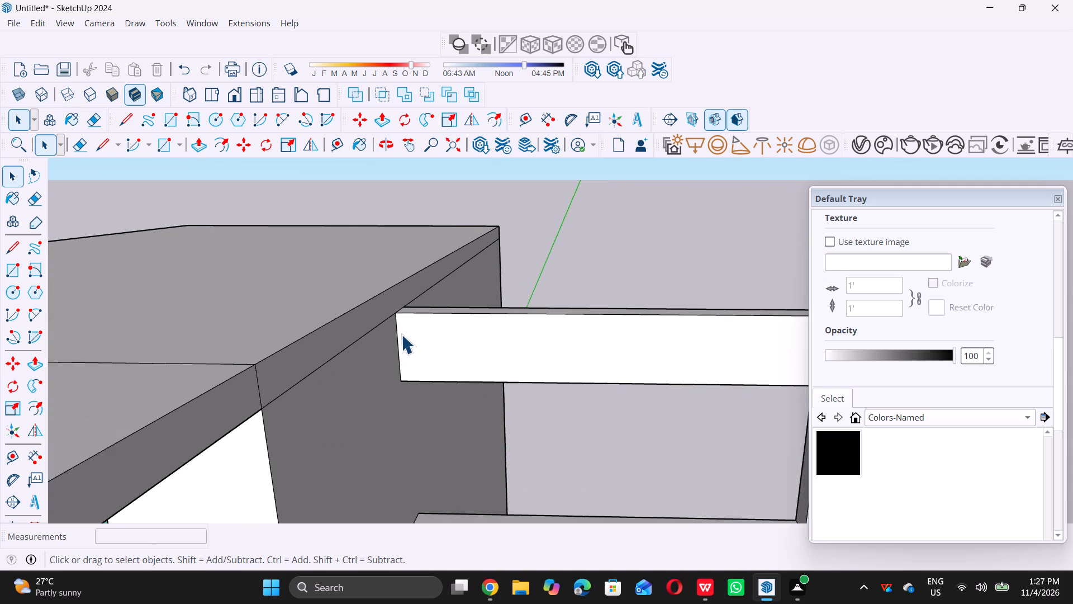
pyautogui.scroll(-18, 392, 326)
pyautogui.moveTo(391, 338); pyautogui.dragTo(390, 371, button='middle')
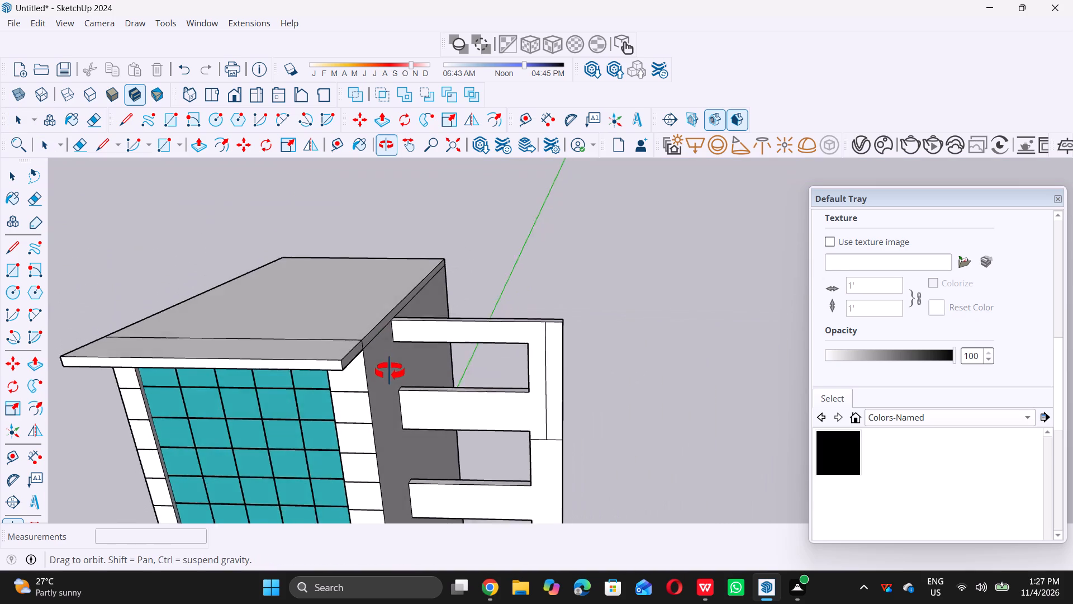
pyautogui.moveTo(390, 371); pyautogui.dragTo(365, 426, button='middle')
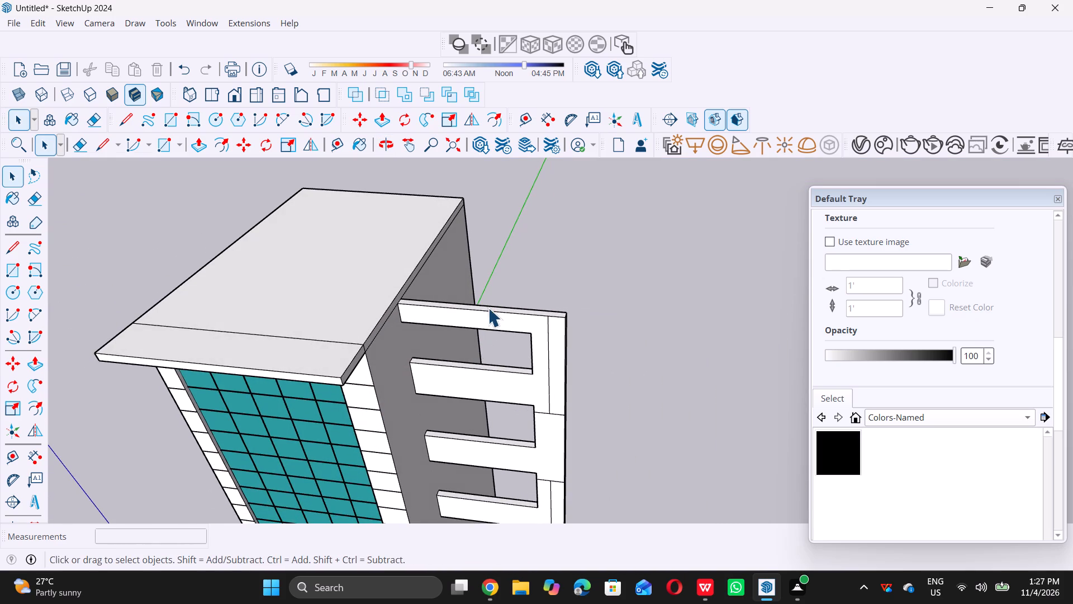
# Push/Pull the top face of the uppermost beam and post upward 9", aligned to the roof slab's upper edge.
pyautogui.scroll(12, 488, 308)
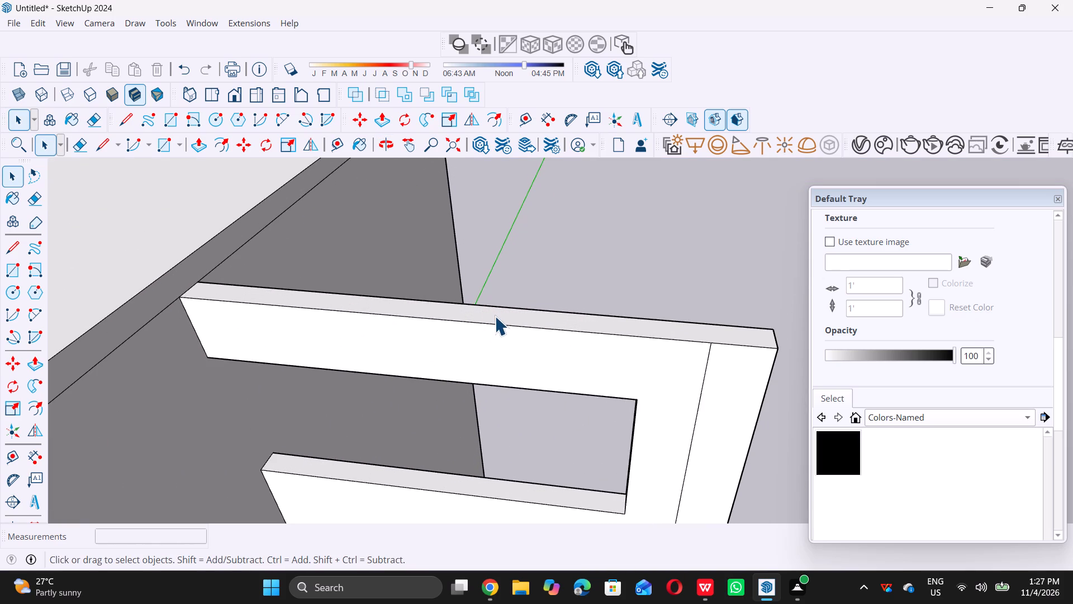
pyautogui.doubleClick(495, 316)
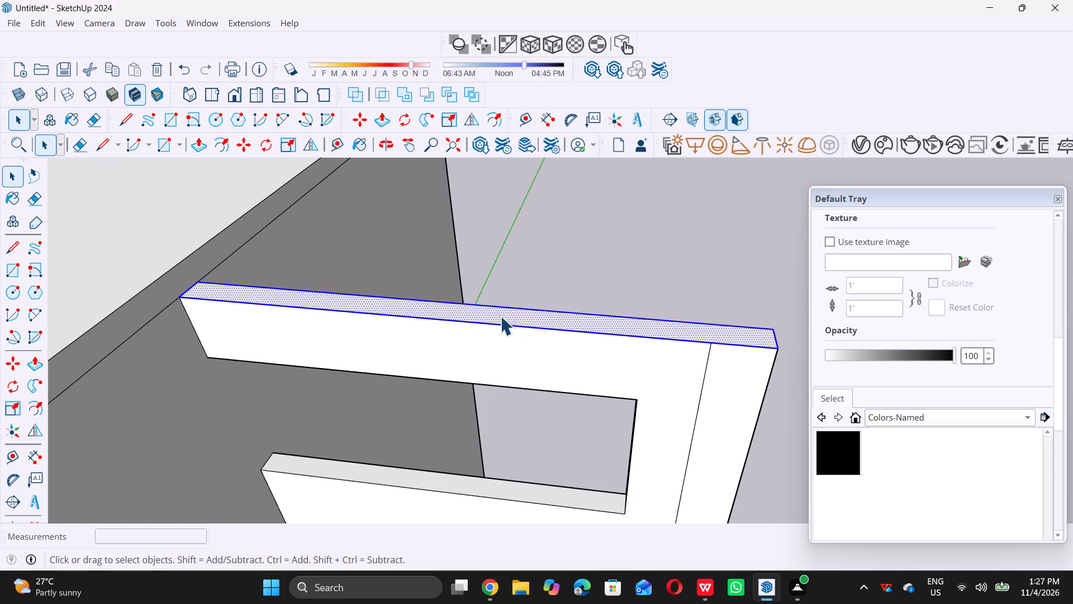
pyautogui.press('p')
pyautogui.middleClick(222, 284)
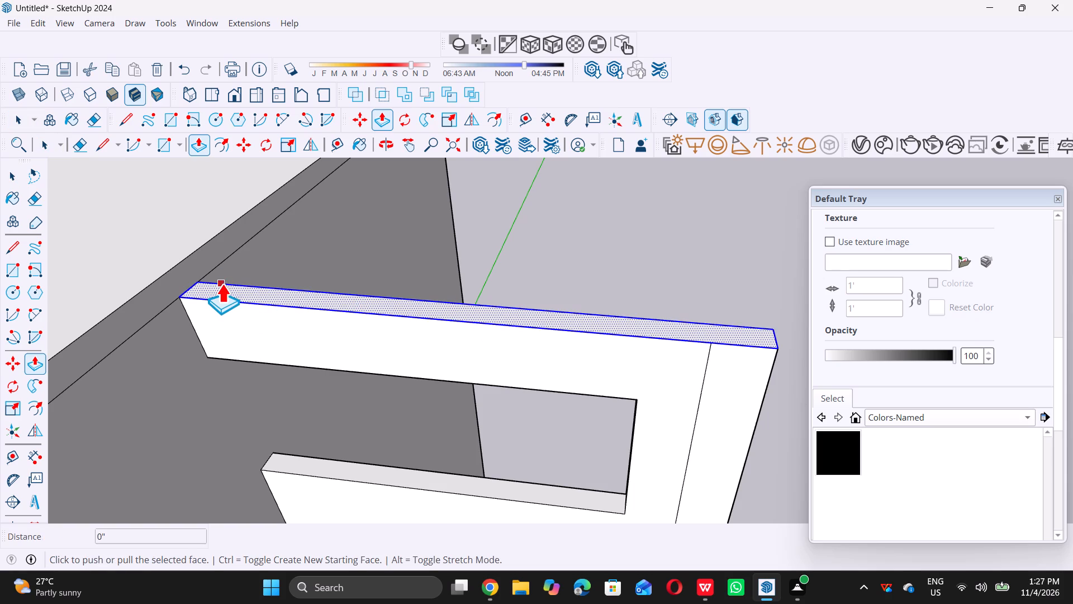
pyautogui.click(222, 284)
pyautogui.click(239, 290)
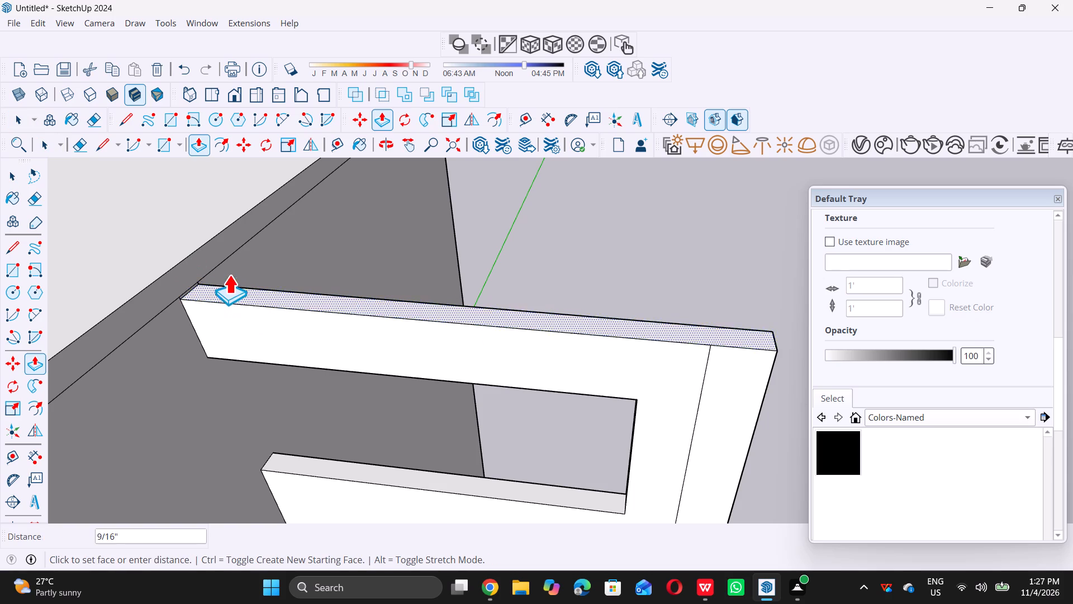
pyautogui.click(138, 291)
pyautogui.press('space')
pyautogui.click(508, 222)
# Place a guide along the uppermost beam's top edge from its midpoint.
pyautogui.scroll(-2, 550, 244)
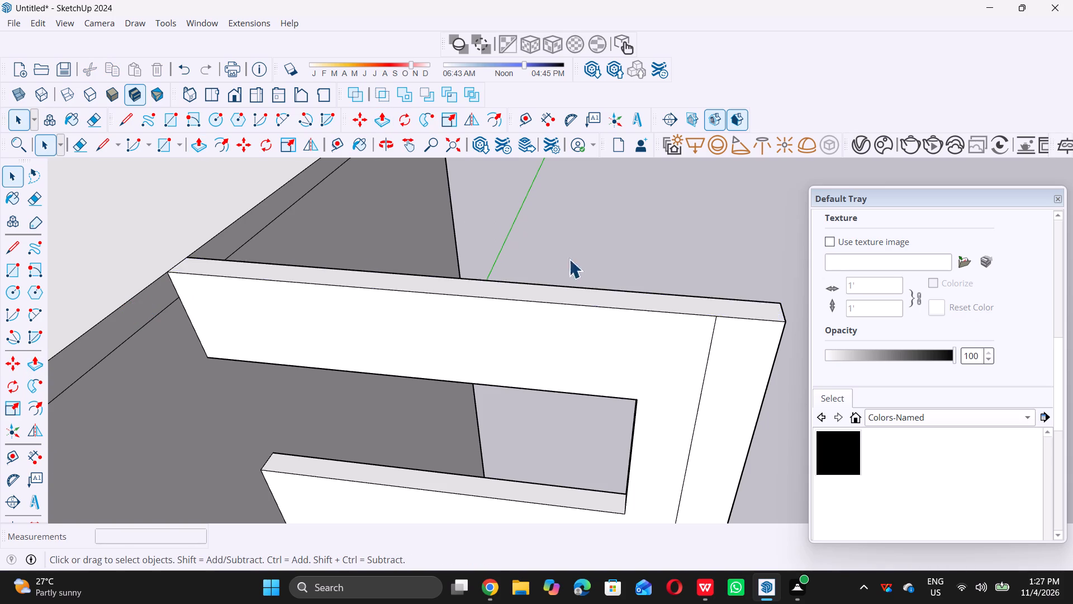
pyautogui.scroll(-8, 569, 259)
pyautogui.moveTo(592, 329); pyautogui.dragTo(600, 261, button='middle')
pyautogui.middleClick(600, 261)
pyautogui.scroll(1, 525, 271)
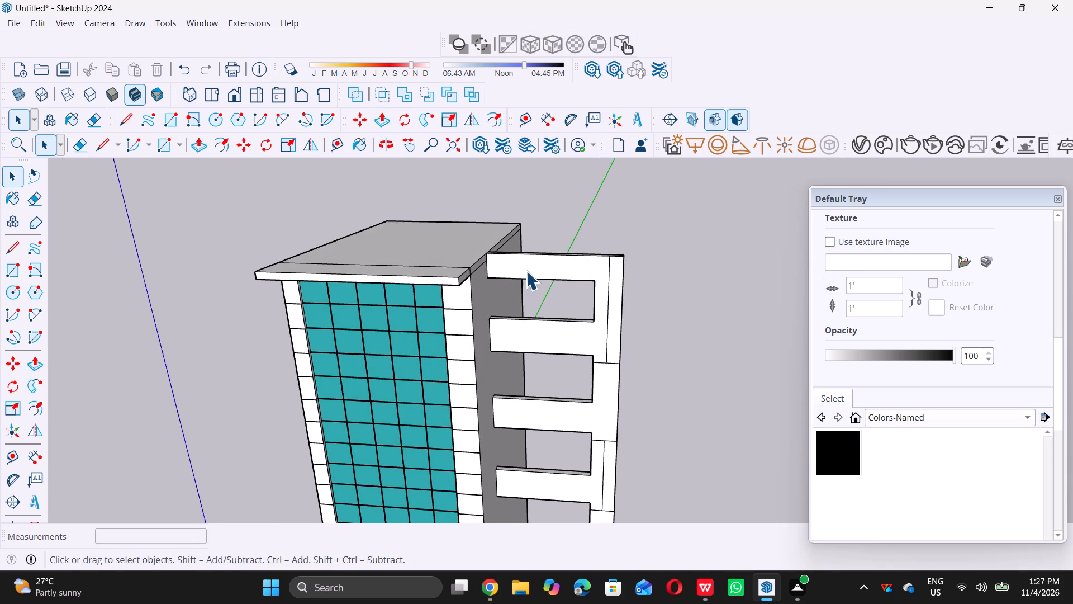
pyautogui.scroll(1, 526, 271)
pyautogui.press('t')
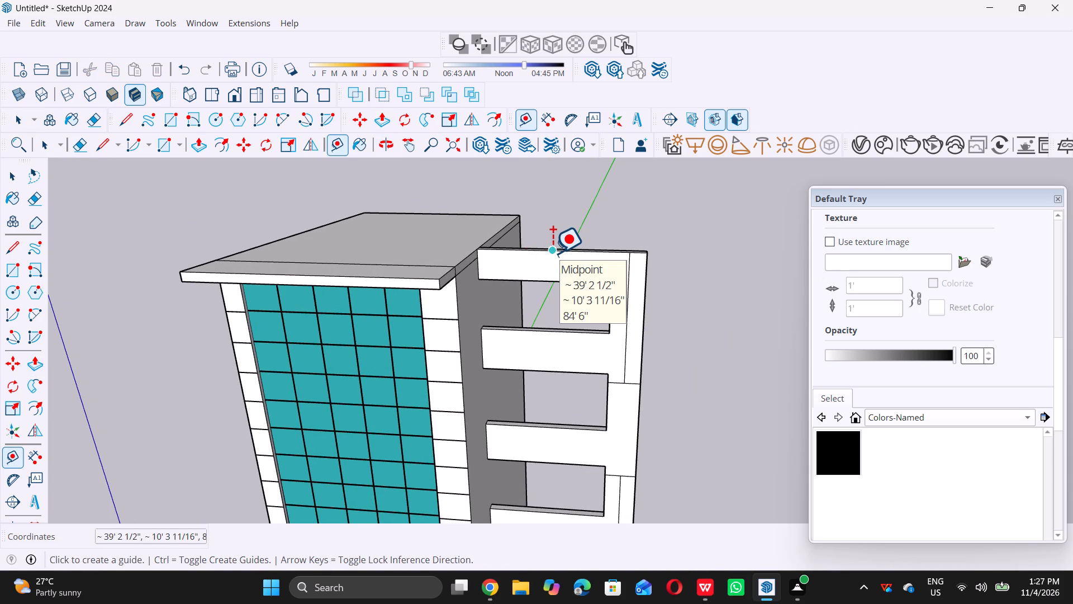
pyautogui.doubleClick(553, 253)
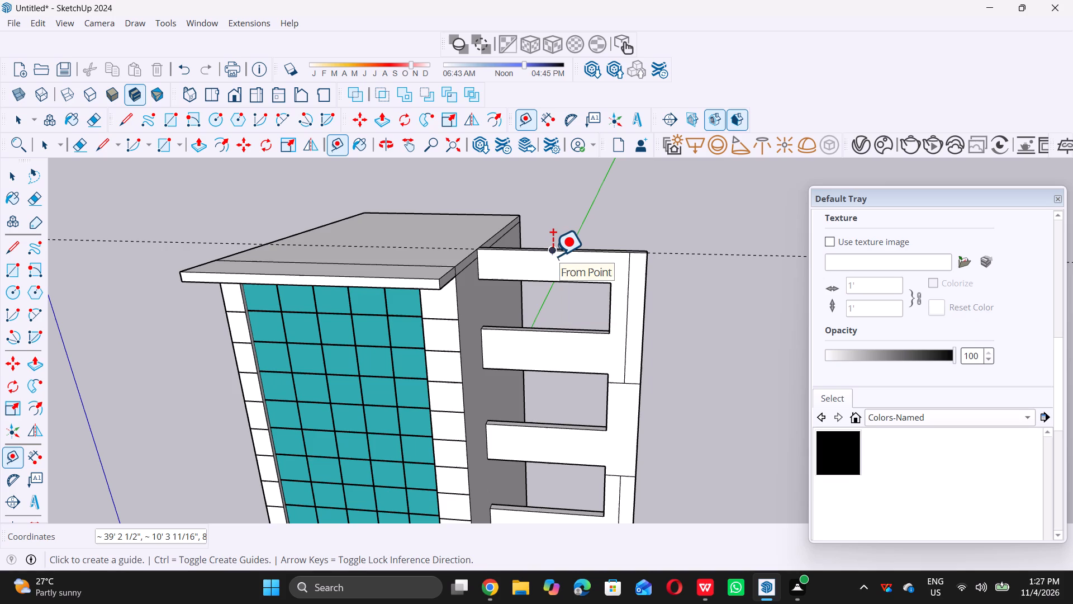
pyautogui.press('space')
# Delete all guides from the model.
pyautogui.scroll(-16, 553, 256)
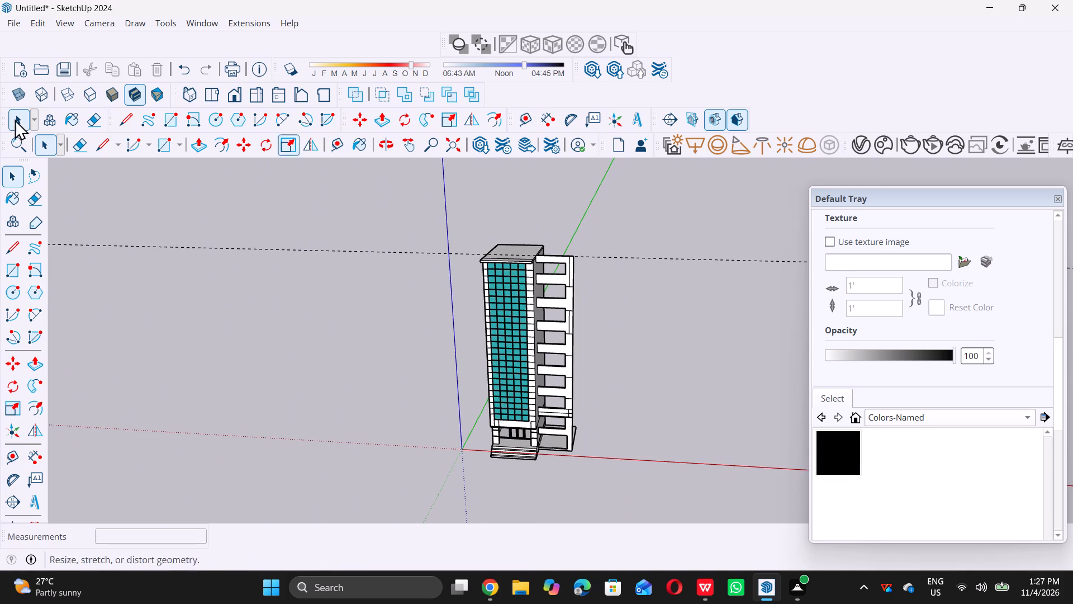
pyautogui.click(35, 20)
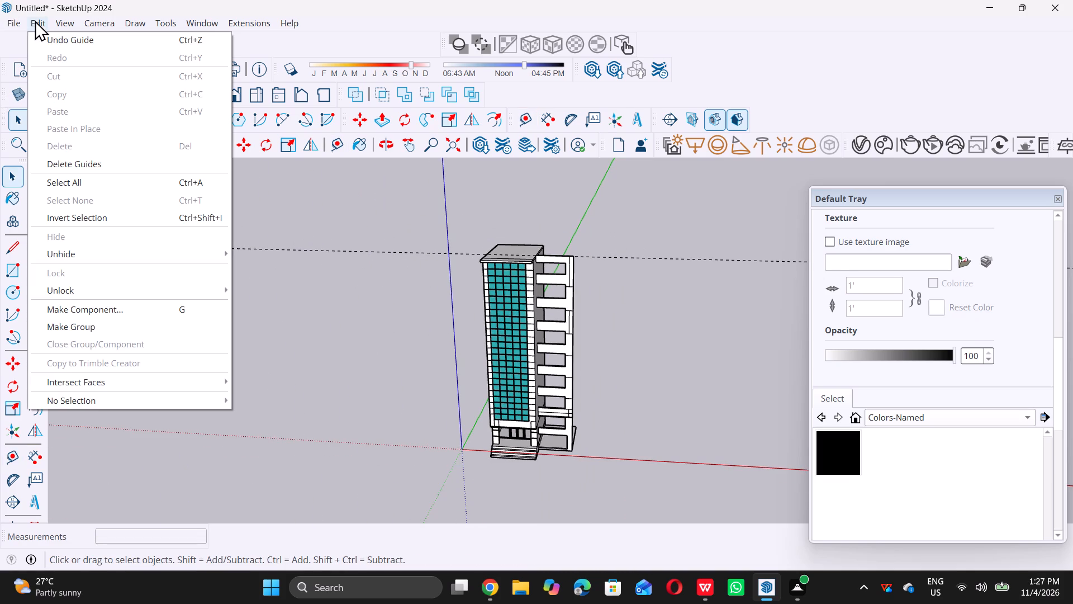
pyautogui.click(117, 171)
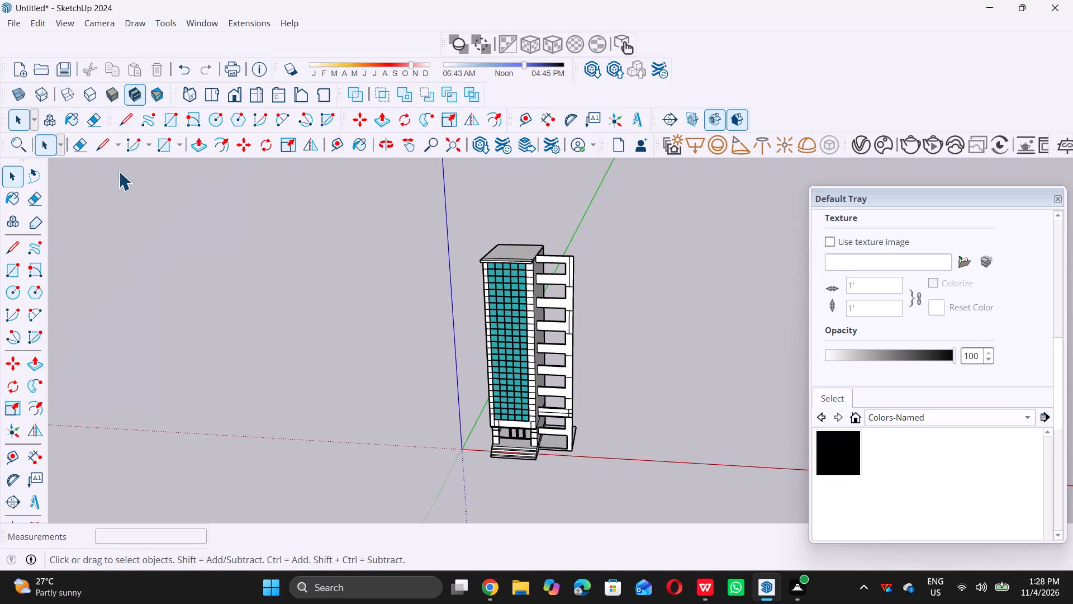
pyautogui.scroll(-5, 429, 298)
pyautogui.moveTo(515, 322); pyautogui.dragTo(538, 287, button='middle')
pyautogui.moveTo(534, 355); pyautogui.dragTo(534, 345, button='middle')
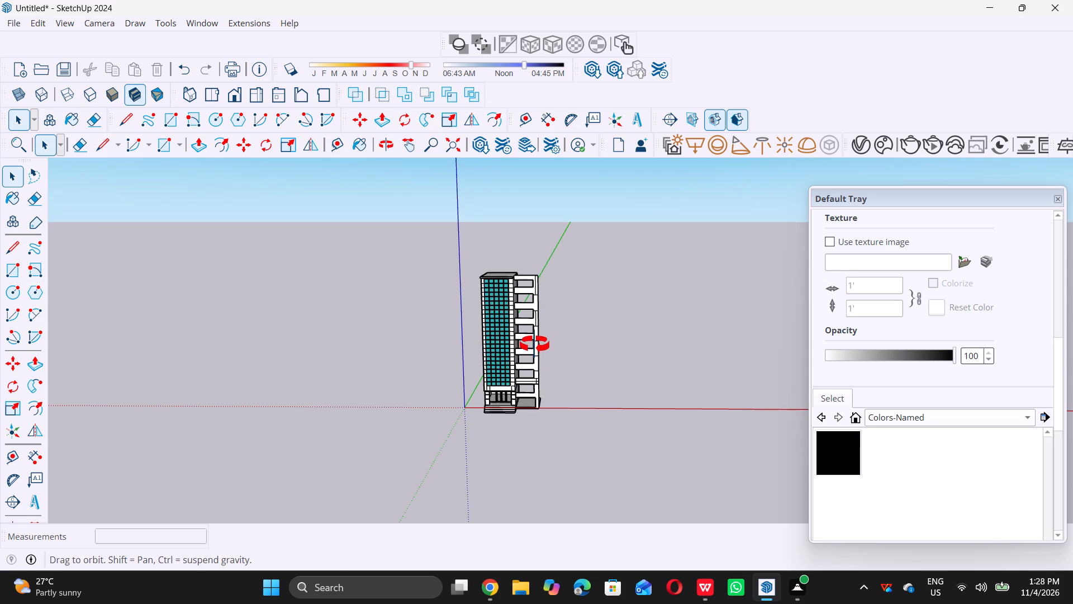
# Draw a line about 3' long across the post's front face, slightly below the uppermost beam's underside.
pyautogui.moveTo(534, 345); pyautogui.dragTo(535, 344, button='middle')
pyautogui.scroll(6, 535, 344)
pyautogui.scroll(7, 525, 226)
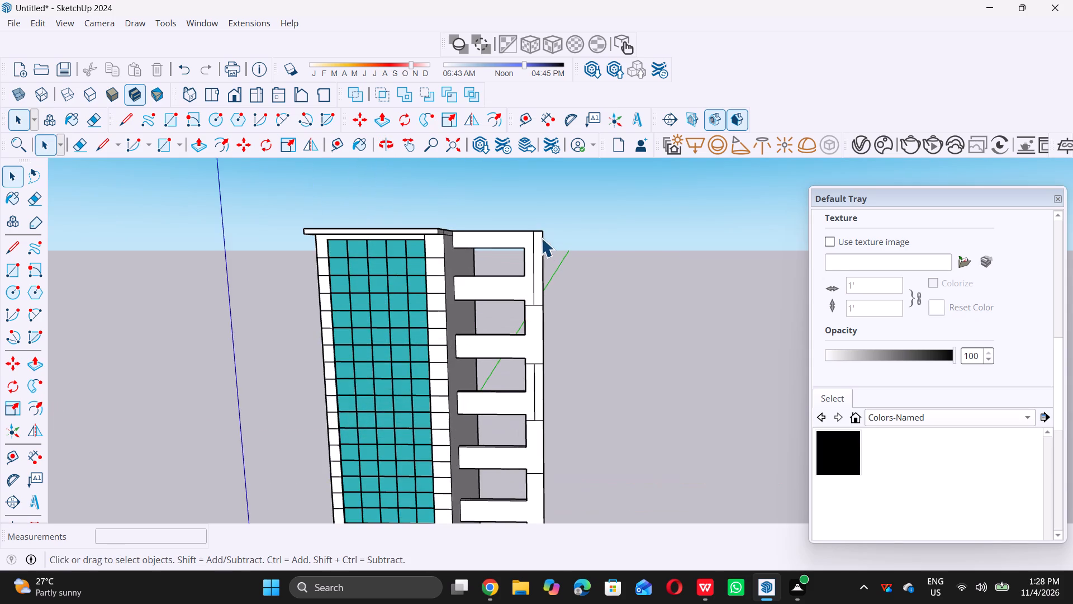
pyautogui.scroll(5, 540, 253)
pyautogui.press('l')
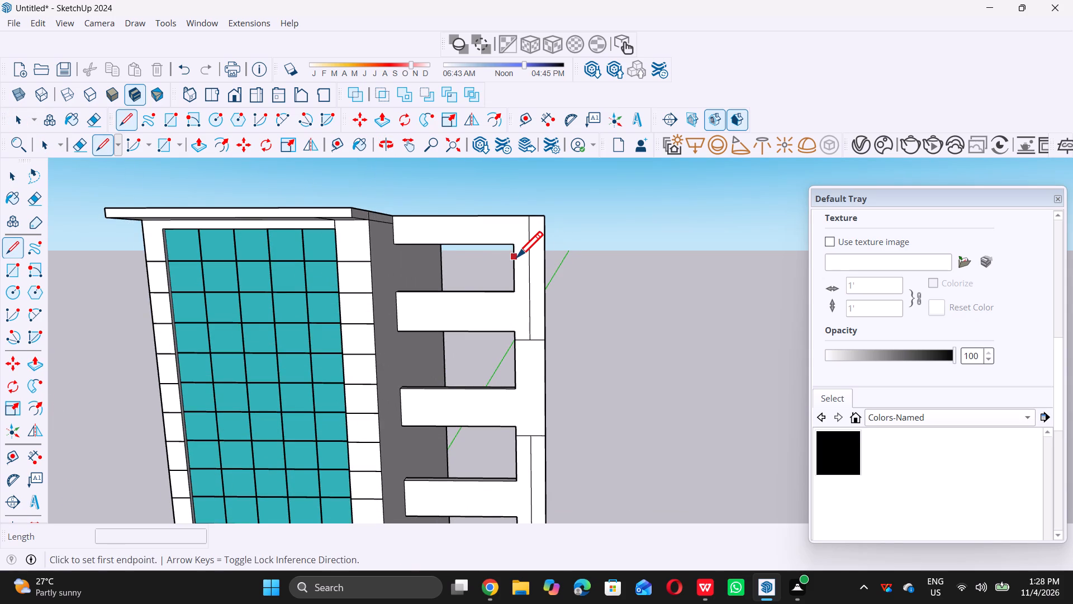
pyautogui.tripleClick(517, 257)
pyautogui.click(517, 256)
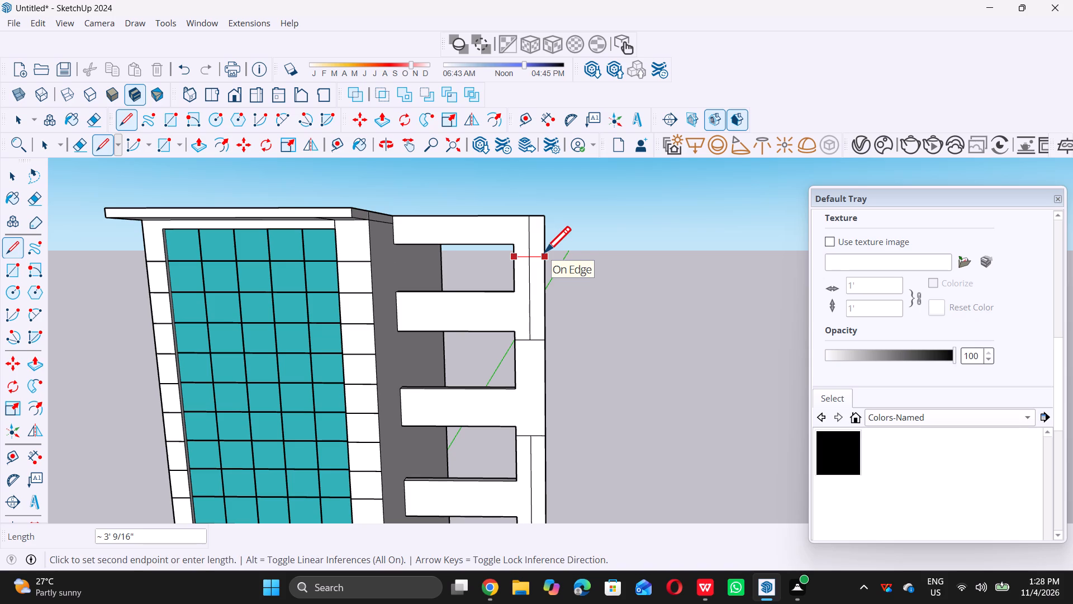
pyautogui.click(545, 252)
pyautogui.press('space')
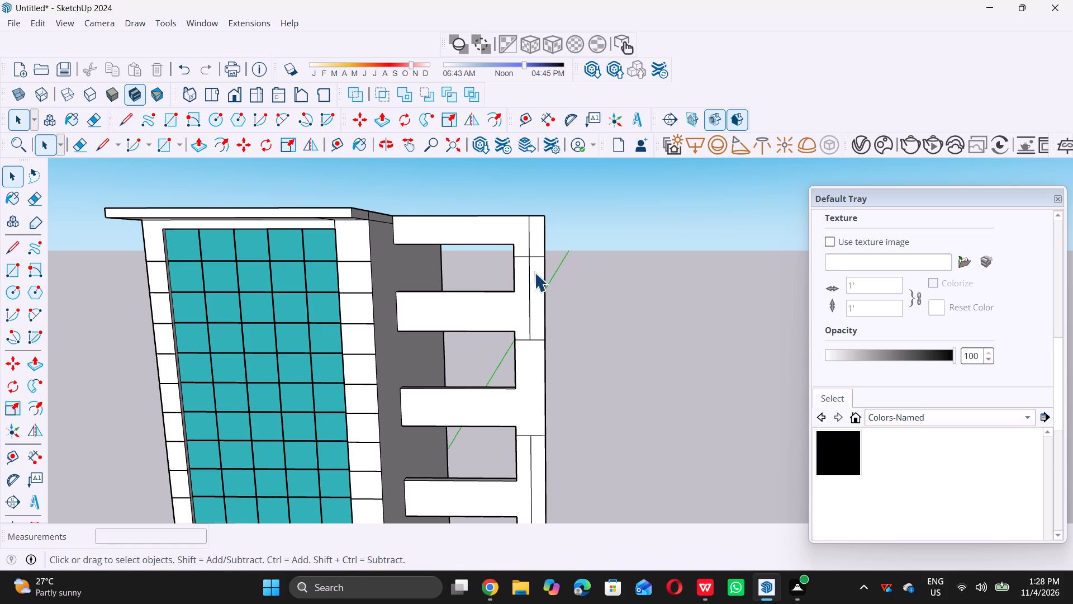
# Erase the vertical edge on the post's front face beside the second beam from the top, below the new cross line.
pyautogui.press('e')
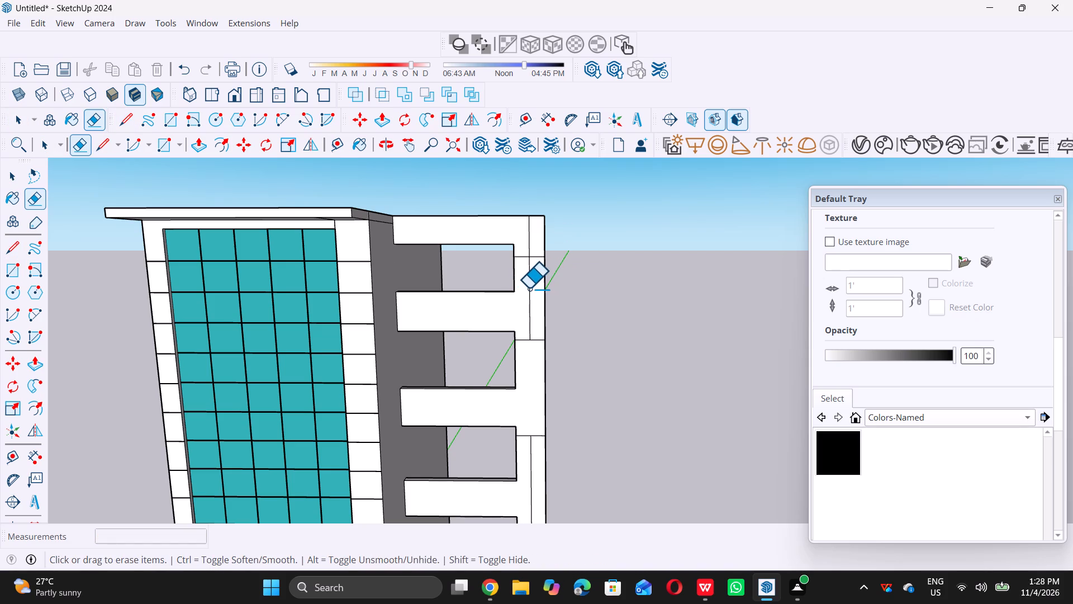
pyautogui.tripleClick(528, 287)
pyautogui.tripleClick(528, 287)
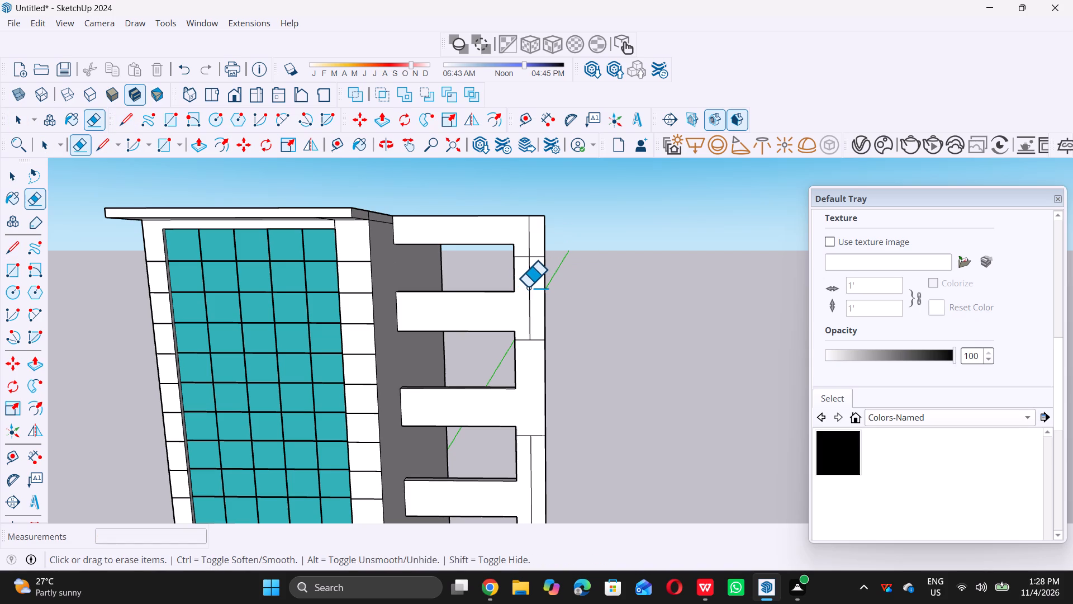
pyautogui.doubleClick(528, 287)
pyautogui.tripleClick(528, 287)
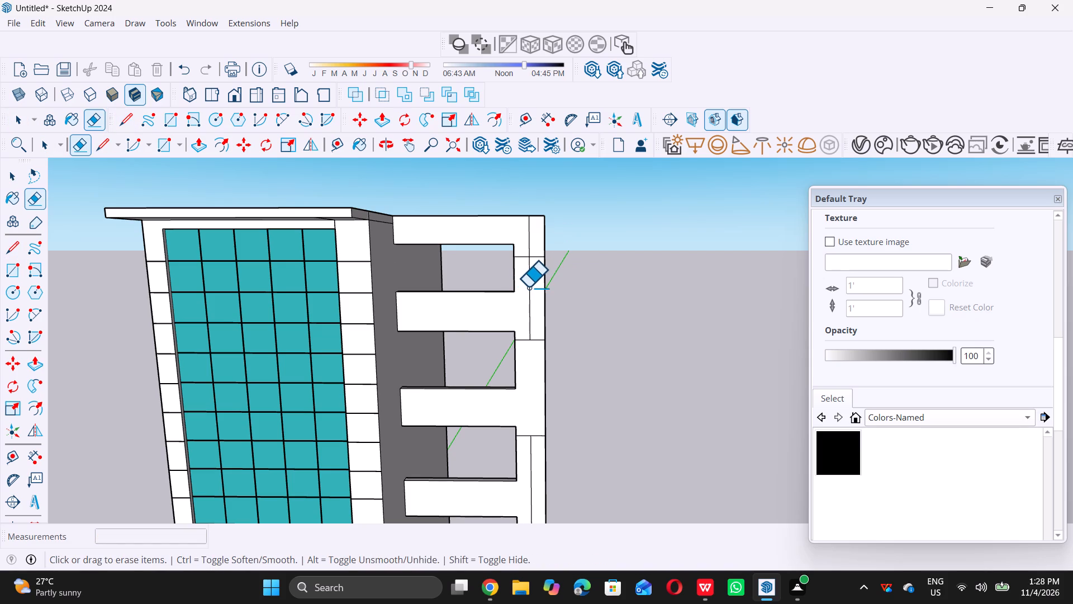
pyautogui.scroll(6, 528, 287)
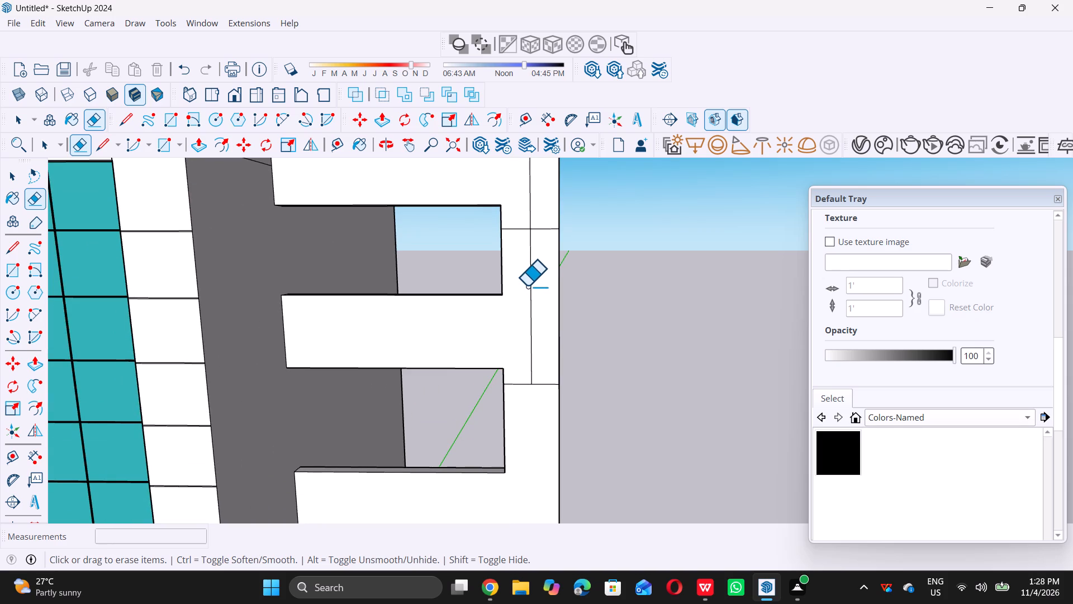
pyautogui.doubleClick(530, 287)
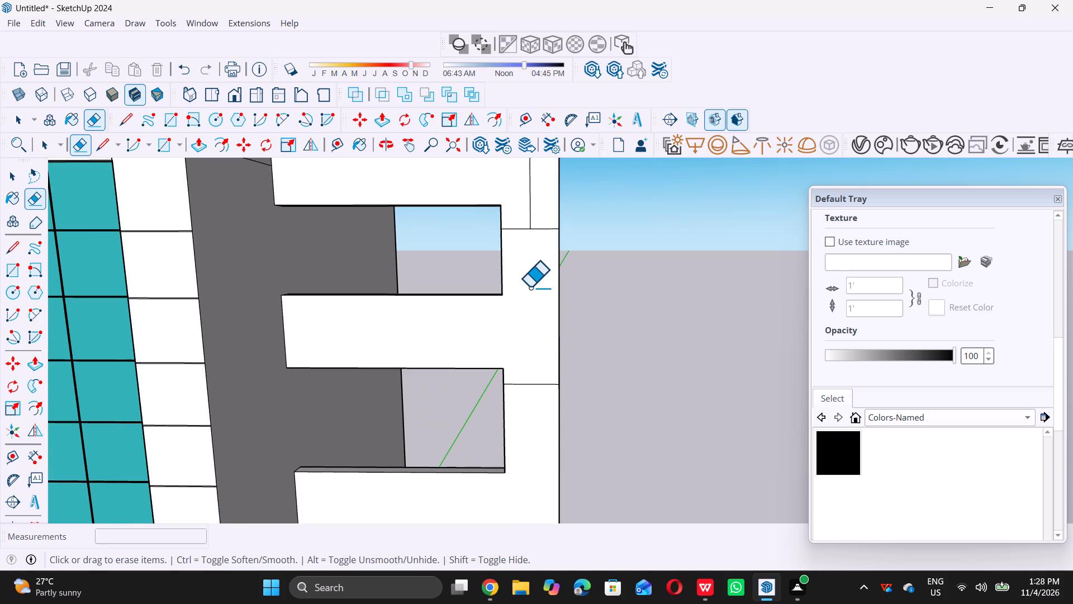
pyautogui.press('space')
# Erase the leftover vertical edge on the post's front face beside the fourth beam from the top.
pyautogui.scroll(-18, 530, 287)
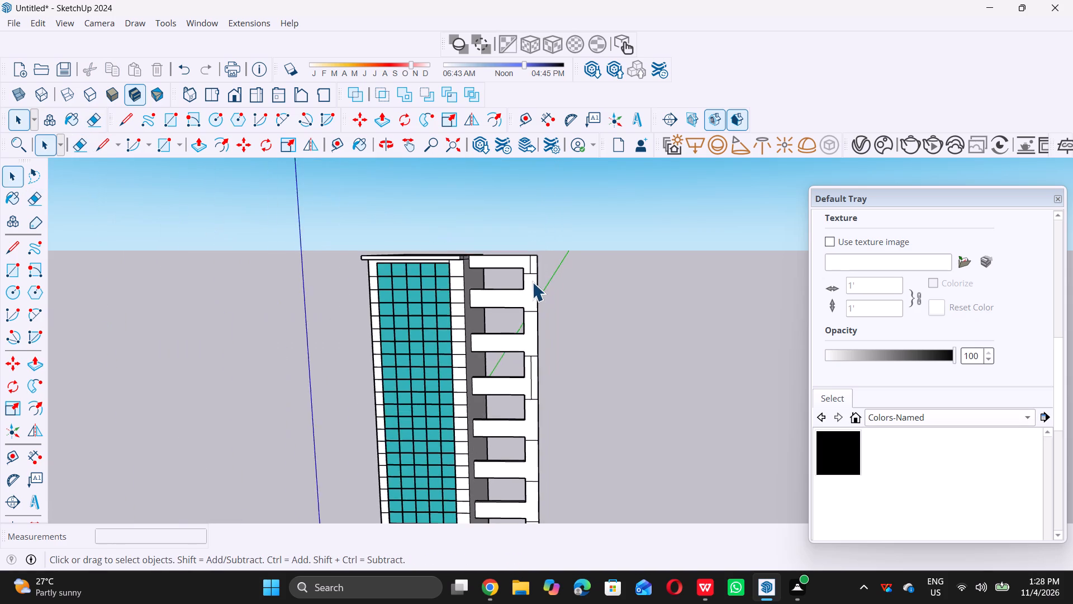
pyautogui.scroll(-7, 532, 282)
pyautogui.scroll(13, 526, 324)
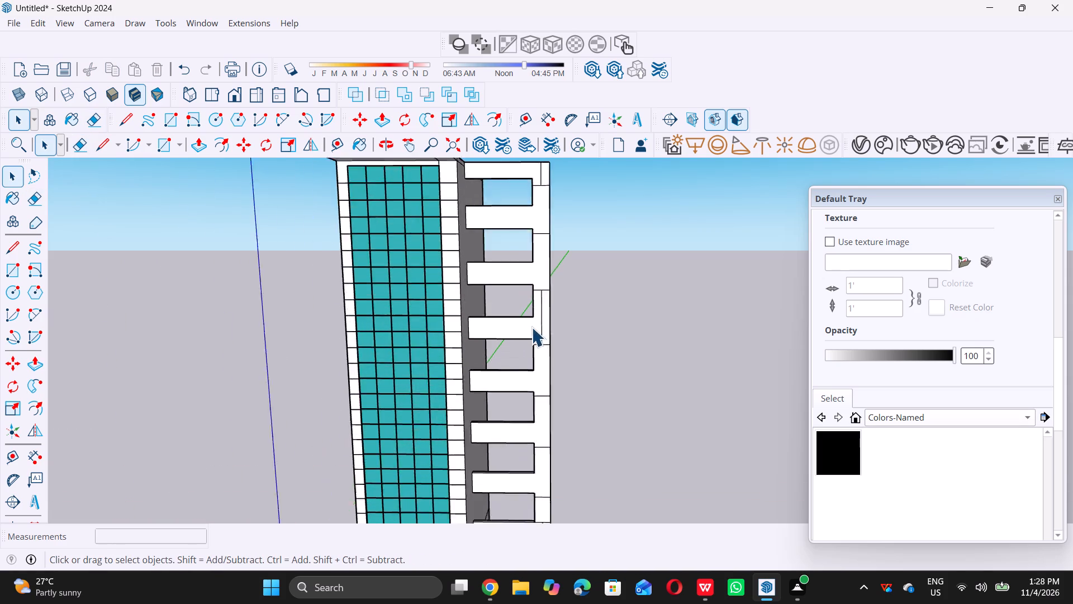
pyautogui.scroll(6, 542, 335)
pyautogui.press('e')
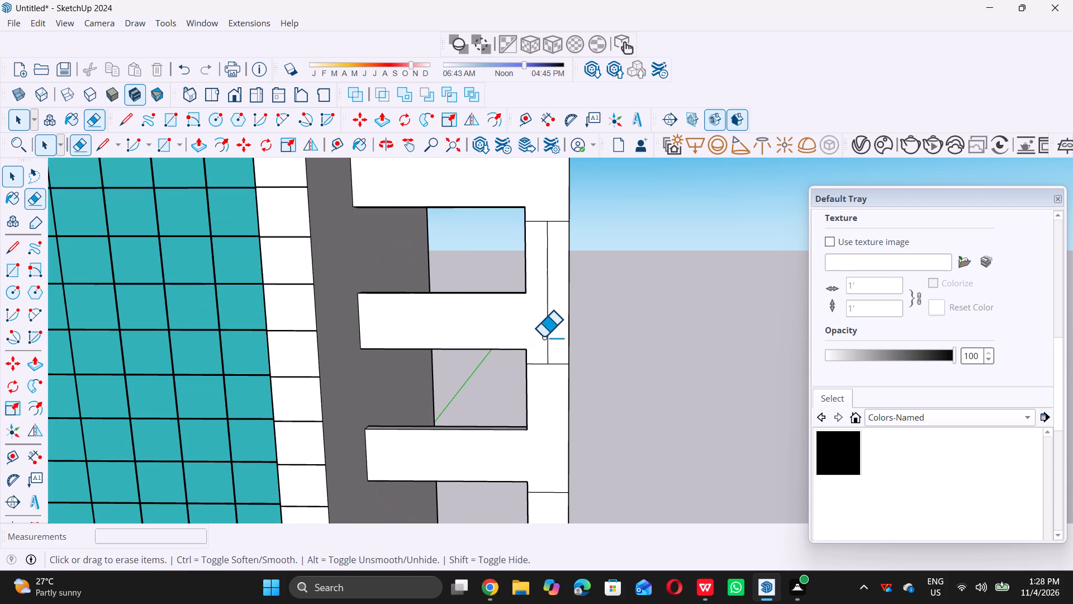
pyautogui.click(547, 324)
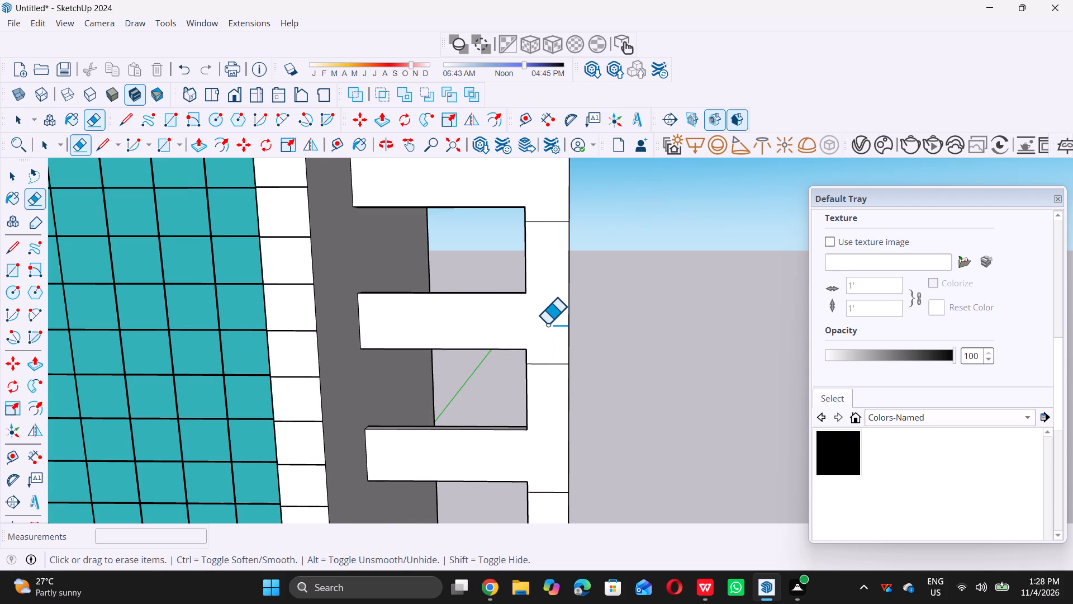
pyautogui.press('space')
# Examine the full height of the post-and-beam frame, from entrance level to roof, for remaining stray edges.
pyautogui.scroll(-10, 547, 324)
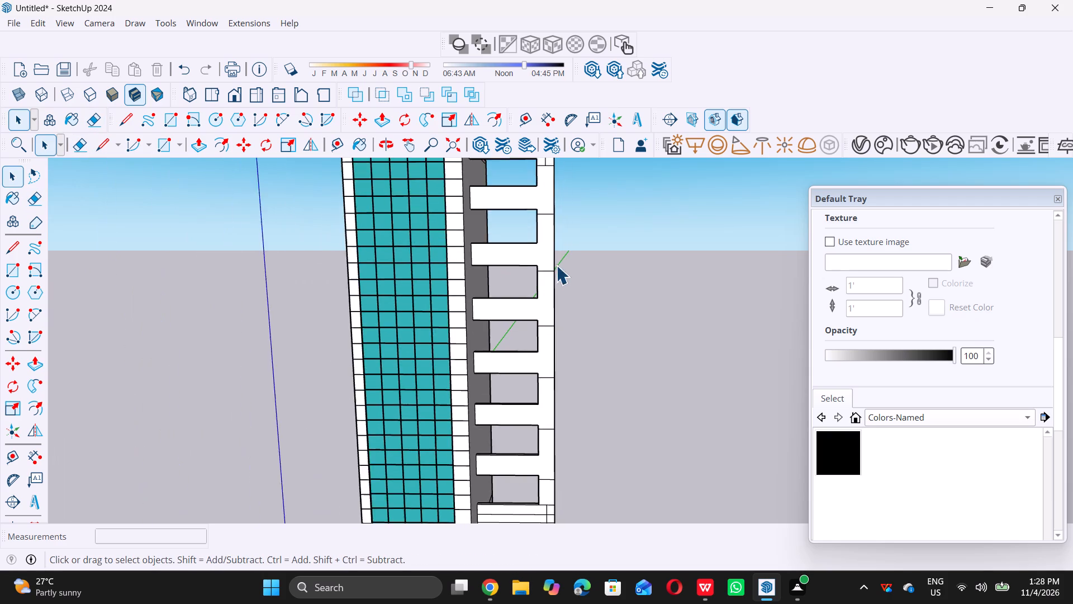
pyautogui.scroll(-4, 556, 265)
pyautogui.scroll(-5, 556, 335)
pyautogui.scroll(4, 531, 451)
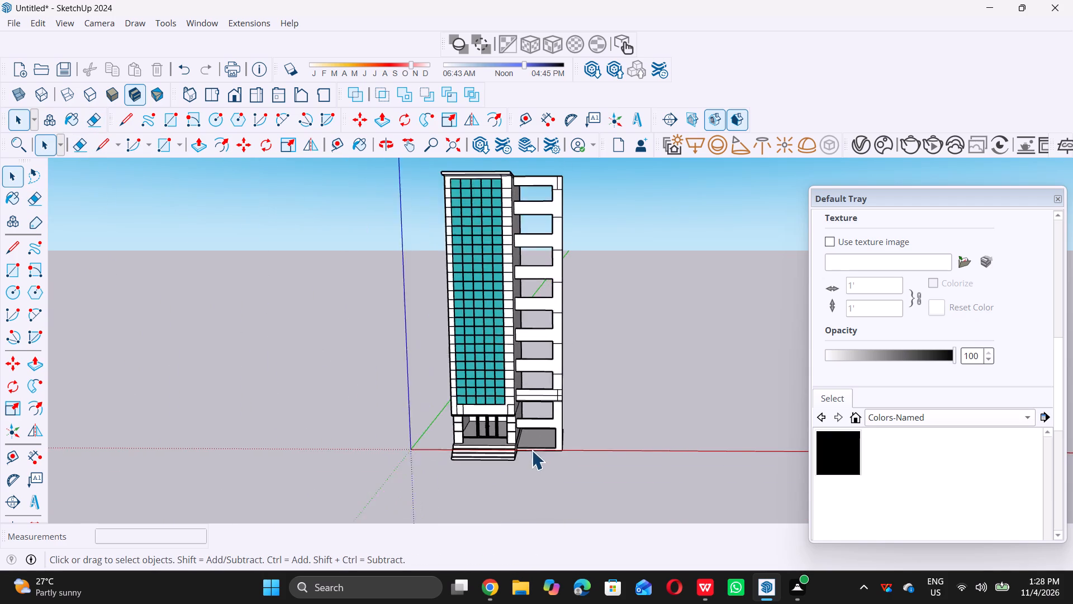
pyautogui.scroll(3, 531, 450)
pyautogui.scroll(7, 581, 355)
pyautogui.scroll(-5, 571, 366)
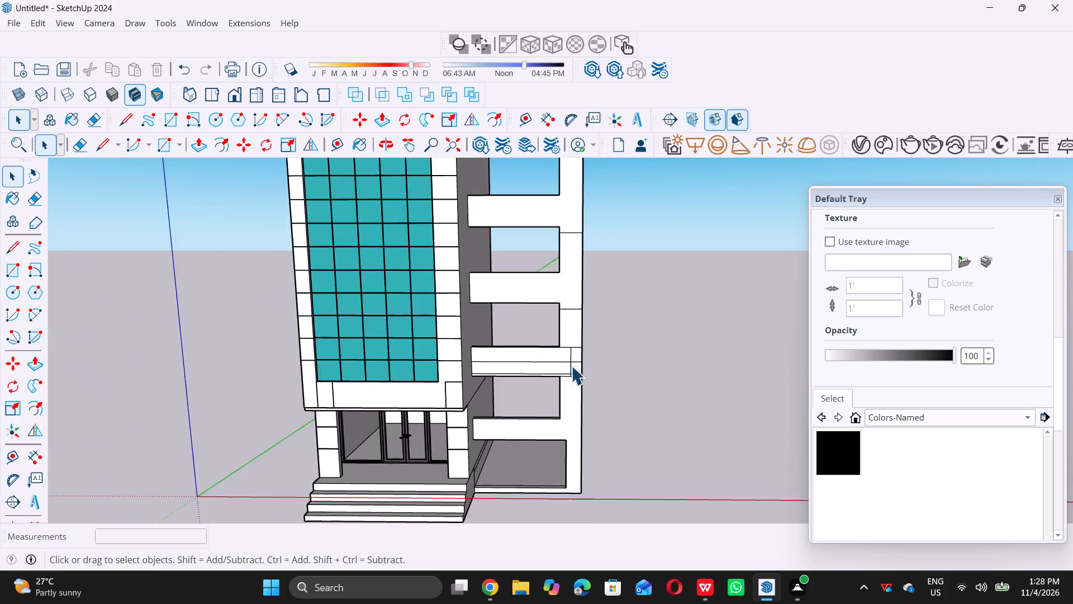
pyautogui.scroll(-11, 571, 366)
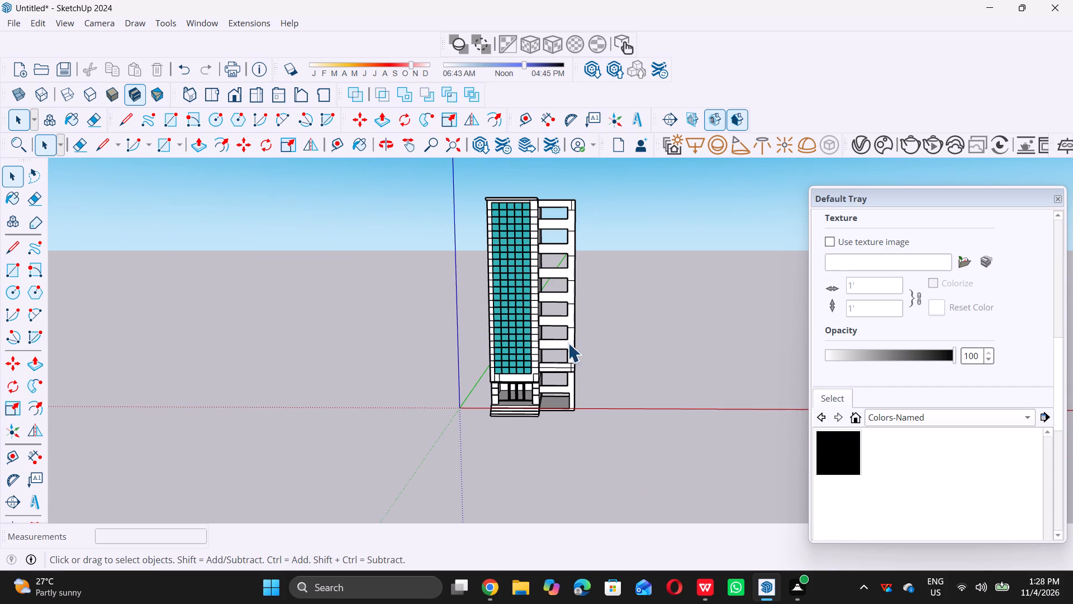
pyautogui.scroll(6, 575, 333)
pyautogui.scroll(-10, 576, 346)
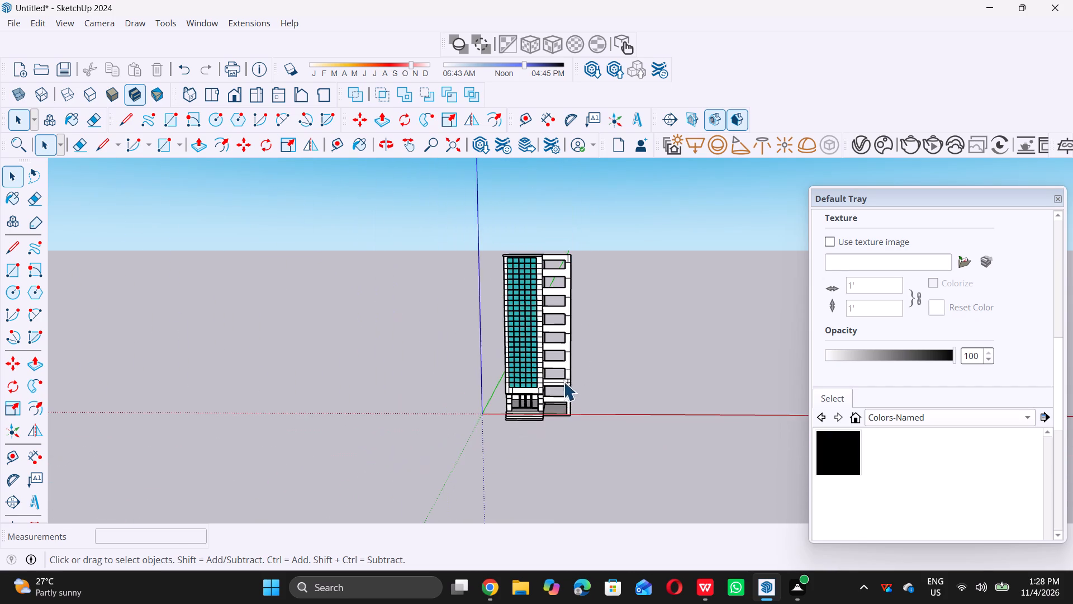
pyautogui.scroll(4, 566, 359)
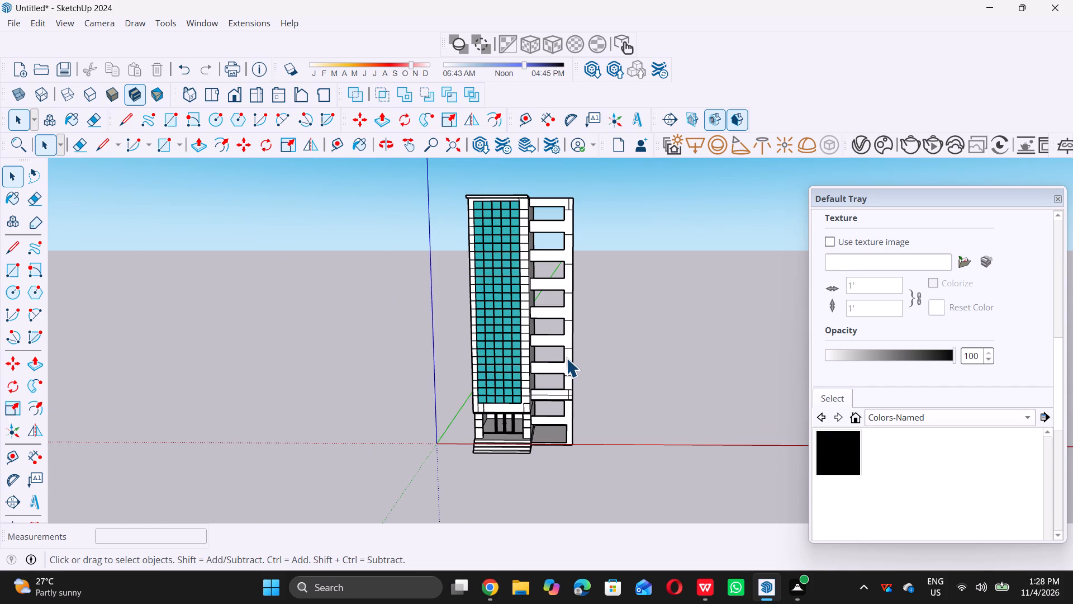
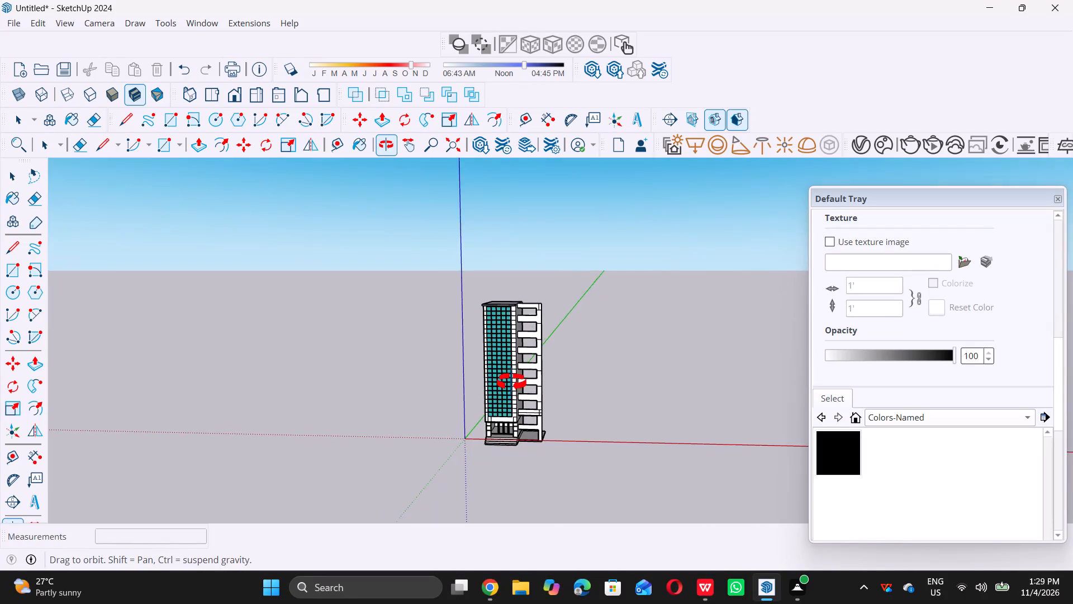
# Draw a 15' horizontal line along the middle of the beam directly above the already divided beam, across to the post's outer edge.
pyautogui.moveTo(577, 383); pyautogui.dragTo(537, 388, button='middle')
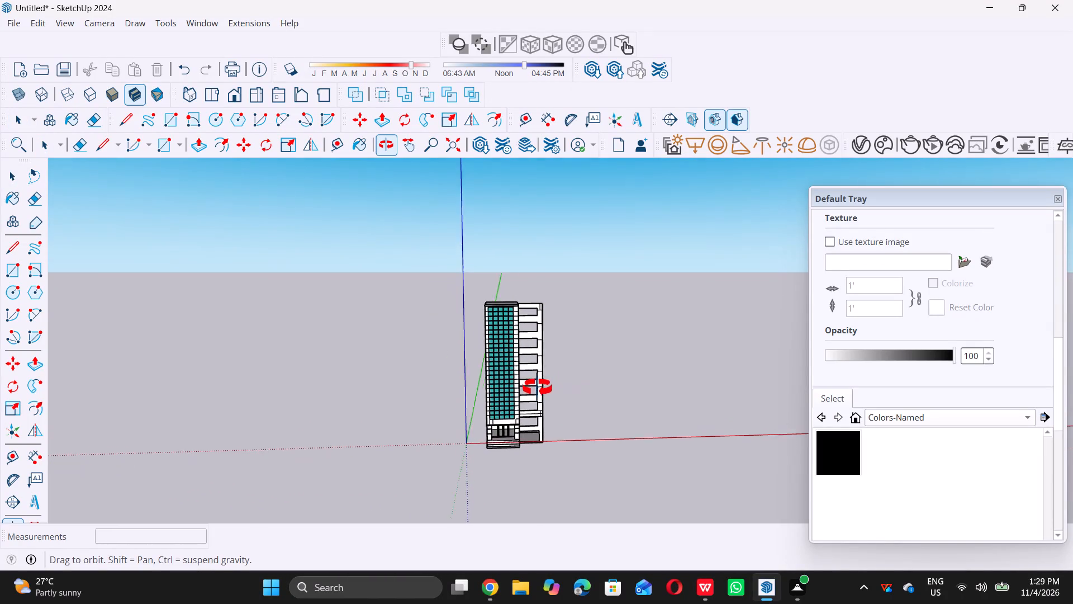
pyautogui.moveTo(537, 388); pyautogui.dragTo(535, 388, button='middle')
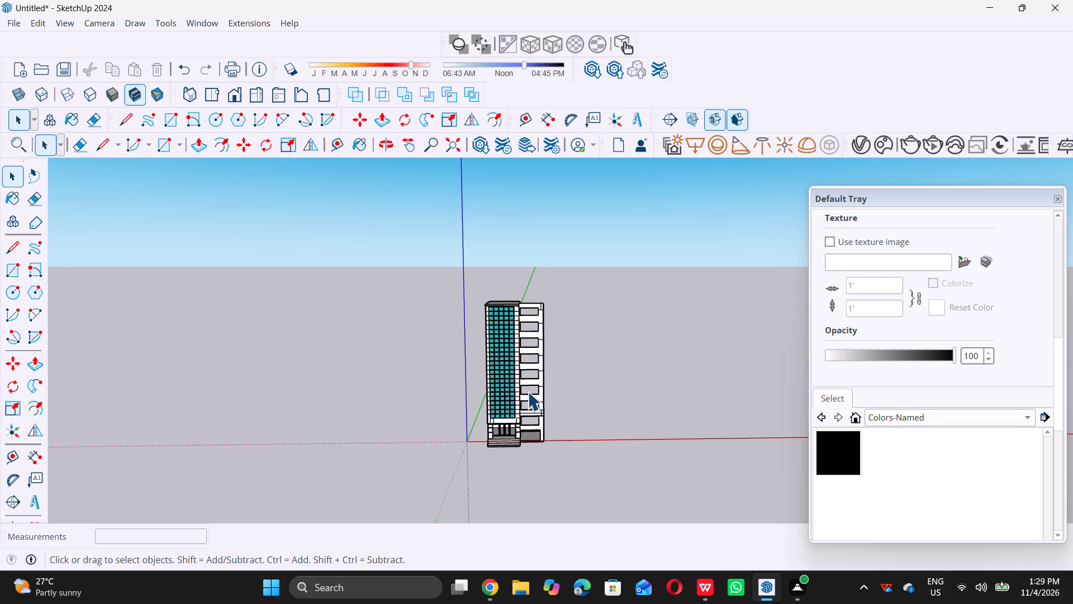
pyautogui.scroll(14, 530, 391)
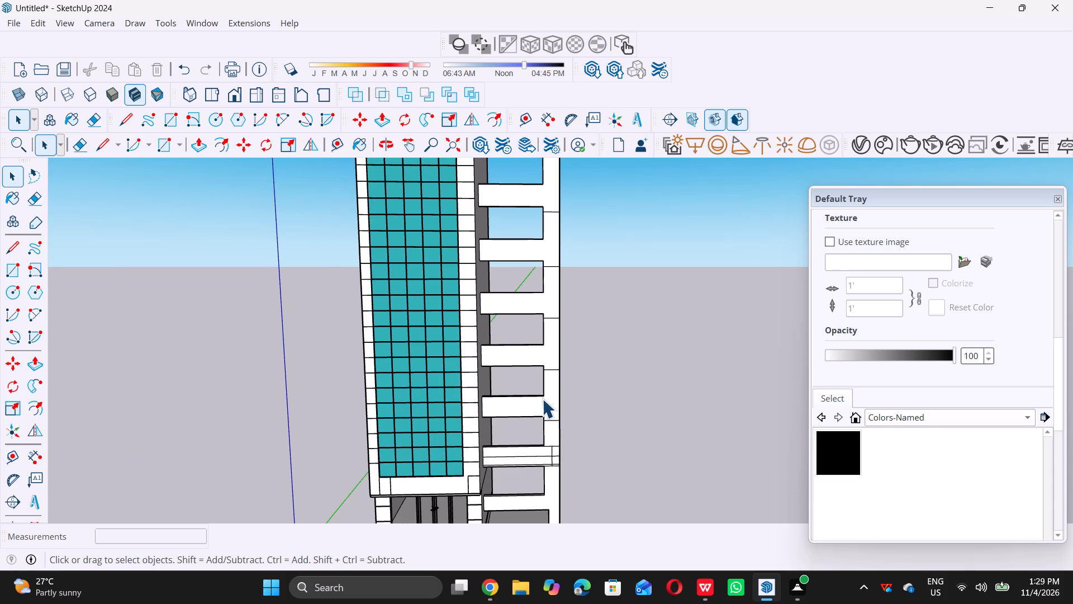
pyautogui.middleClick(542, 399)
pyautogui.middleClick(542, 395)
pyautogui.scroll(3, 509, 406)
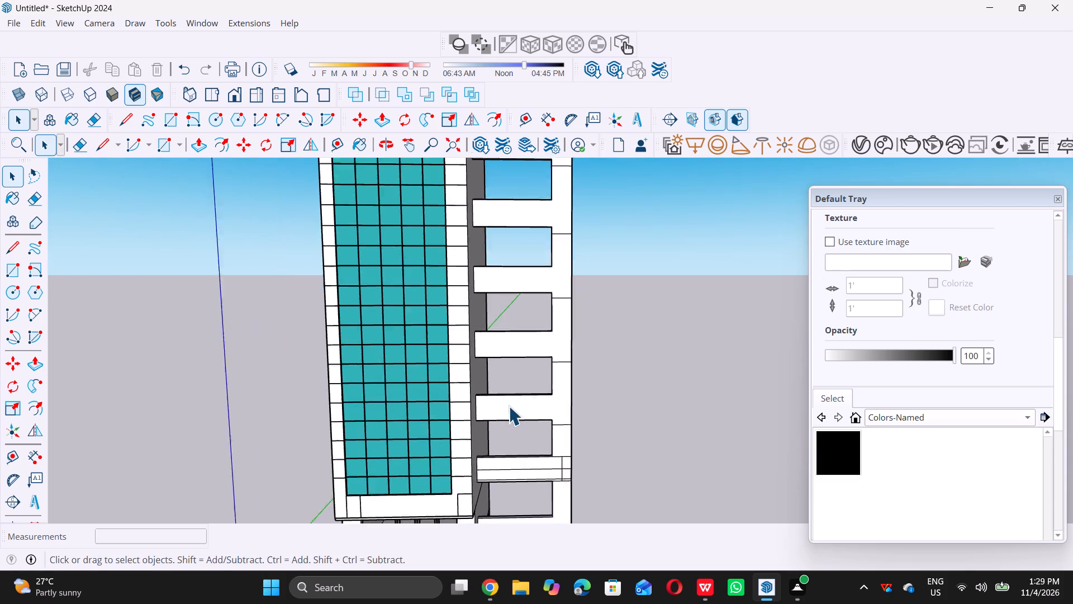
pyautogui.scroll(7, 509, 406)
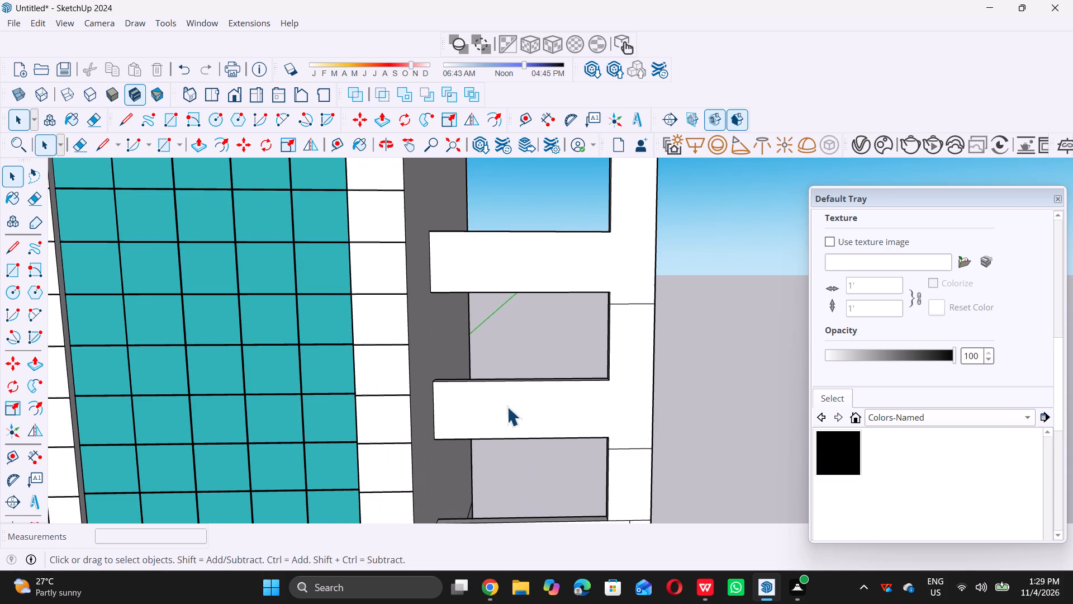
pyautogui.press('l')
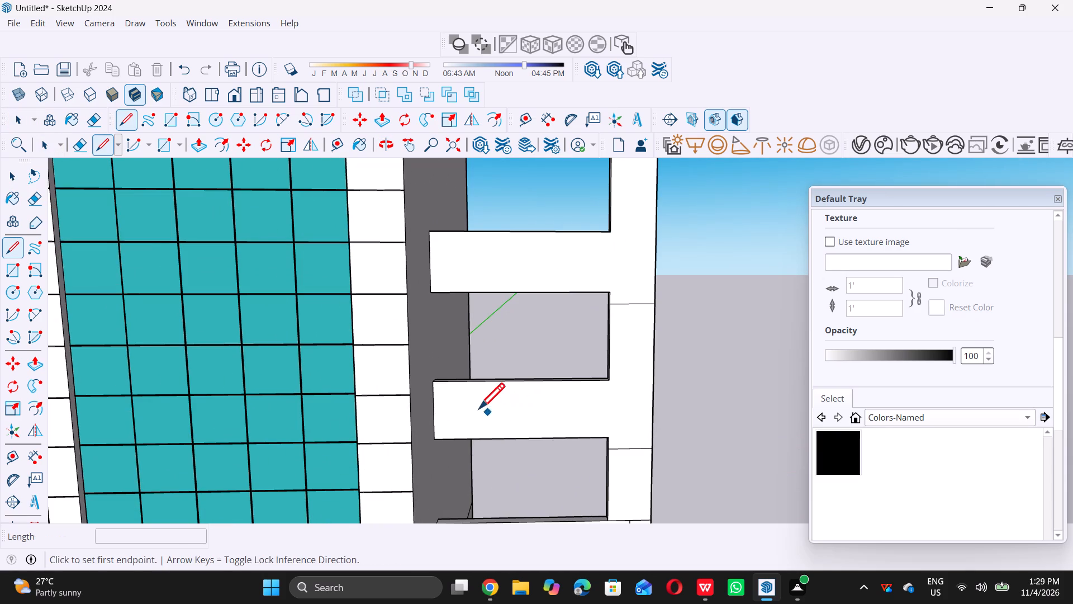
pyautogui.doubleClick(436, 413)
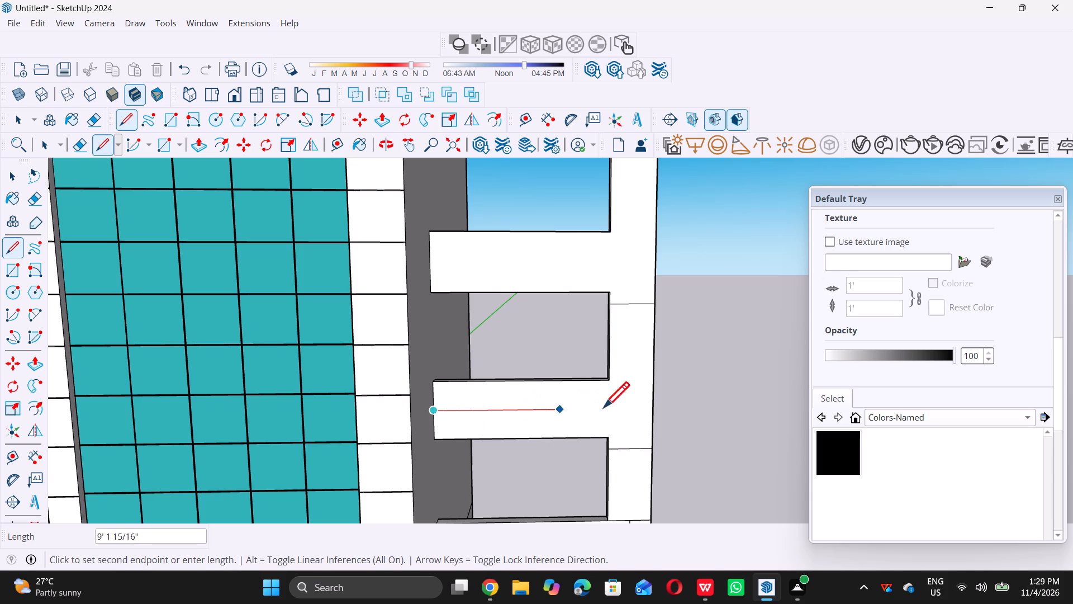
pyautogui.doubleClick(652, 405)
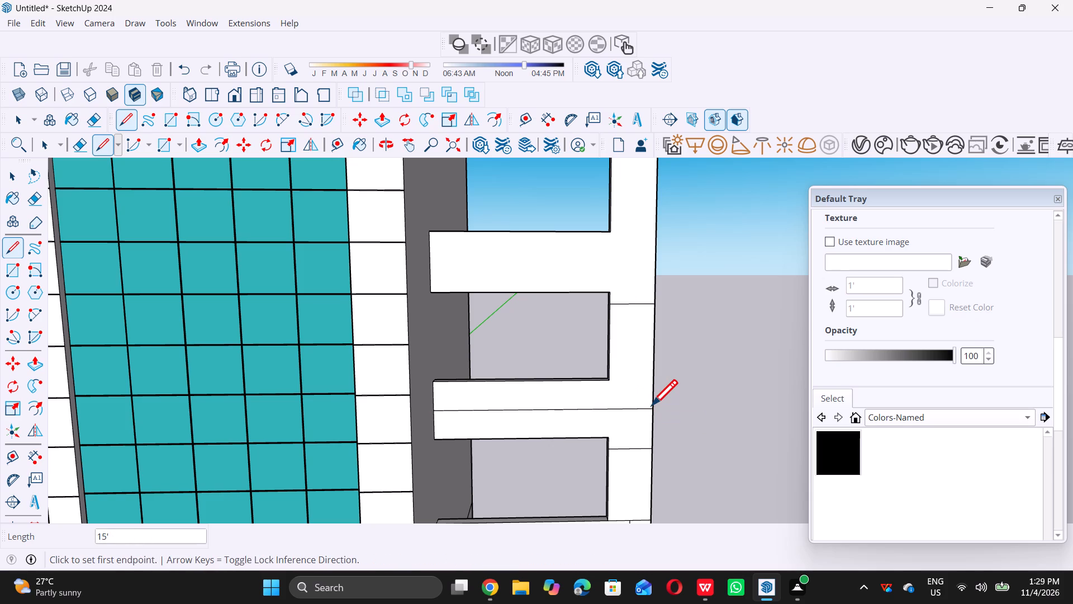
pyautogui.press('space')
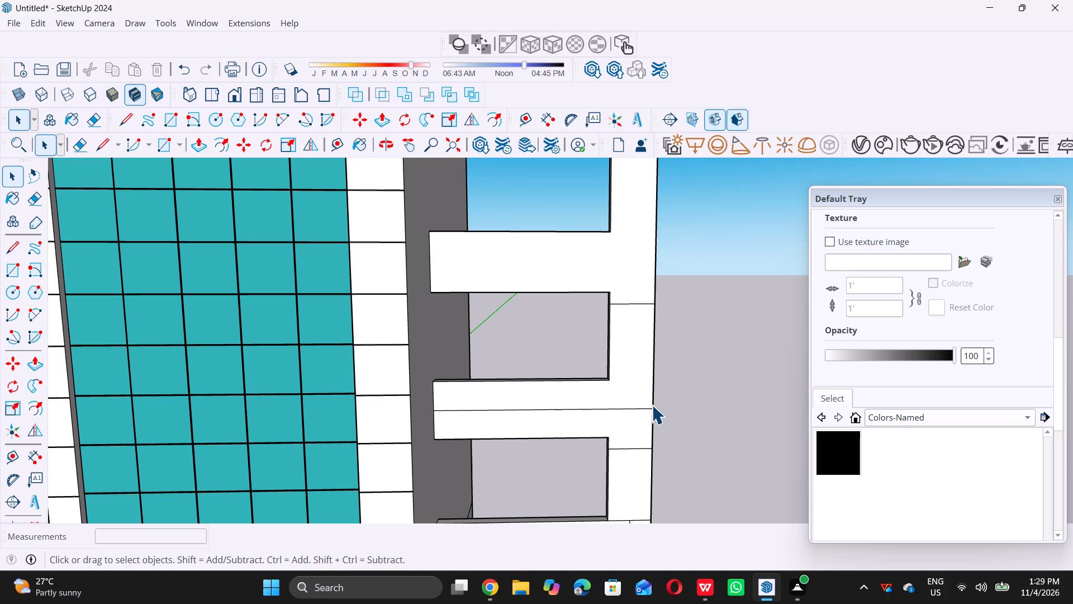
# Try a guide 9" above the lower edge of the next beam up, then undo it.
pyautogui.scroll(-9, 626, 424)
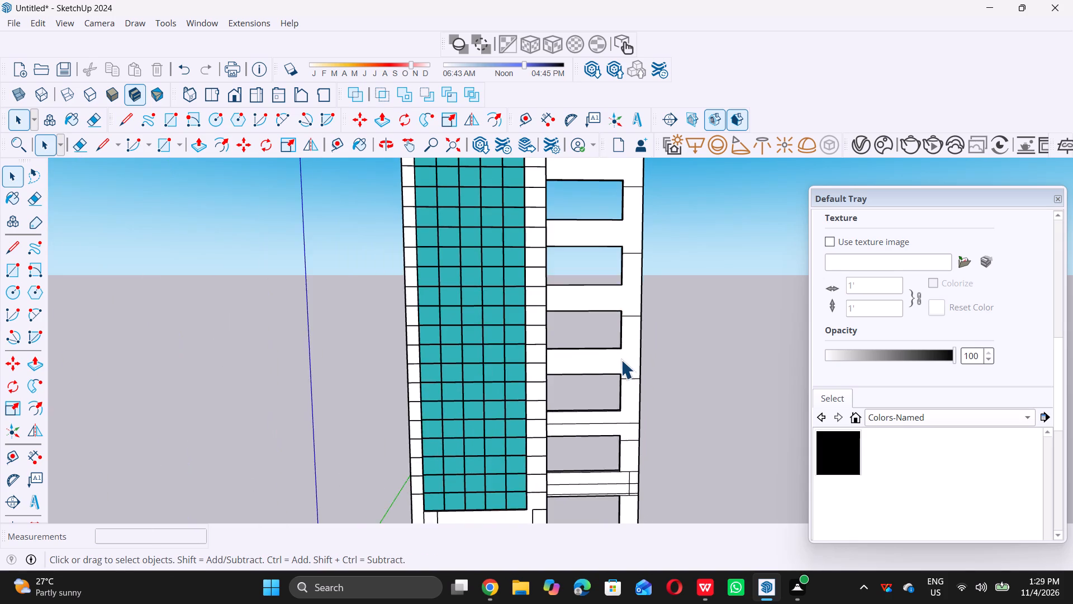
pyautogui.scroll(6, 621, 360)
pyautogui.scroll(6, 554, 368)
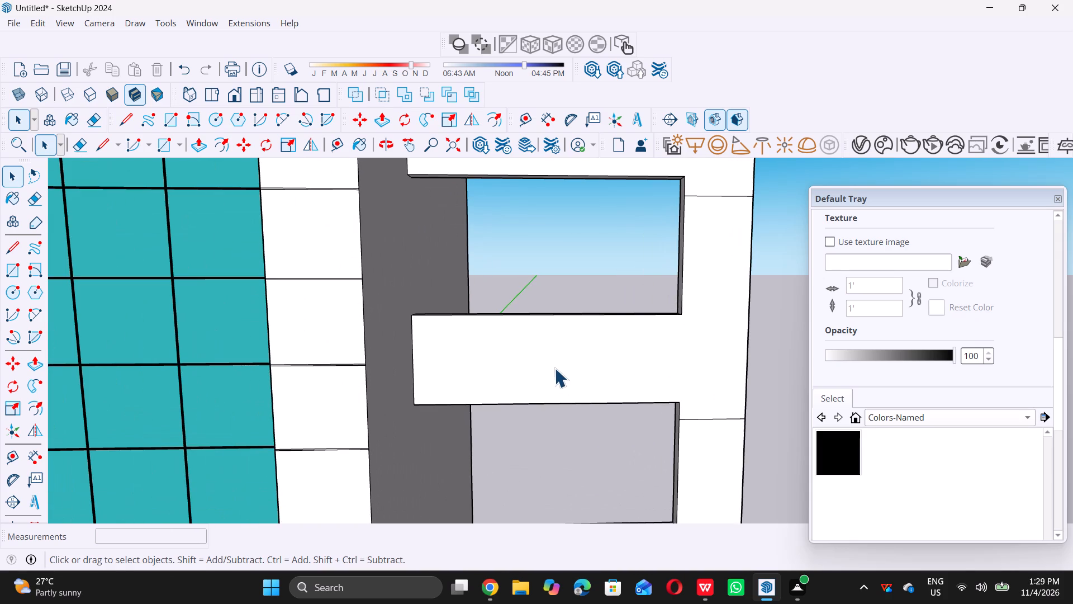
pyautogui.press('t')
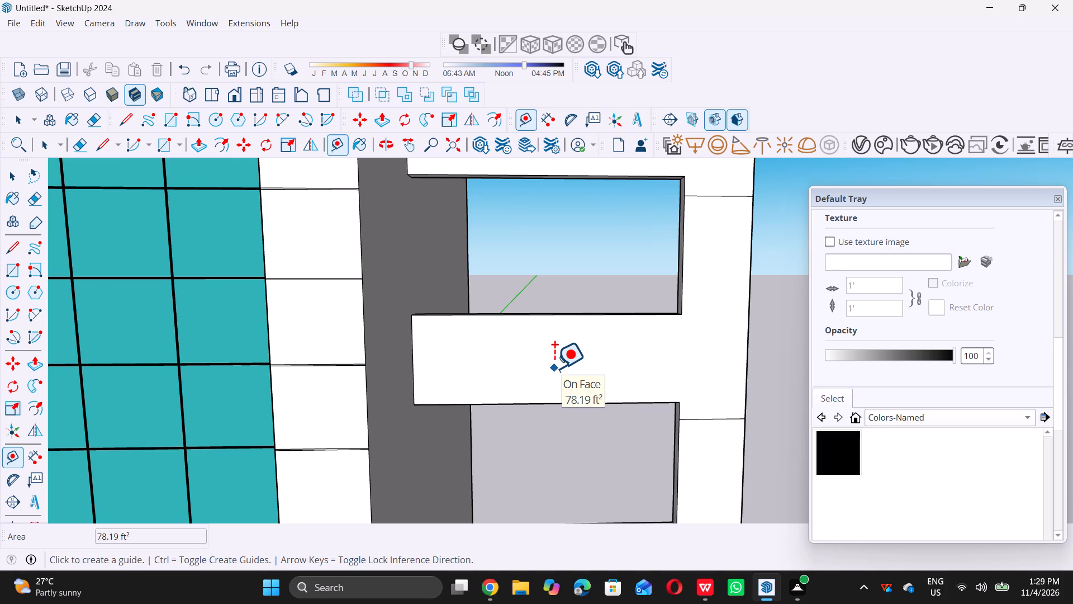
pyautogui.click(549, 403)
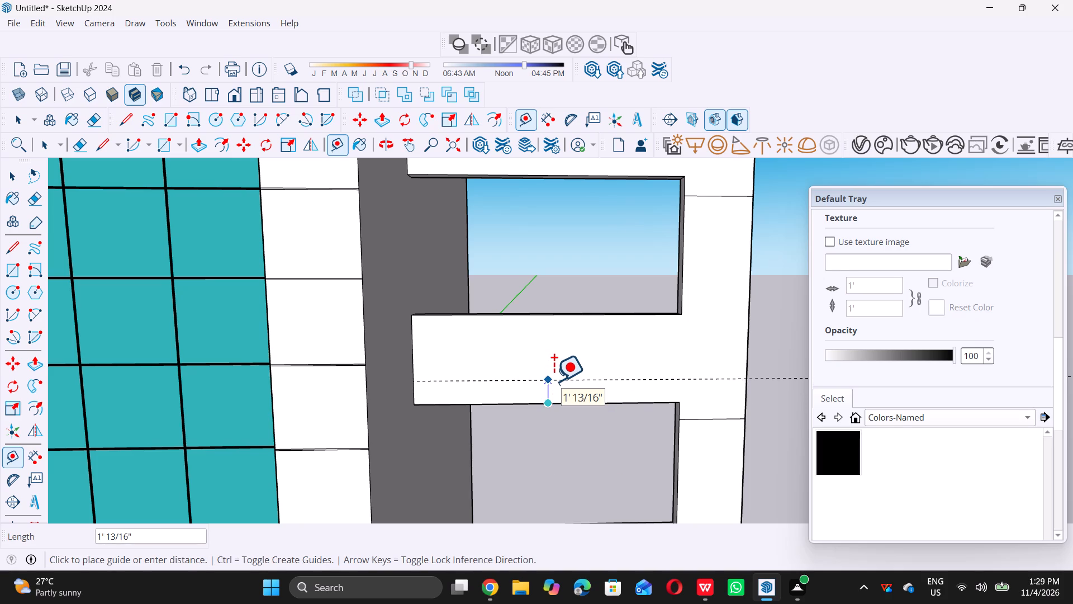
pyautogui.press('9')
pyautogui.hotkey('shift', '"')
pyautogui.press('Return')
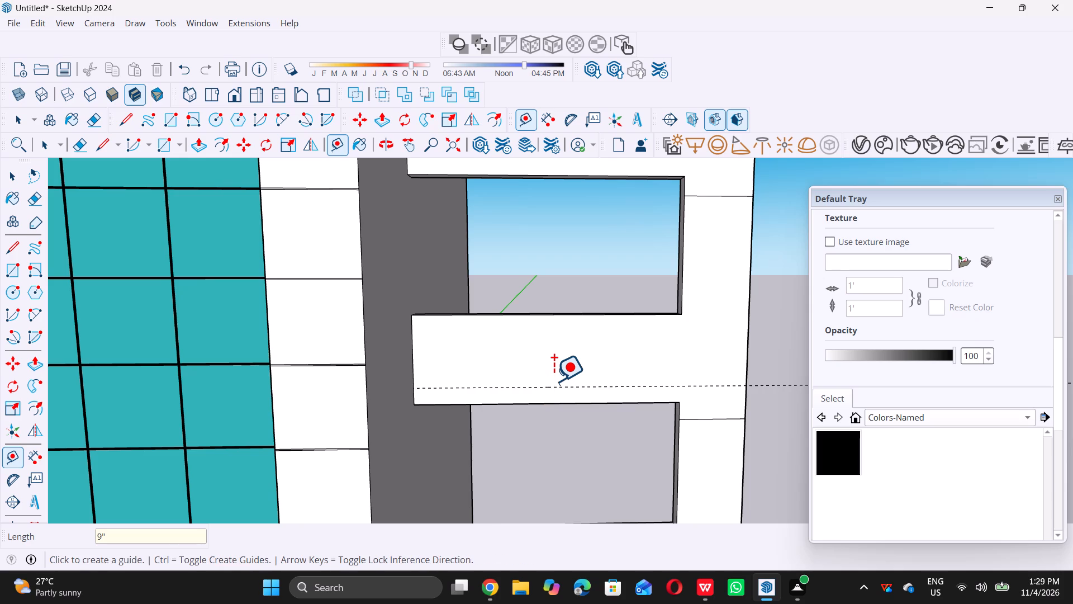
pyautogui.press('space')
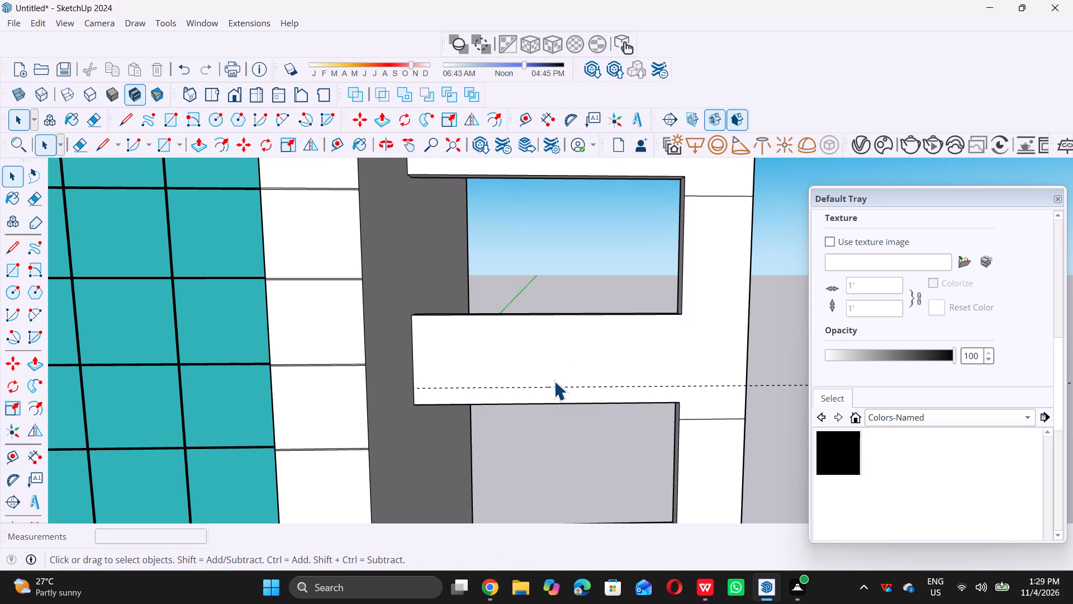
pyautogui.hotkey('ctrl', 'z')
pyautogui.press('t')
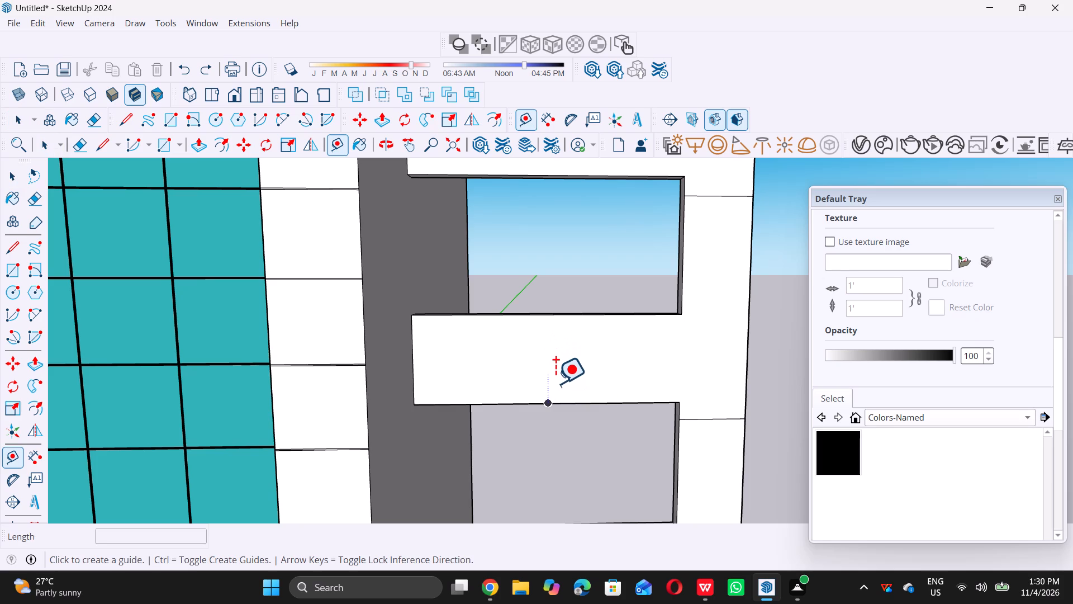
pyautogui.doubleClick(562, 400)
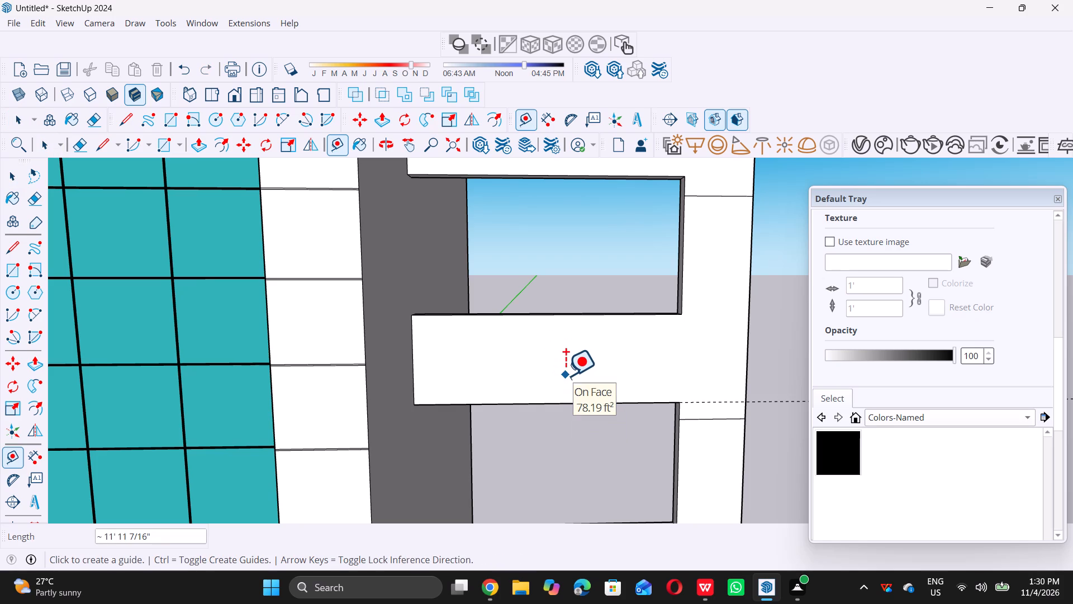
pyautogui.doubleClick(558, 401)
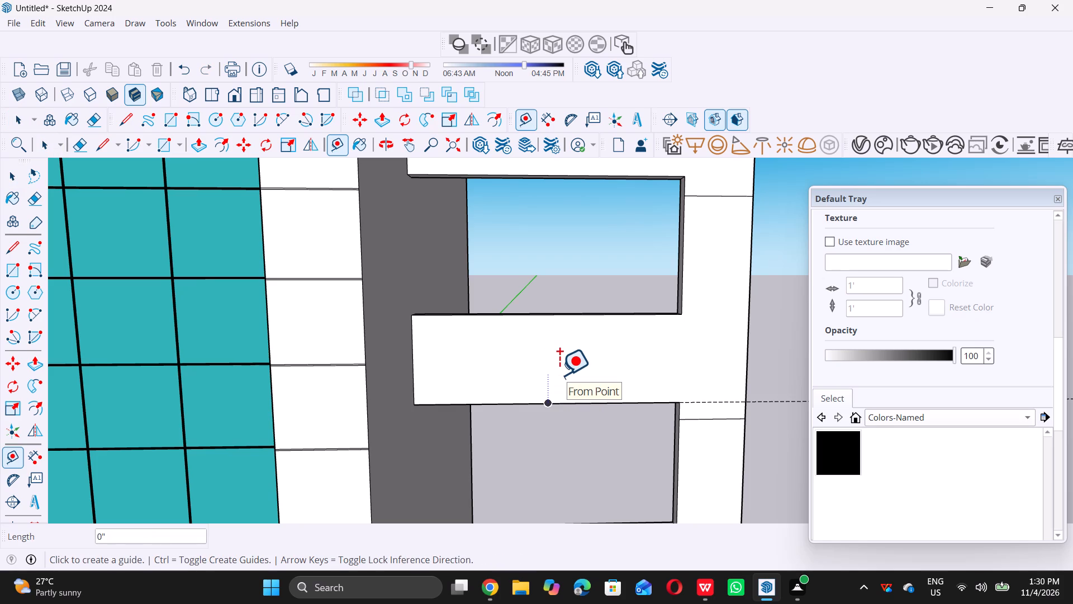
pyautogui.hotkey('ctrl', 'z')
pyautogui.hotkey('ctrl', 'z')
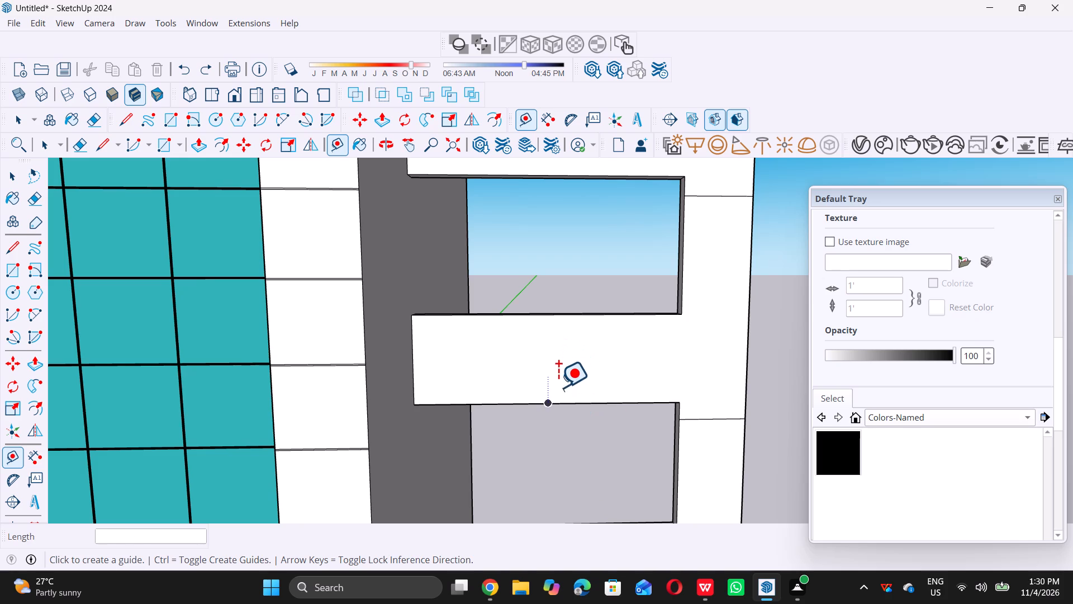
# Place a horizontal guide 1' above the lower edge of the beam directly above the newly lined one.
pyautogui.click(559, 402)
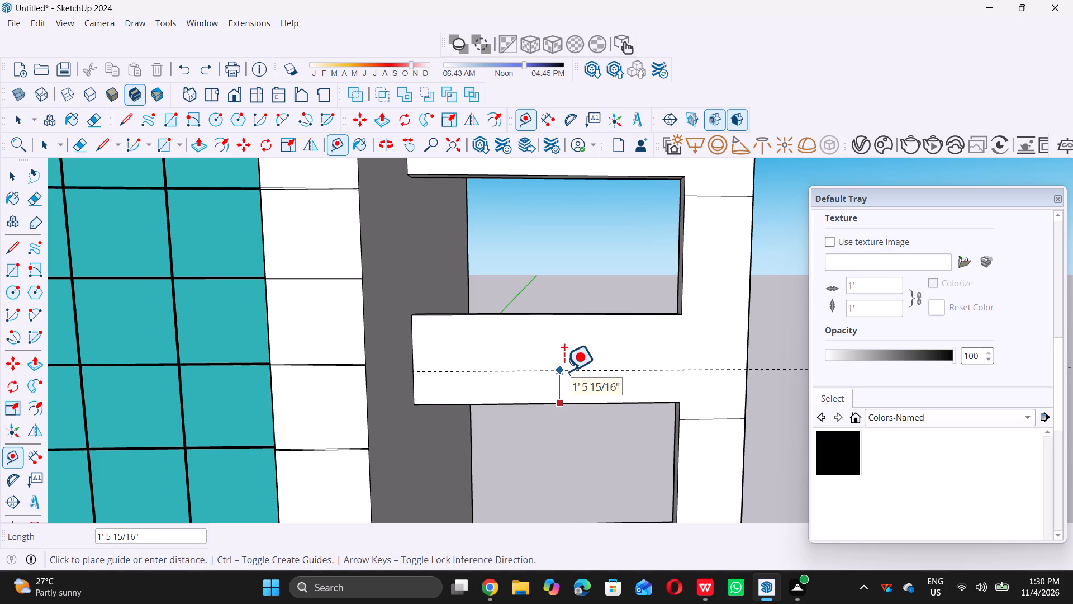
pyautogui.write("1'")
pyautogui.press('Return')
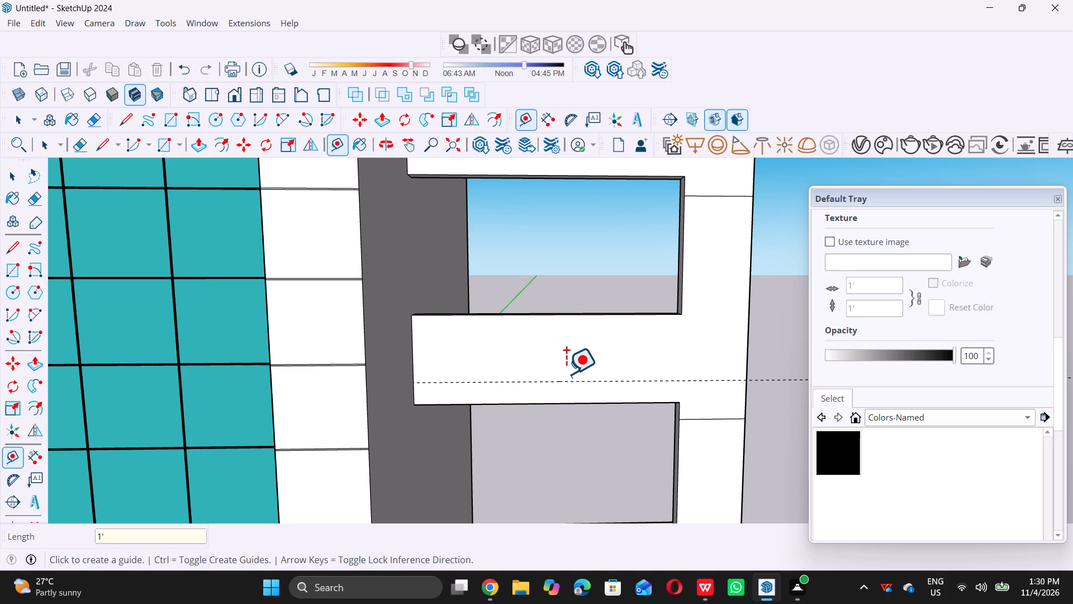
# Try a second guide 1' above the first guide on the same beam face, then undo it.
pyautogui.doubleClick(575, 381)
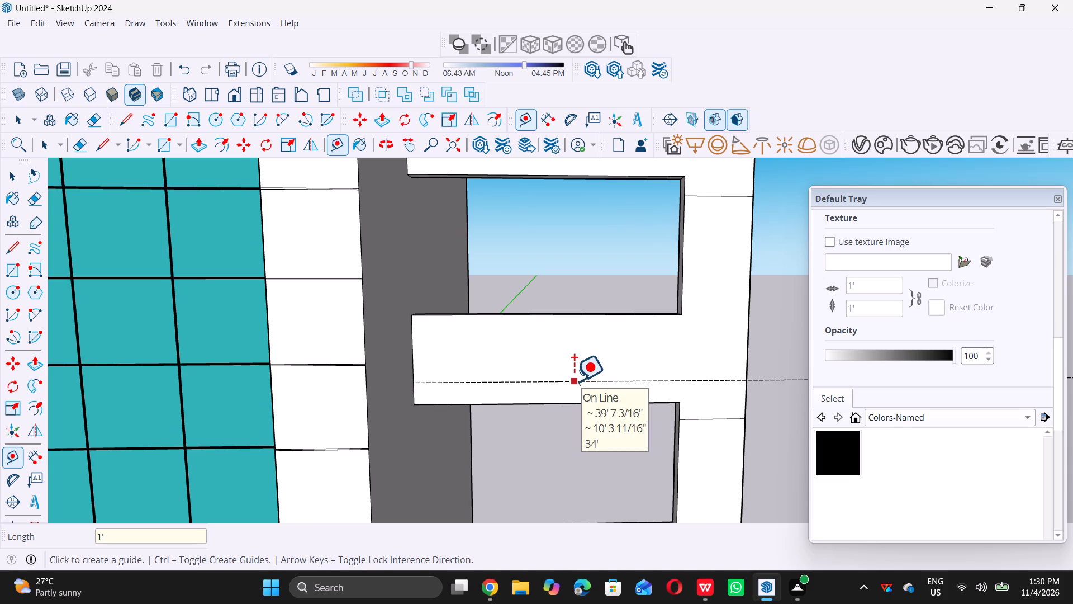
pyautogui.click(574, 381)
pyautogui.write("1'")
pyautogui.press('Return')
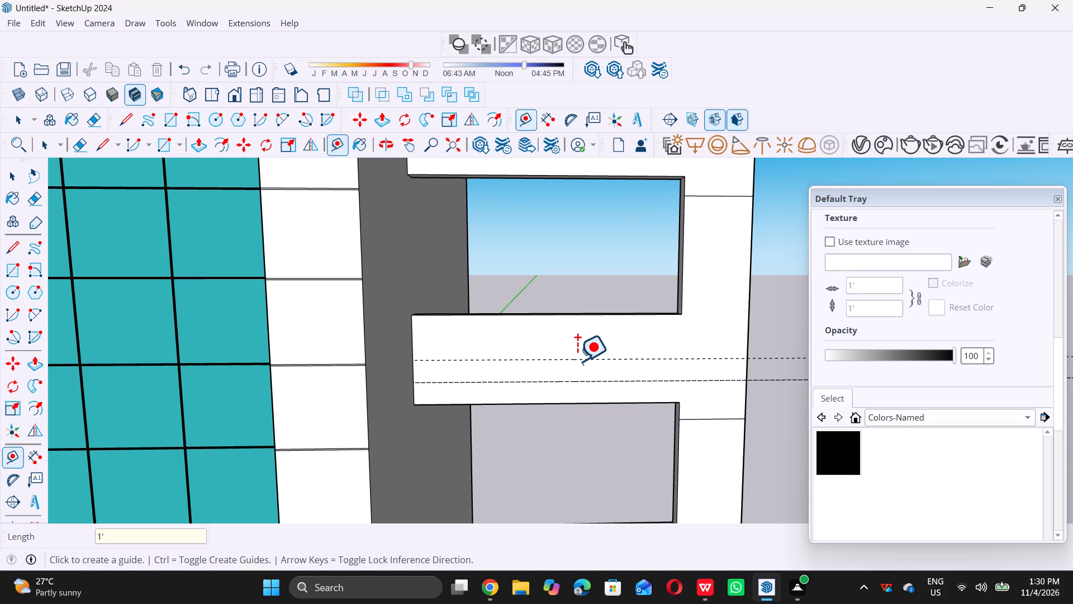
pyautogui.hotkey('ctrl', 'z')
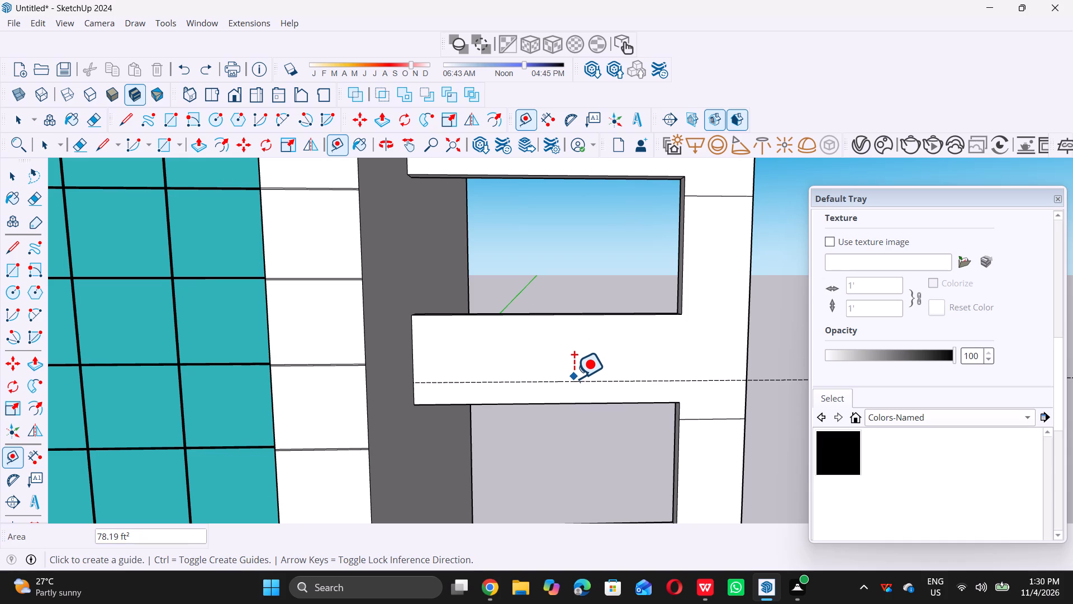
# Place a parallel guide 2" above the 1' guide on the beam's front face.
pyautogui.click(574, 382)
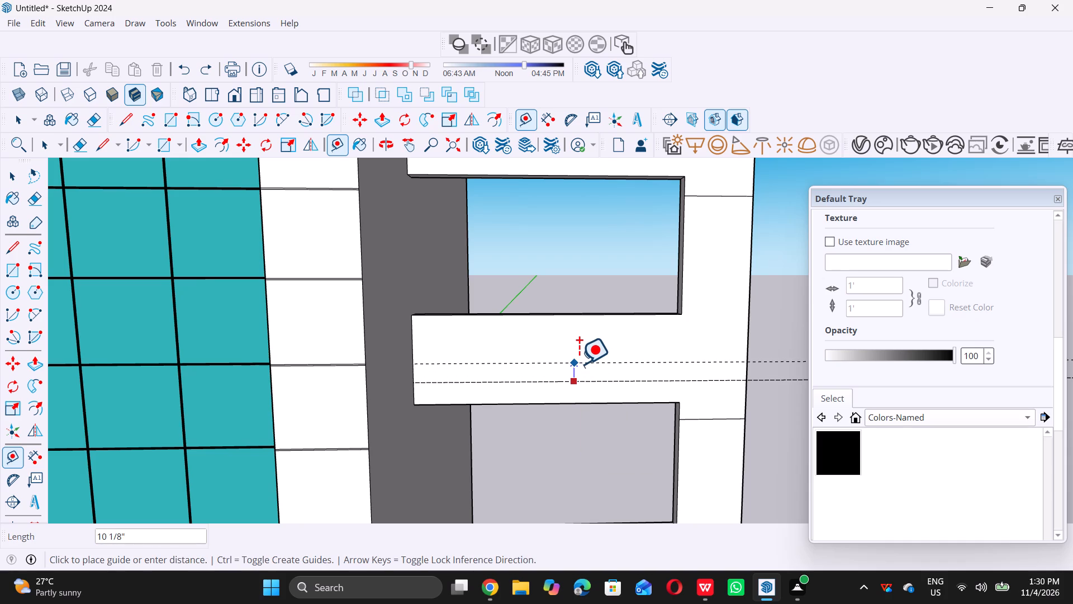
pyautogui.press('2')
pyautogui.hotkey('shift', '"')
pyautogui.press('Return')
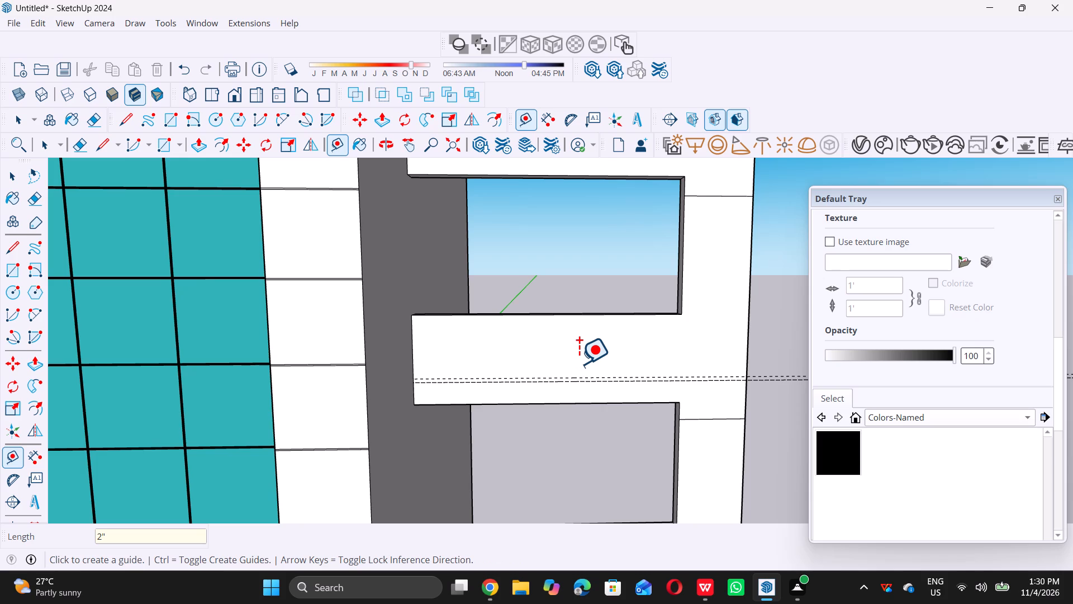
# Place another parallel guide 3" above the upper guide on the same beam face.
pyautogui.scroll(5, 514, 356)
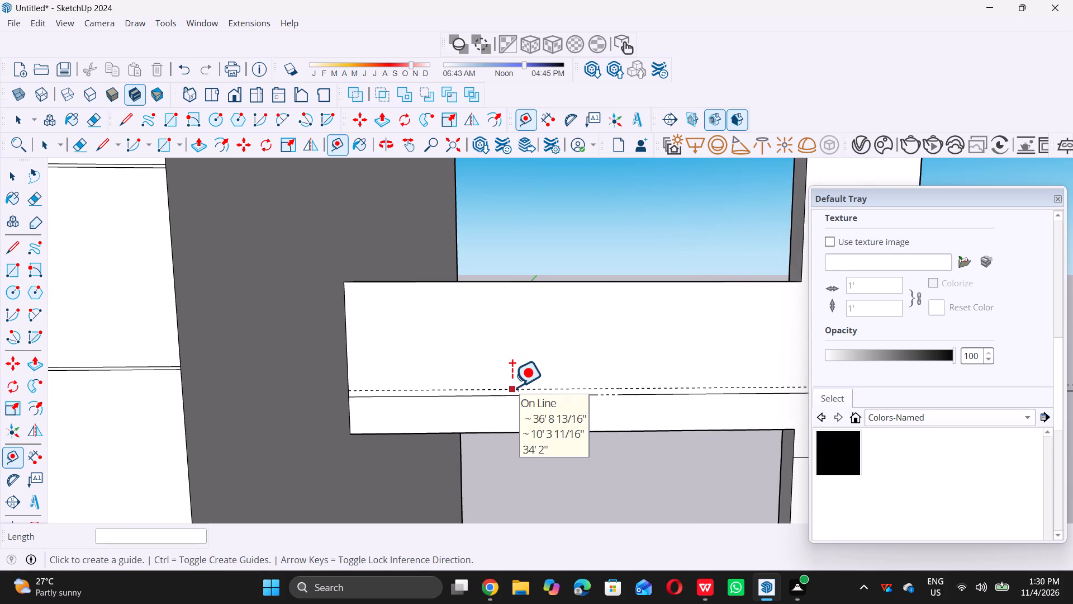
pyautogui.click(512, 386)
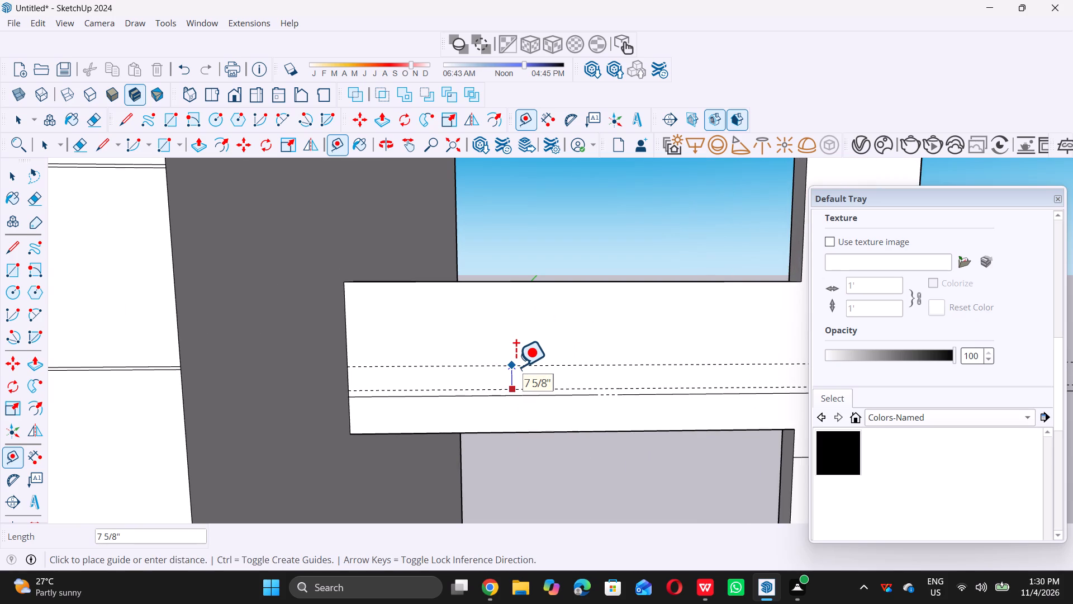
pyautogui.press('3')
pyautogui.hotkey('shift', '"')
pyautogui.press('Return')
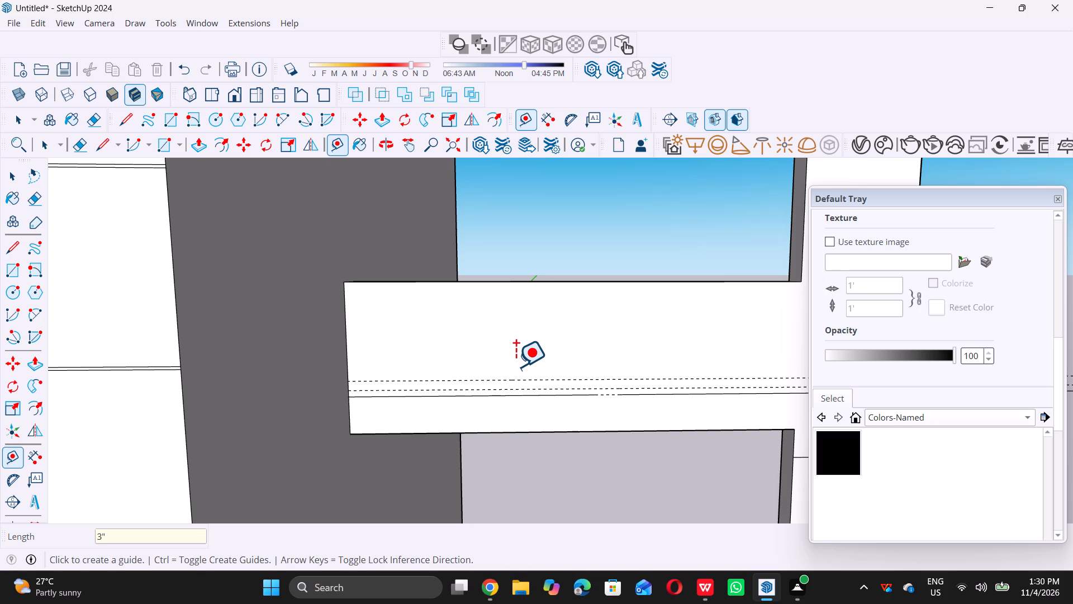
pyautogui.scroll(-10, 516, 366)
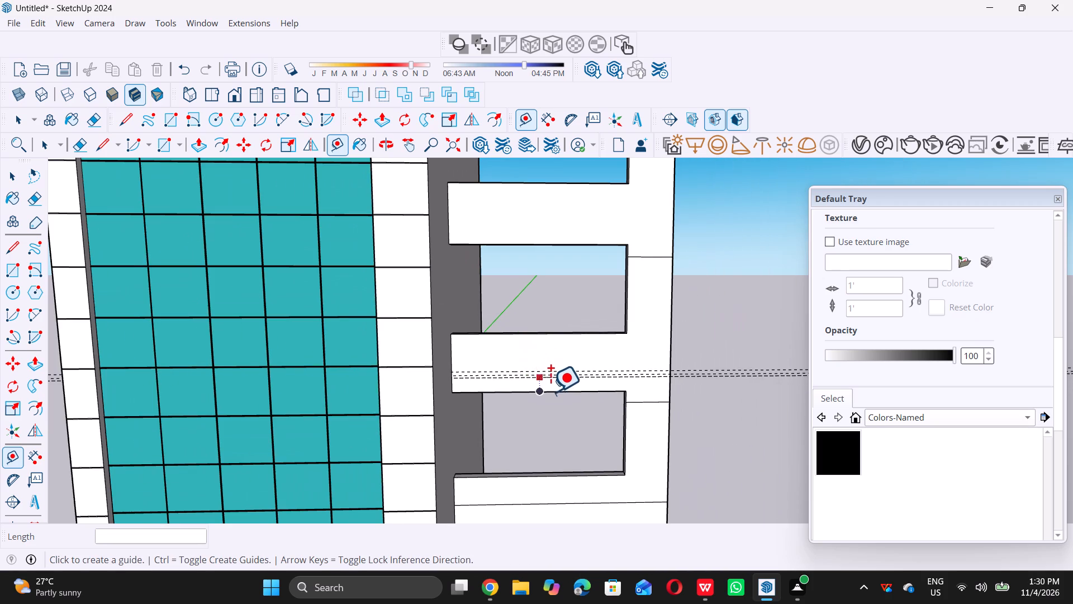
# Draw a 15' horizontal line along the uppermost guide, from the beam's inner end to the post's outer edge.
pyautogui.scroll(5, 553, 399)
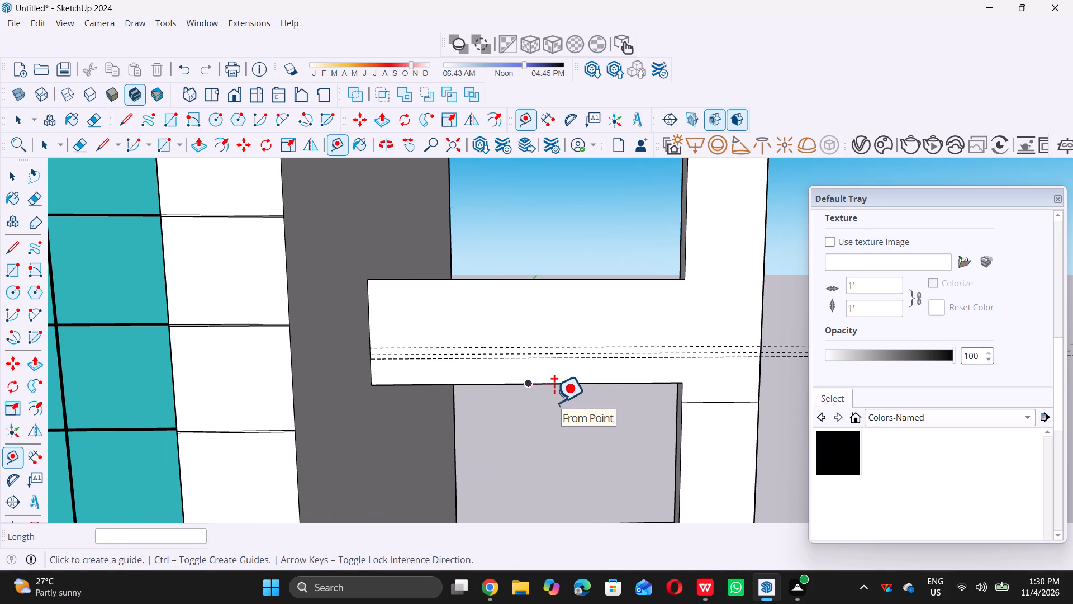
pyautogui.press('space')
pyautogui.write('l')
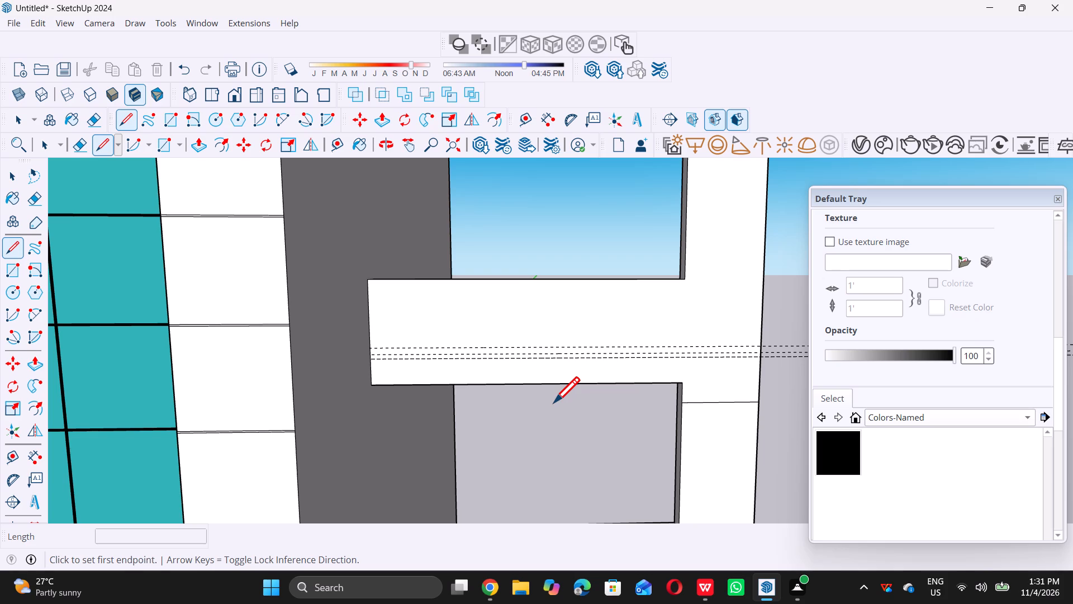
pyautogui.scroll(10, 367, 356)
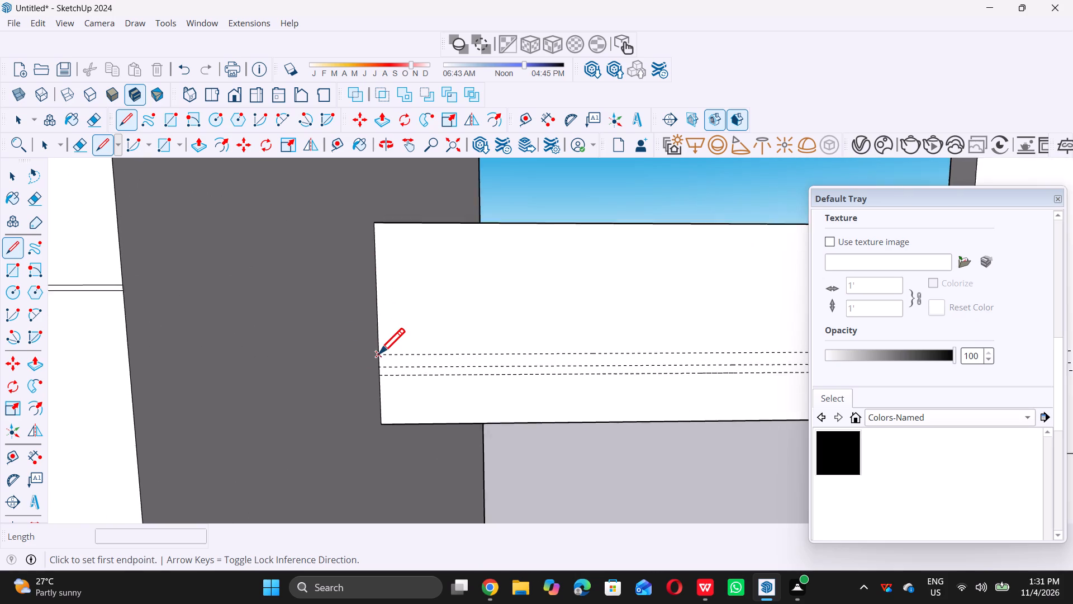
pyautogui.click(380, 355)
pyautogui.scroll(-13, 380, 355)
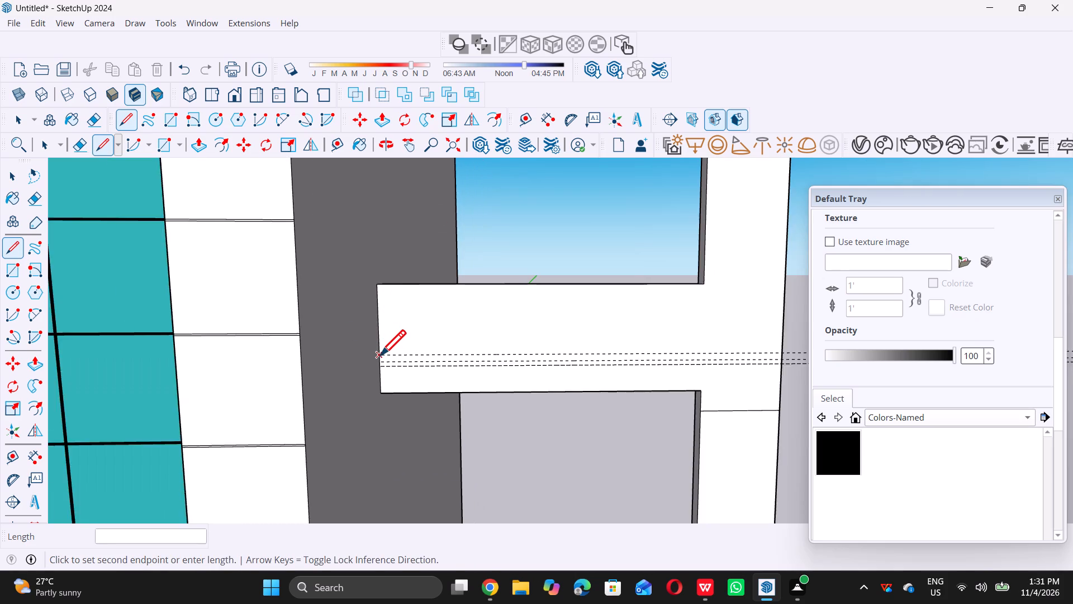
pyautogui.scroll(6, 701, 357)
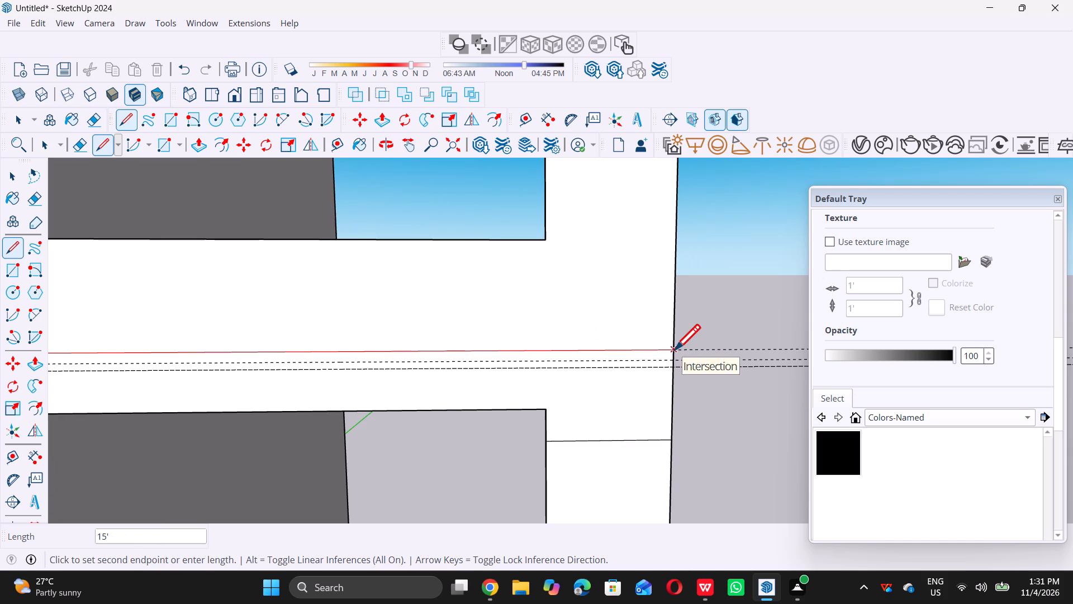
pyautogui.doubleClick(674, 350)
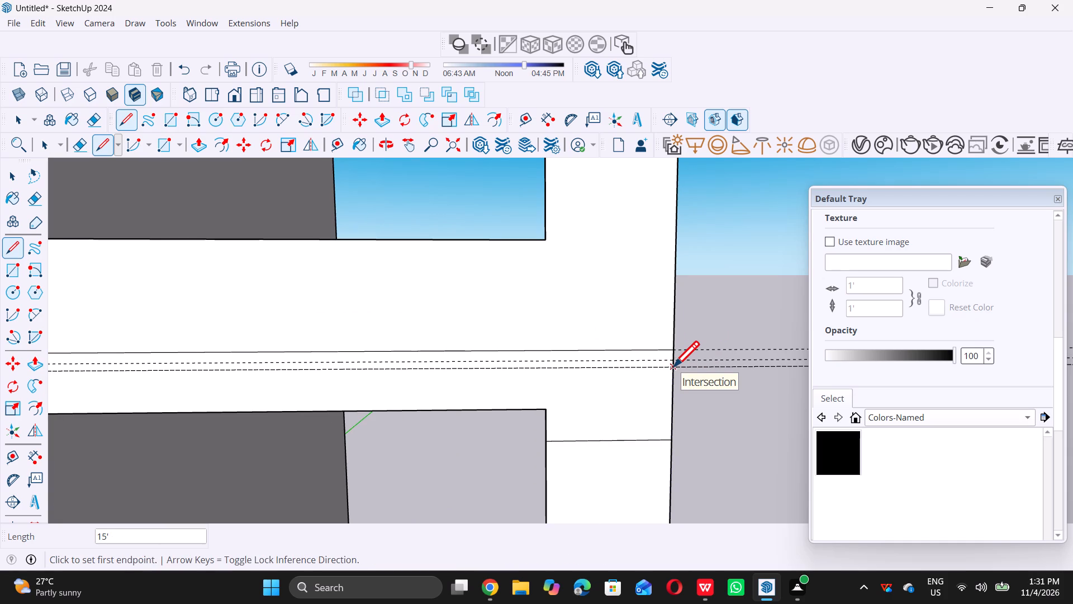
pyautogui.press('space')
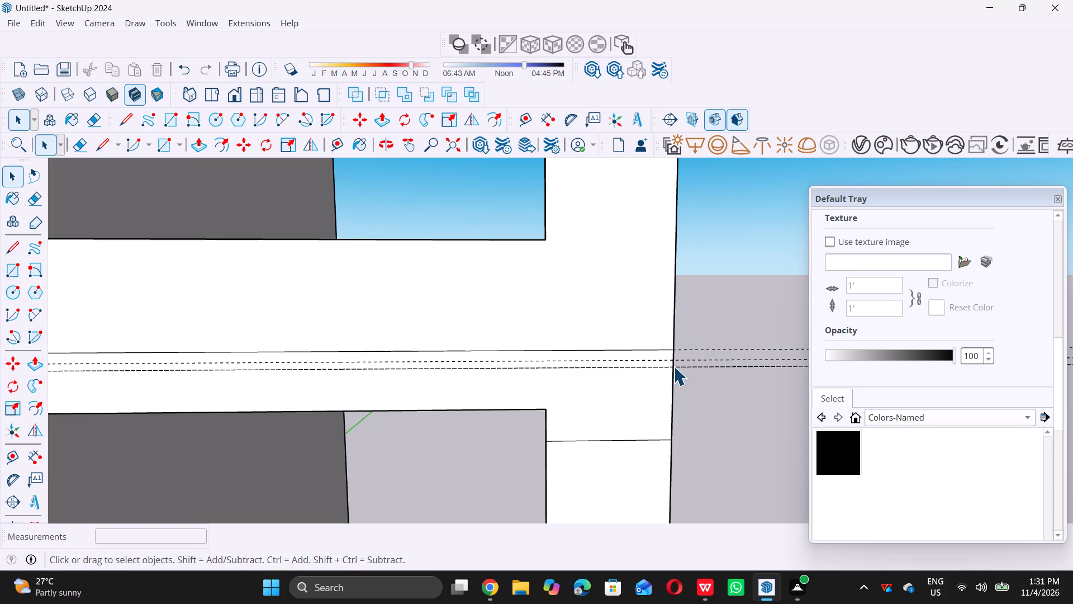
# Delete all guides from the model.
pyautogui.scroll(-15, 673, 366)
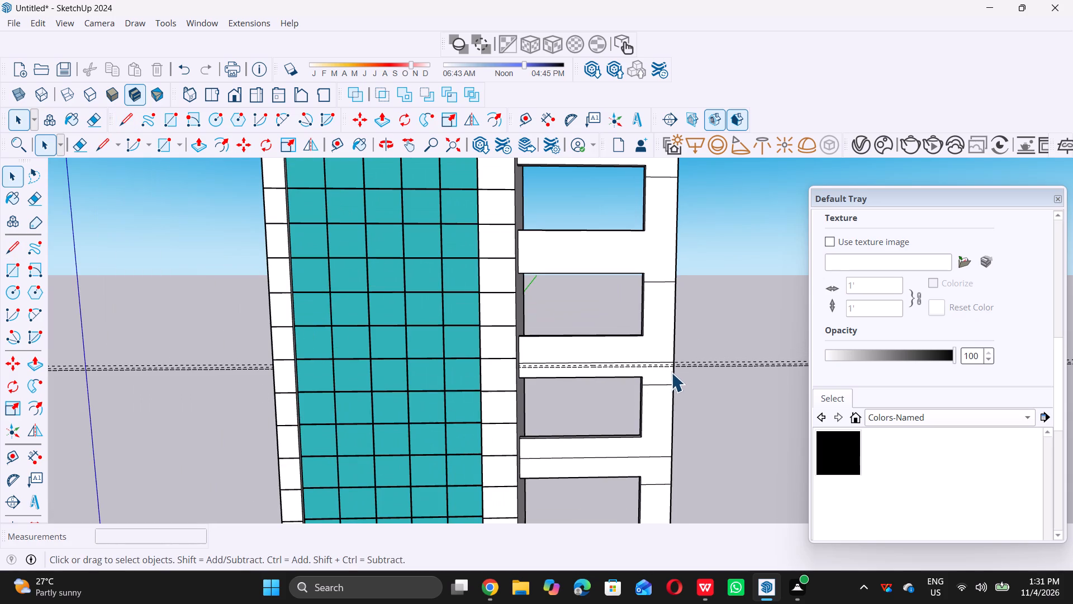
pyautogui.doubleClick(33, 24)
pyautogui.doubleClick(33, 24)
pyautogui.click(33, 24)
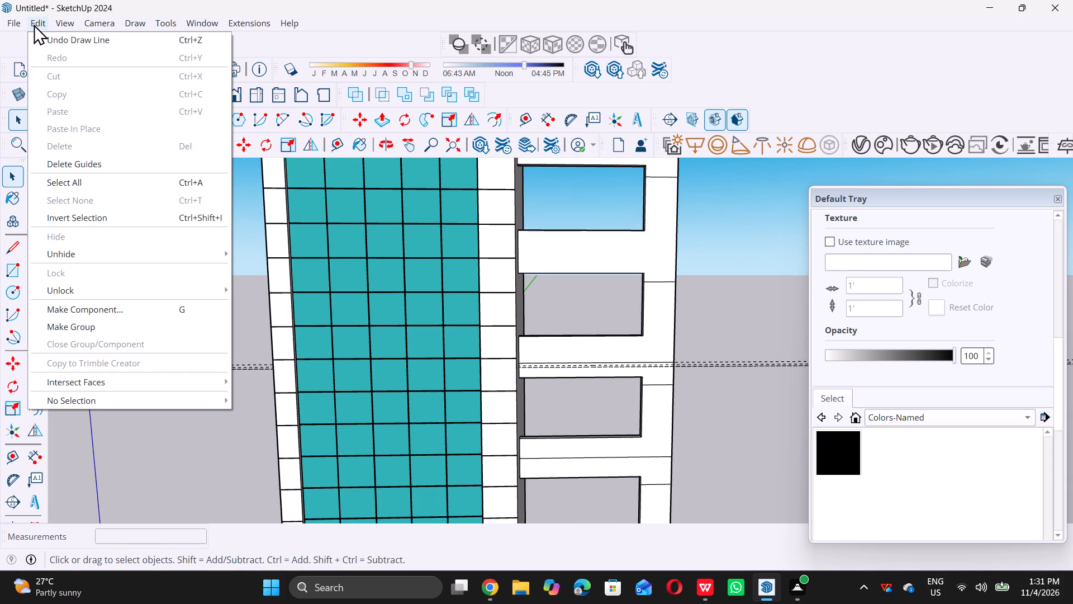
pyautogui.tripleClick(102, 163)
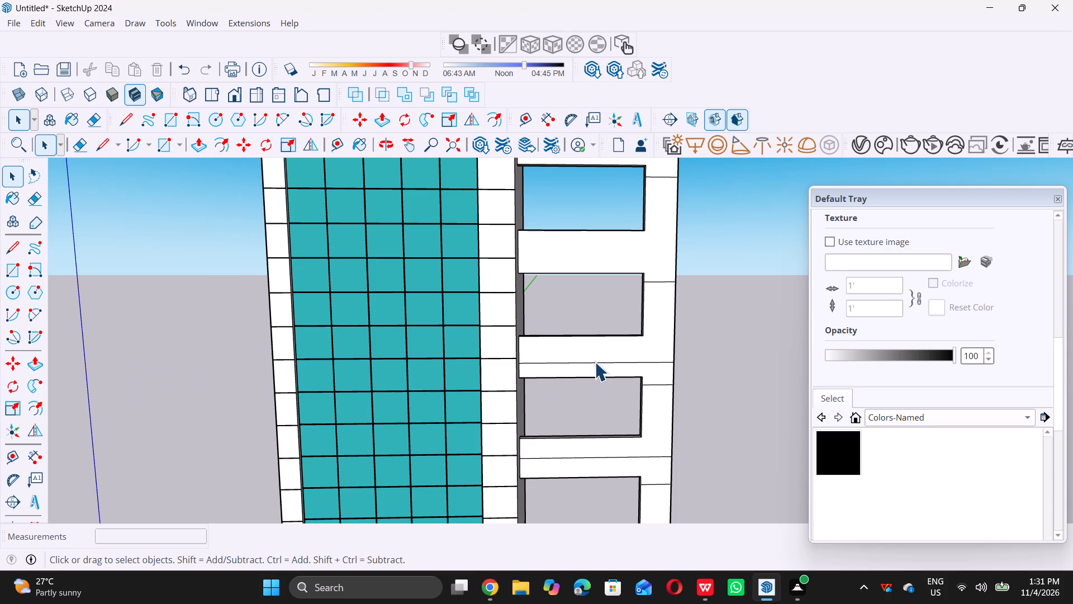
# Check with the Dimension tool how far the line sits above the lower edge of the previously lined beam, without placing a dimension.
pyautogui.scroll(-1, 595, 362)
pyautogui.moveTo(582, 372); pyautogui.dragTo(575, 377, button='middle')
pyautogui.scroll(-7, 575, 377)
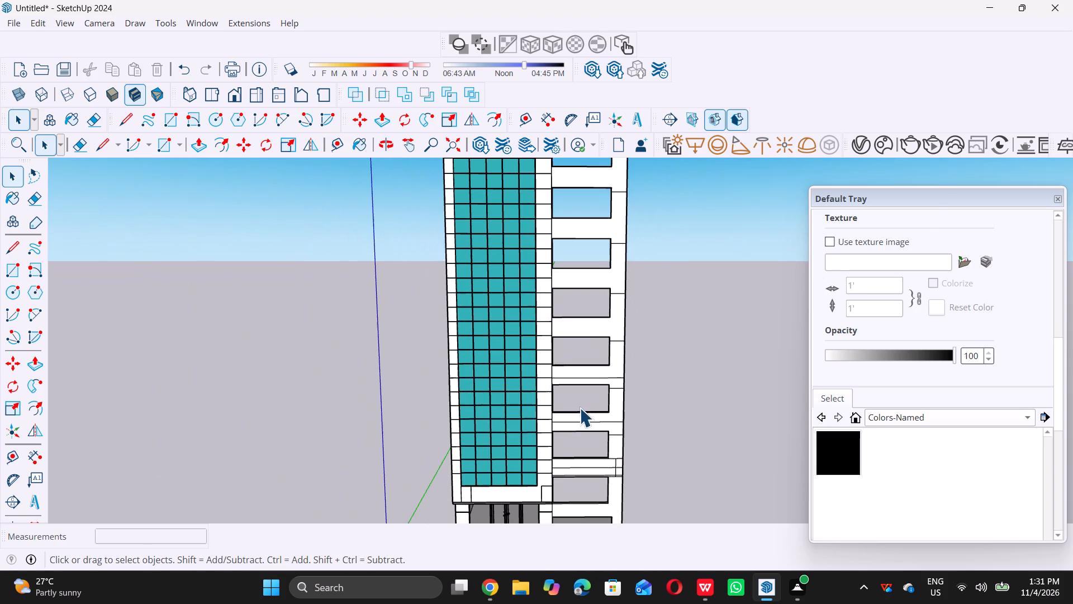
pyautogui.scroll(-2, 587, 418)
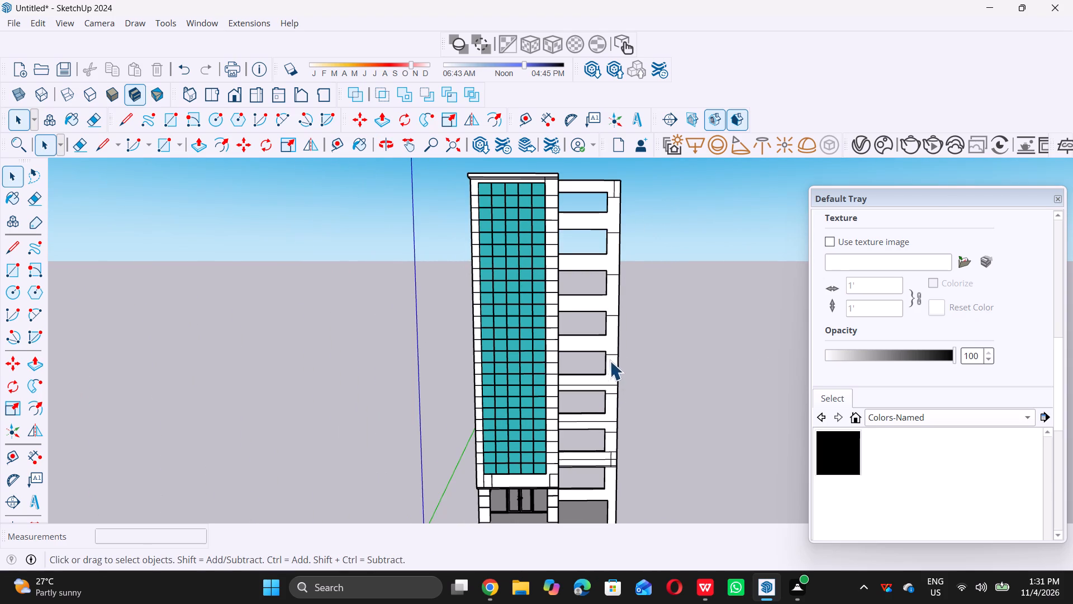
pyautogui.scroll(14, 595, 435)
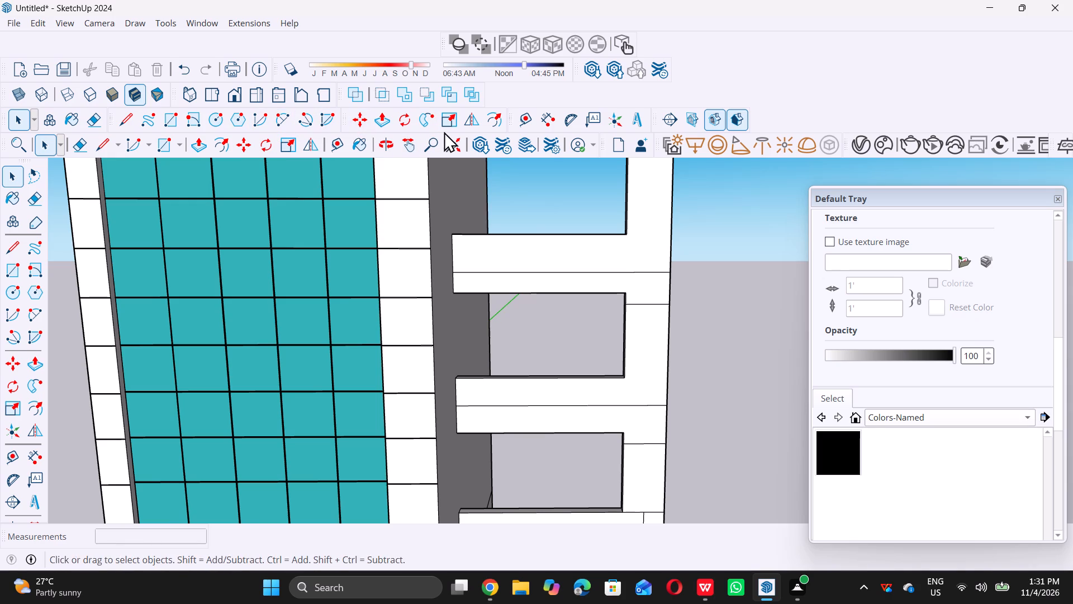
pyautogui.doubleClick(542, 117)
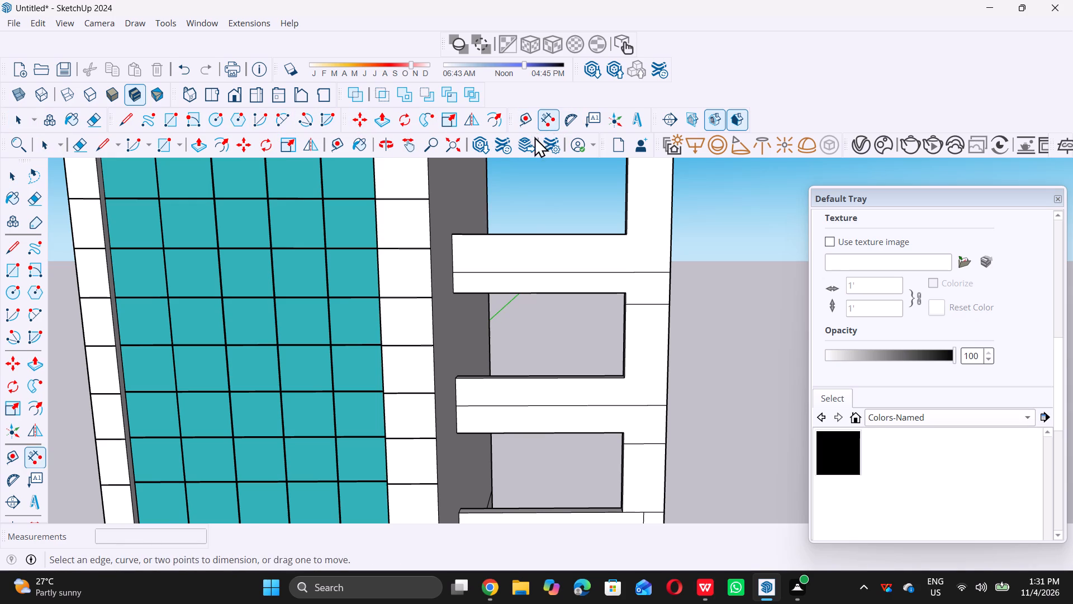
pyautogui.scroll(5, 642, 437)
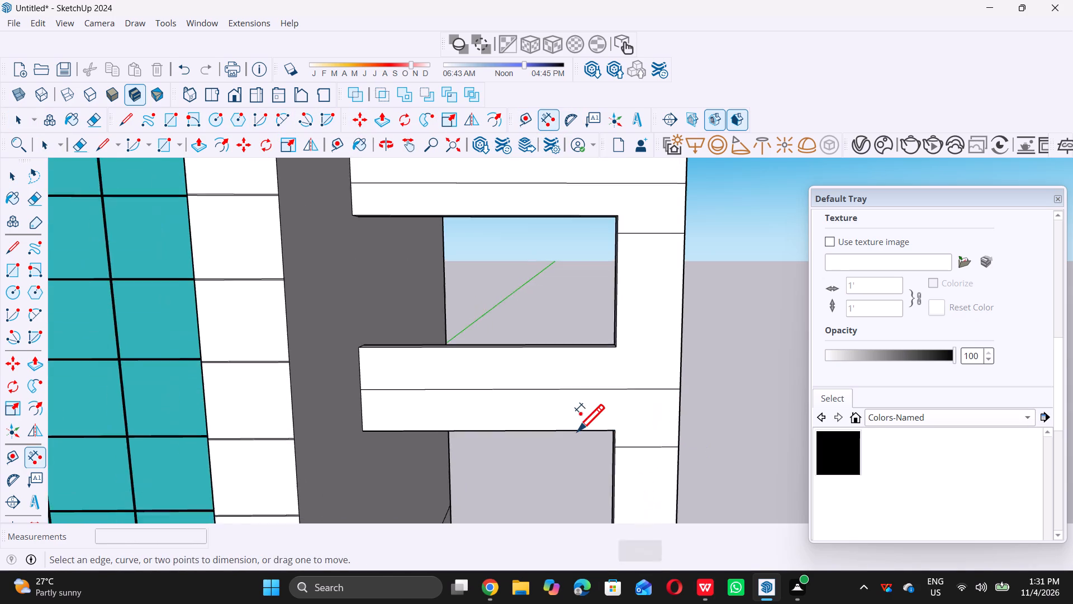
pyautogui.doubleClick(622, 427)
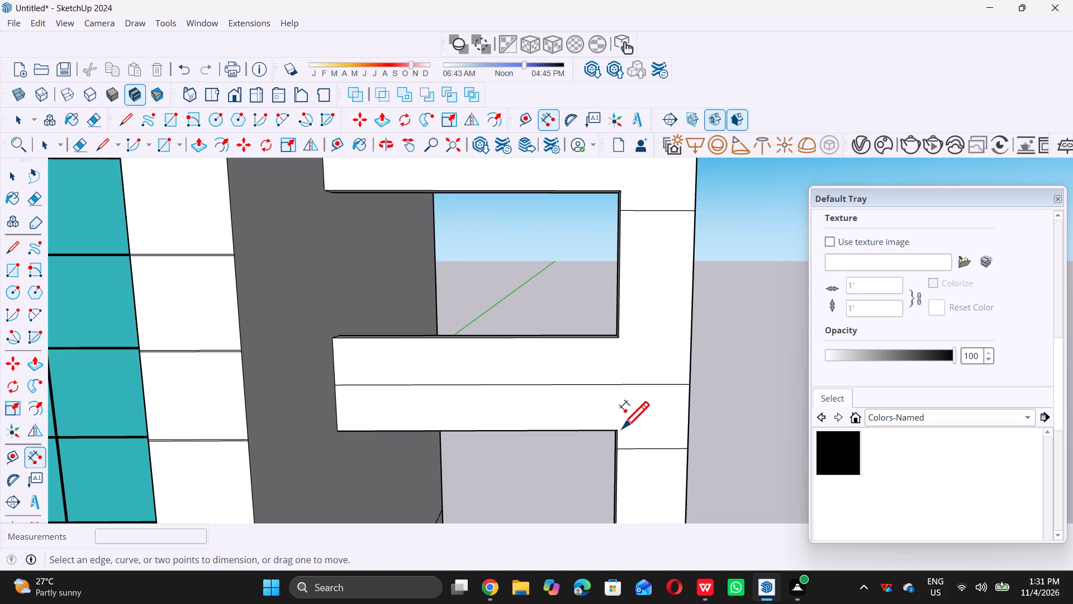
pyautogui.click(620, 427)
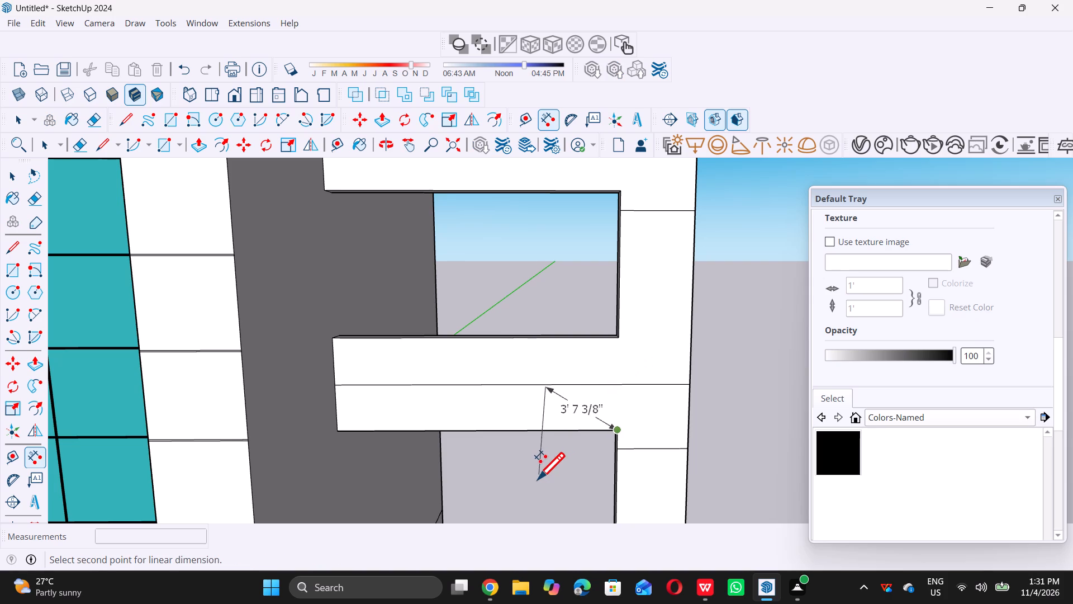
pyautogui.press('space')
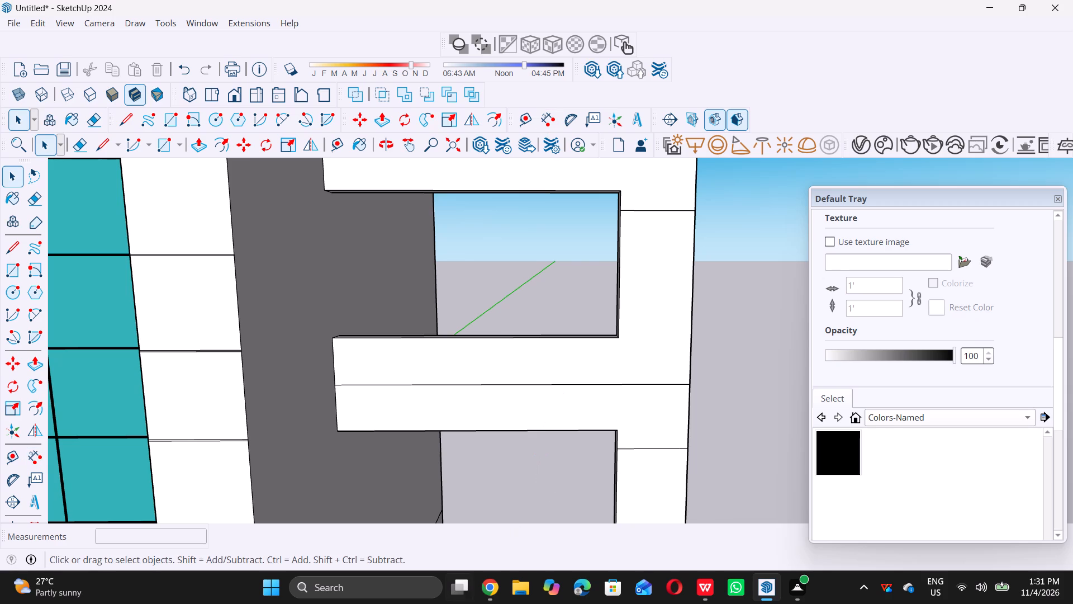
# Check the distance from the newly lined beam's lower edge up to its line with the Dimension tool, without placing a dimension.
pyautogui.scroll(-6, 431, 442)
pyautogui.scroll(-14, 447, 390)
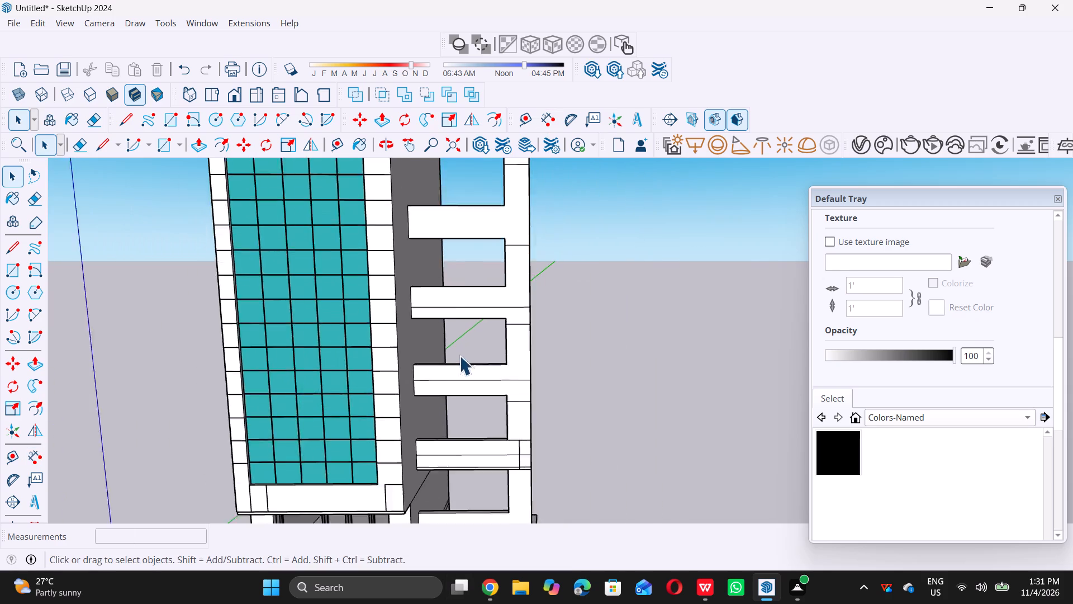
pyautogui.scroll(-2, 466, 371)
pyautogui.scroll(8, 480, 317)
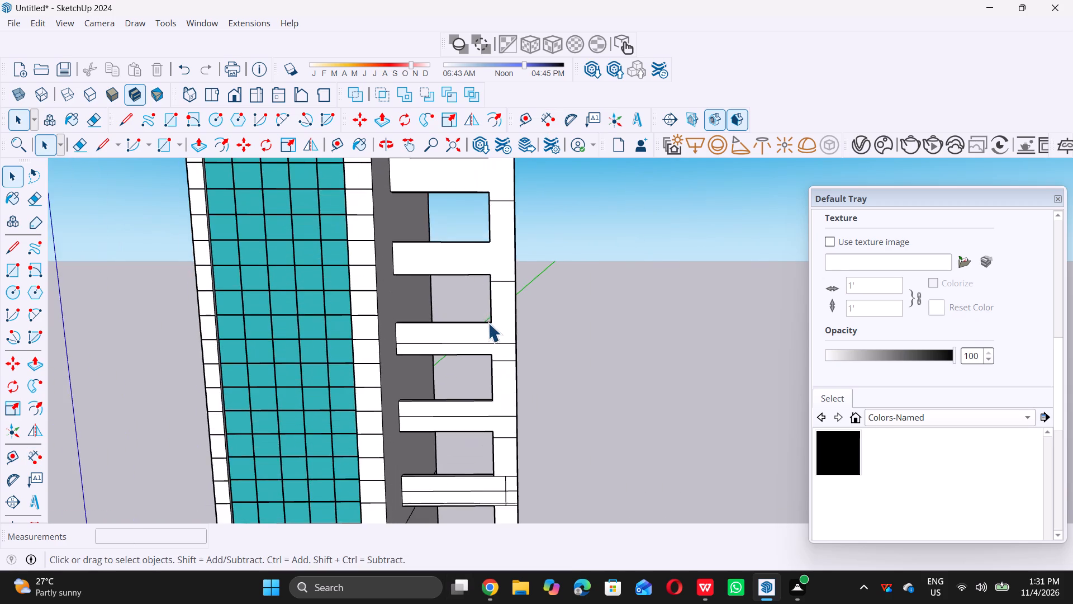
pyautogui.scroll(5, 488, 323)
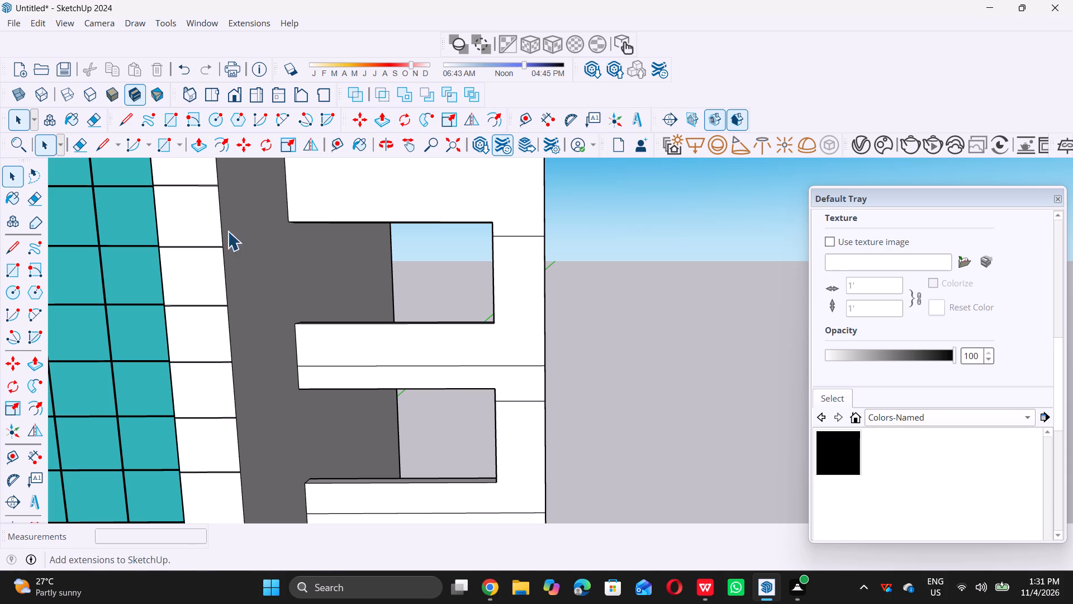
pyautogui.doubleClick(544, 115)
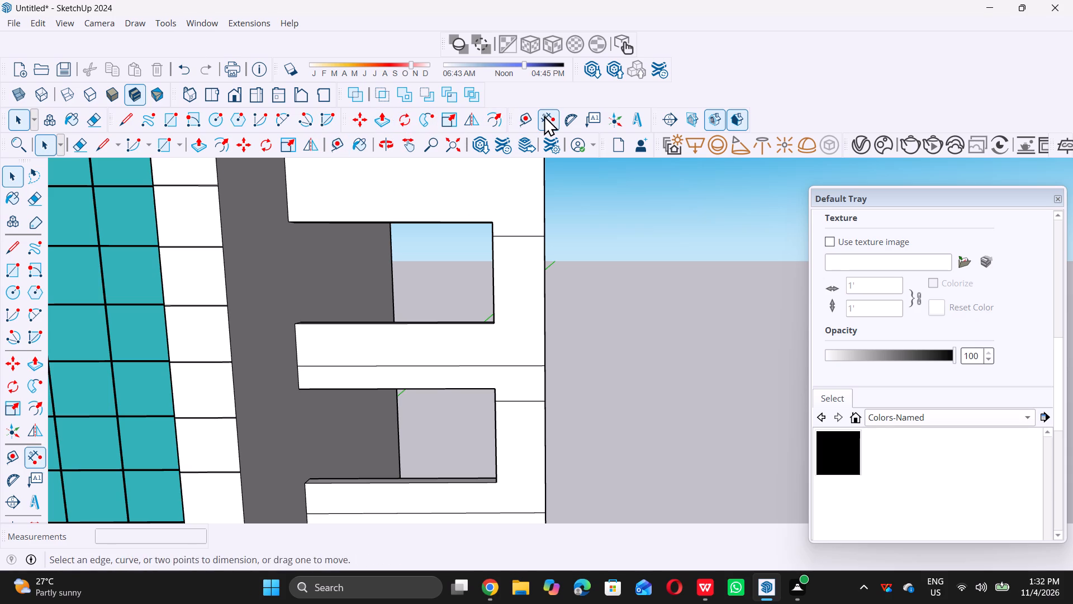
pyautogui.scroll(5, 498, 385)
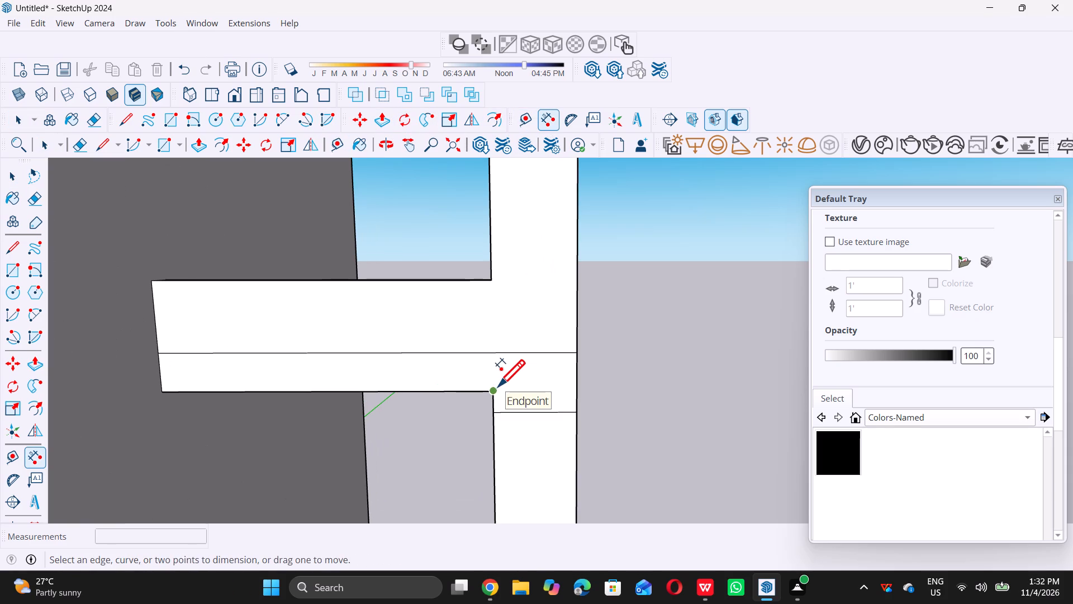
pyautogui.doubleClick(498, 385)
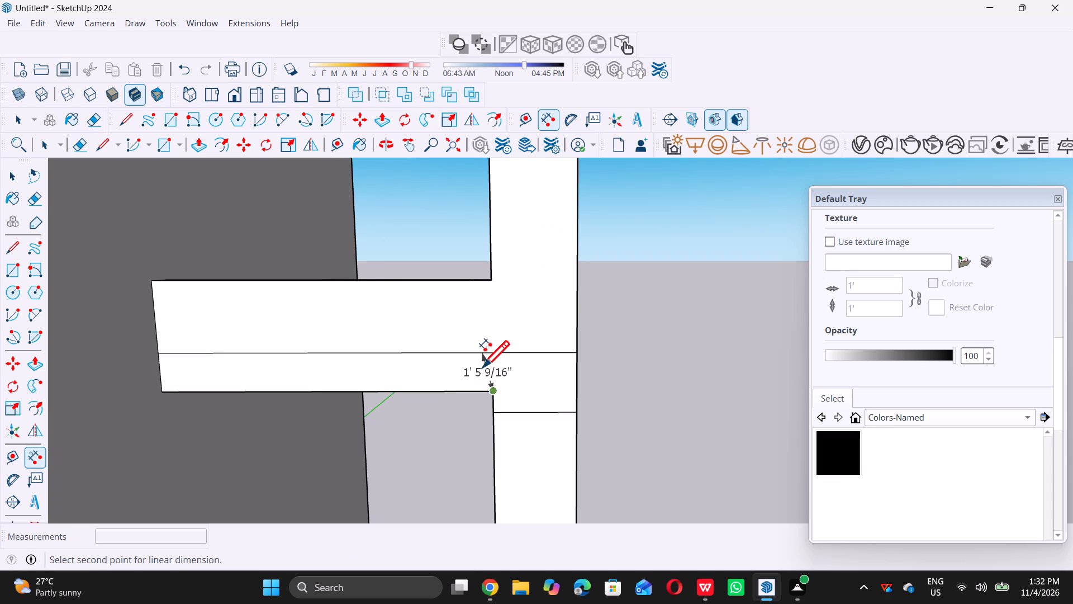
pyautogui.press('space')
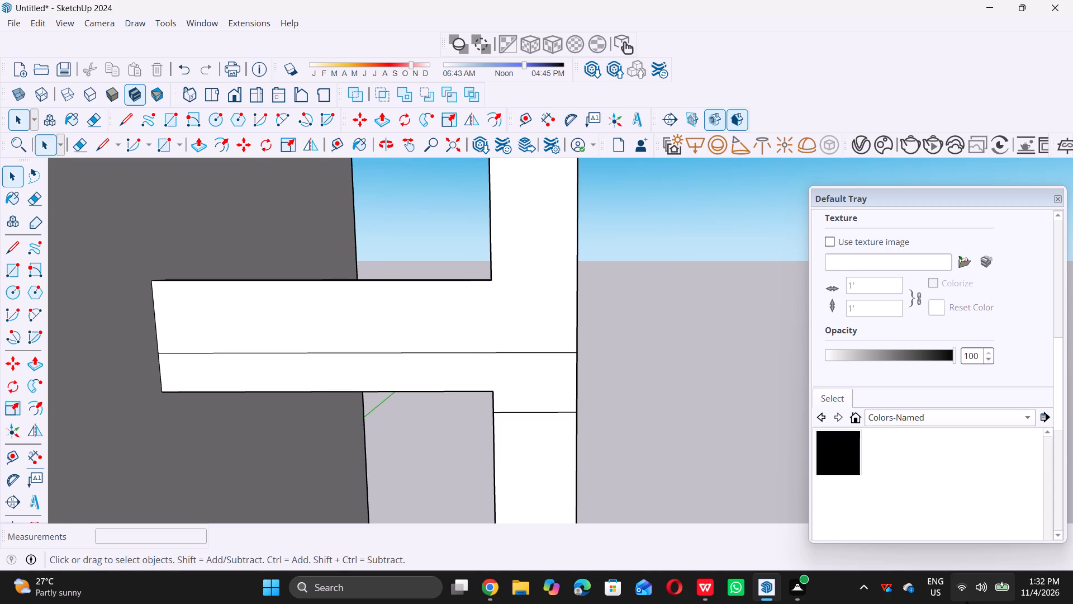
# Place a horizontal guide 1'5" above the lower edge of the beam directly above the newly lined one.
pyautogui.scroll(-12, 590, 432)
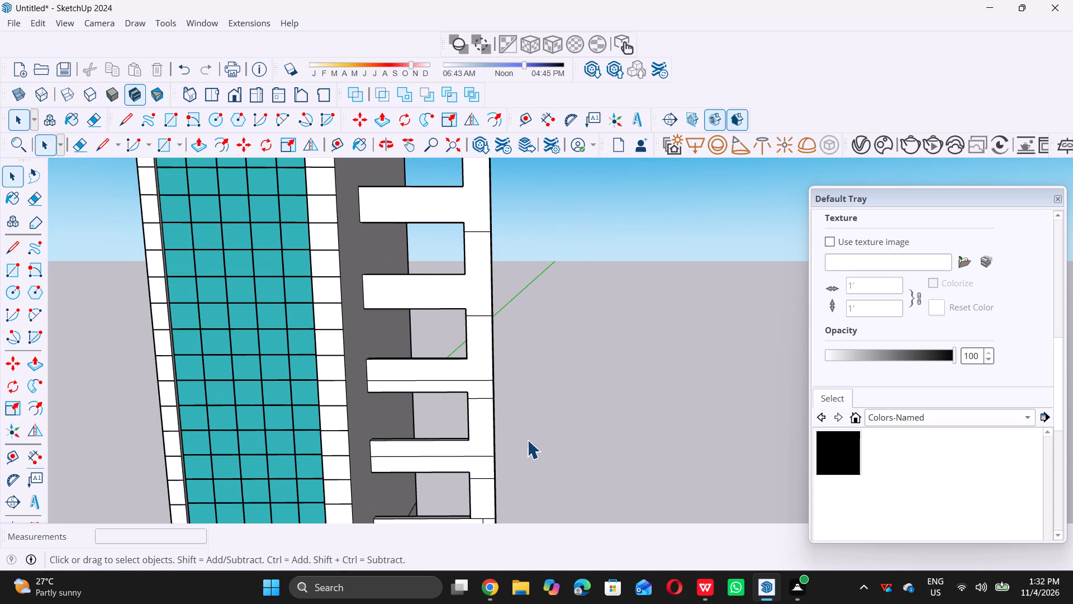
pyautogui.scroll(7, 362, 290)
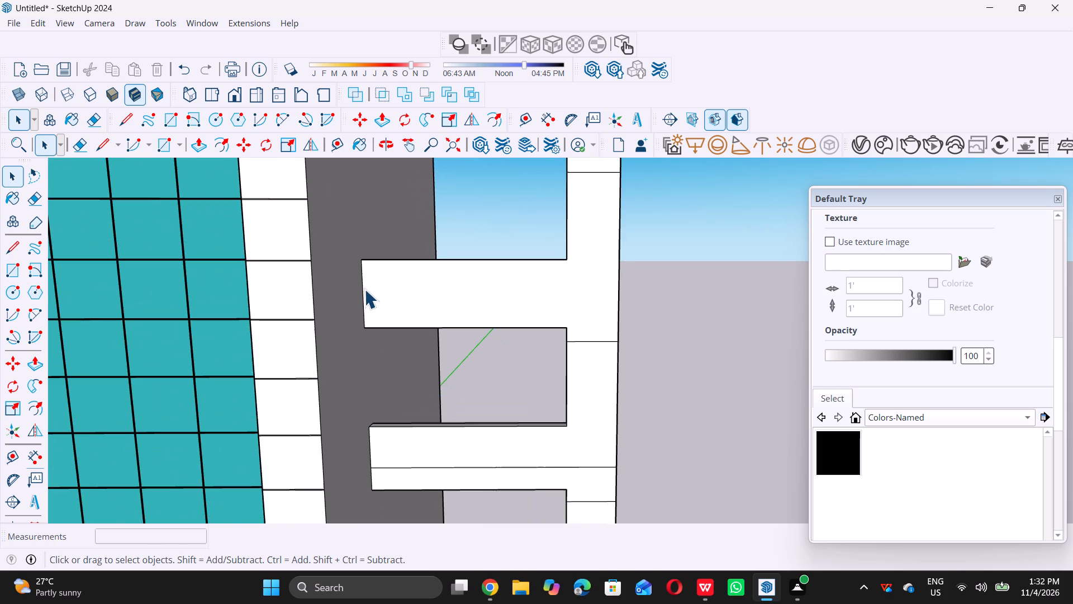
pyautogui.press('t')
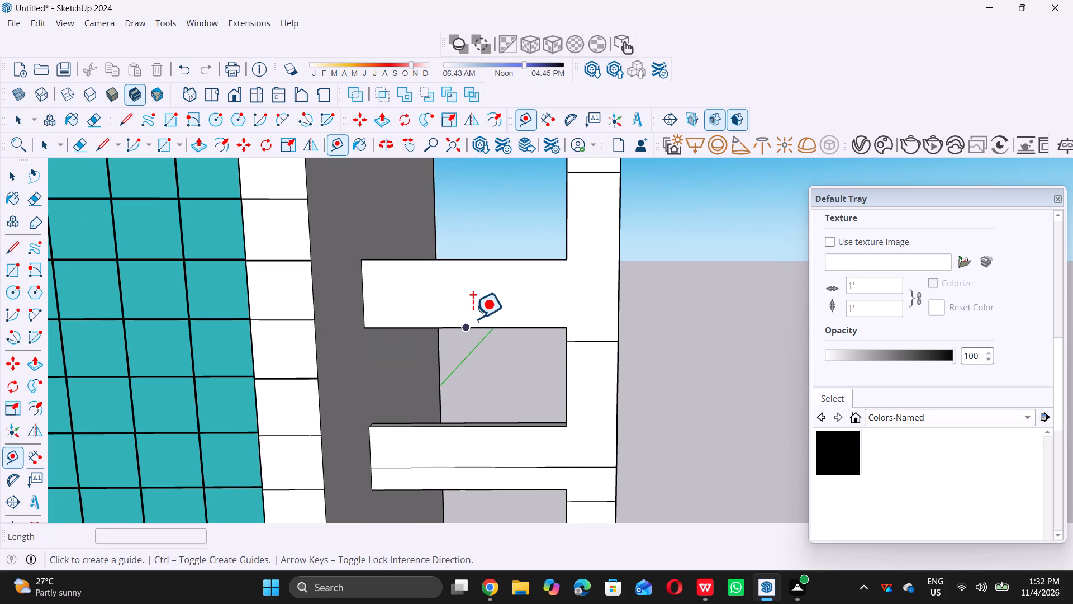
pyautogui.moveTo(473, 318); pyautogui.dragTo(573, 271)
pyautogui.moveTo(596, 262); pyautogui.dragTo(621, 252)
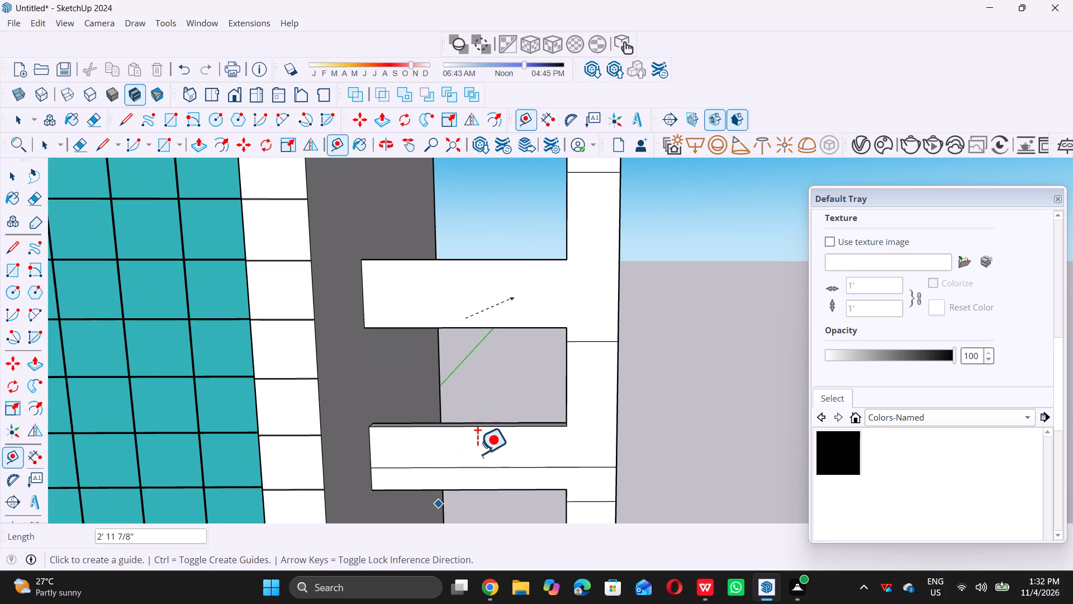
pyautogui.scroll(3, 509, 325)
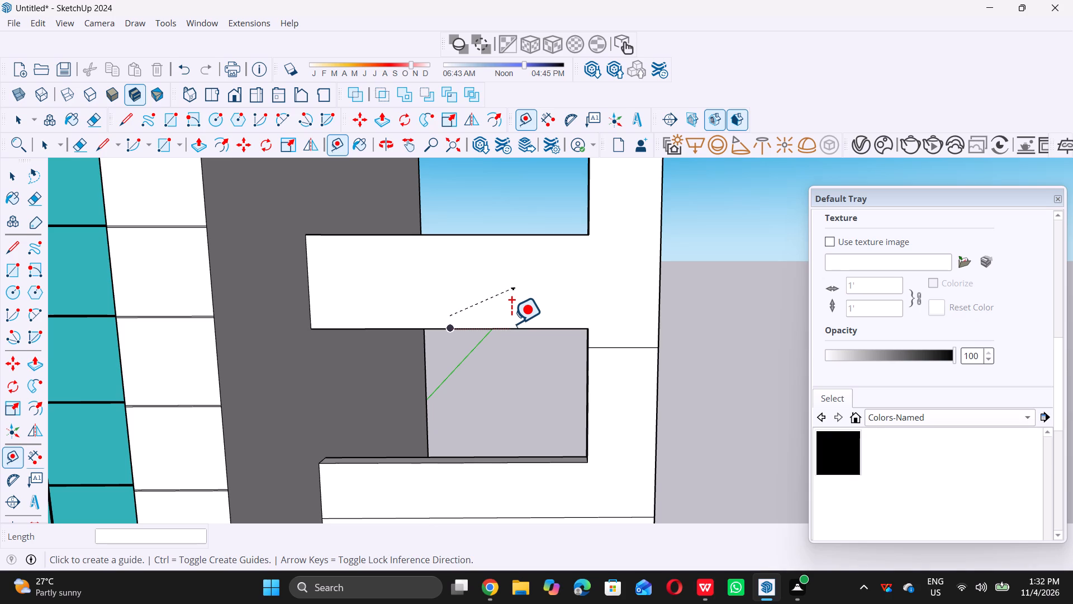
pyautogui.click(521, 333)
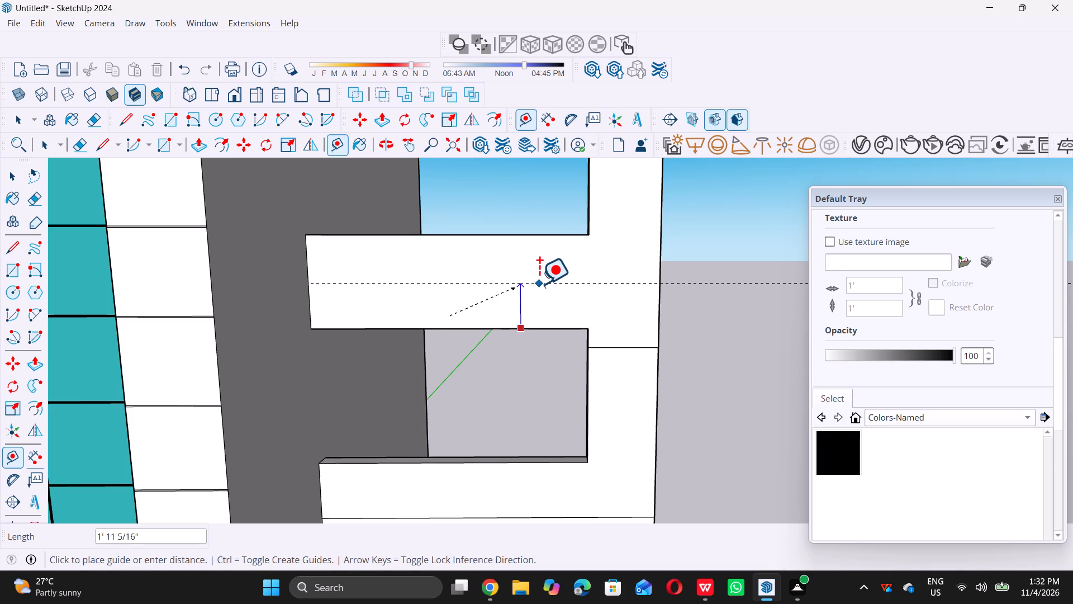
pyautogui.press('1')
pyautogui.press("'")
pyautogui.press('5')
pyautogui.hotkey('shift', '"')
pyautogui.press('Return')
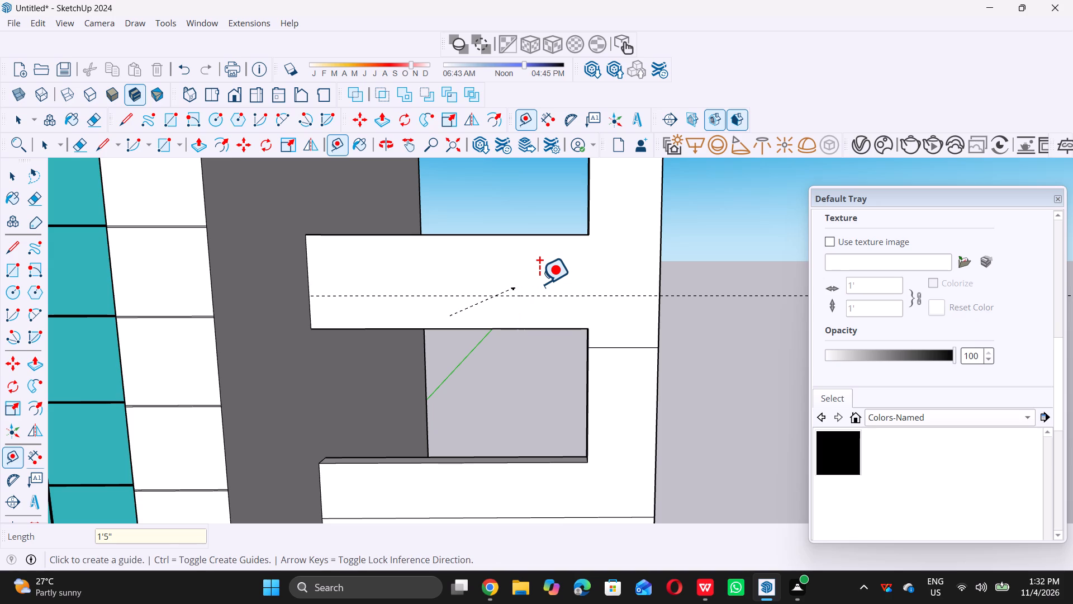
pyautogui.scroll(-12, 539, 284)
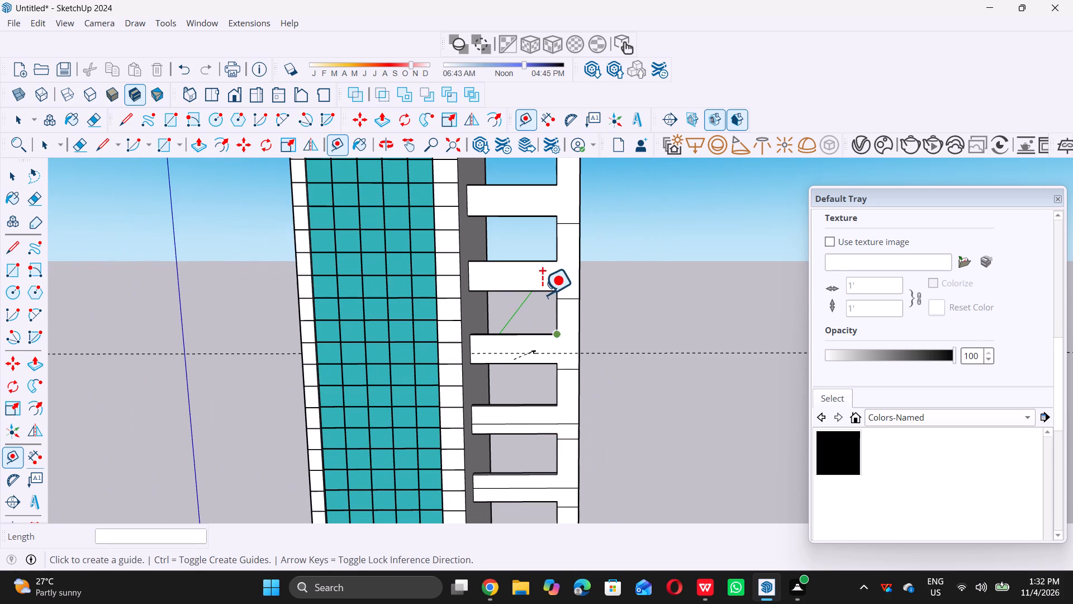
# Place a horizontal guide 1'5" above the lower edge of the fourth beam from the top.
pyautogui.scroll(5, 533, 279)
pyautogui.click(545, 298)
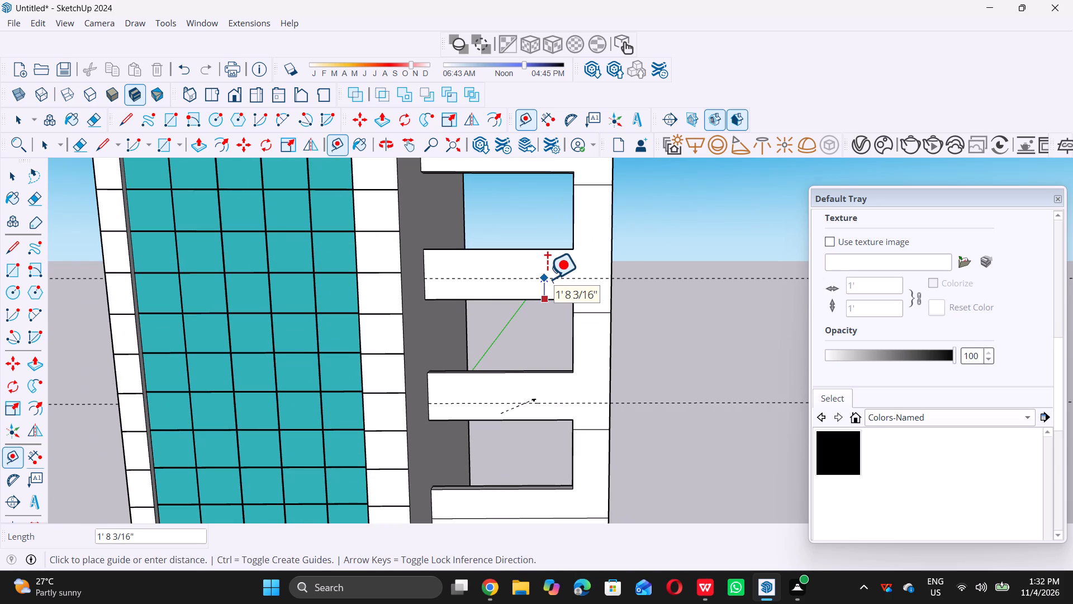
pyautogui.press('1')
pyautogui.press("'")
pyautogui.press('5')
pyautogui.hotkey('shift', '"')
pyautogui.press('Return')
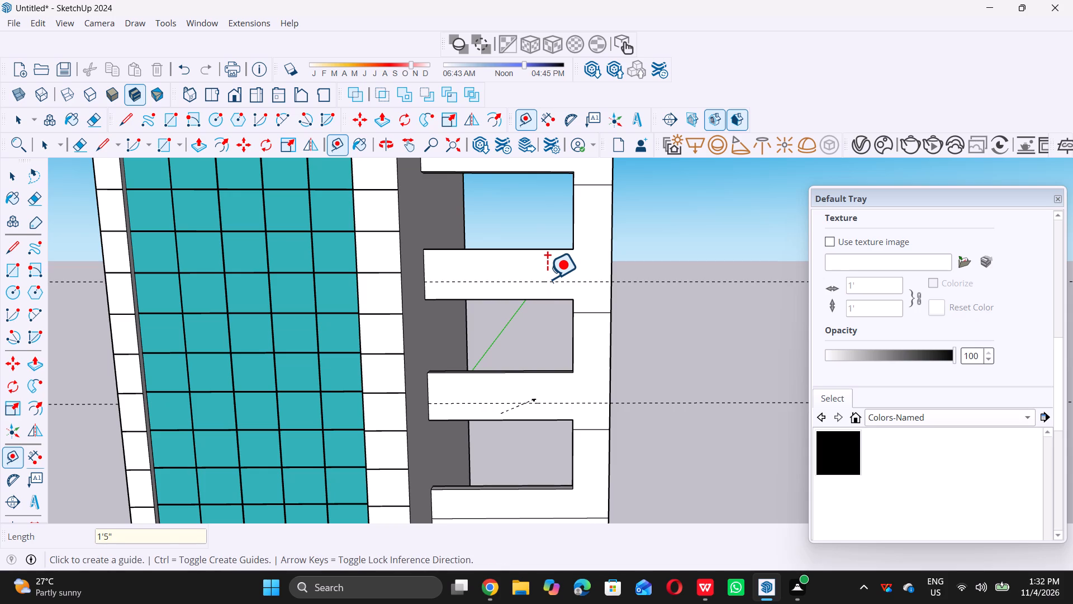
# Place a horizontal guide 1'5" above the lower edge of the third beam from the top.
pyautogui.scroll(-5, 547, 279)
pyautogui.scroll(-8, 538, 393)
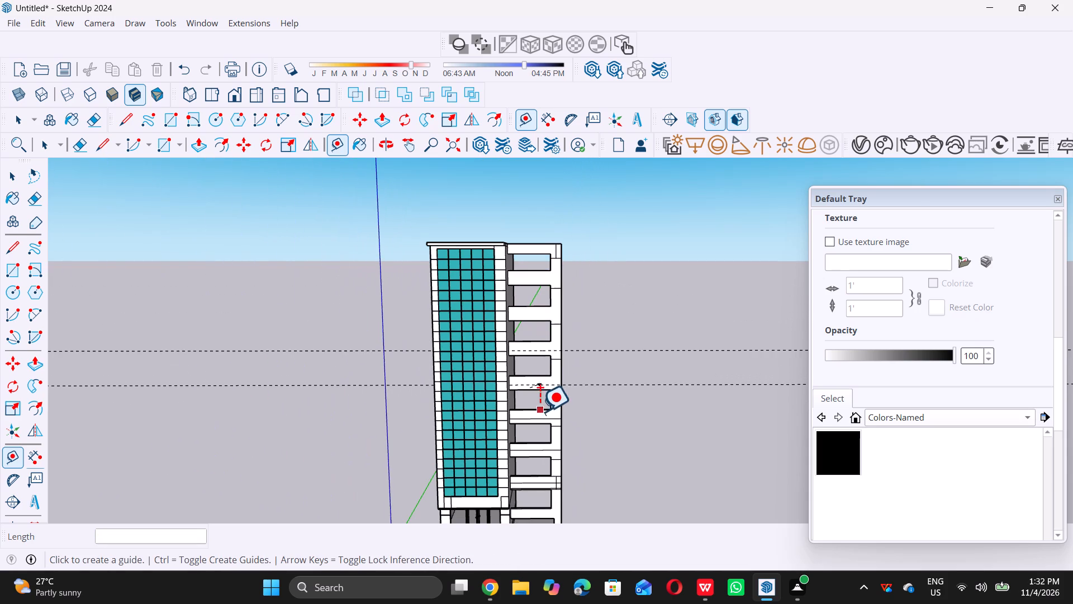
pyautogui.scroll(6, 539, 312)
pyautogui.click(538, 325)
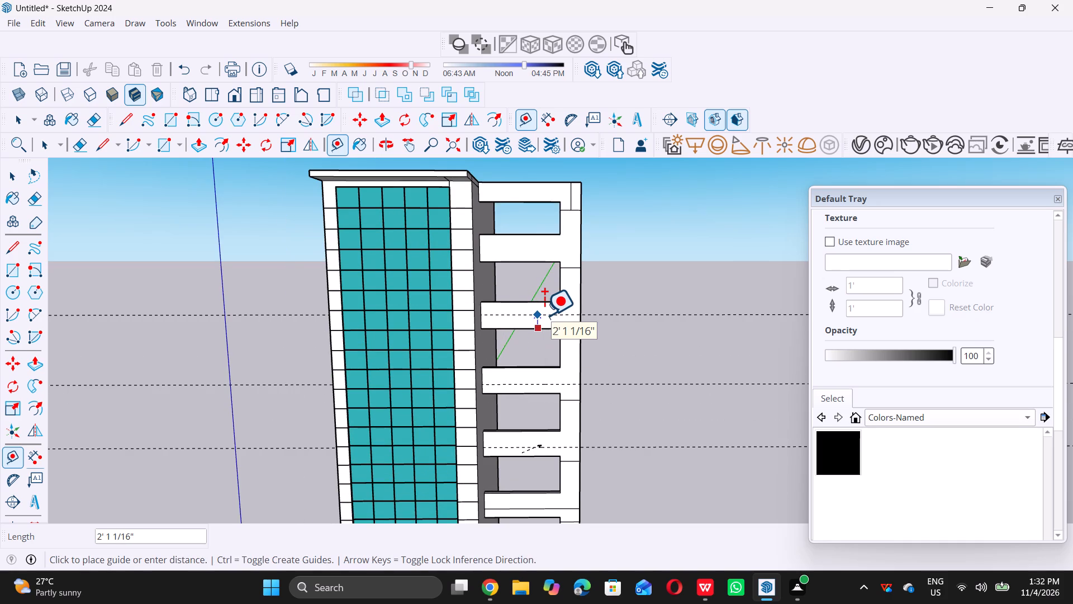
pyautogui.write("1'")
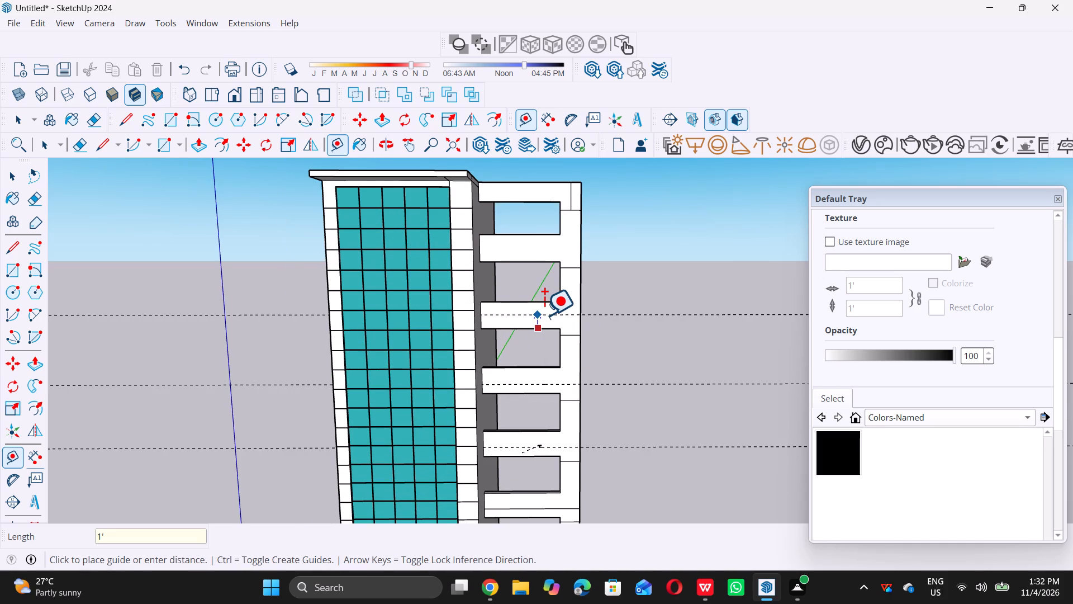
pyautogui.press('5')
pyautogui.hotkey('shift', '"')
pyautogui.press('Return')
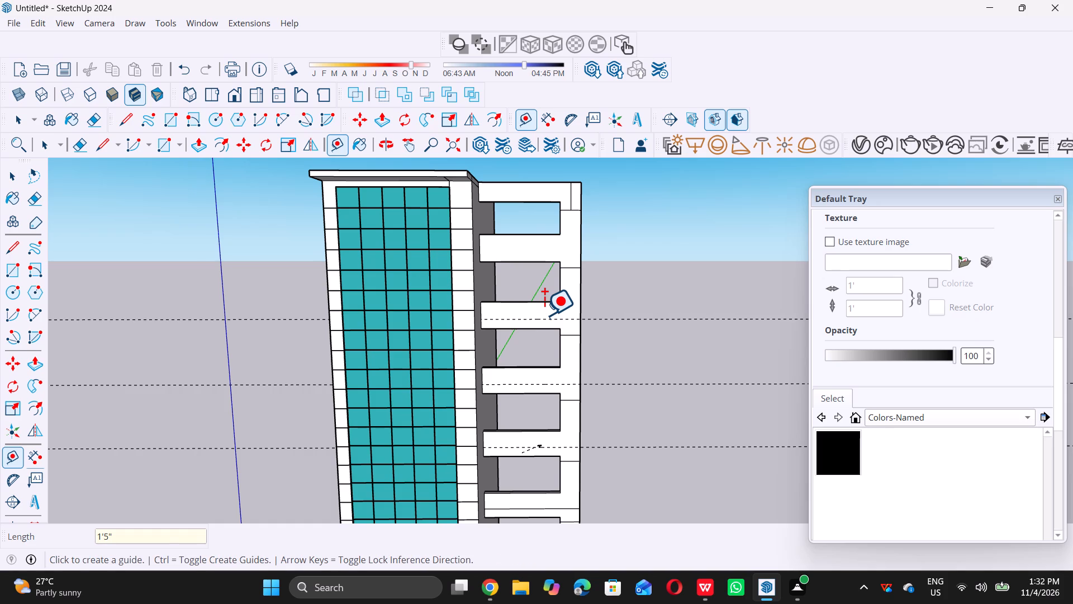
# Place guides along the lower edge of the second beam from the top and 1'5" above that edge.
pyautogui.scroll(-5, 551, 363)
pyautogui.scroll(11, 560, 286)
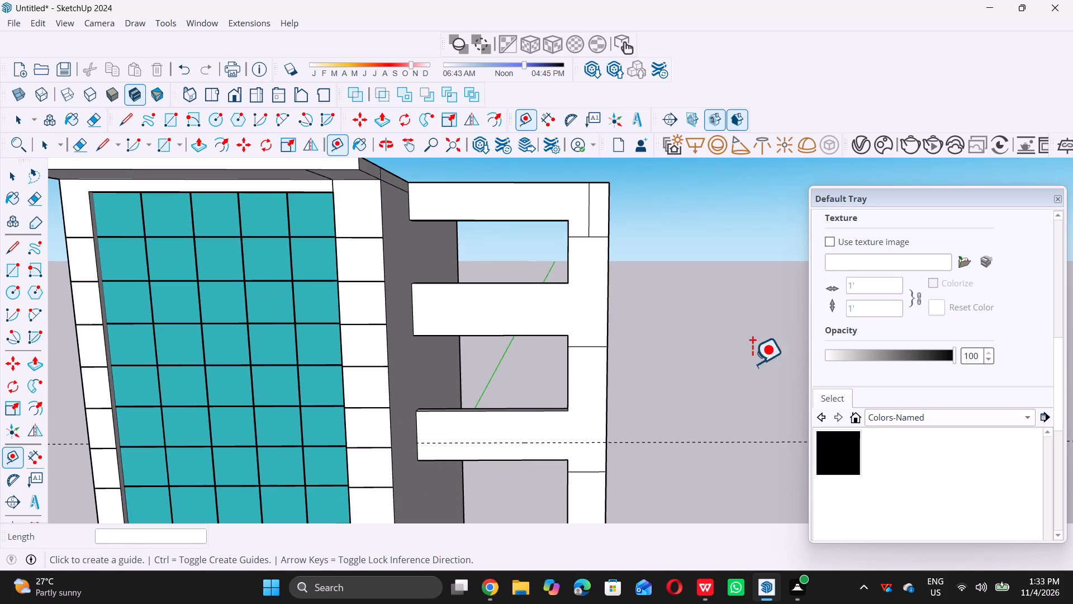
pyautogui.doubleClick(549, 332)
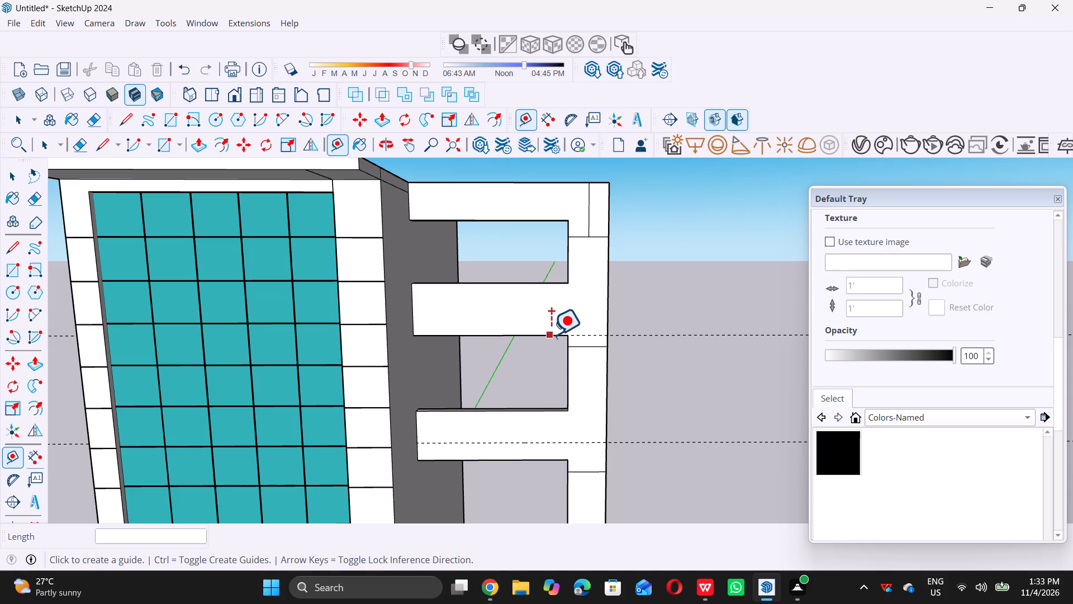
pyautogui.click(551, 334)
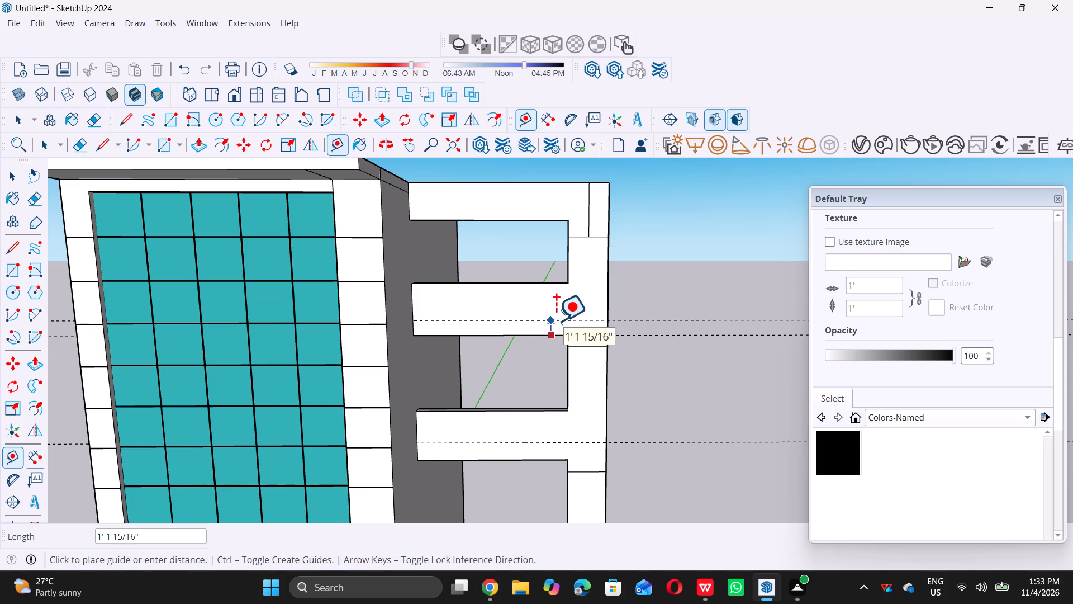
pyautogui.write("1'")
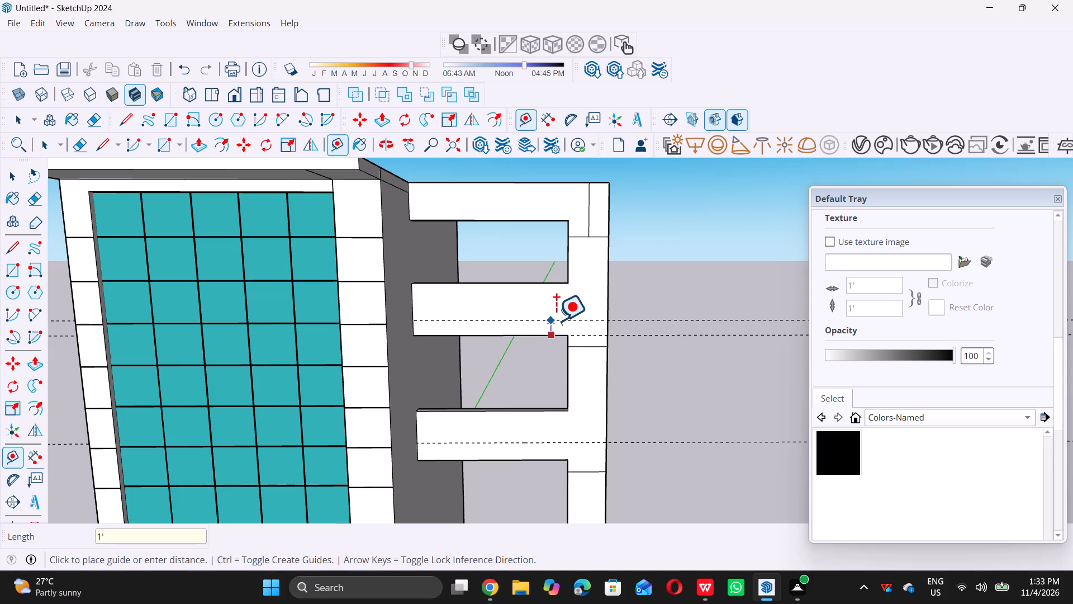
pyautogui.press('5')
pyautogui.hotkey('shift', '"')
pyautogui.press('Return')
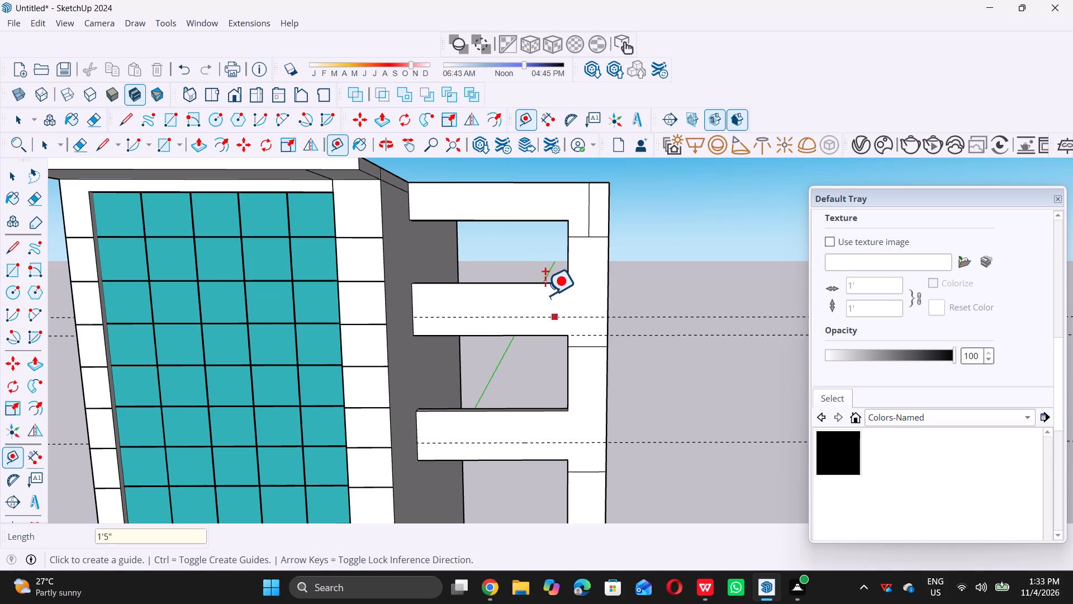
# Place guides along the topmost beam's lower edge and 1' above that edge.
pyautogui.scroll(-11, 516, 209)
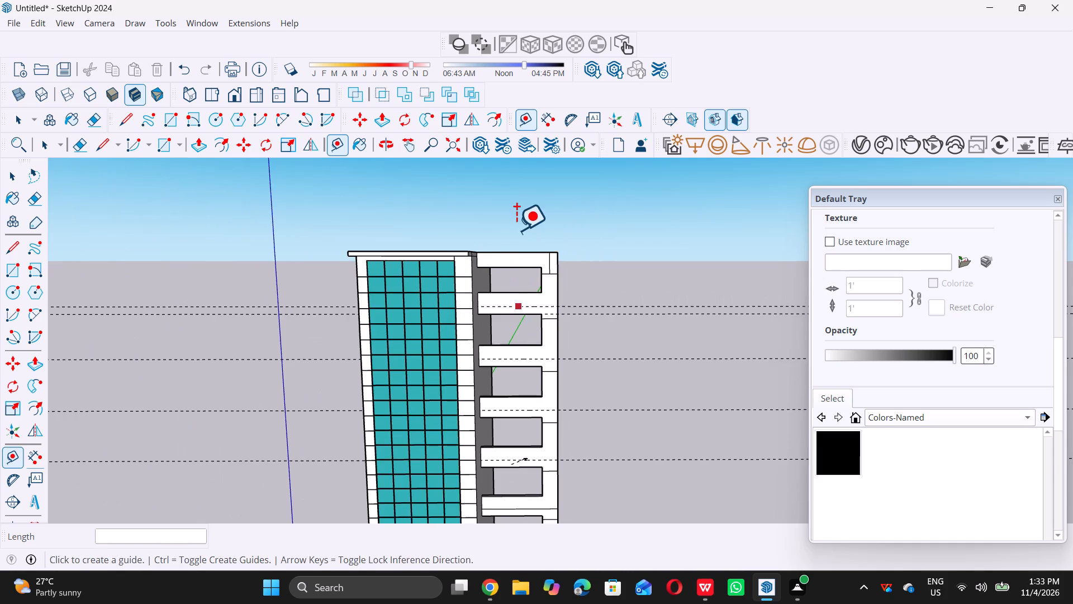
pyautogui.scroll(7, 516, 229)
pyautogui.scroll(5, 527, 272)
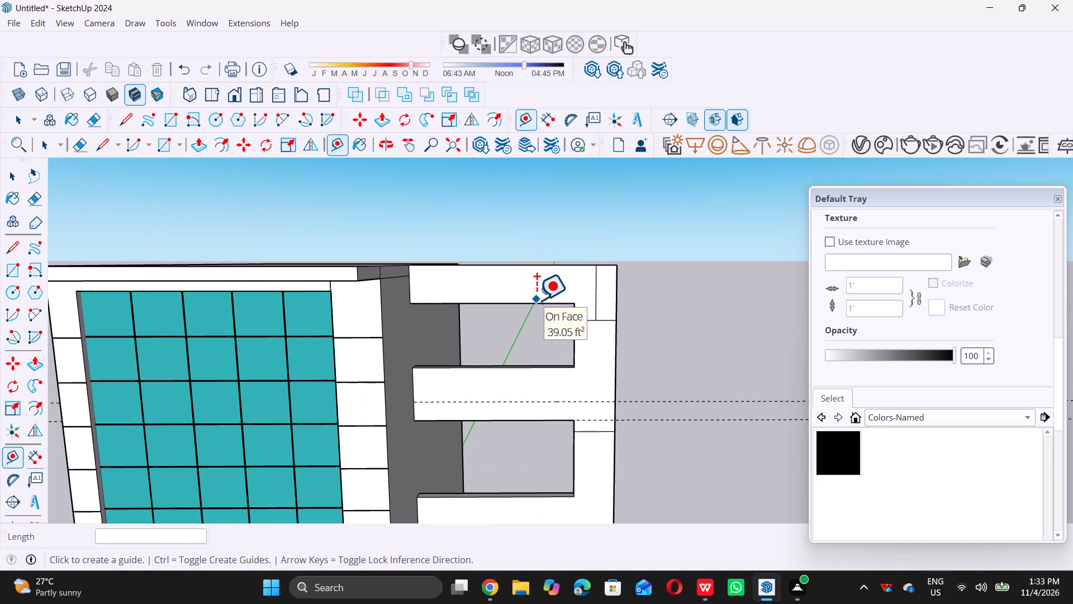
pyautogui.doubleClick(538, 303)
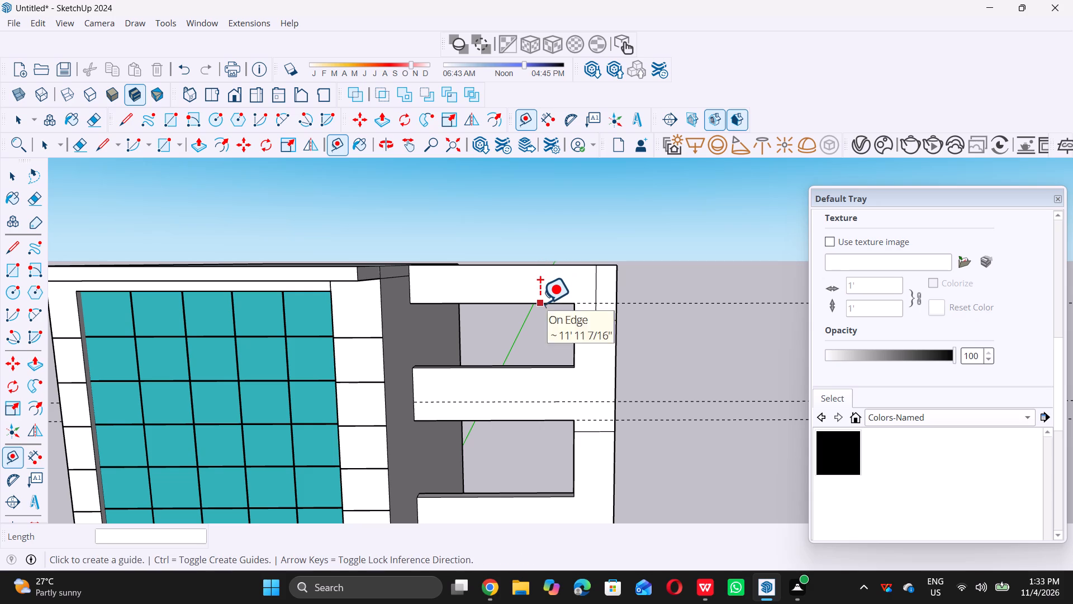
pyautogui.doubleClick(540, 304)
pyautogui.click(542, 300)
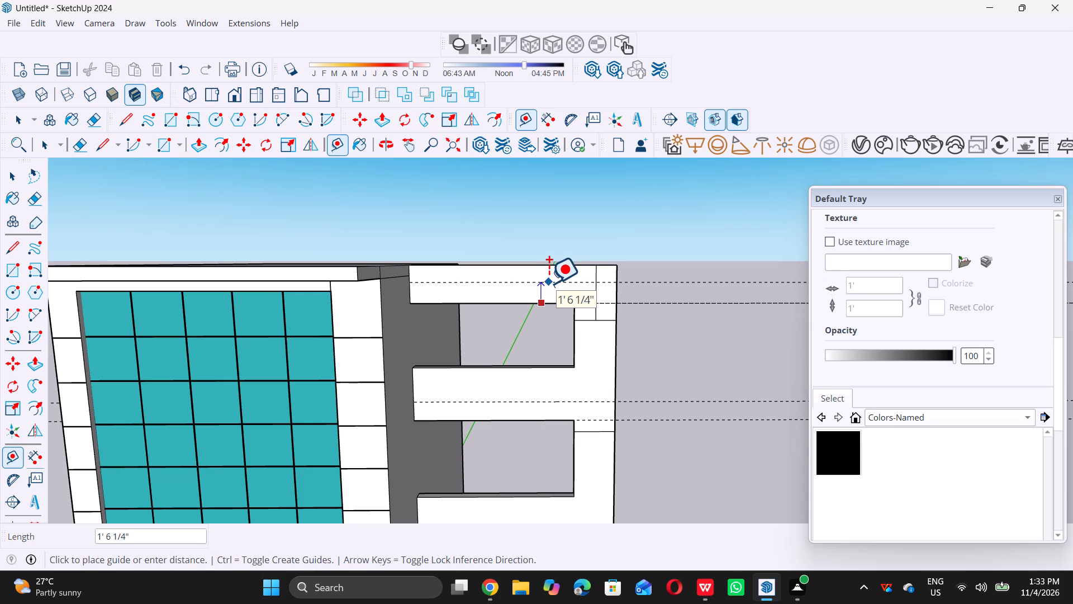
pyautogui.write("1'")
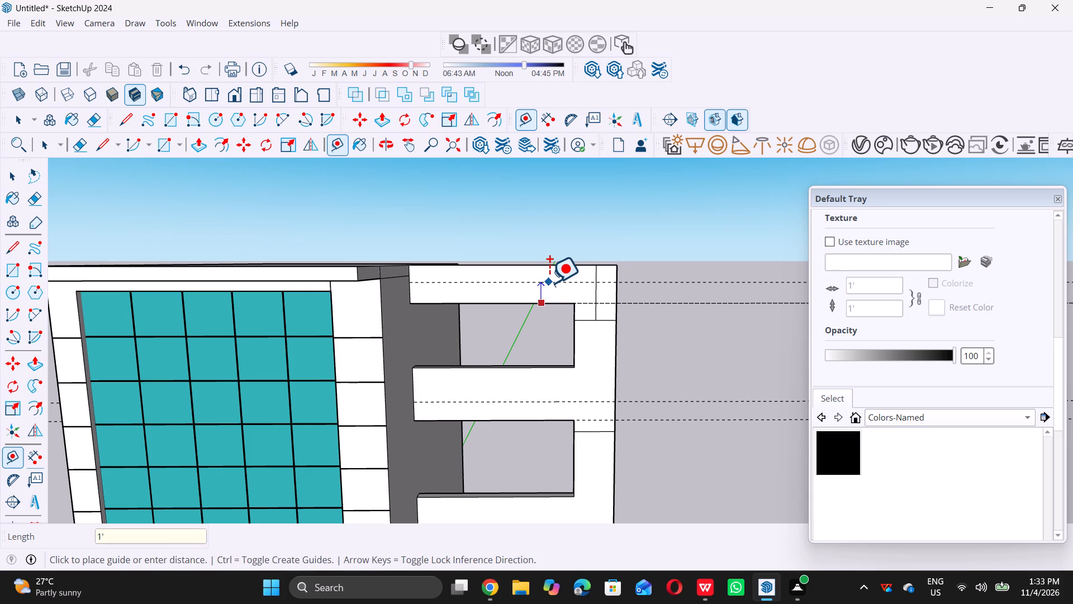
pyautogui.press('Return')
pyautogui.scroll(-4, 520, 347)
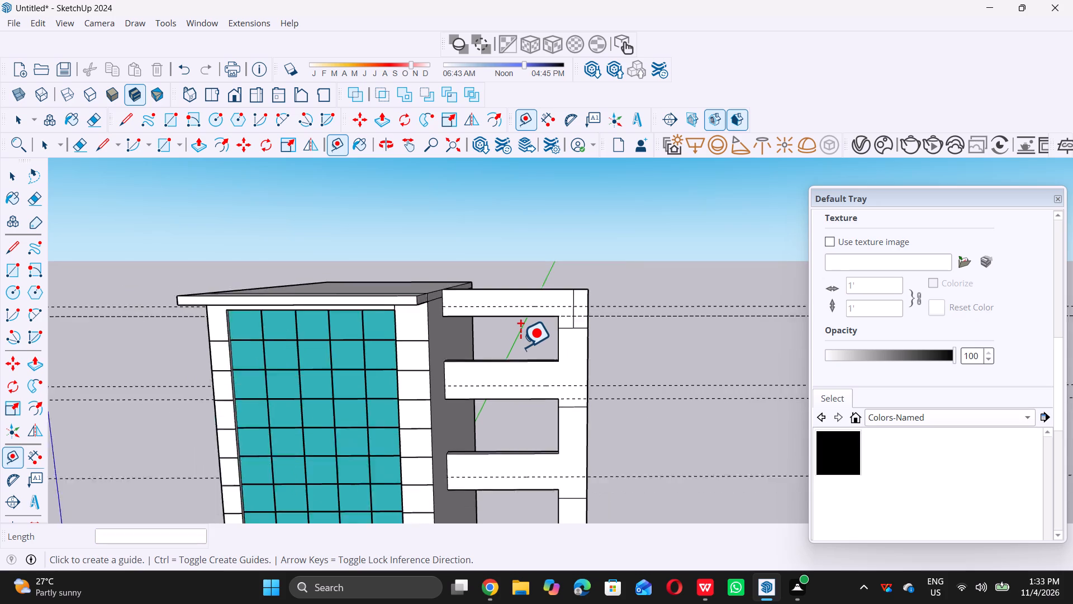
pyautogui.press('space')
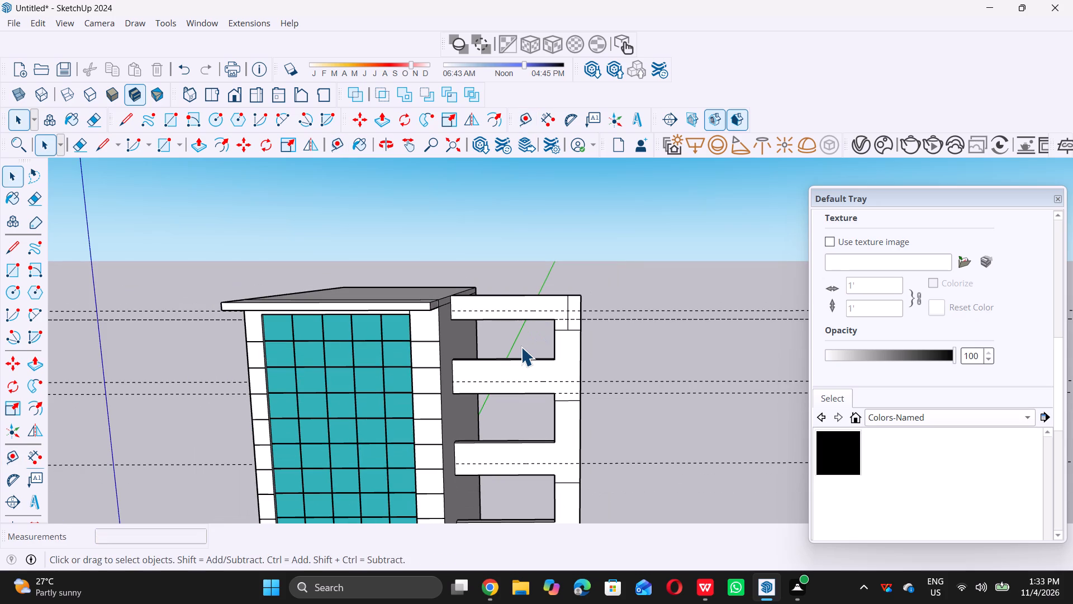
# Draw a horizontal line along the guide across the lowest guided beam, from its inner end to the post's outer edge.
pyautogui.scroll(-12, 538, 384)
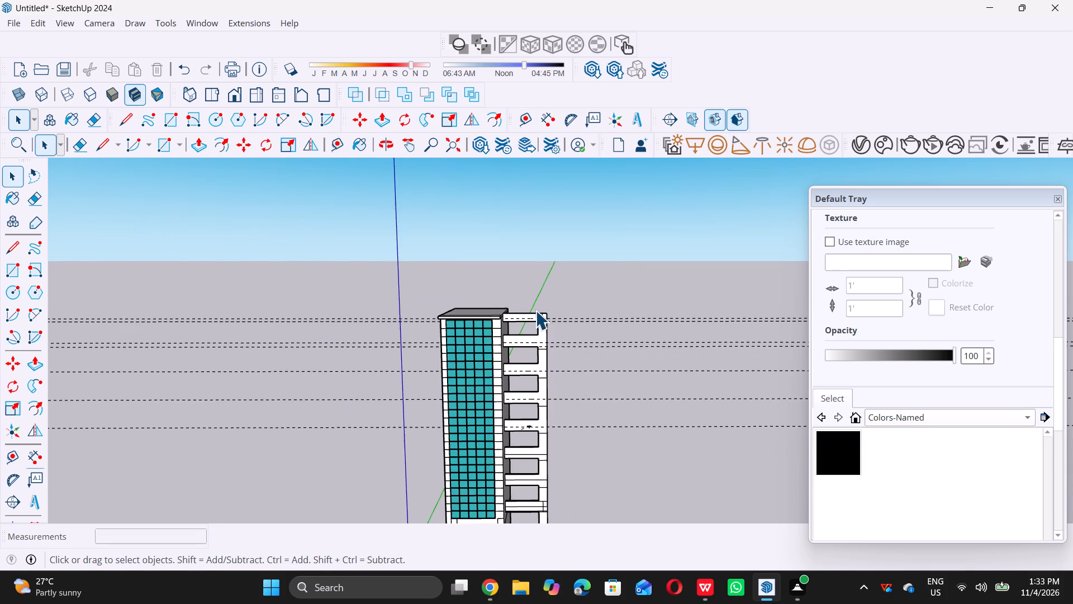
pyautogui.scroll(-3, 535, 310)
pyautogui.scroll(14, 536, 385)
pyautogui.scroll(7, 524, 416)
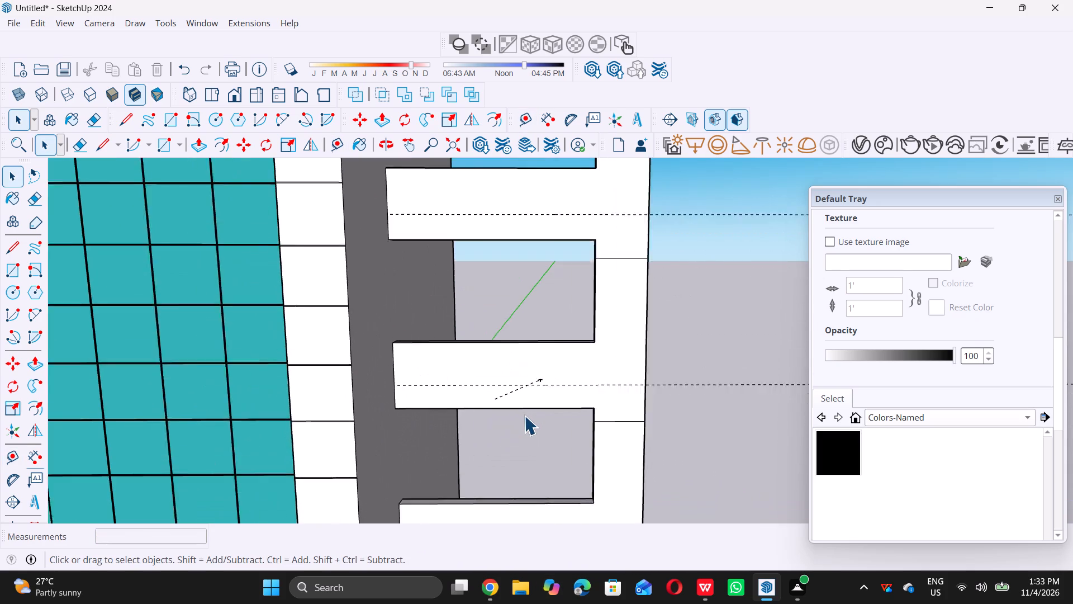
pyautogui.press('l')
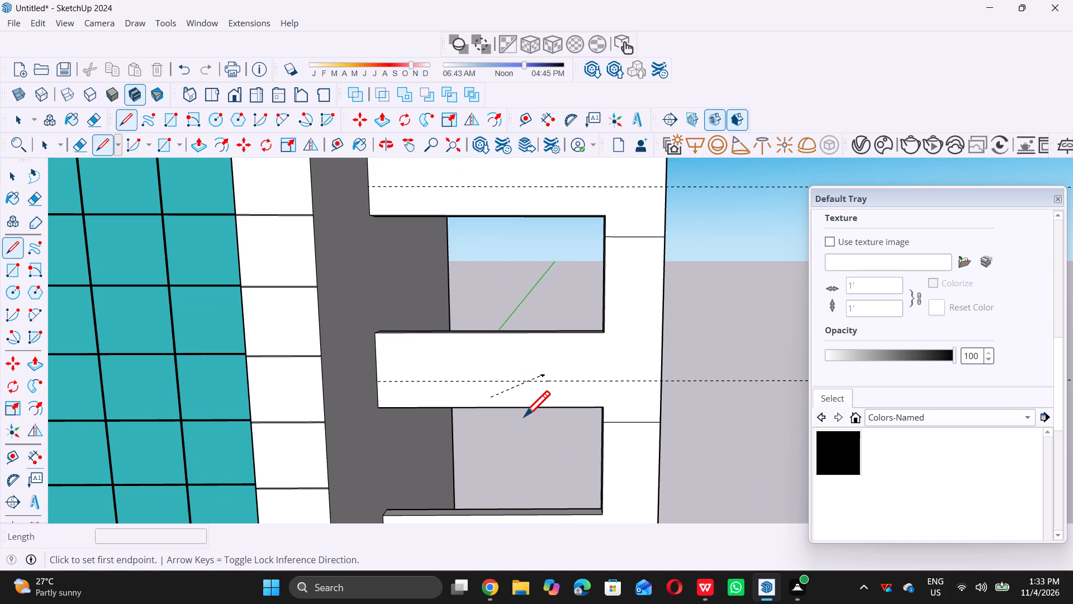
pyautogui.doubleClick(381, 380)
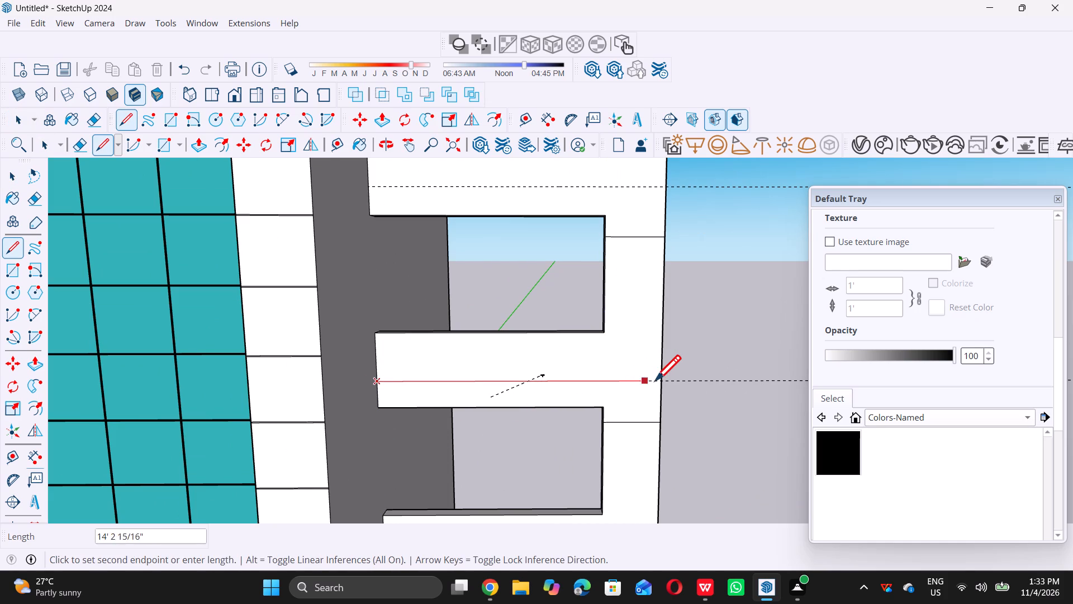
pyautogui.doubleClick(658, 380)
# Draw a 15' horizontal line along the guide across the fourth beam from the top, ending at the post's outer edge.
pyautogui.scroll(-10, 629, 421)
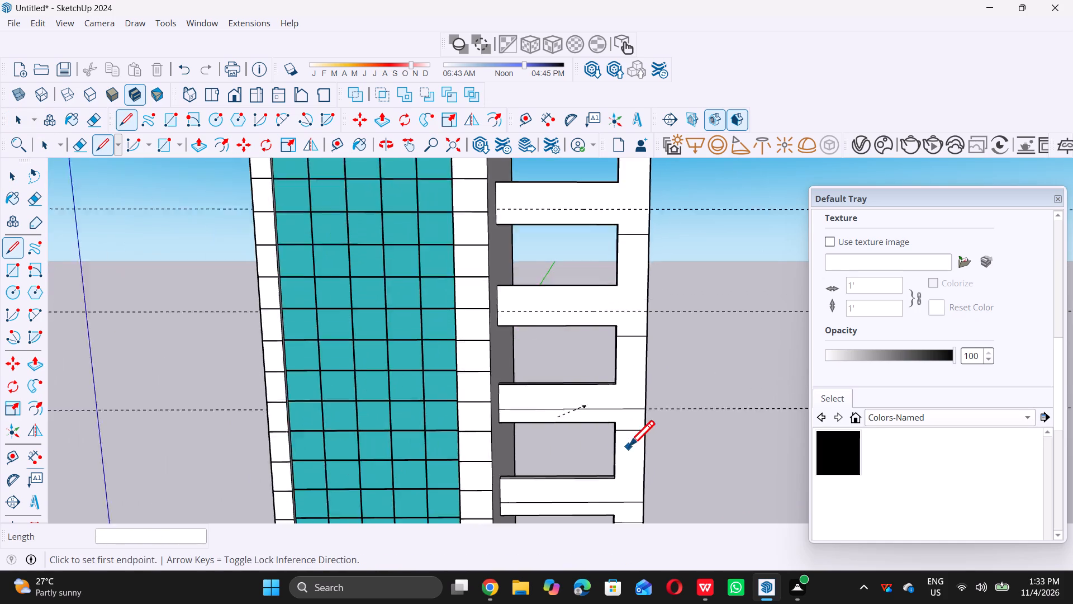
pyautogui.scroll(7, 600, 314)
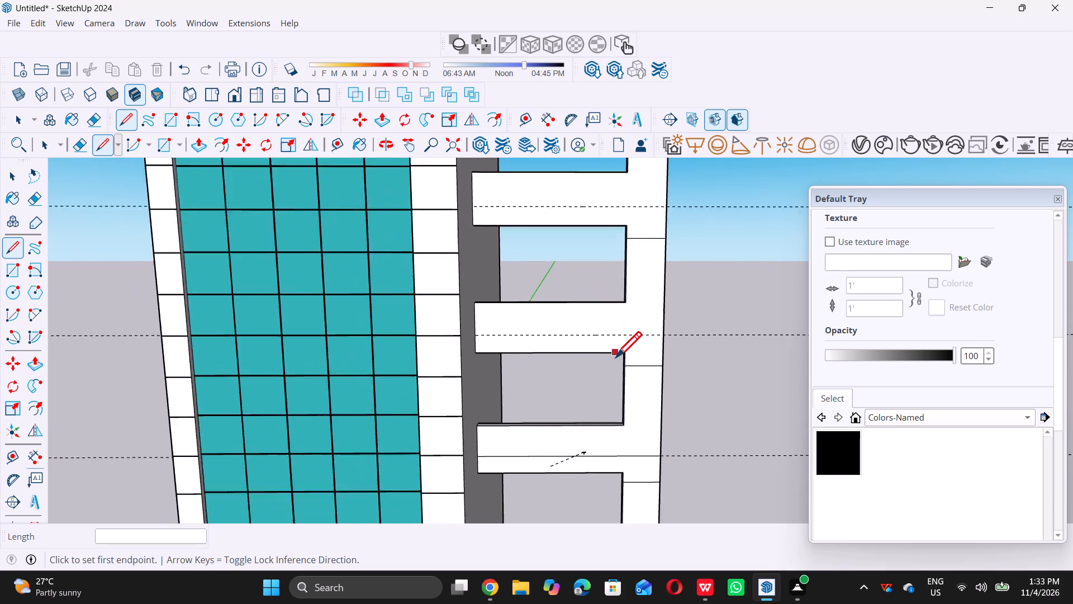
pyautogui.scroll(4, 615, 357)
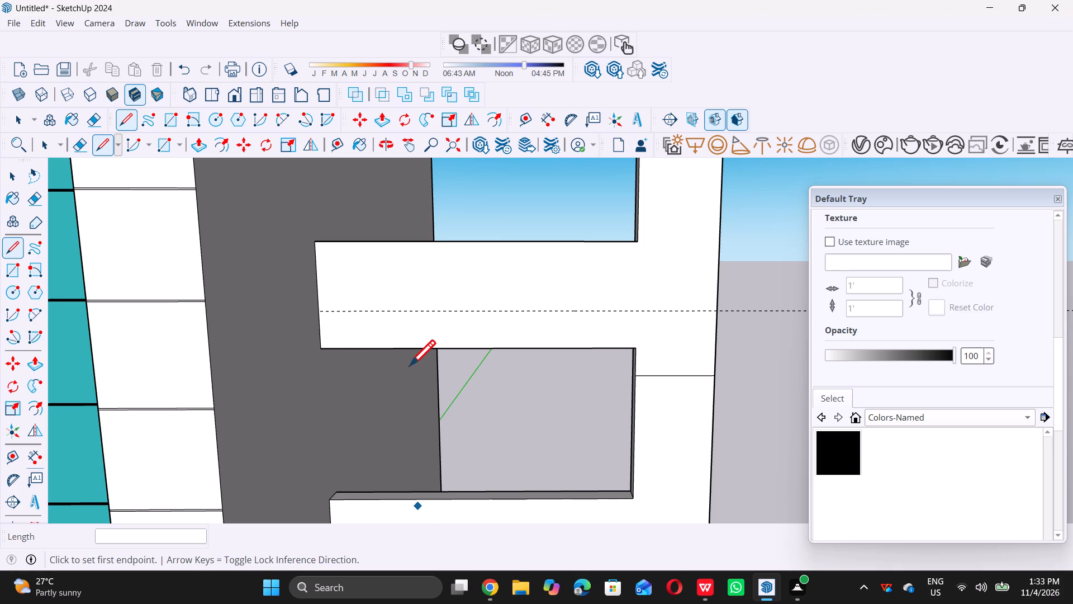
pyautogui.doubleClick(323, 311)
pyautogui.click(714, 307)
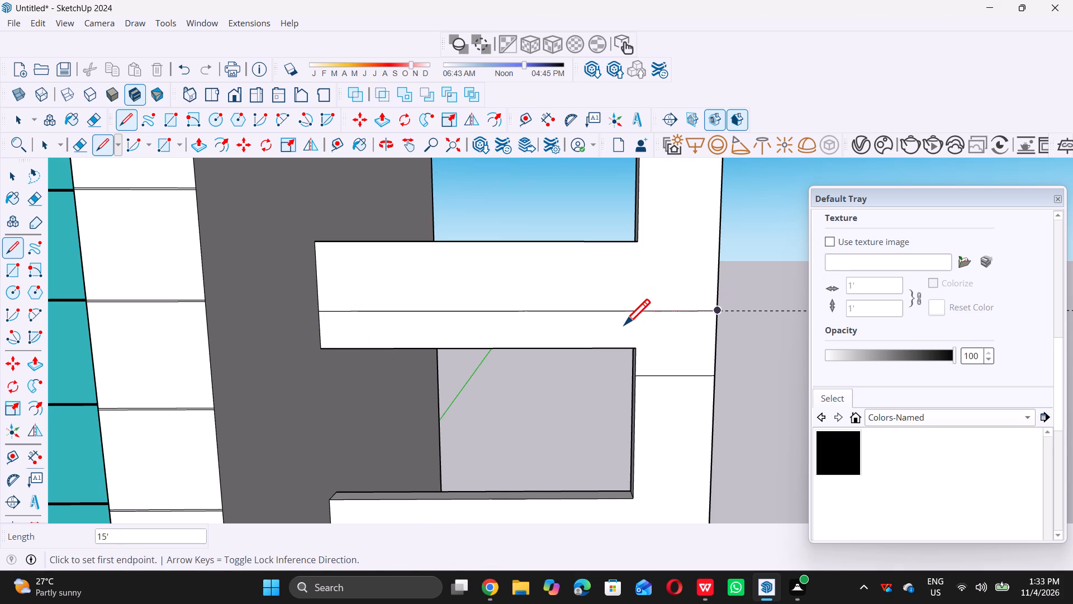
# Draw a 15' horizontal line along the guide across the third beam from the top, ending at the post's outer edge.
pyautogui.scroll(-19, 614, 333)
pyautogui.scroll(4, 572, 305)
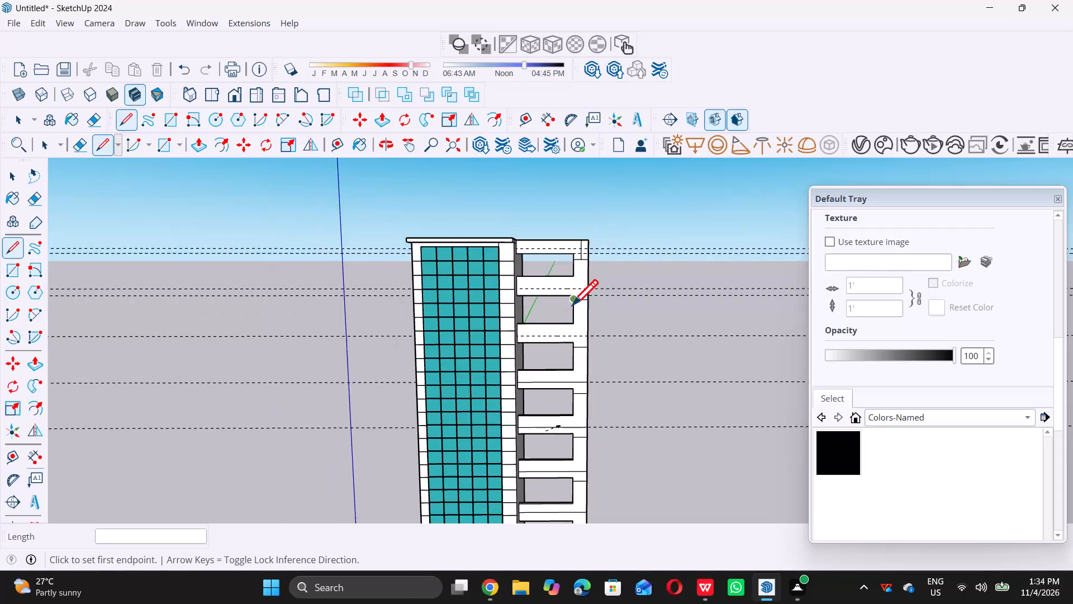
pyautogui.scroll(1, 572, 305)
pyautogui.scroll(14, 575, 361)
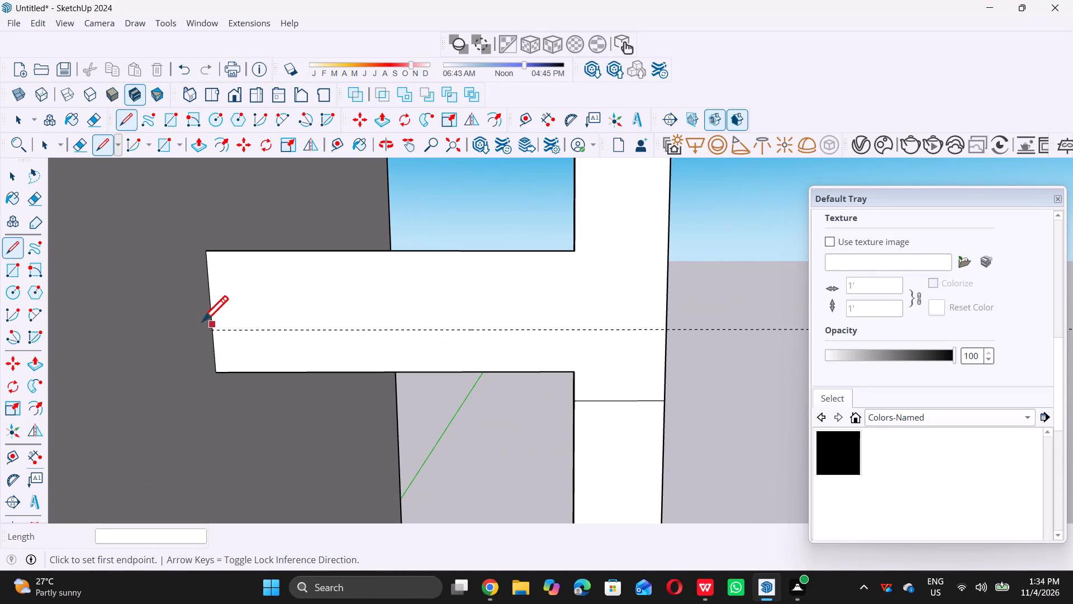
pyautogui.tripleClick(213, 327)
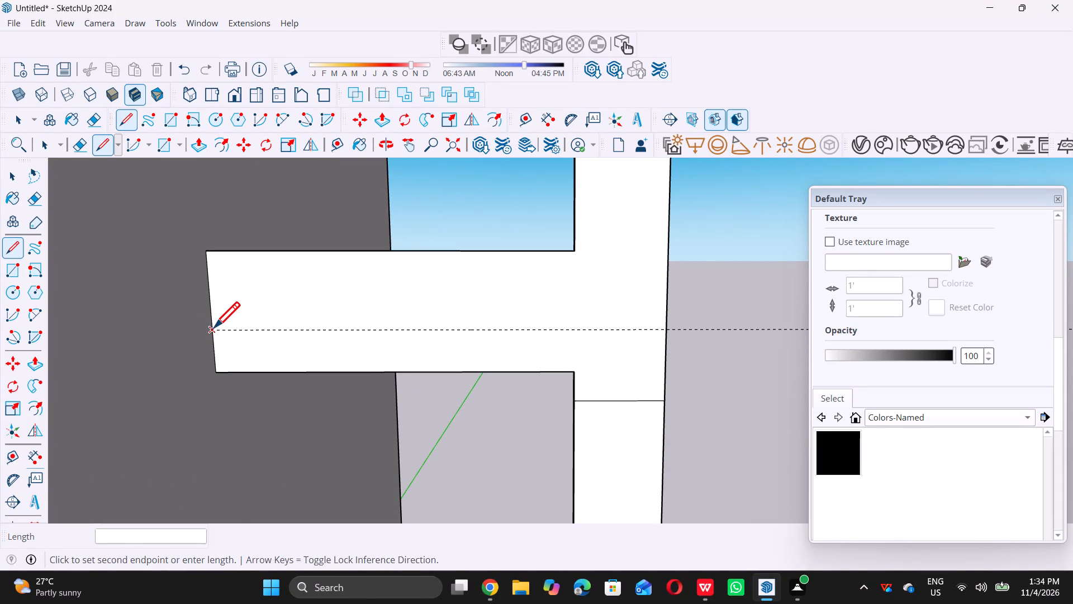
pyautogui.click(665, 331)
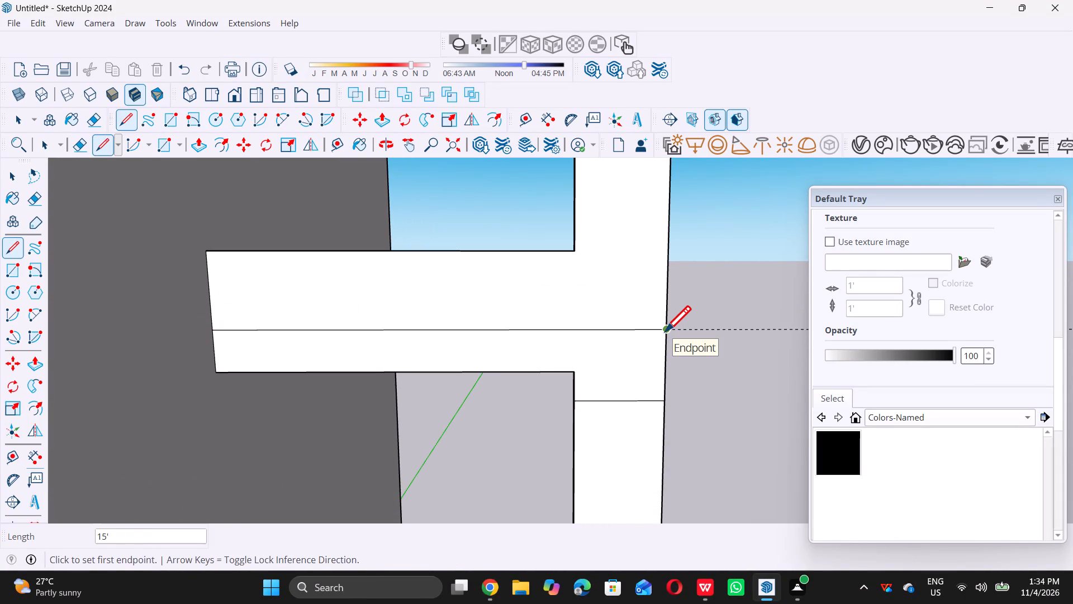
pyautogui.scroll(-15, 605, 379)
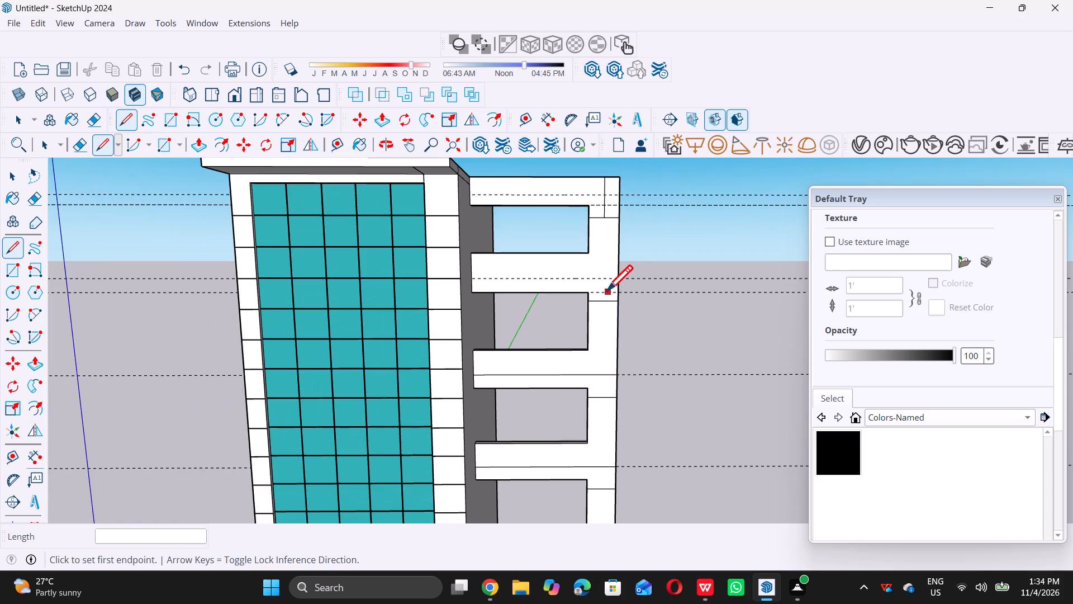
# Draw a 15' horizontal line along the guide across the second beam from the top, ending at the post's outer edge.
pyautogui.scroll(6, 611, 264)
pyautogui.scroll(5, 441, 293)
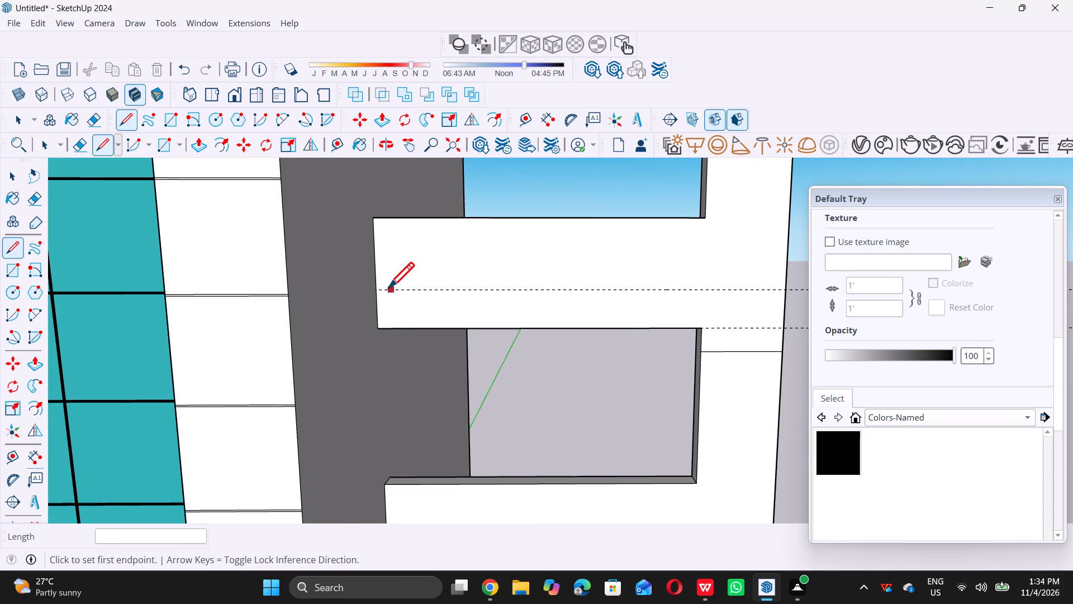
pyautogui.click(379, 289)
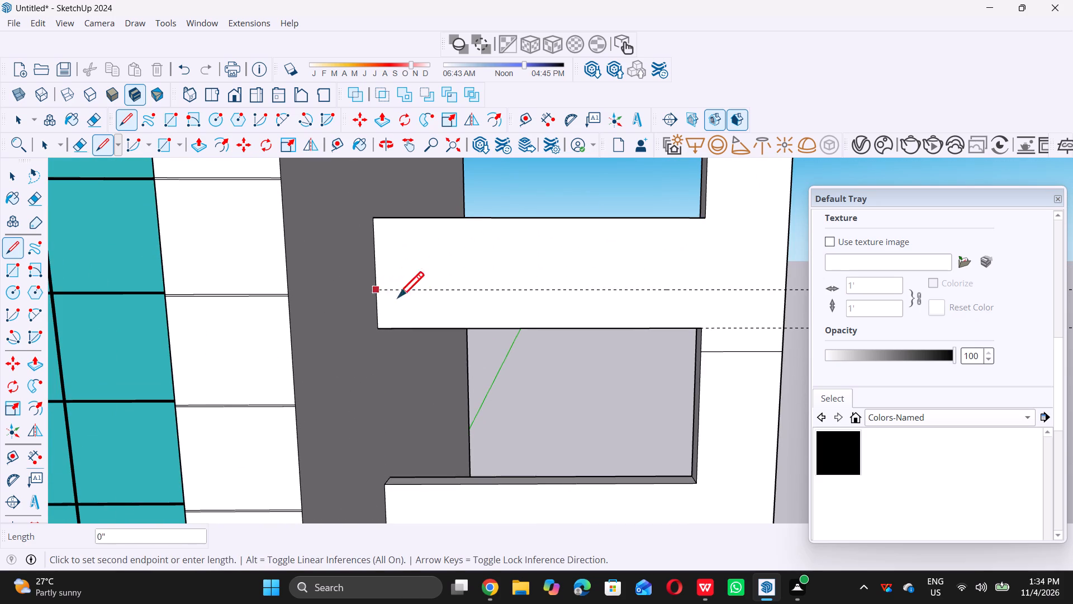
pyautogui.click(790, 294)
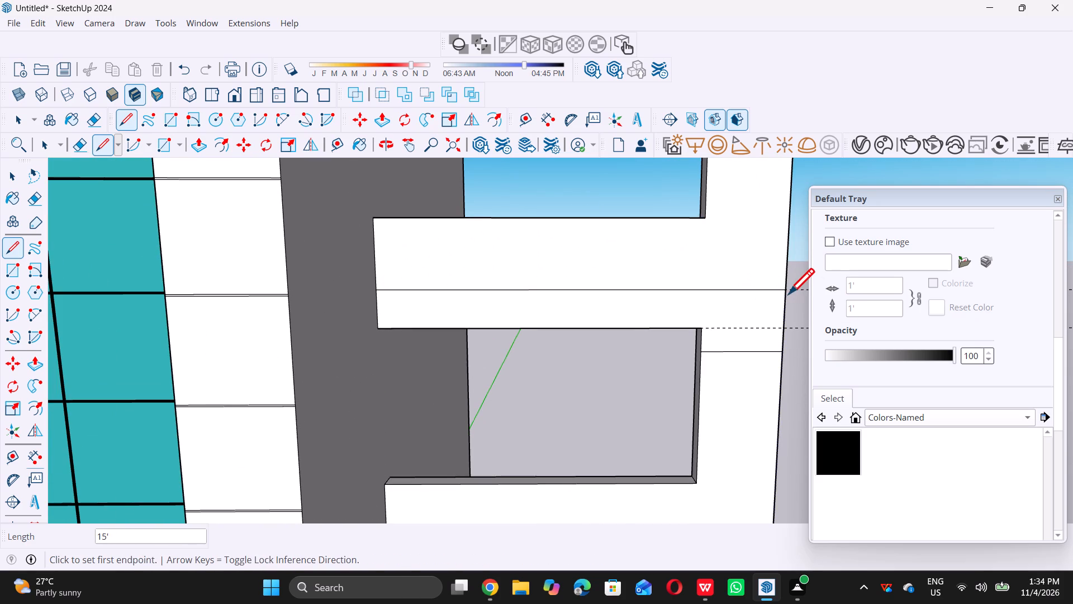
# Draw a 15' horizontal line along the guide across the topmost beam, from its inner end to the post's outer edge.
pyautogui.scroll(-19, 675, 295)
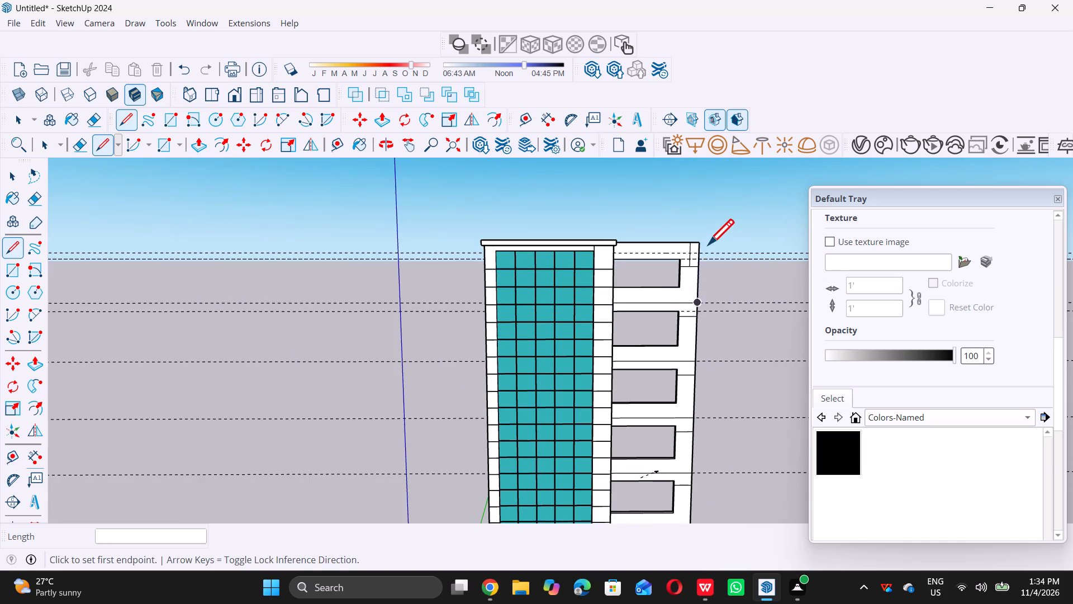
pyautogui.scroll(16, 708, 244)
pyautogui.scroll(5, 676, 262)
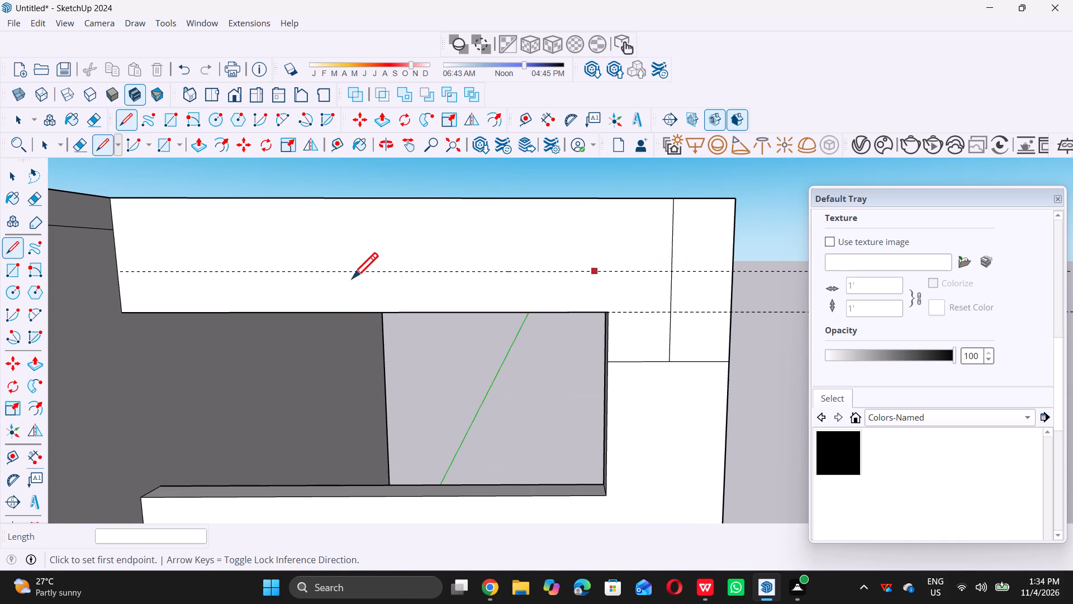
pyautogui.click(118, 271)
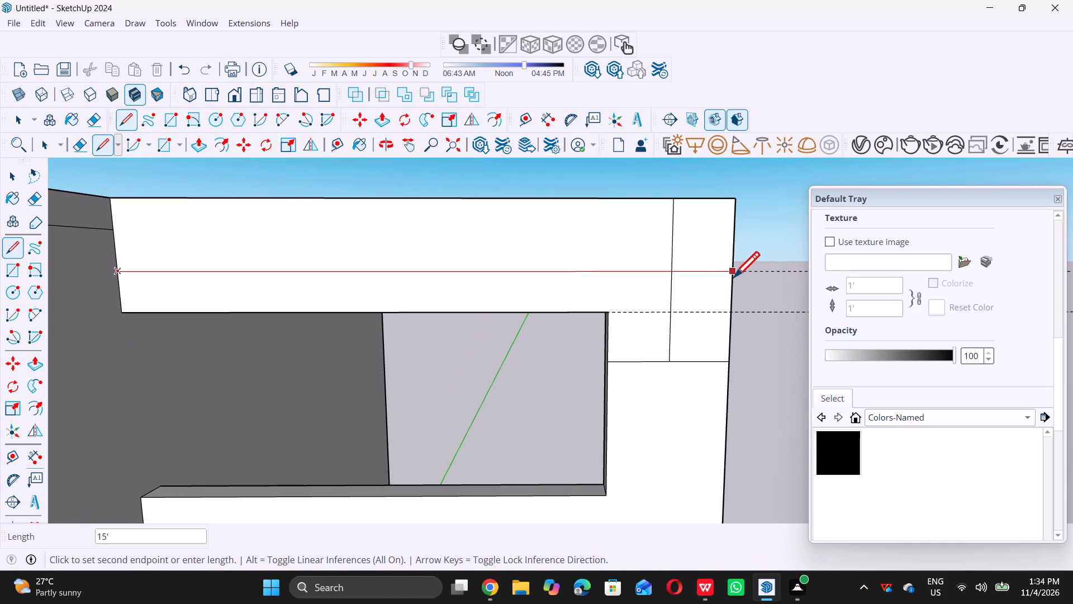
pyautogui.doubleClick(734, 276)
pyautogui.press('space')
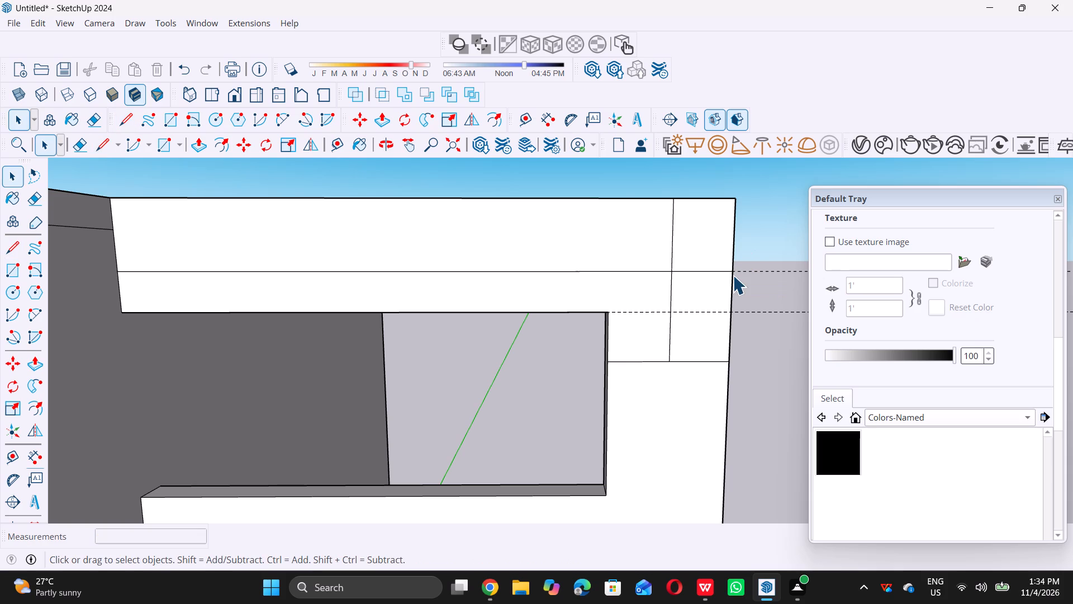
# Delete all guides from the model.
pyautogui.scroll(-20, 720, 277)
pyautogui.scroll(-8, 720, 277)
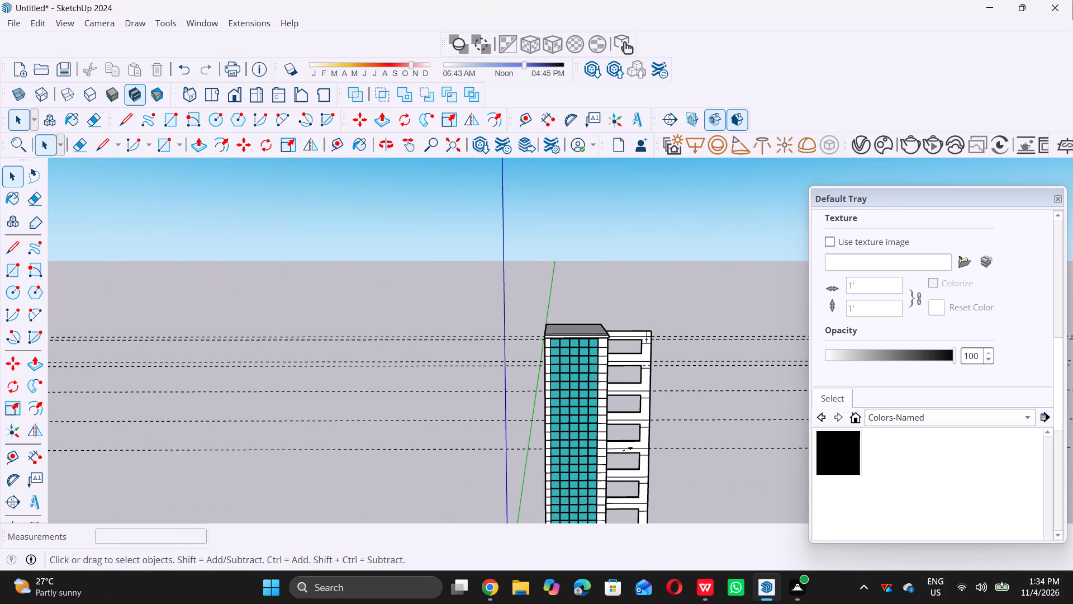
pyautogui.doubleClick(35, 21)
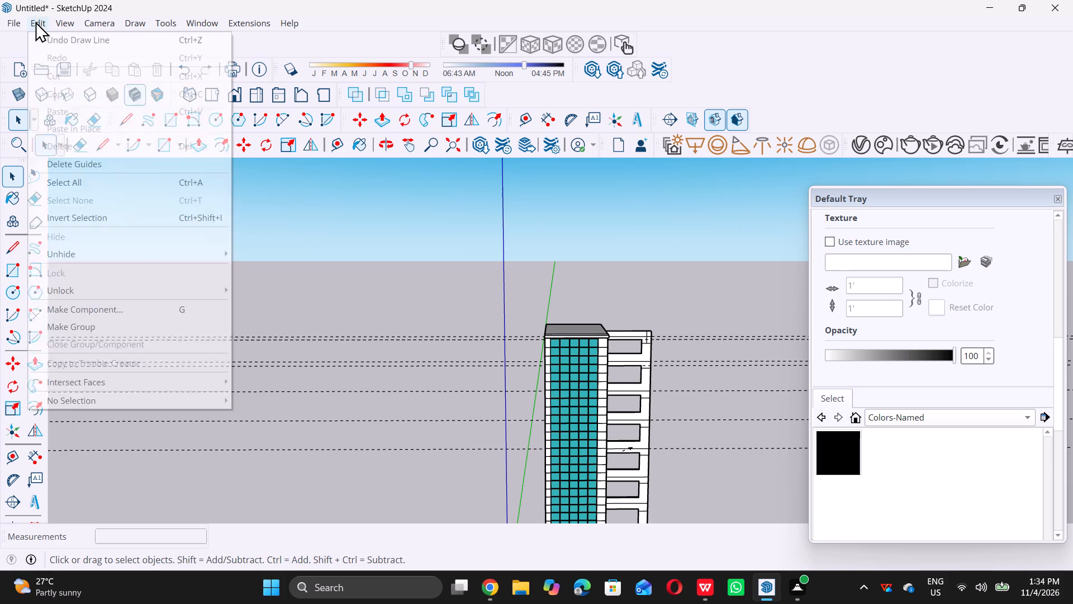
pyautogui.click(36, 22)
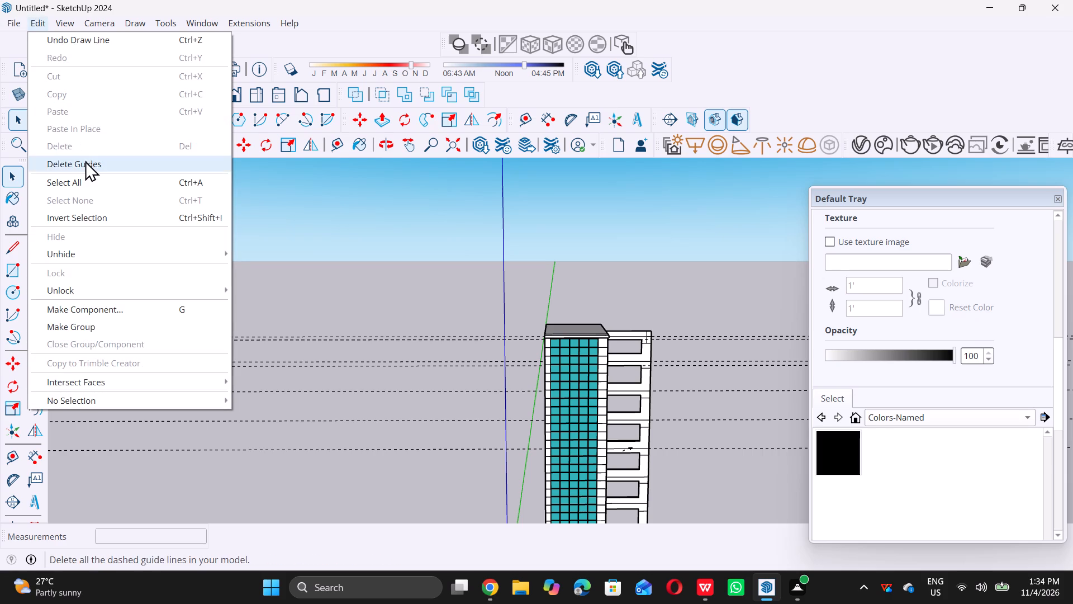
pyautogui.doubleClick(86, 161)
# Examine the tower and its side frame from several angles to check the beam lines.
pyautogui.scroll(-14, 722, 374)
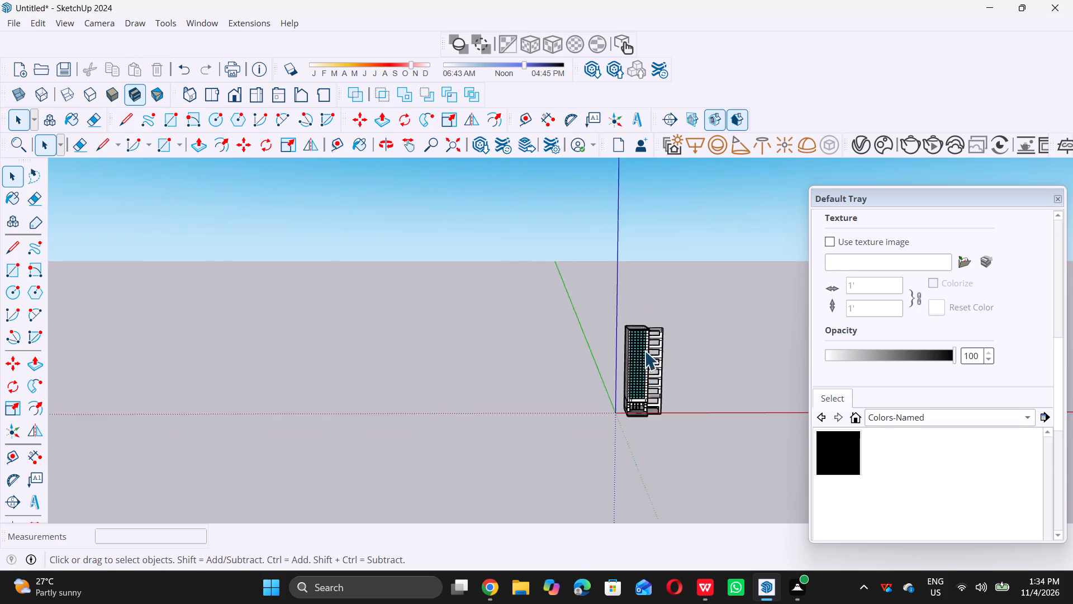
pyautogui.scroll(-1, 644, 351)
pyautogui.moveTo(650, 383); pyautogui.dragTo(639, 367, button='middle')
pyautogui.scroll(1, 660, 378)
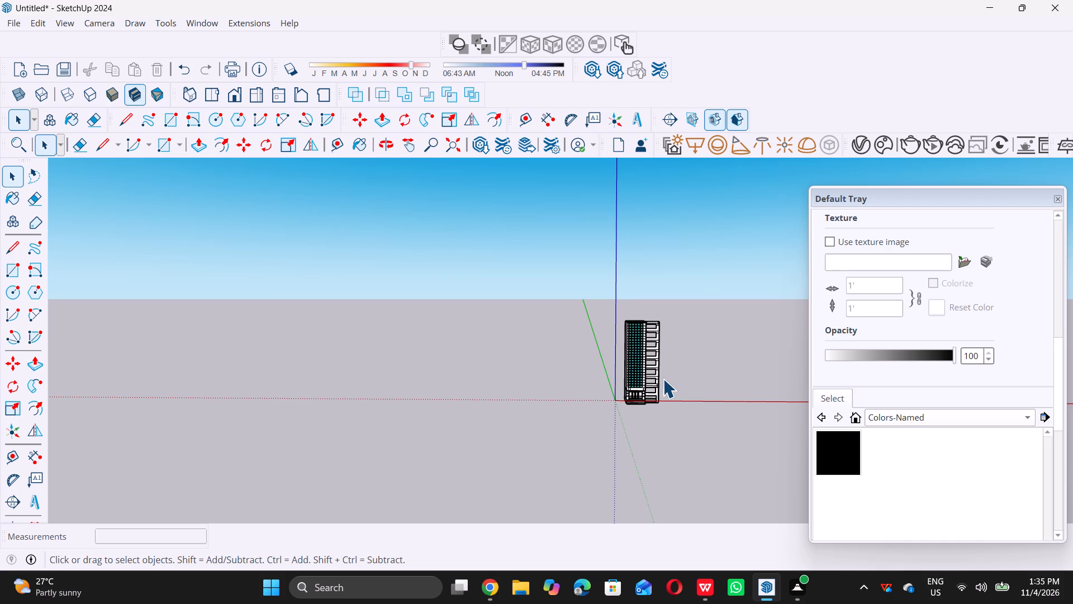
pyautogui.scroll(-3, 488, 302)
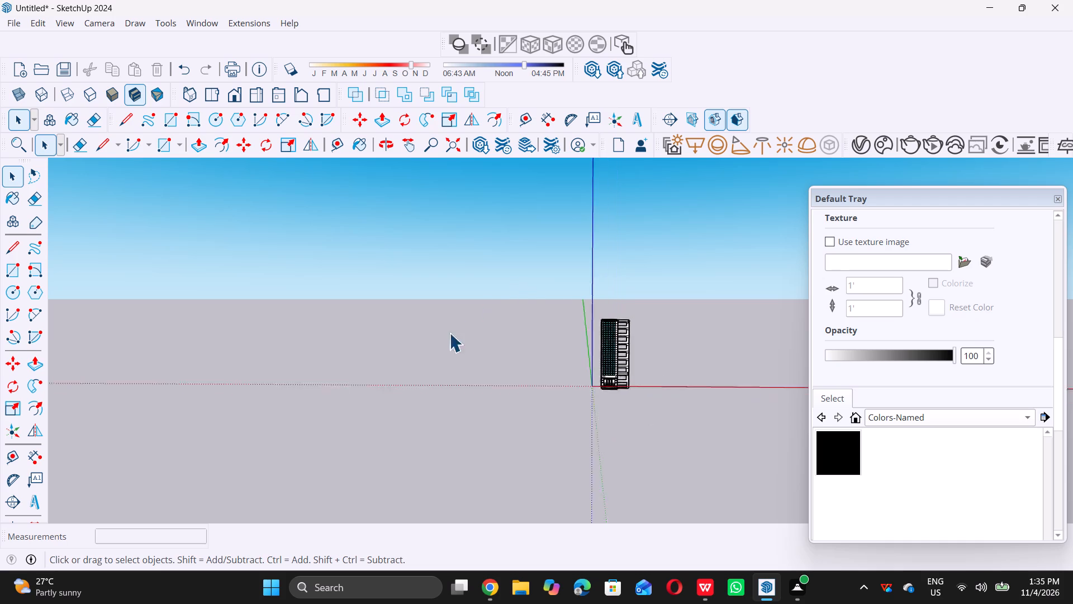
pyautogui.scroll(-3, 449, 333)
pyautogui.moveTo(585, 371); pyautogui.dragTo(606, 375, button='middle')
pyautogui.scroll(1, 606, 375)
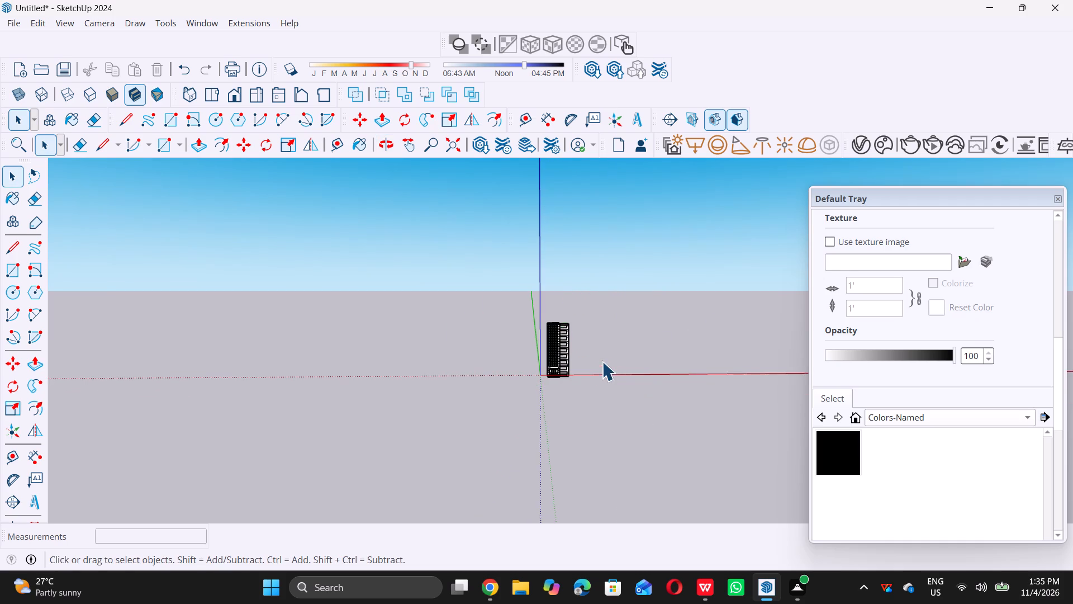
pyautogui.scroll(13, 597, 348)
pyautogui.scroll(-6, 592, 331)
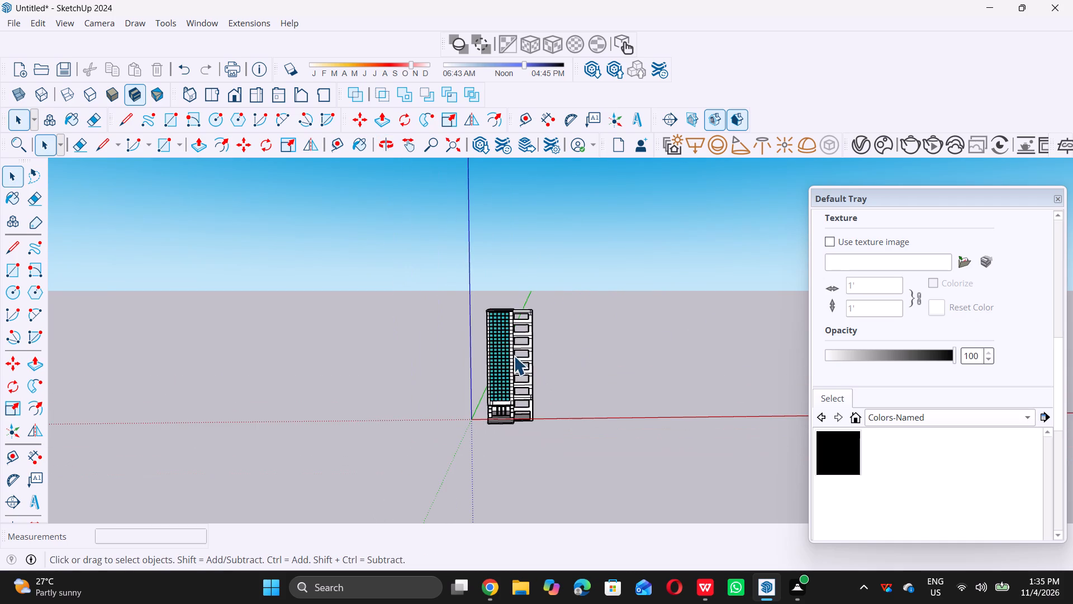
pyautogui.moveTo(514, 356); pyautogui.dragTo(510, 380, button='middle')
pyautogui.moveTo(538, 379); pyautogui.dragTo(539, 372, button='middle')
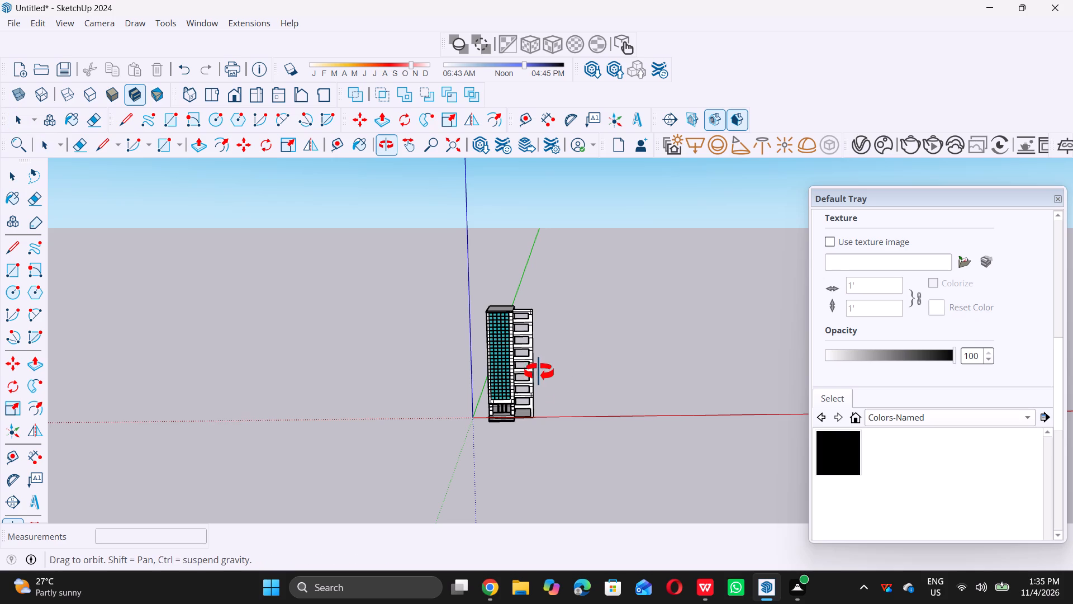
pyautogui.moveTo(539, 372); pyautogui.dragTo(546, 348, button='middle')
pyautogui.scroll(7, 546, 348)
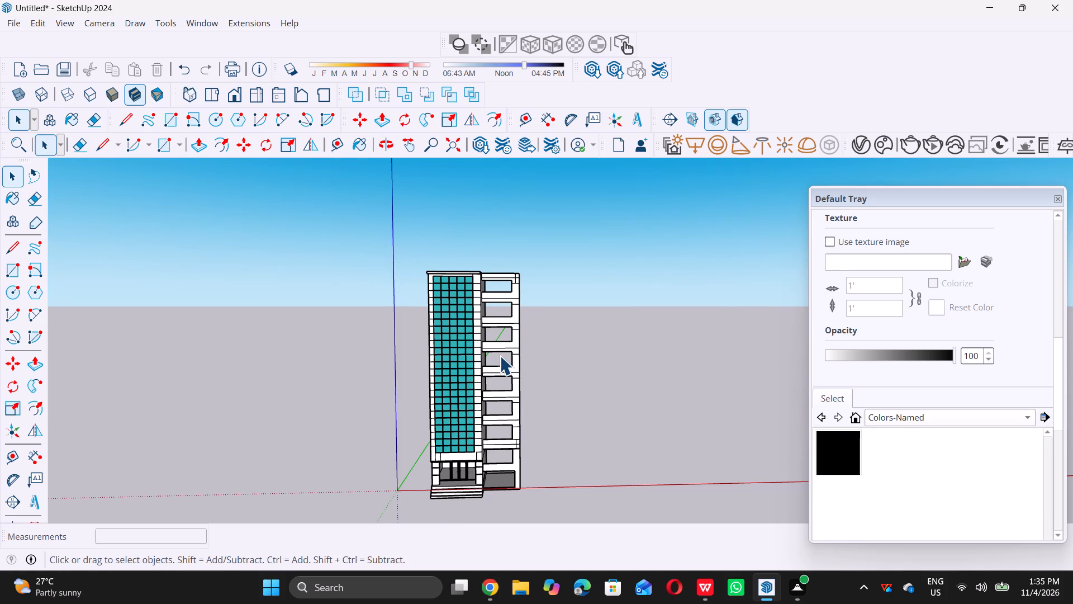
pyautogui.scroll(-5, 500, 356)
pyautogui.moveTo(496, 367); pyautogui.dragTo(481, 376, button='middle')
pyautogui.scroll(6, 554, 306)
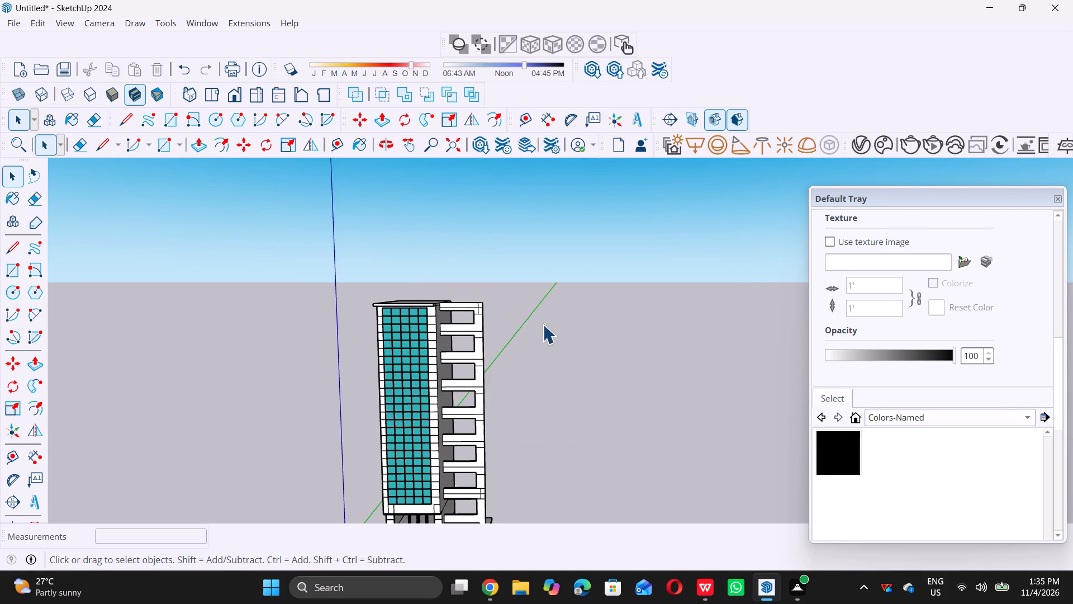
pyautogui.scroll(-6, 519, 365)
pyautogui.moveTo(462, 426); pyautogui.dragTo(496, 414, button='middle')
pyautogui.scroll(1, 467, 464)
pyautogui.moveTo(466, 464); pyautogui.dragTo(444, 438, button='middle')
pyautogui.scroll(6, 500, 418)
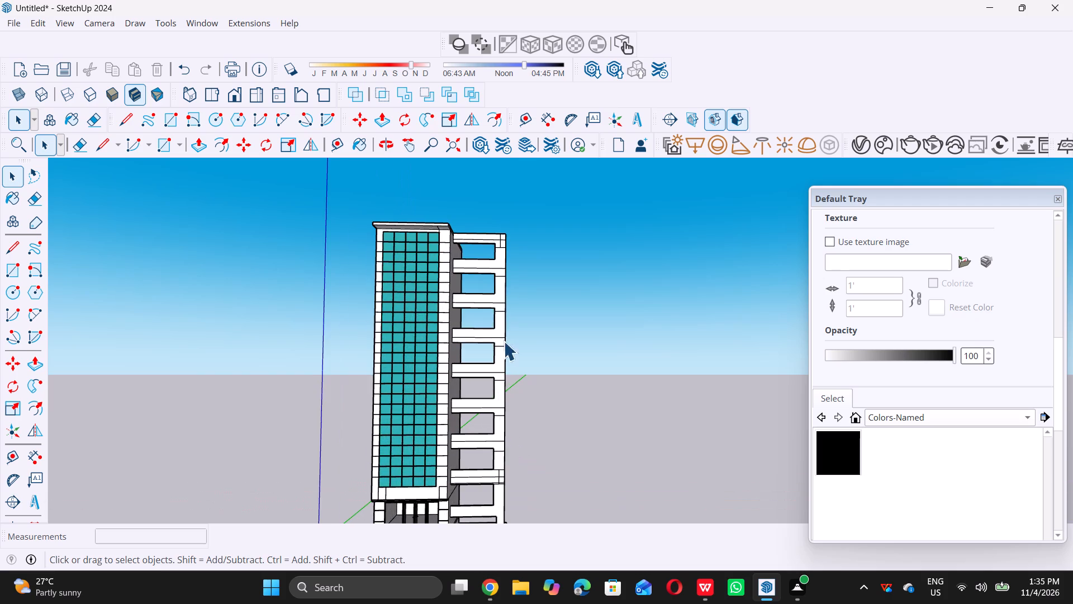
pyautogui.scroll(7, 520, 212)
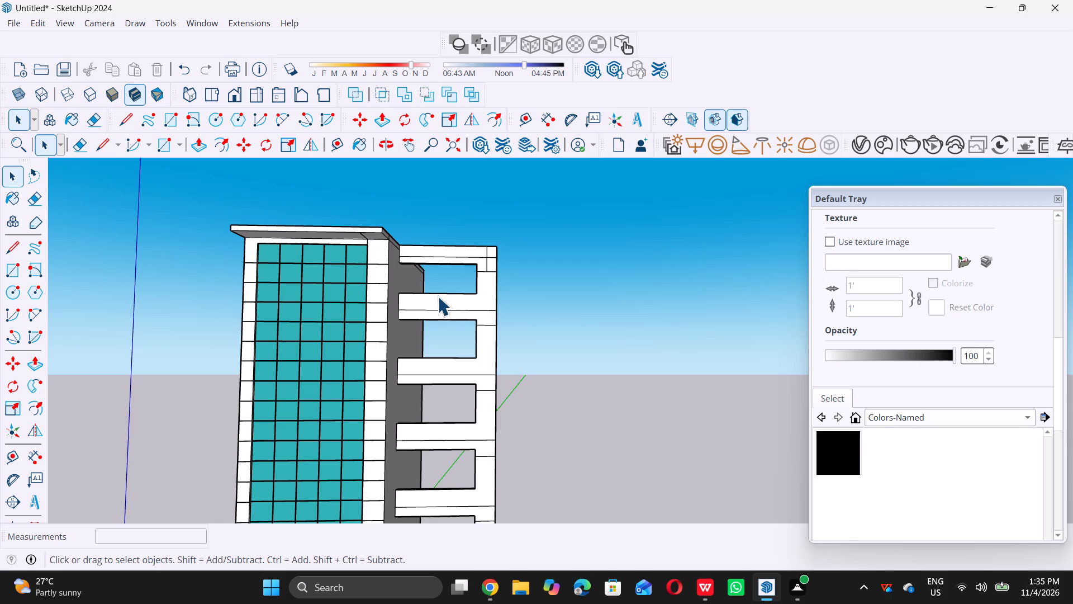
# Draw a 2' 9" vertical line on the topmost beam's face, from its lower edge's midpoint to its upper edge.
pyautogui.press('l')
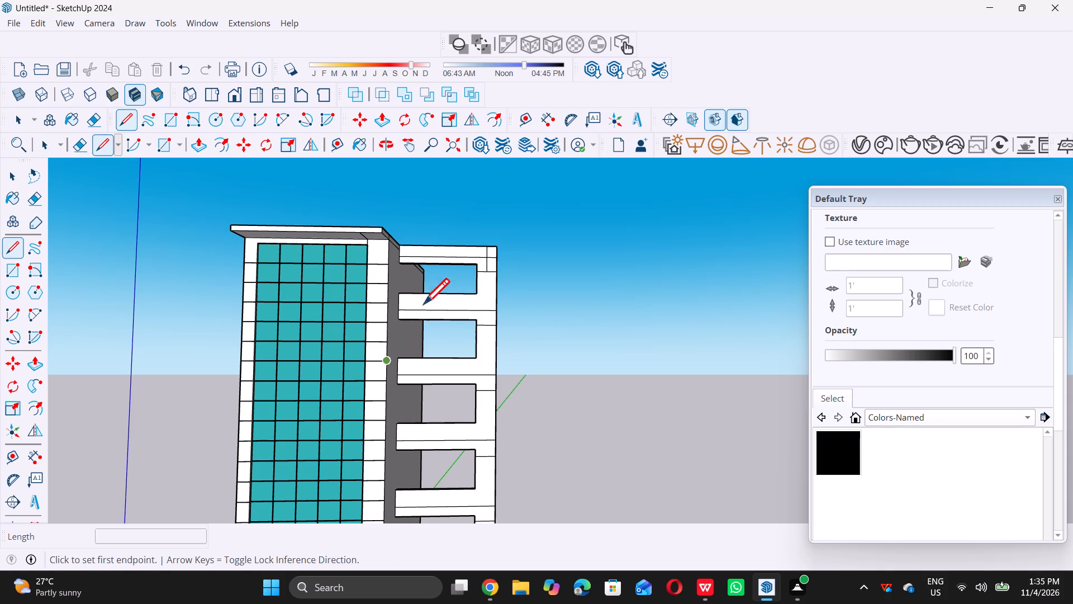
pyautogui.scroll(8, 428, 270)
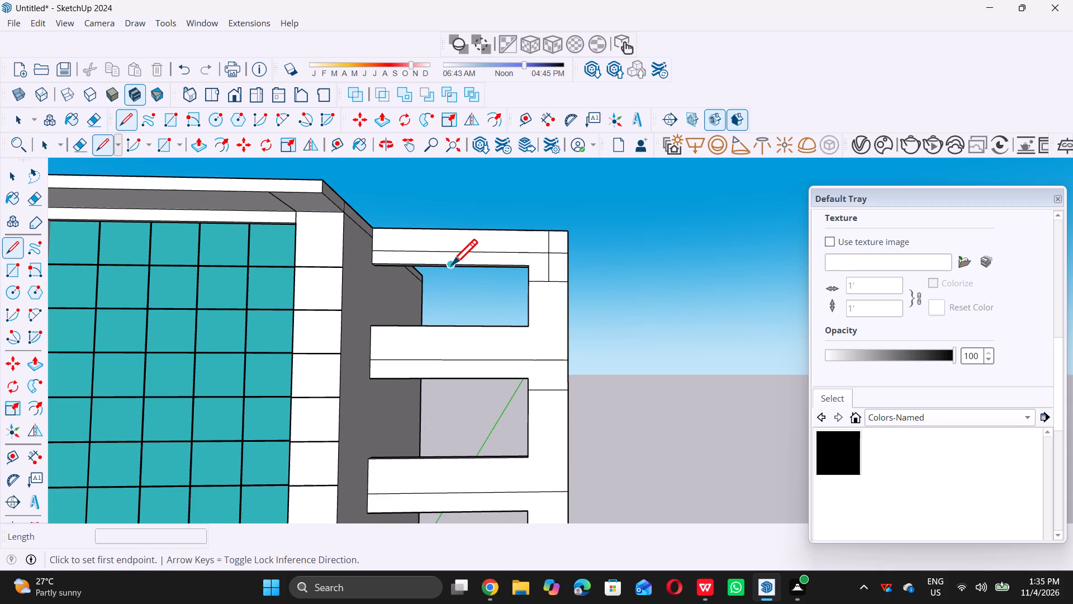
pyautogui.click(451, 265)
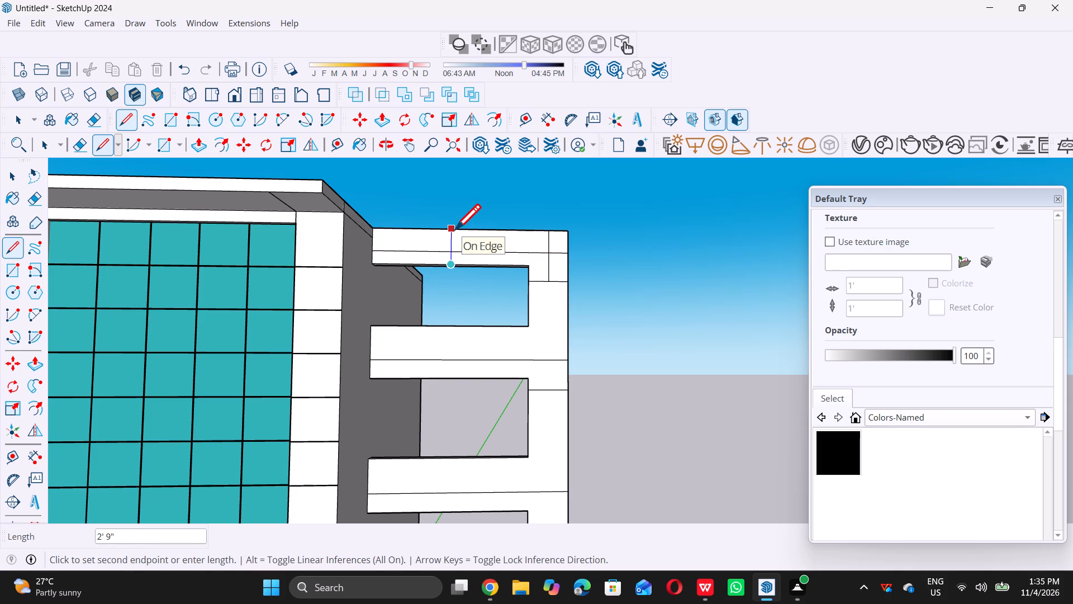
pyautogui.click(455, 228)
pyautogui.press('space')
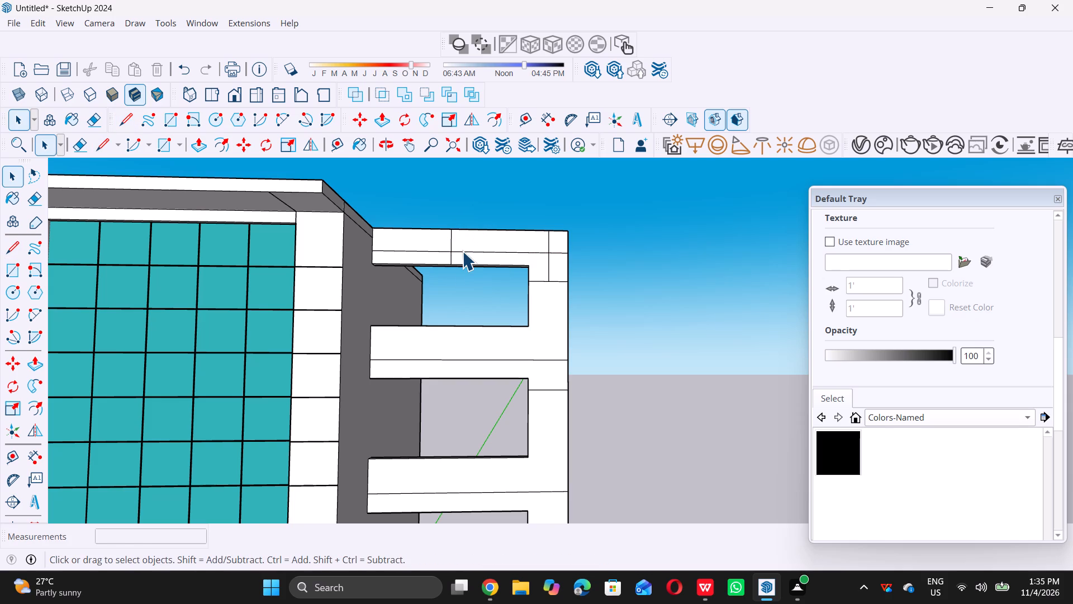
# Place a vertical guide at zero offset along the topmost beam's new dividing line, extending down past the beams below.
pyautogui.press('t')
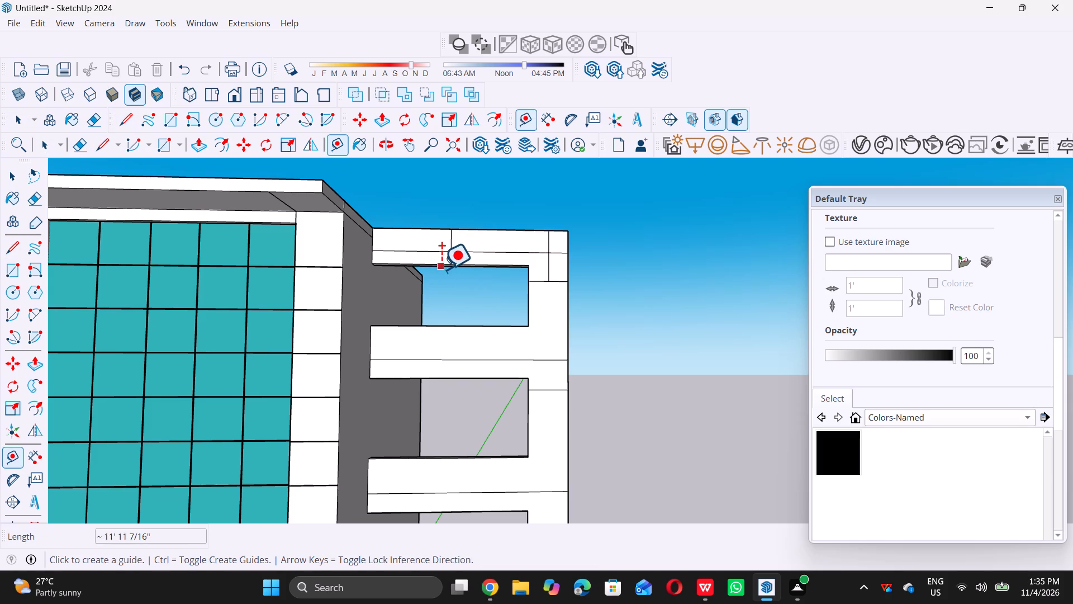
pyautogui.click(449, 242)
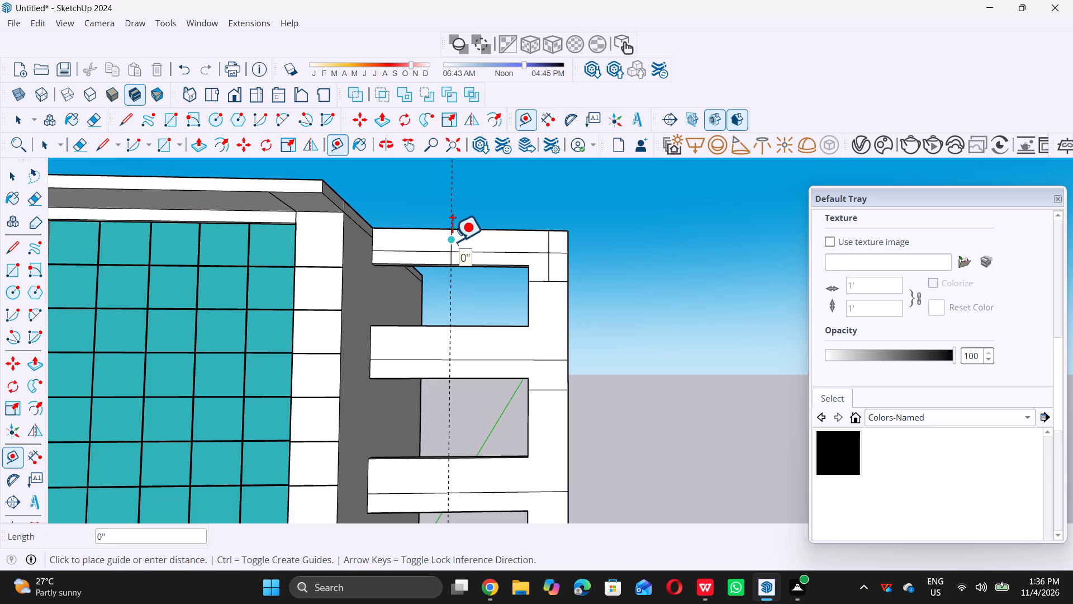
pyautogui.doubleClick(453, 240)
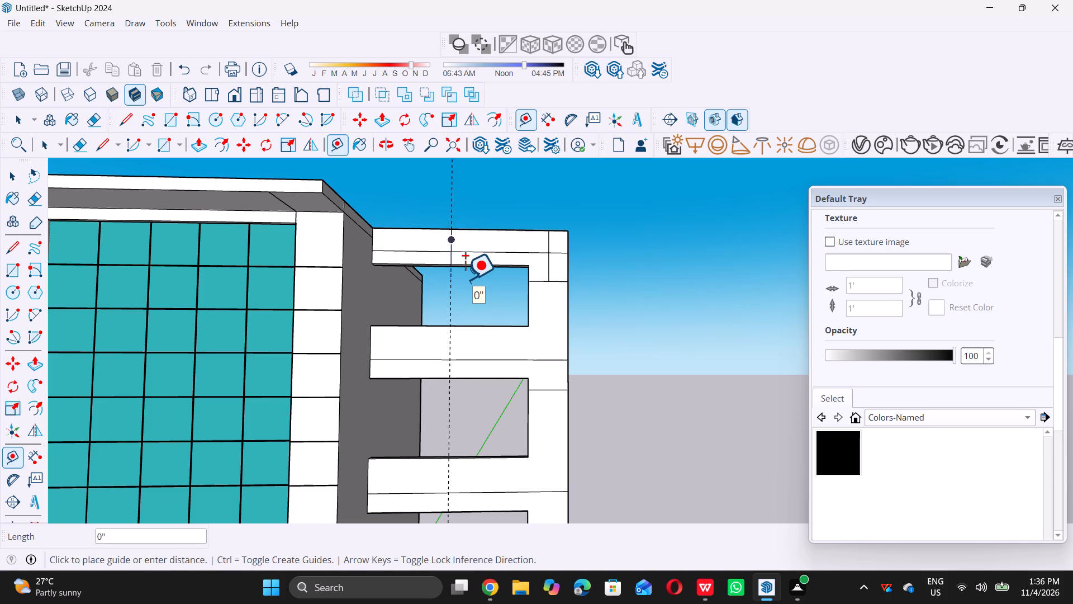
pyautogui.press('space')
# Draw a 4' vertical line along the guide on the second beam from the top, from its upper to its lower edge.
pyautogui.press('l')
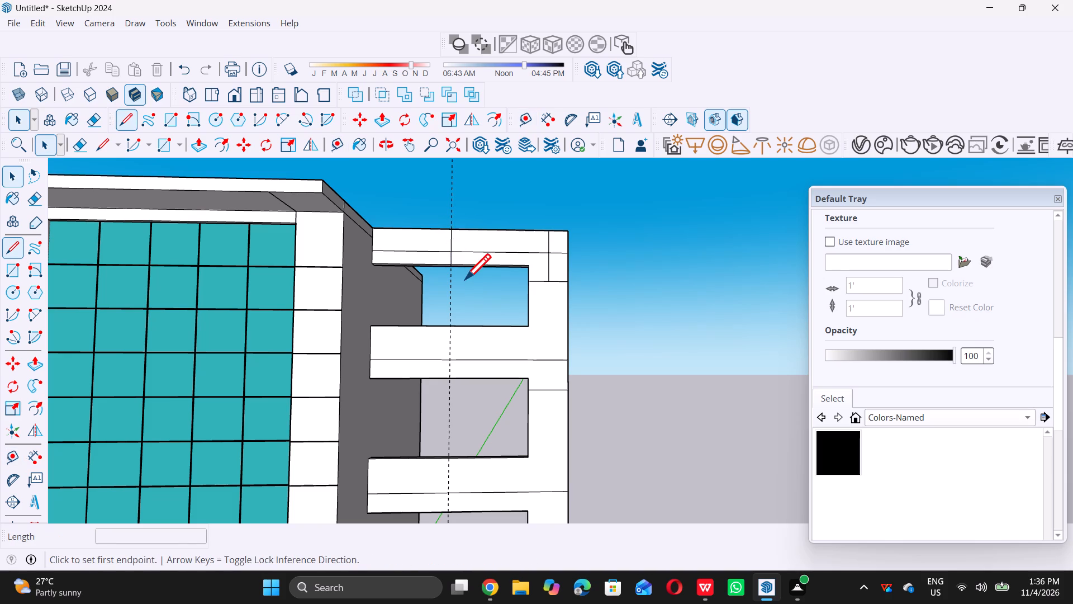
pyautogui.scroll(-10, 442, 294)
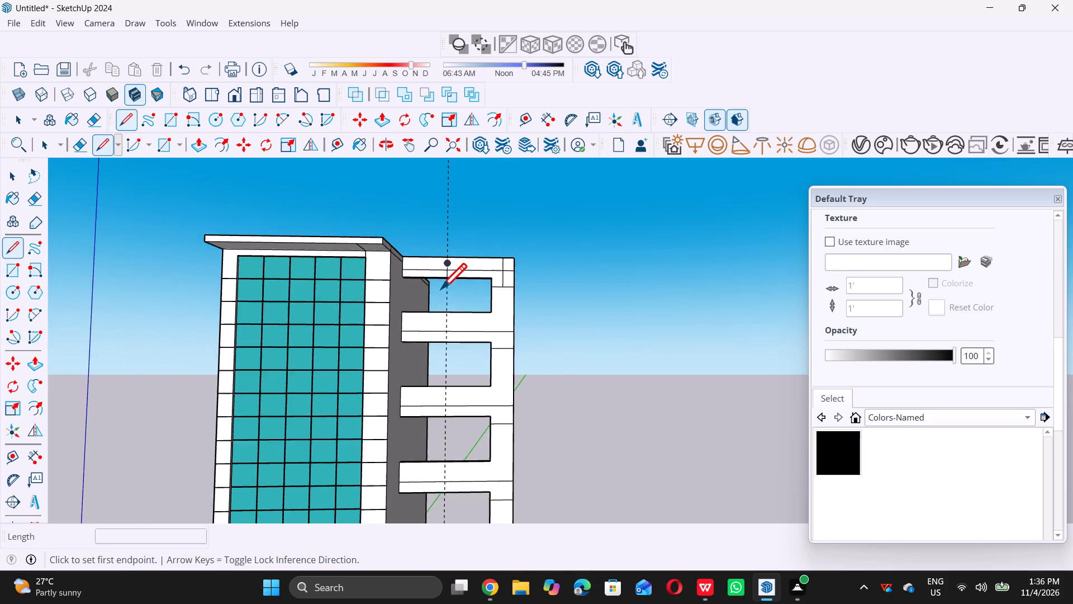
pyautogui.scroll(12, 440, 327)
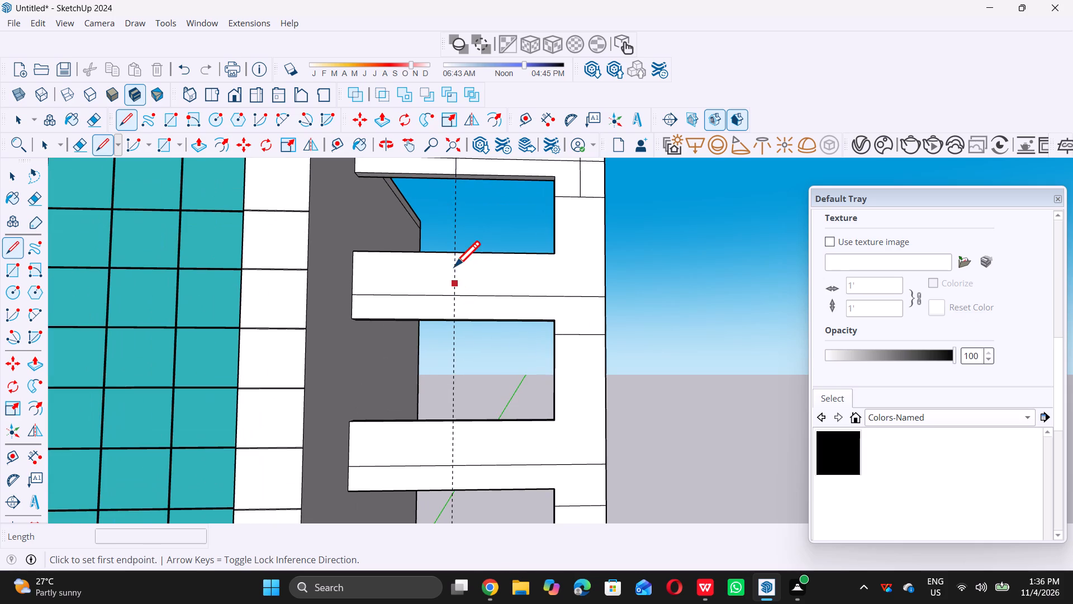
pyautogui.doubleClick(455, 256)
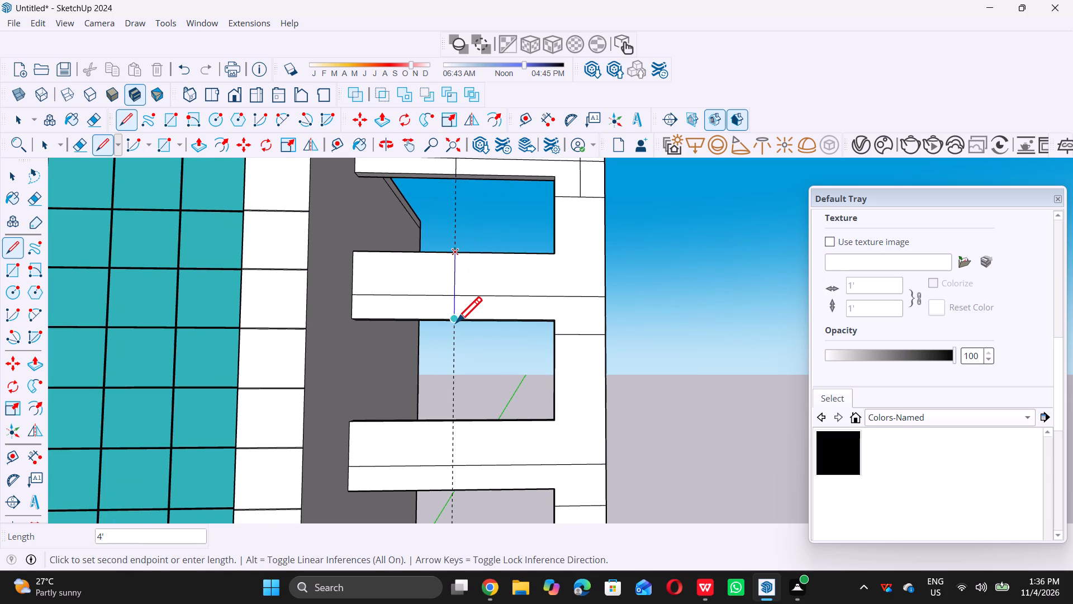
pyautogui.click(456, 321)
# Draw a vertical line along the guide on the third beam from the top, from its upper to its lower edge.
pyautogui.scroll(-16, 459, 280)
pyautogui.scroll(5, 462, 331)
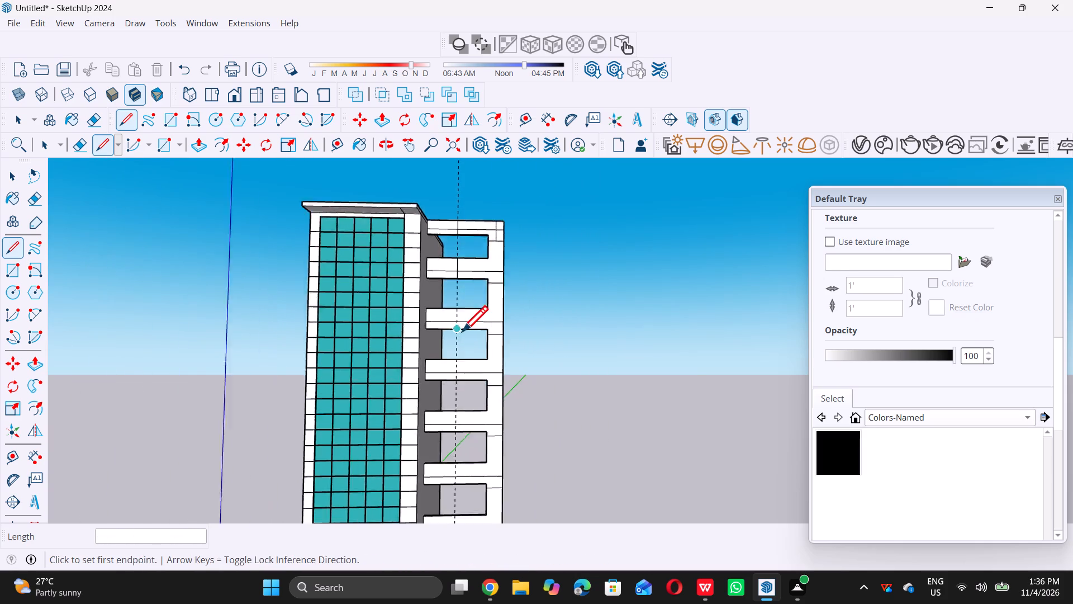
pyautogui.scroll(6, 462, 331)
pyautogui.click(454, 280)
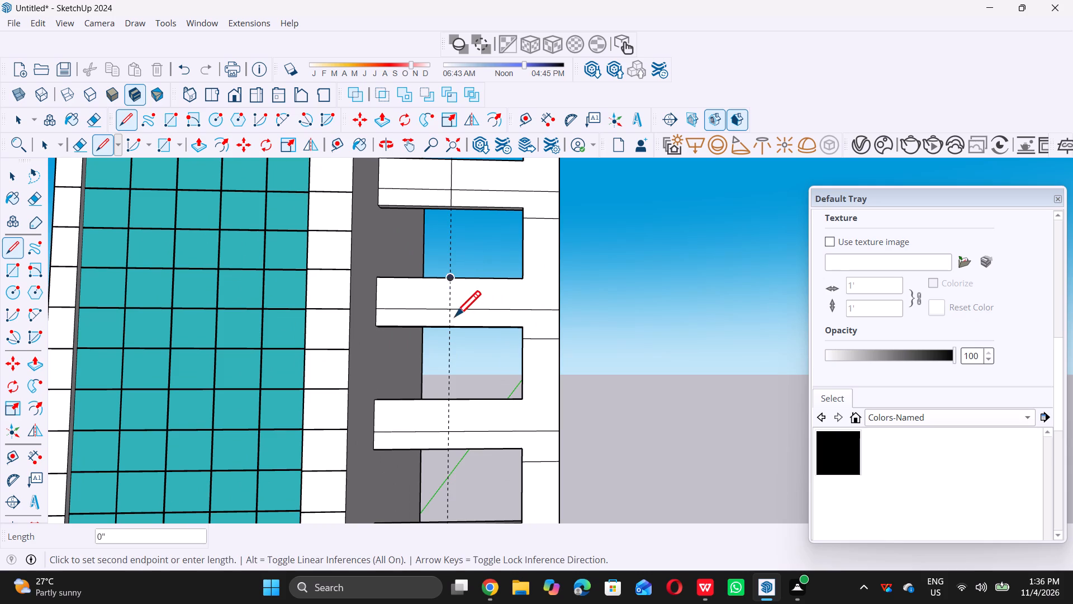
pyautogui.click(450, 323)
# Draw a vertical line along the guide on the fourth beam from the top, from its upper to its lower edge.
pyautogui.scroll(-13, 456, 301)
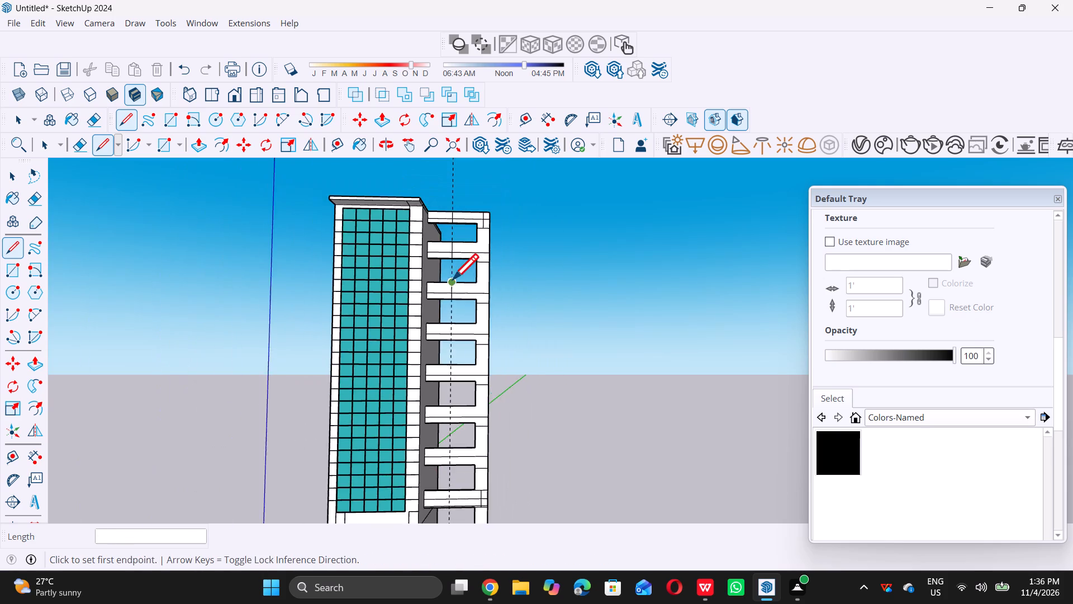
pyautogui.scroll(-2, 453, 279)
pyautogui.scroll(11, 461, 333)
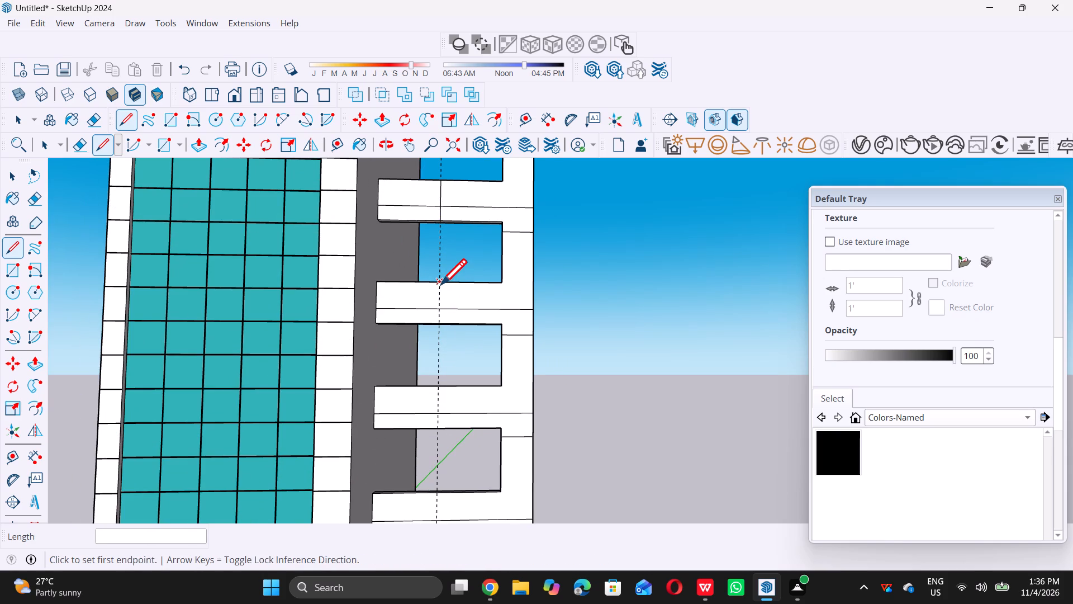
pyautogui.click(441, 284)
pyautogui.click(441, 324)
# Draw a vertical line along the guide on the fifth beam from the top, spanning its full height from upper to lower edge.
pyautogui.scroll(-5, 449, 310)
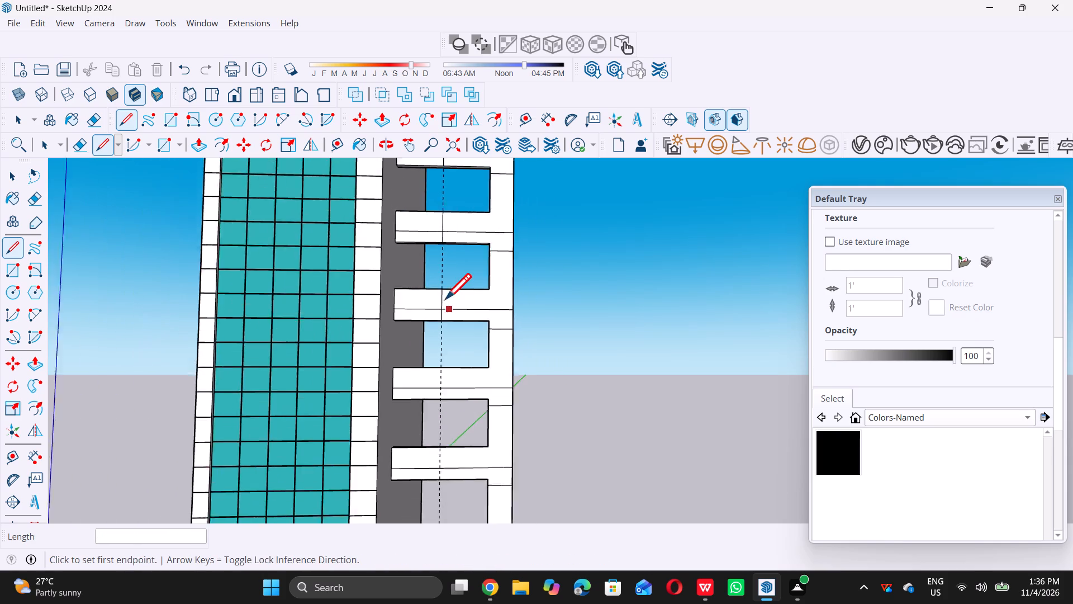
pyautogui.scroll(-13, 445, 299)
pyautogui.scroll(15, 445, 346)
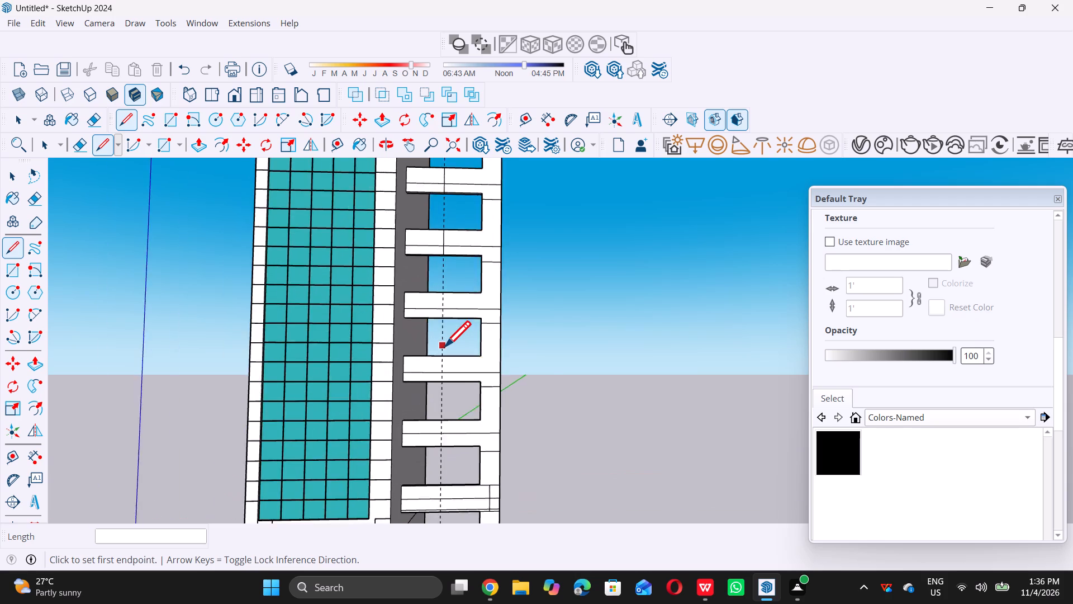
pyautogui.scroll(2, 445, 346)
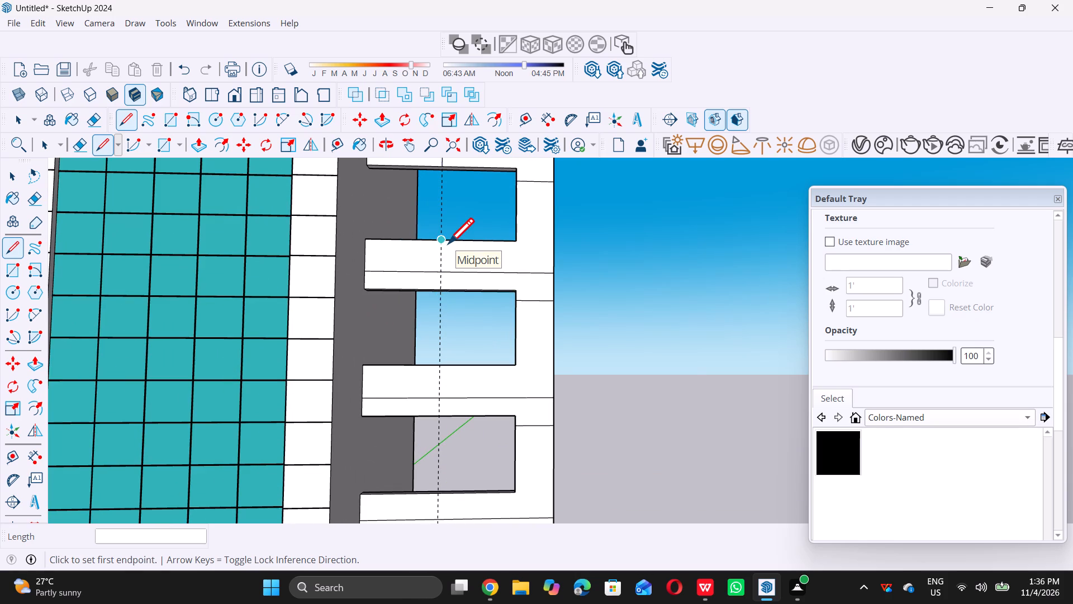
pyautogui.click(448, 243)
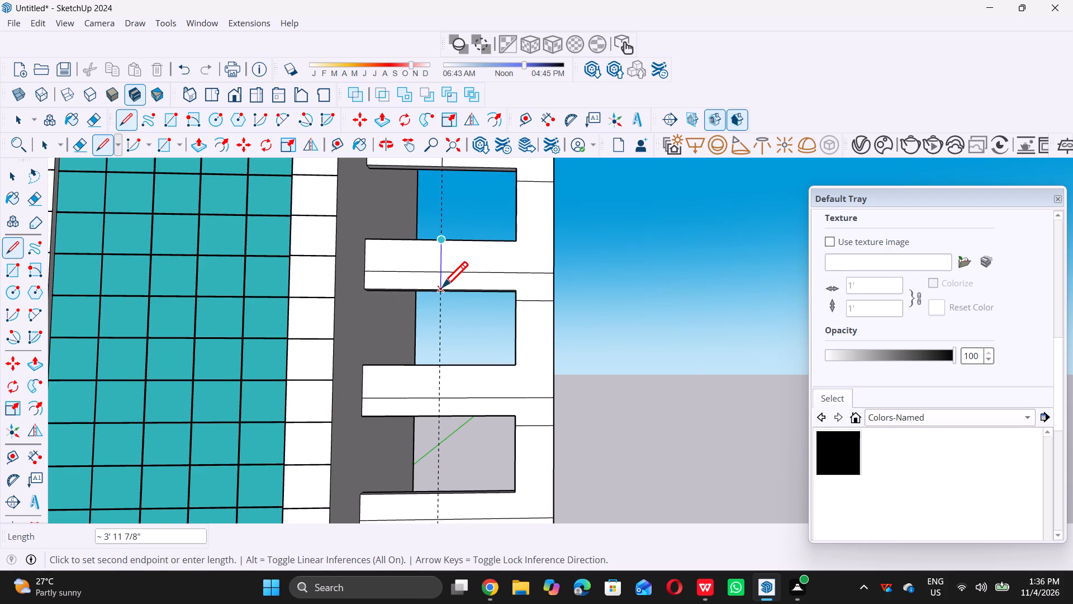
pyautogui.click(442, 286)
pyautogui.scroll(-10, 444, 277)
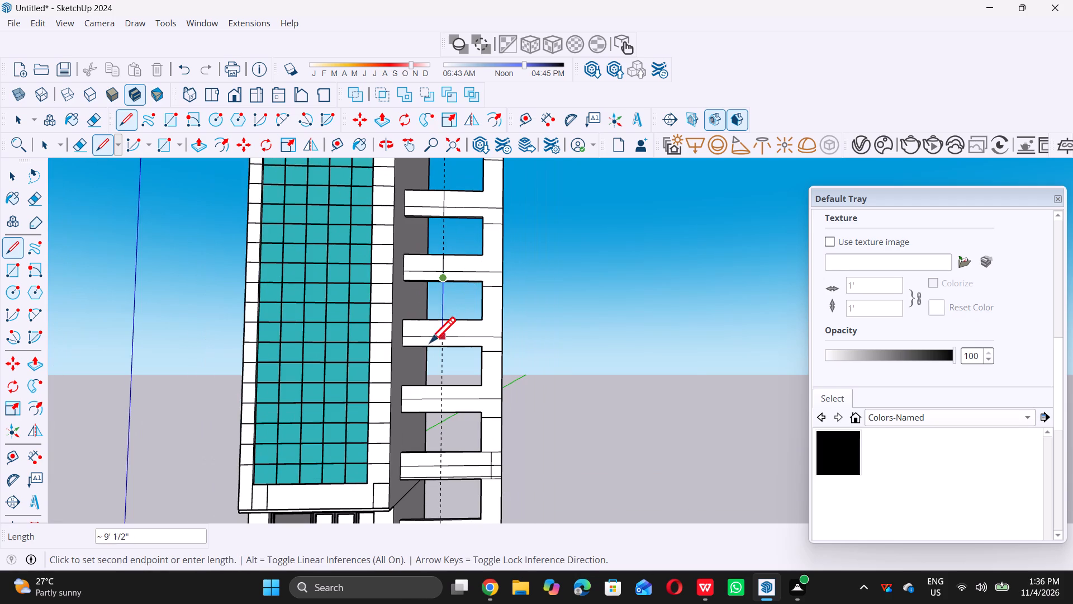
pyautogui.scroll(5, 430, 342)
pyautogui.press('space')
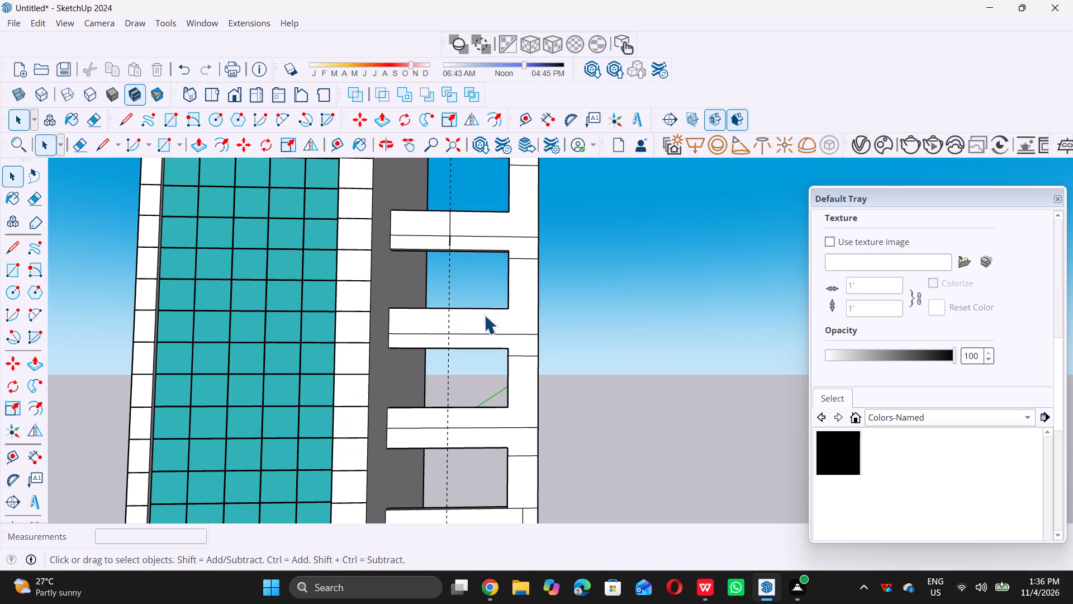
pyautogui.press('l')
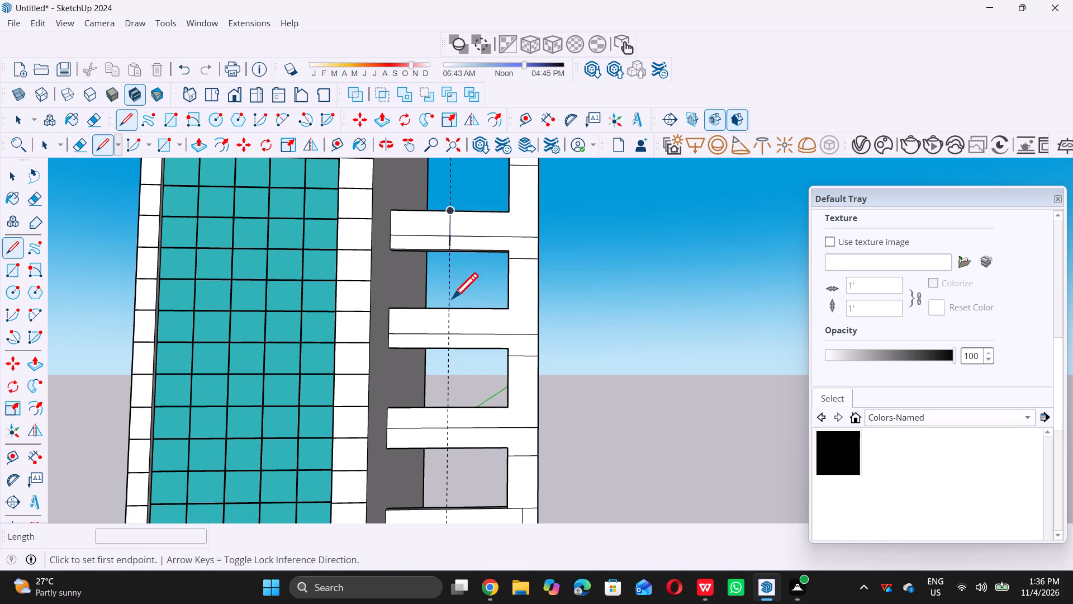
pyautogui.scroll(10, 441, 206)
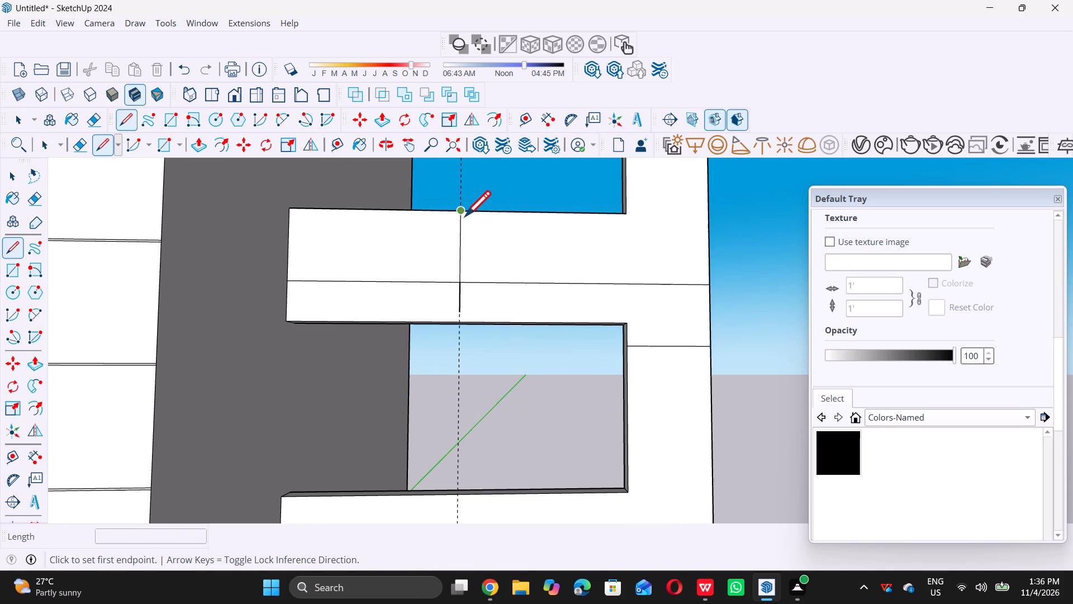
pyautogui.click(463, 213)
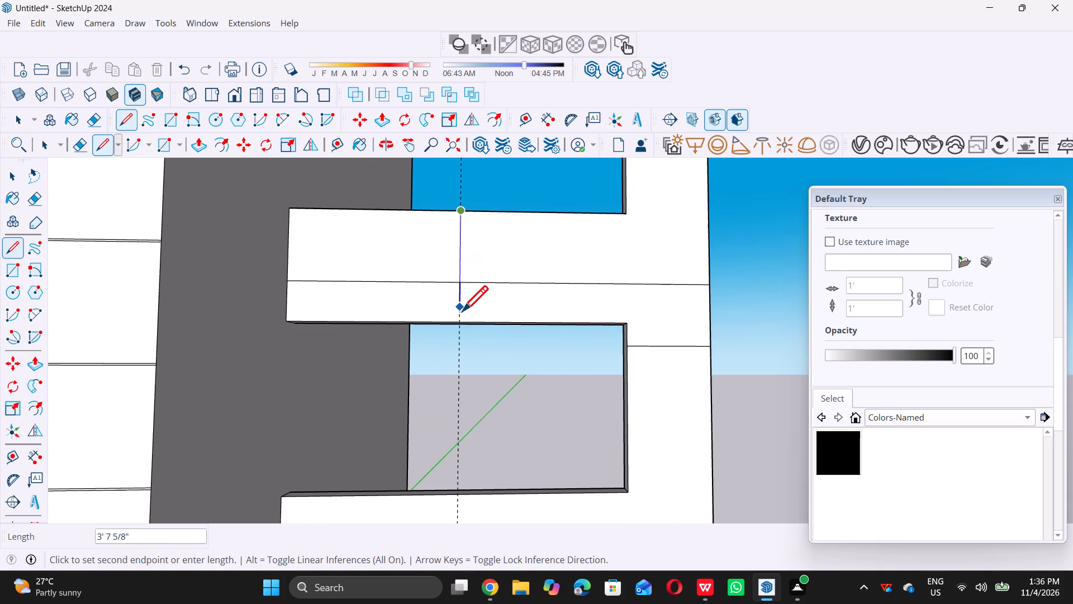
pyautogui.click(459, 324)
# Draw a vertical line along the guide on the sixth beam from the top, from its upper to its lower edge.
pyautogui.scroll(-3, 478, 295)
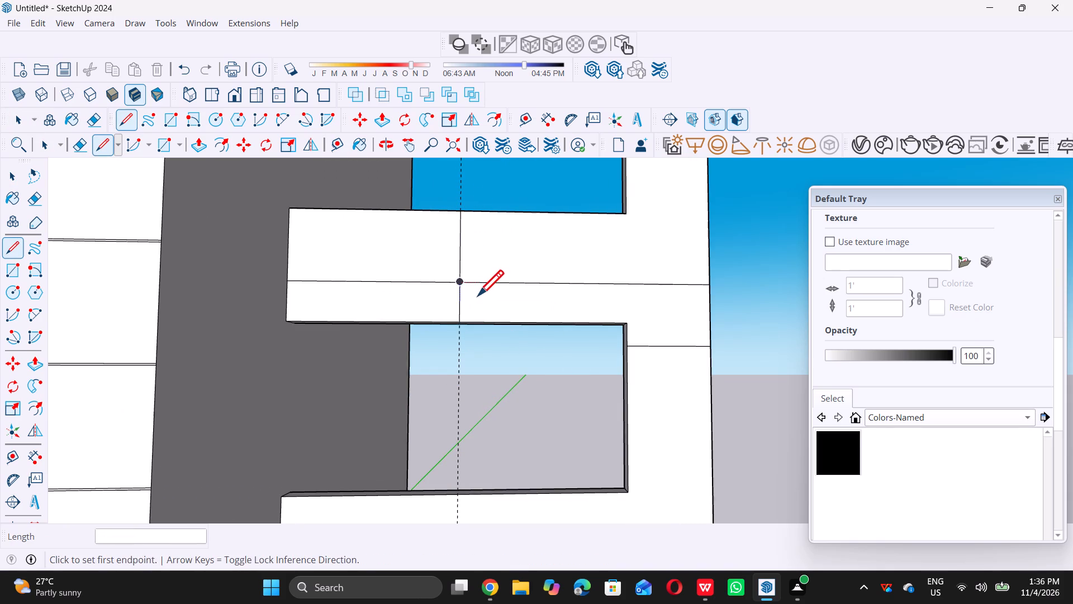
pyautogui.scroll(-14, 478, 295)
pyautogui.scroll(6, 462, 381)
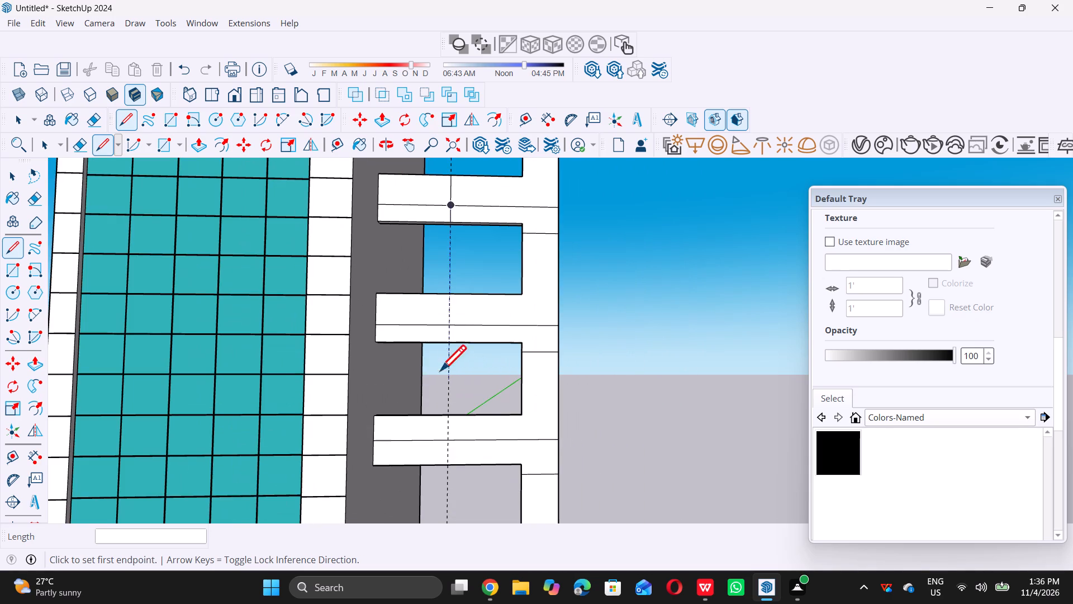
pyautogui.scroll(5, 439, 360)
pyautogui.scroll(1, 458, 255)
pyautogui.click(458, 254)
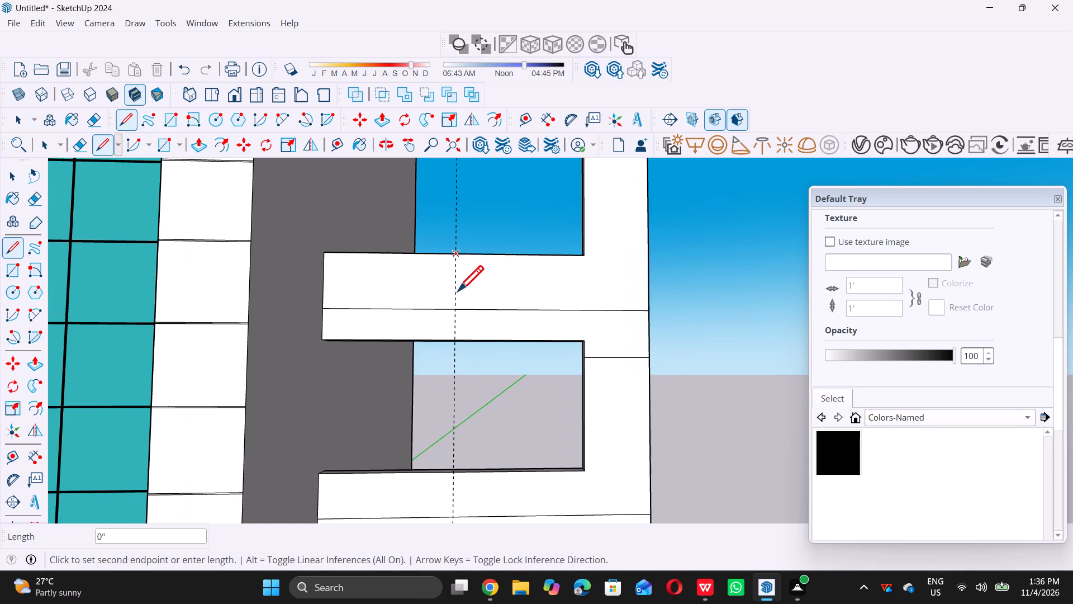
pyautogui.doubleClick(457, 342)
# Draw a vertical line along the guide on the seventh beam from the top, from its upper to its lower edge.
pyautogui.scroll(-4, 493, 294)
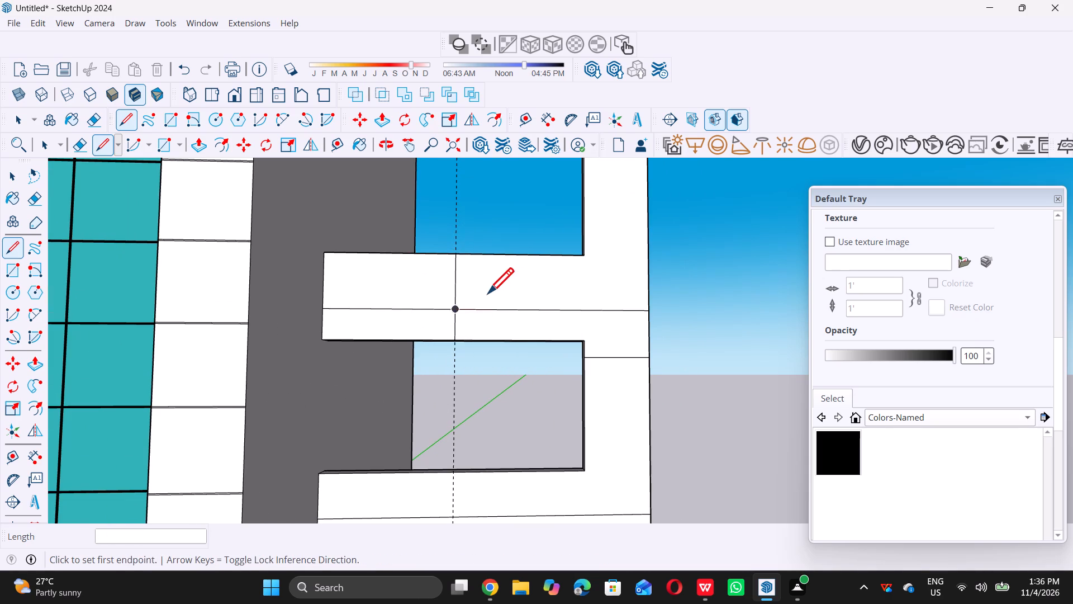
pyautogui.scroll(-20, 488, 293)
pyautogui.scroll(6, 476, 334)
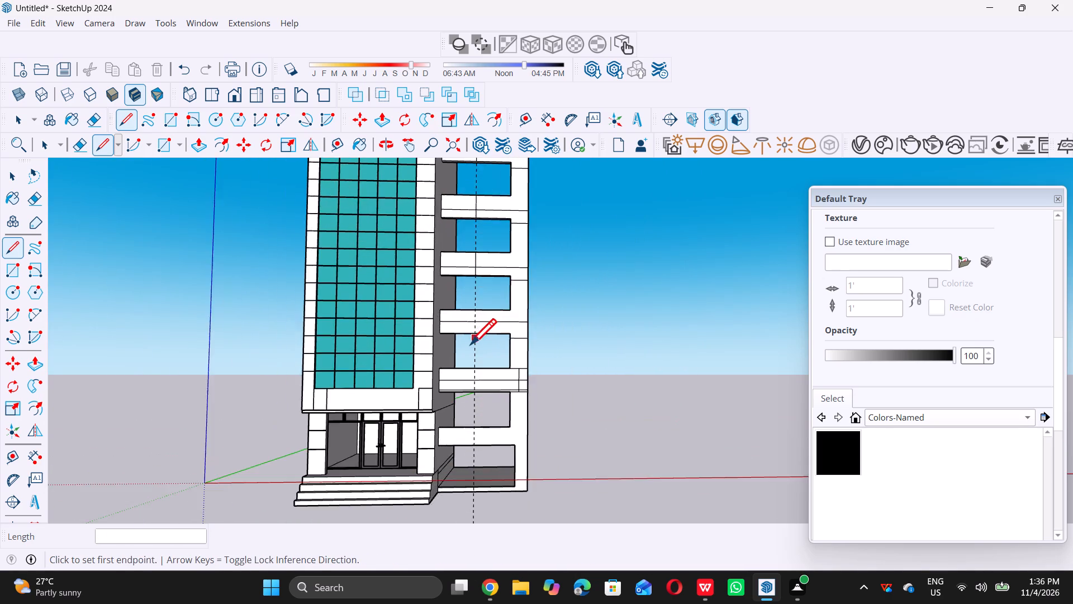
pyautogui.scroll(10, 470, 345)
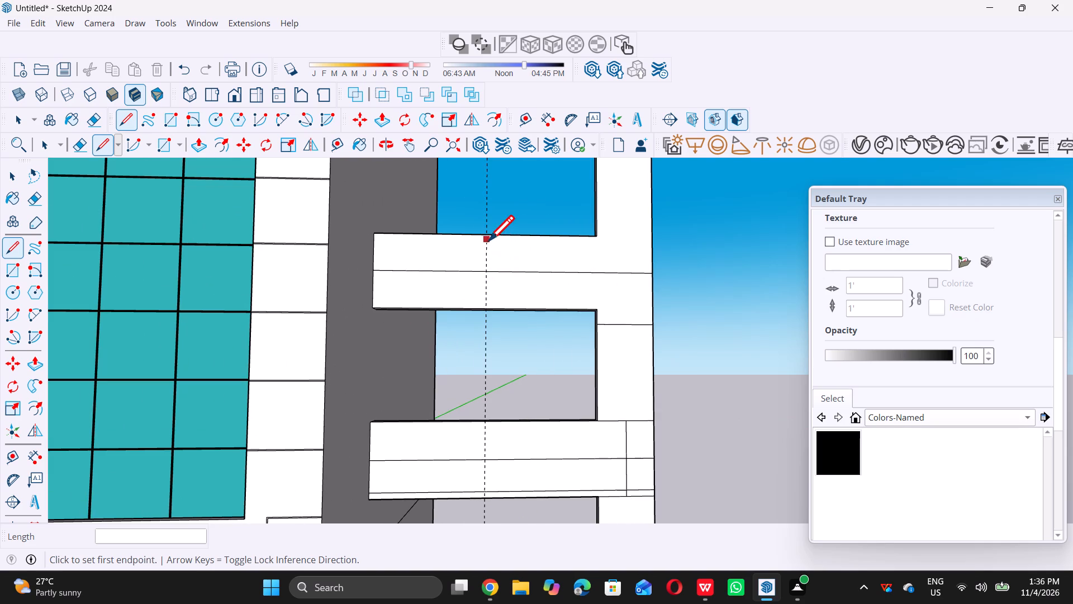
pyautogui.click(489, 236)
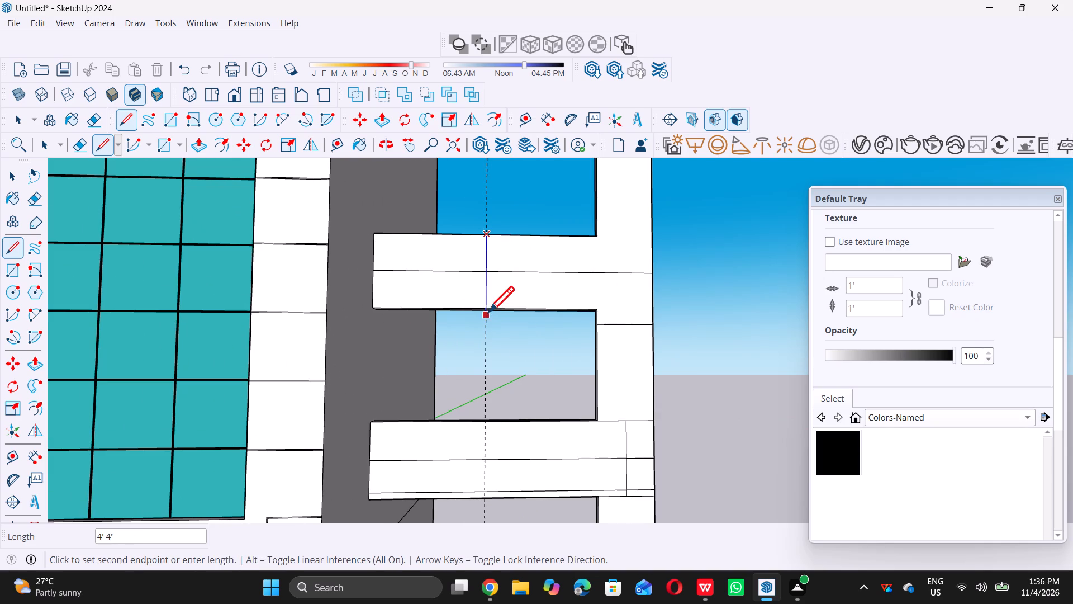
pyautogui.doubleClick(489, 310)
# Draw a 3' 8" vertical line along the guide on the eighth beam from the top, from its upper edge to its lowest horizontal line.
pyautogui.scroll(-17, 486, 300)
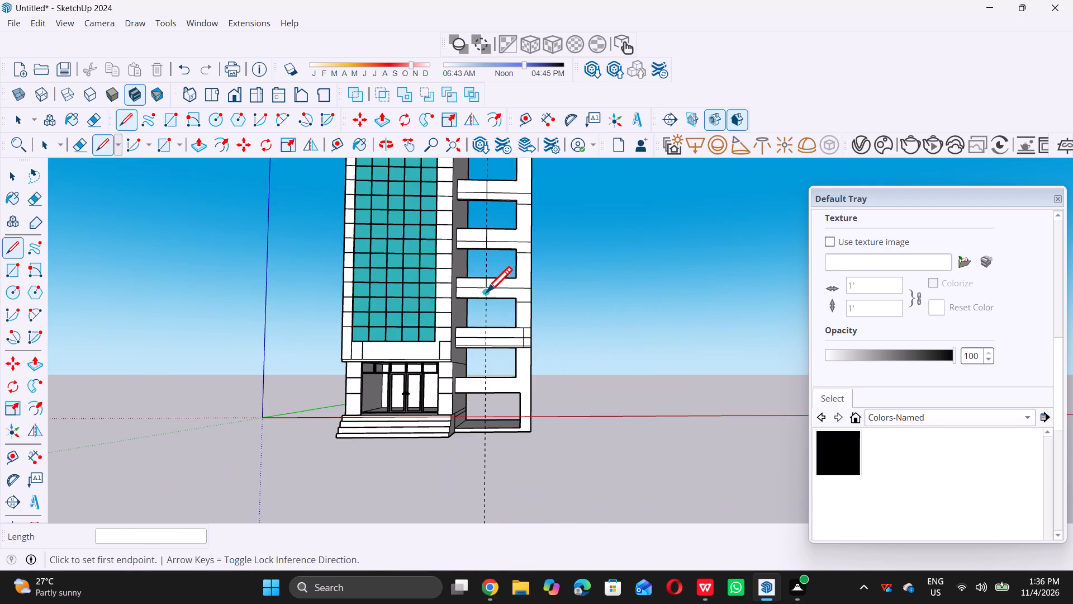
pyautogui.scroll(-2, 486, 292)
pyautogui.scroll(14, 479, 338)
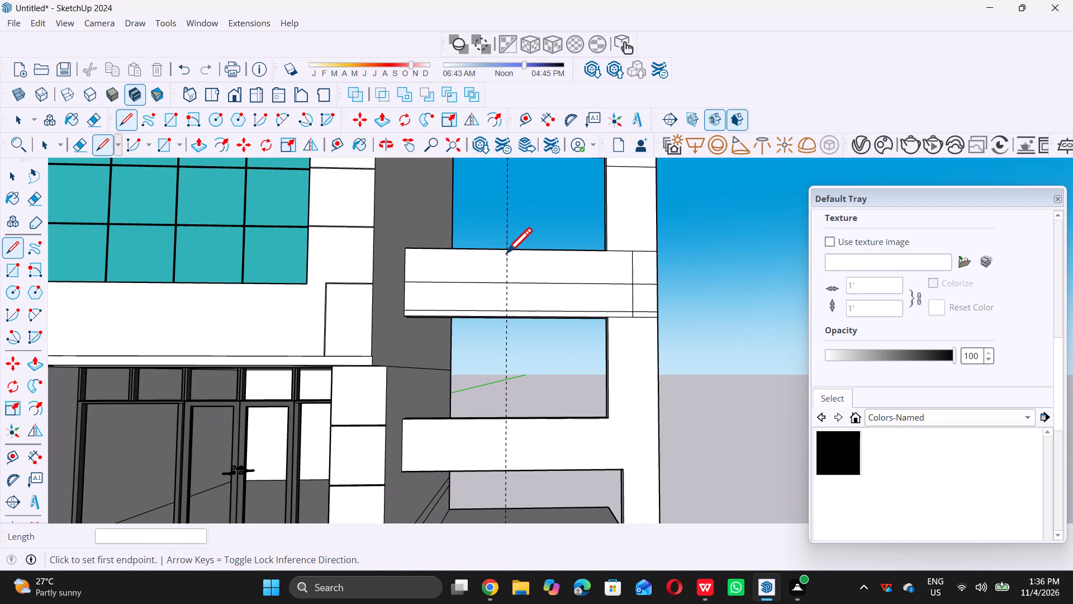
pyautogui.tripleClick(506, 252)
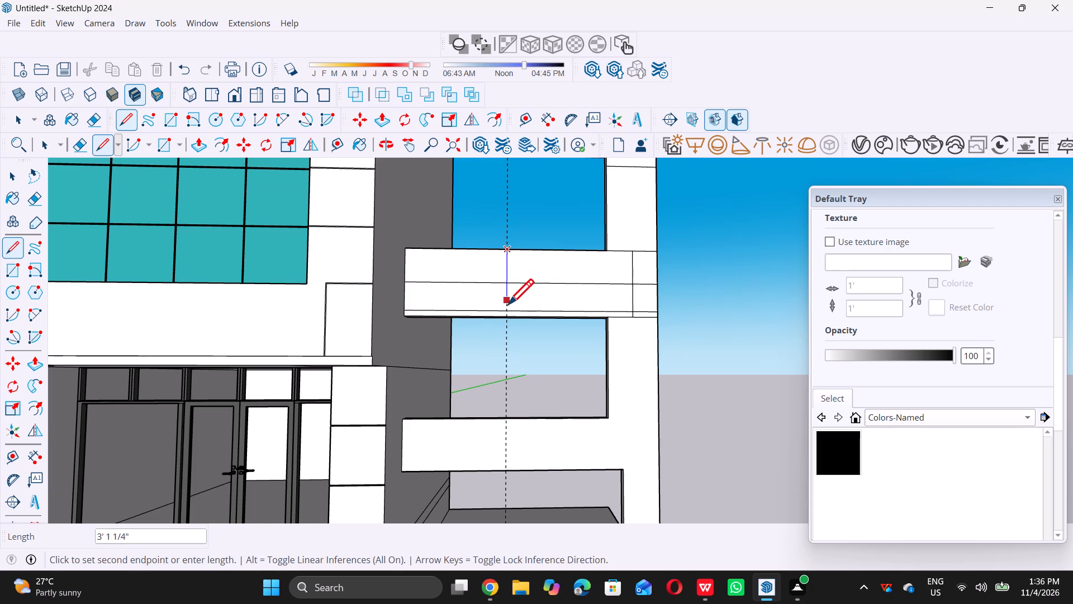
pyautogui.click(507, 309)
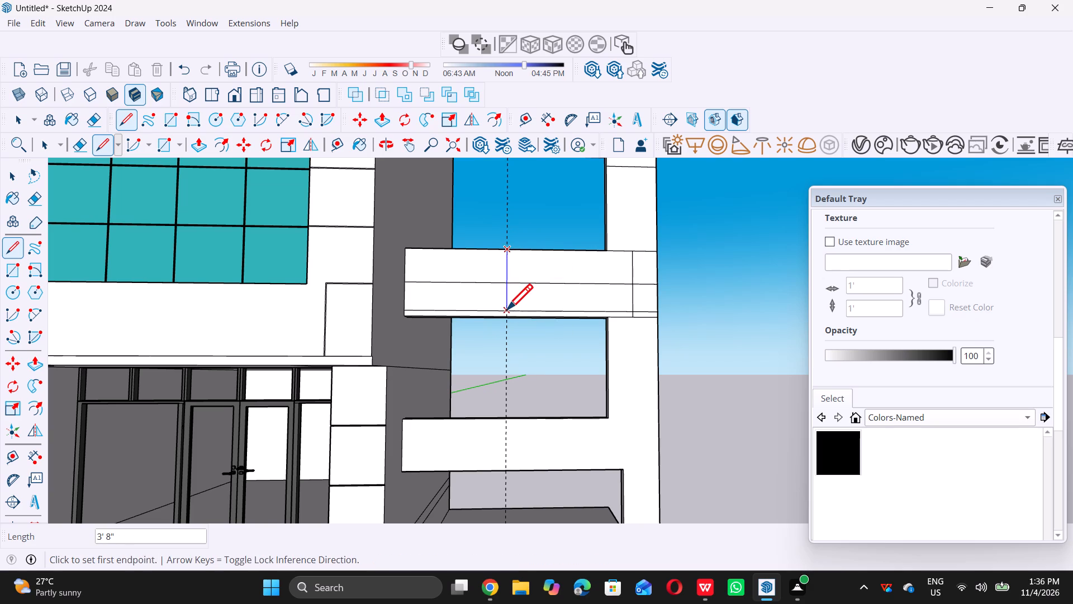
# Draw a vertical line along the guide on the beam just above the ground-level opening, from its upper to its lower edge.
pyautogui.scroll(-13, 516, 278)
pyautogui.scroll(2, 505, 349)
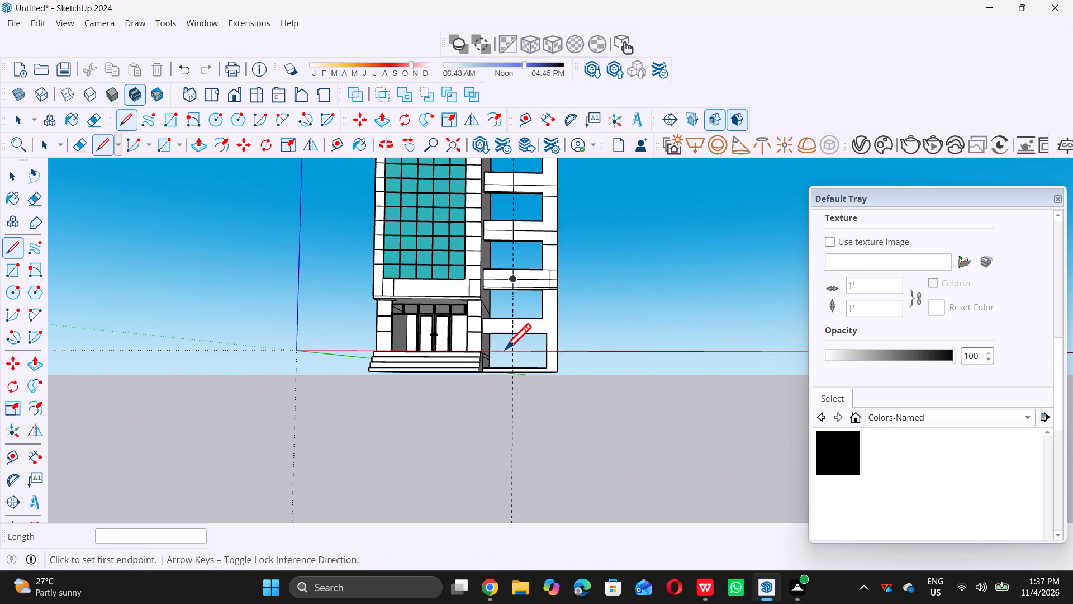
pyautogui.scroll(4, 505, 349)
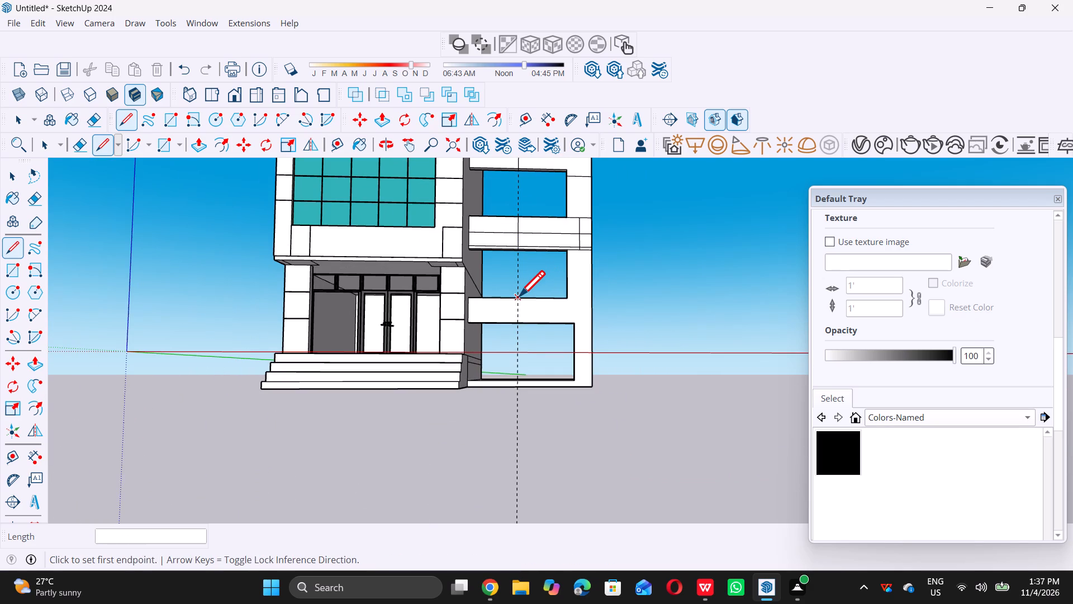
pyautogui.doubleClick(519, 297)
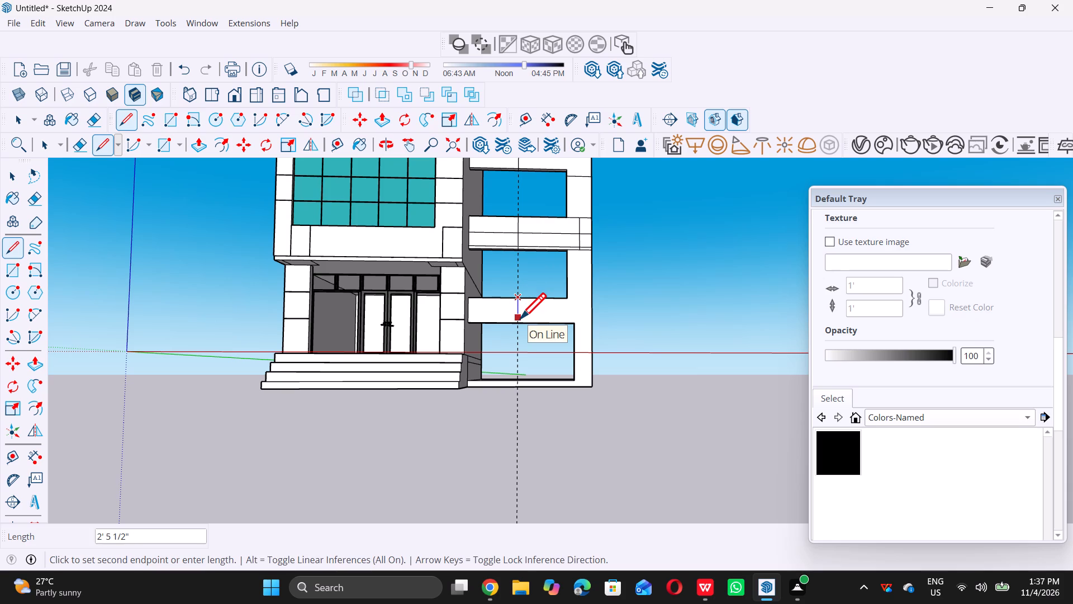
pyautogui.tripleClick(518, 326)
pyautogui.press('space')
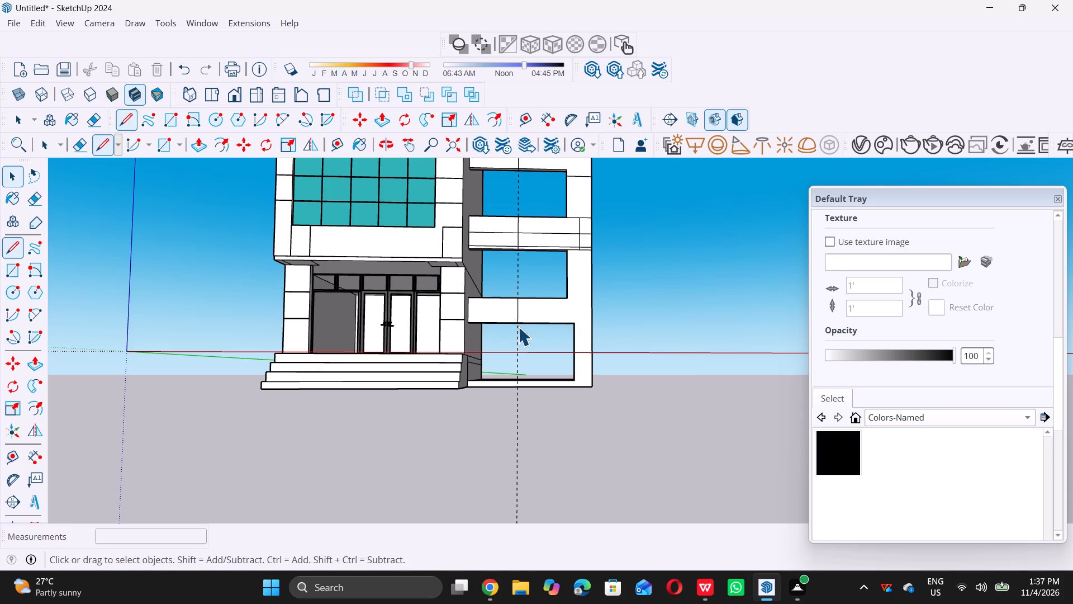
# Place a vertical guide 0.5" from the vertical dividing line on the frame's top beam, on the side away from the tower.
pyautogui.scroll(-20, 518, 327)
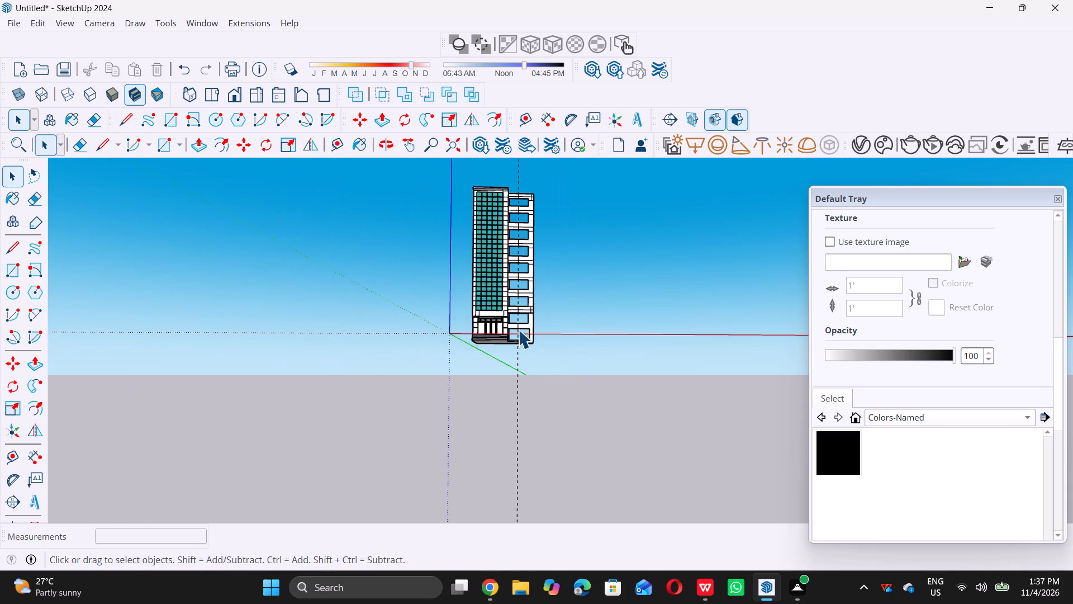
pyautogui.scroll(-4, 523, 277)
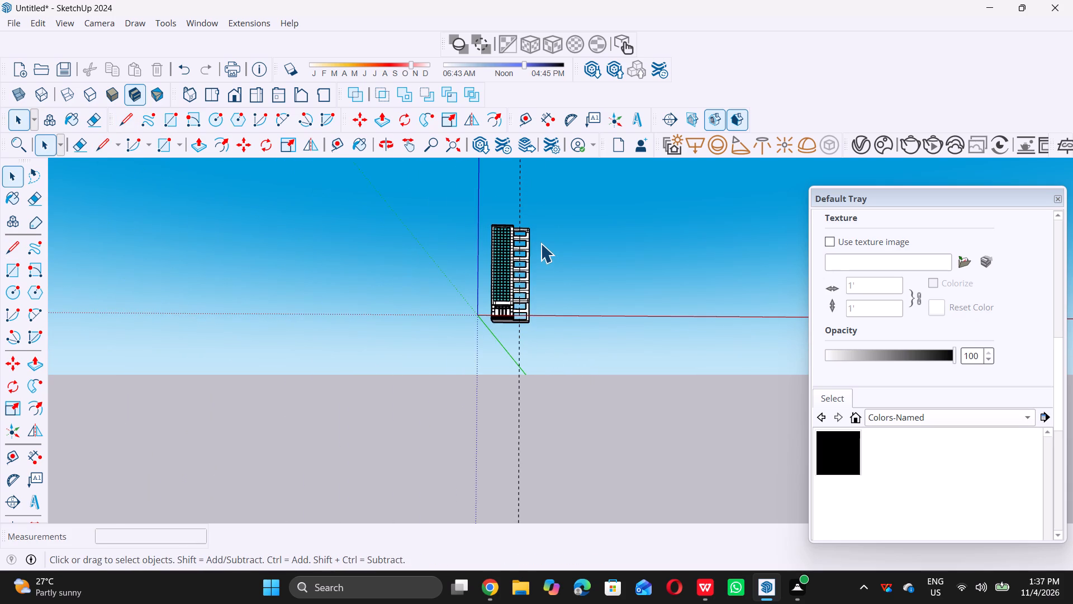
pyautogui.scroll(12, 540, 243)
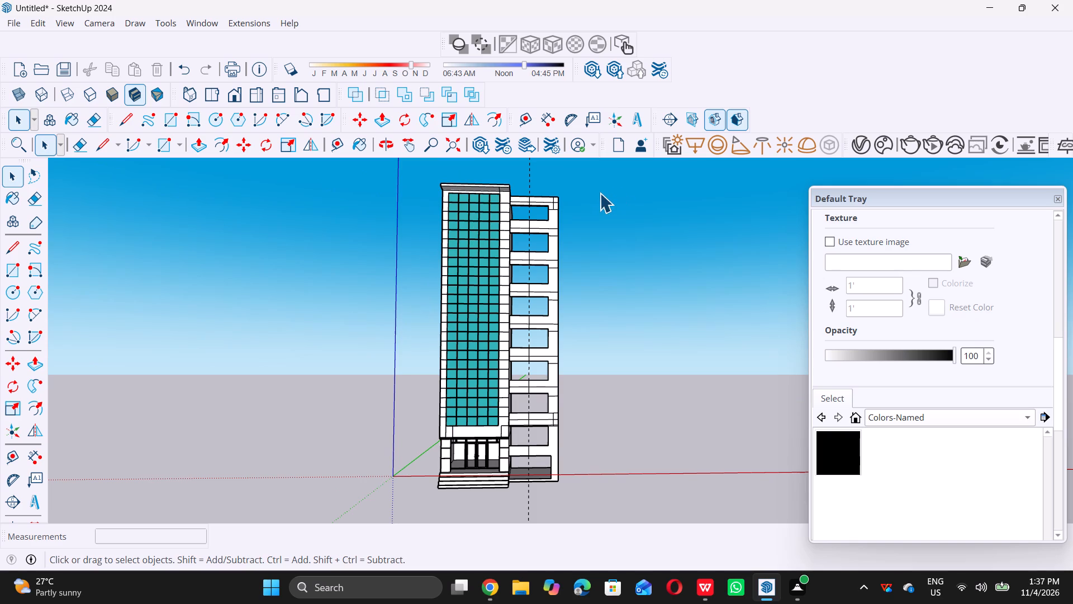
pyautogui.scroll(5, 587, 194)
pyautogui.scroll(10, 515, 209)
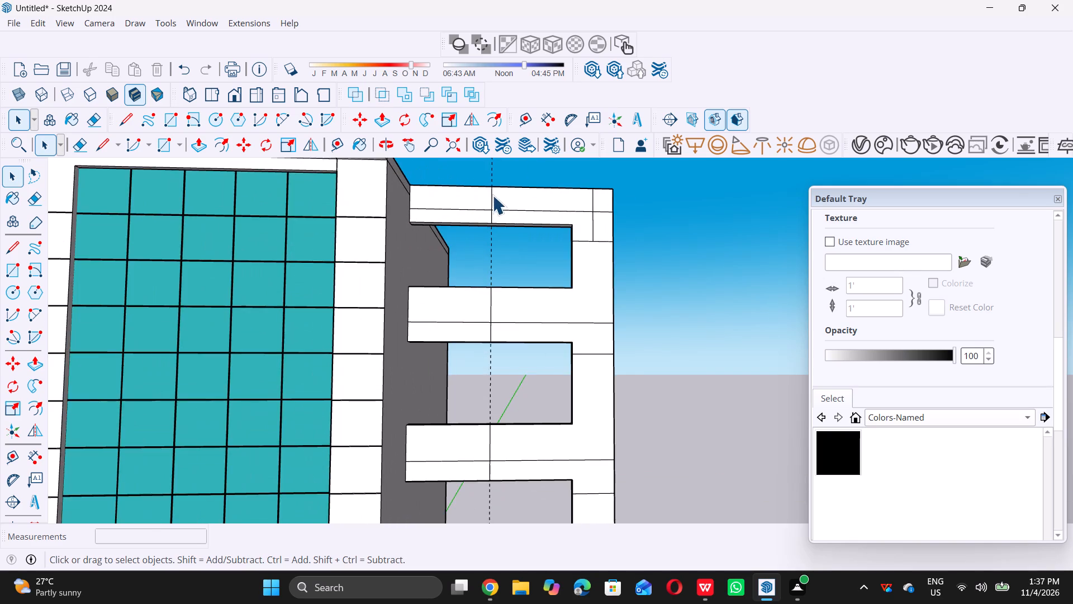
pyautogui.scroll(13, 493, 194)
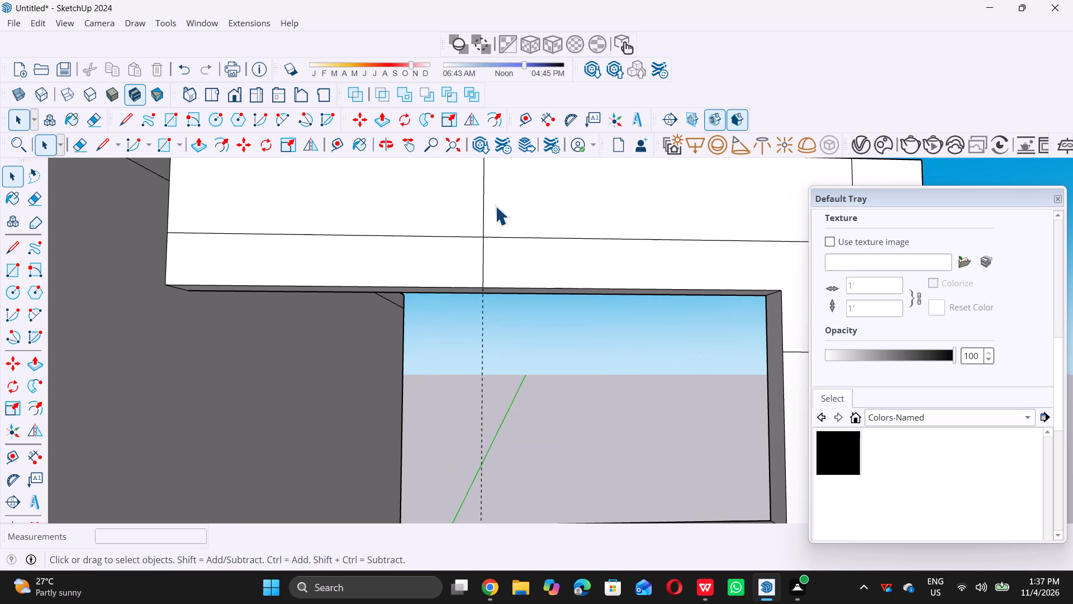
pyautogui.press('t')
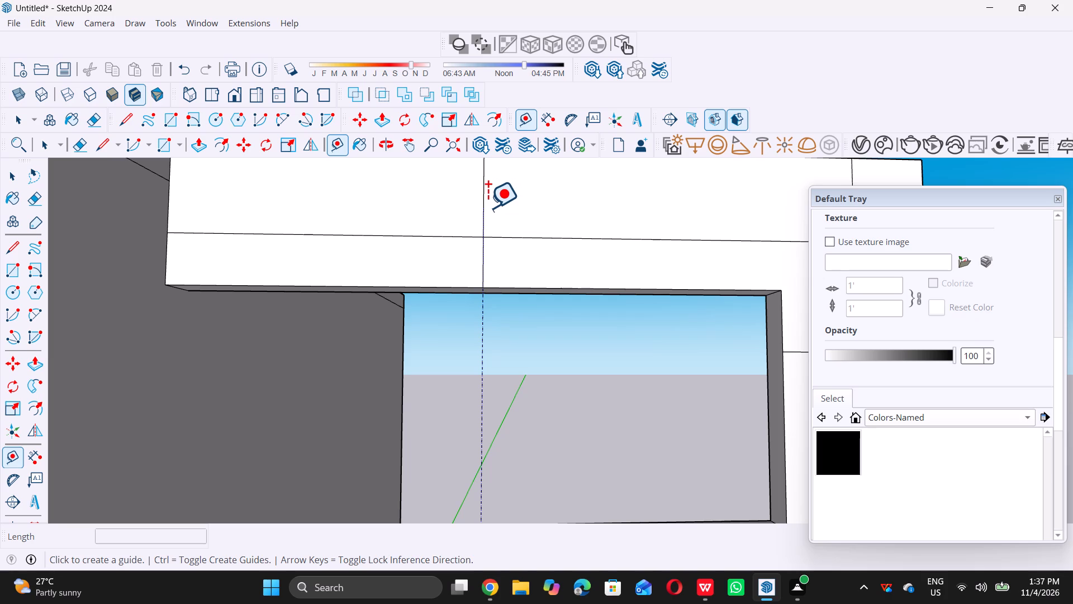
pyautogui.click(485, 207)
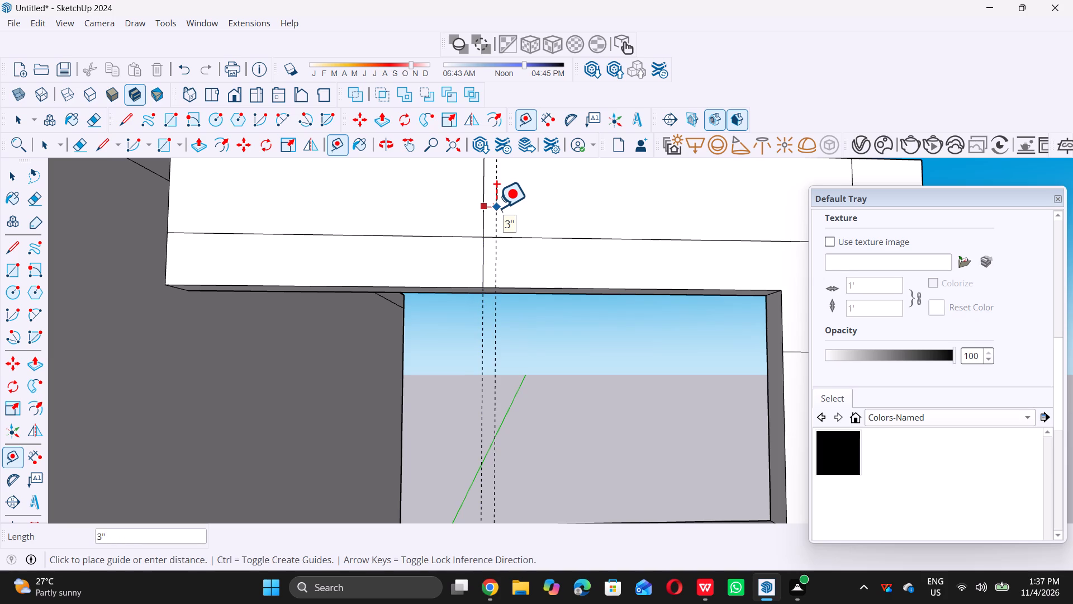
pyautogui.write('0.')
pyautogui.press('5')
pyautogui.hotkey('shift', '"')
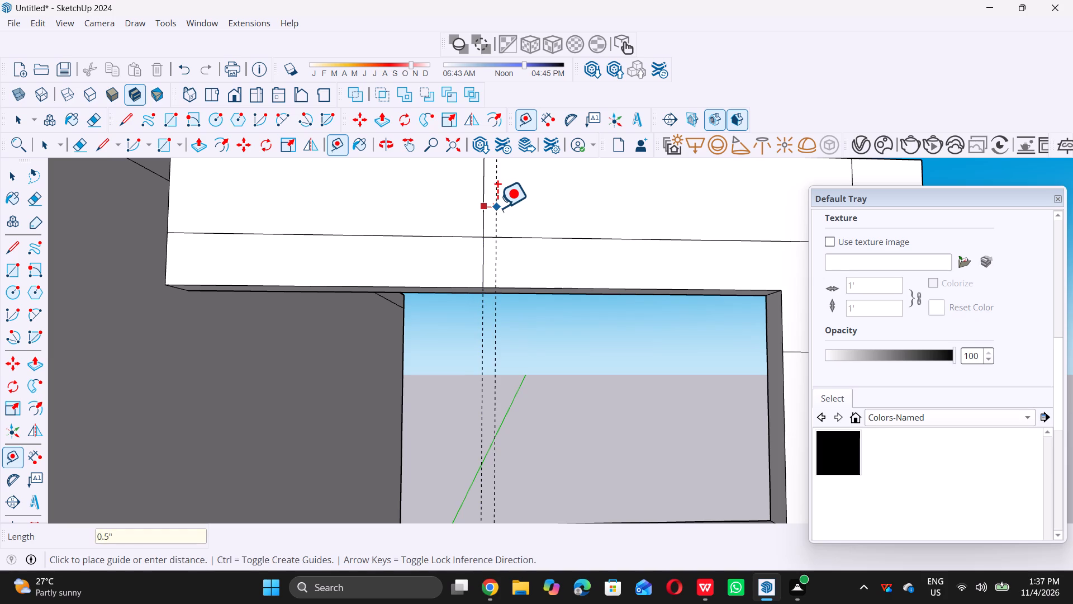
pyautogui.press('Return')
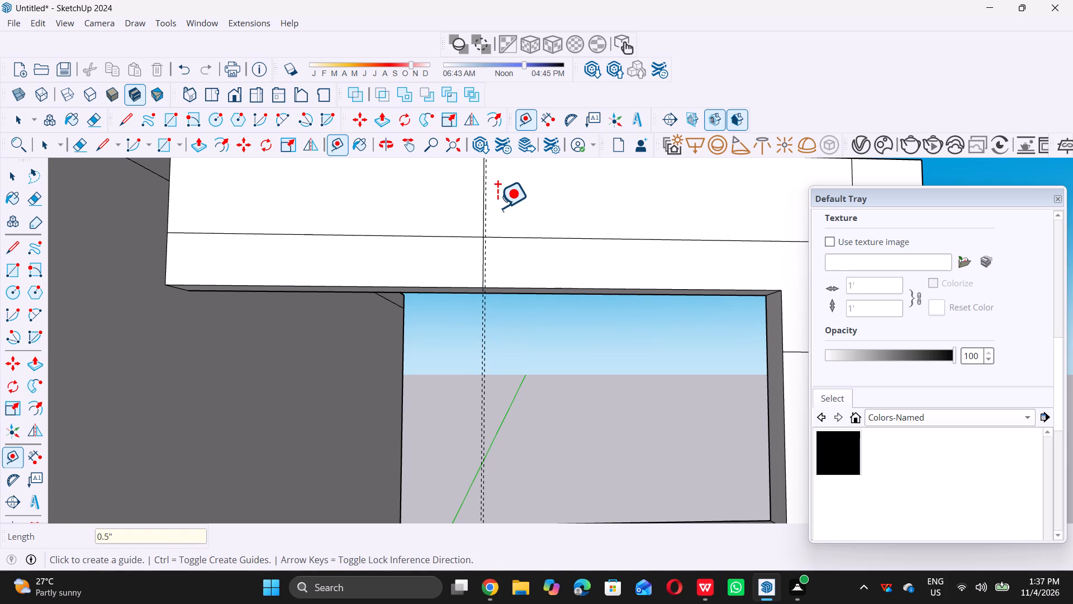
# Draw a vertical line along the 0.5" offset guide on the top beam, from its upper to its lower edge.
pyautogui.press('space')
pyautogui.press('l')
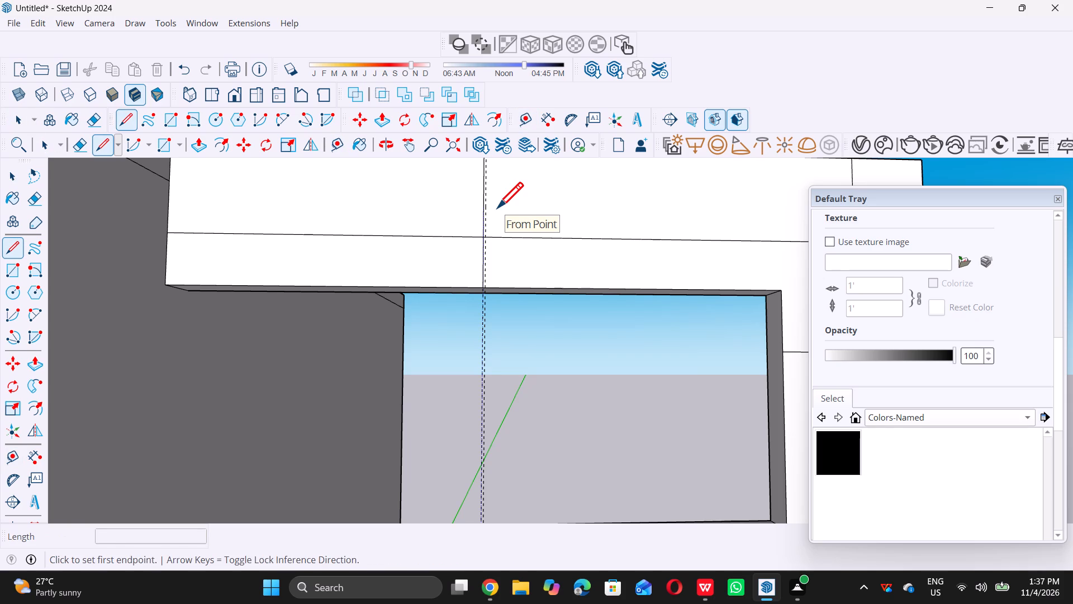
pyautogui.scroll(-5, 460, 283)
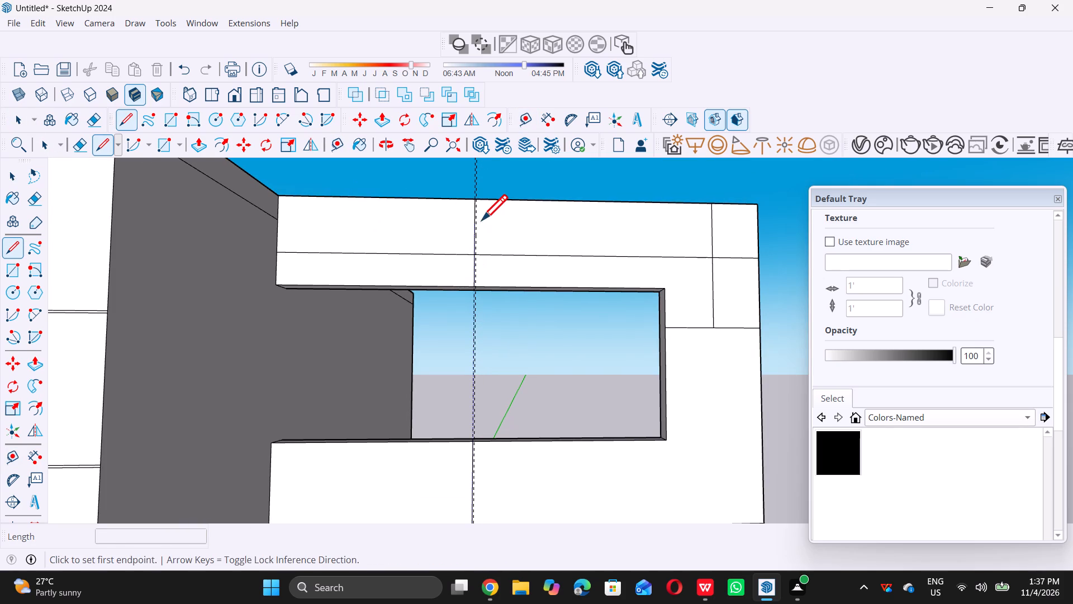
pyautogui.scroll(17, 482, 219)
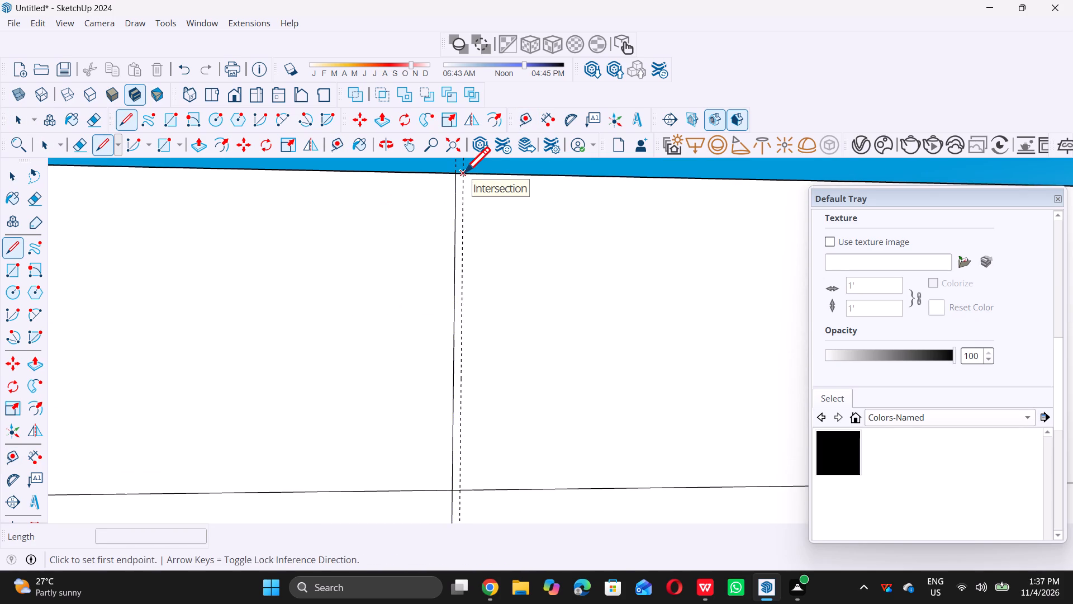
pyautogui.doubleClick(464, 172)
pyautogui.scroll(-10, 464, 172)
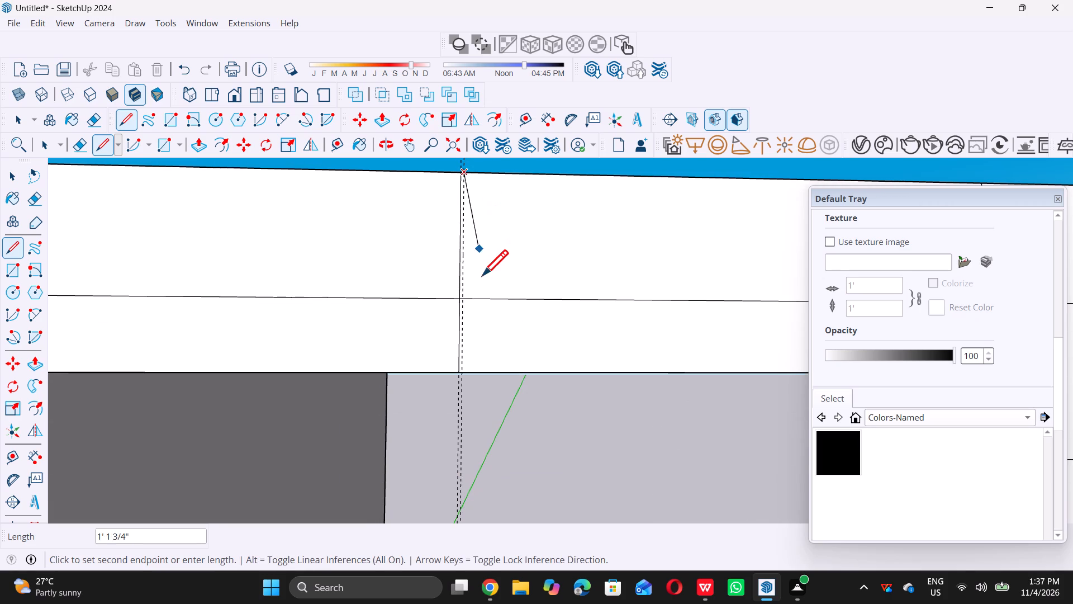
pyautogui.scroll(5, 460, 385)
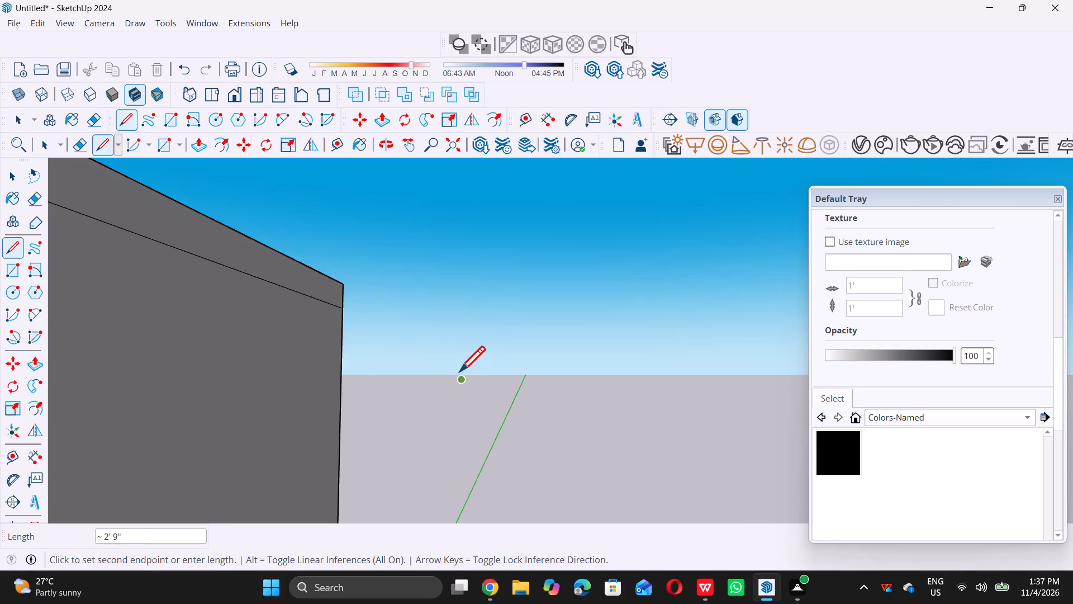
pyautogui.scroll(-4, 461, 369)
pyautogui.scroll(3, 467, 365)
pyautogui.doubleClick(469, 358)
# Draw a 4' vertical line along the offset guide on the second beam from the top, from its upper to its lower edge.
pyautogui.scroll(-3, 494, 334)
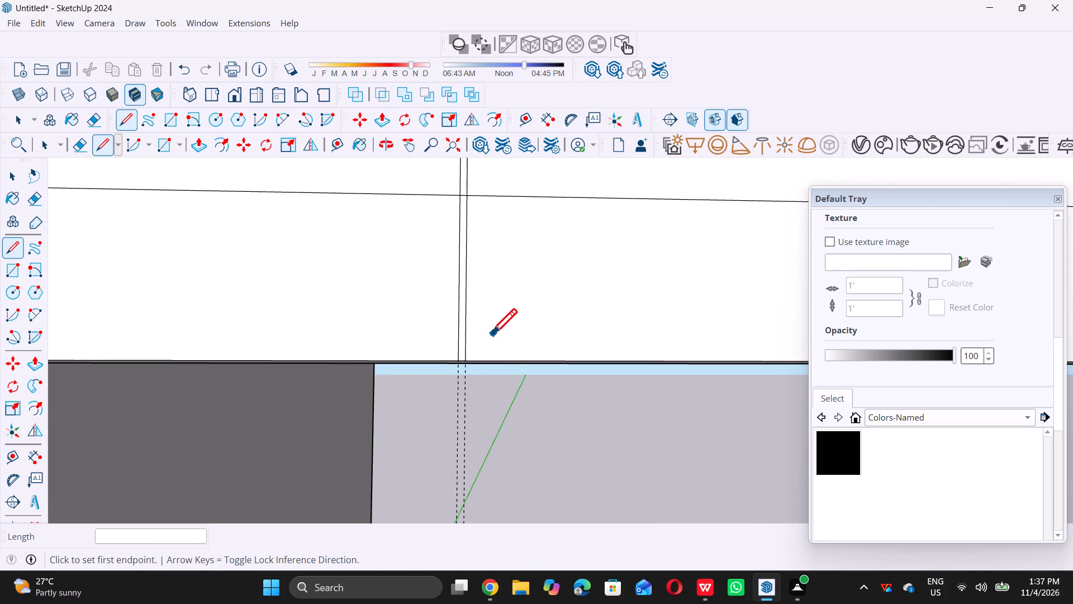
pyautogui.scroll(-20, 491, 334)
pyautogui.scroll(-9, 491, 334)
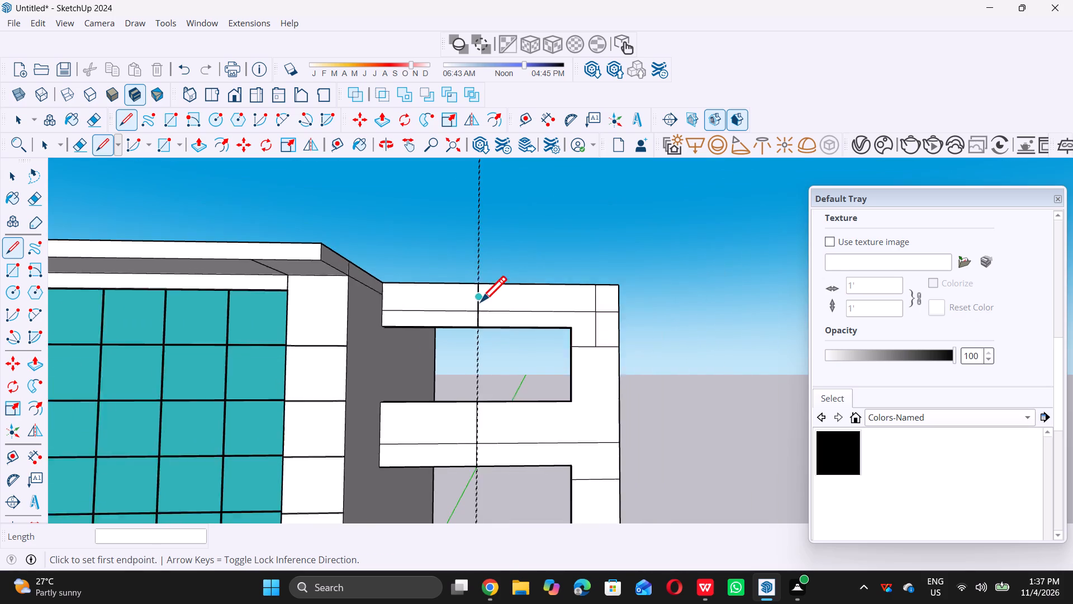
pyautogui.scroll(12, 466, 398)
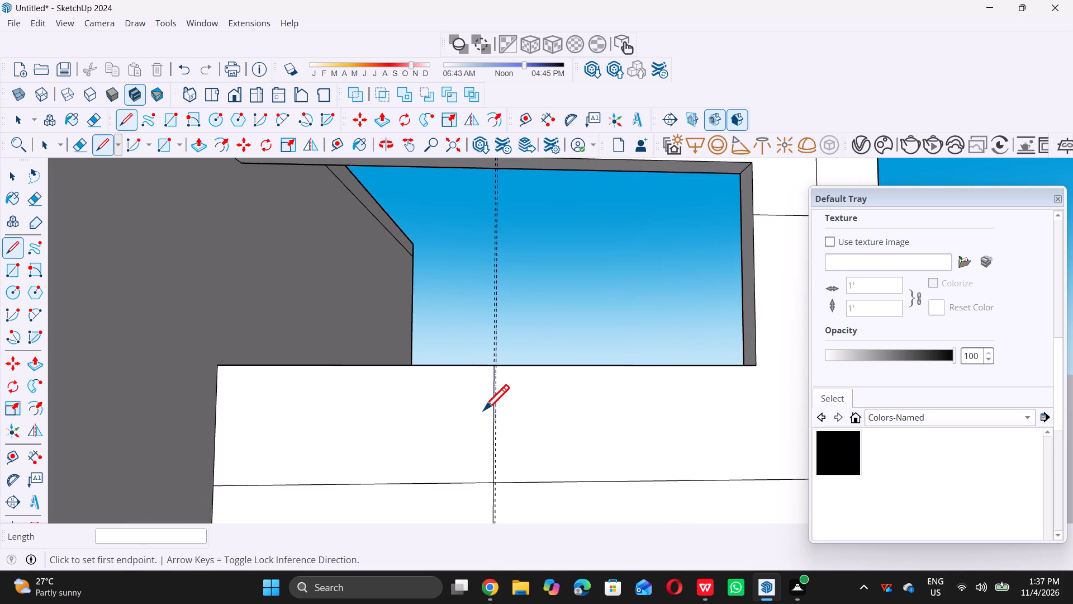
pyautogui.scroll(9, 485, 409)
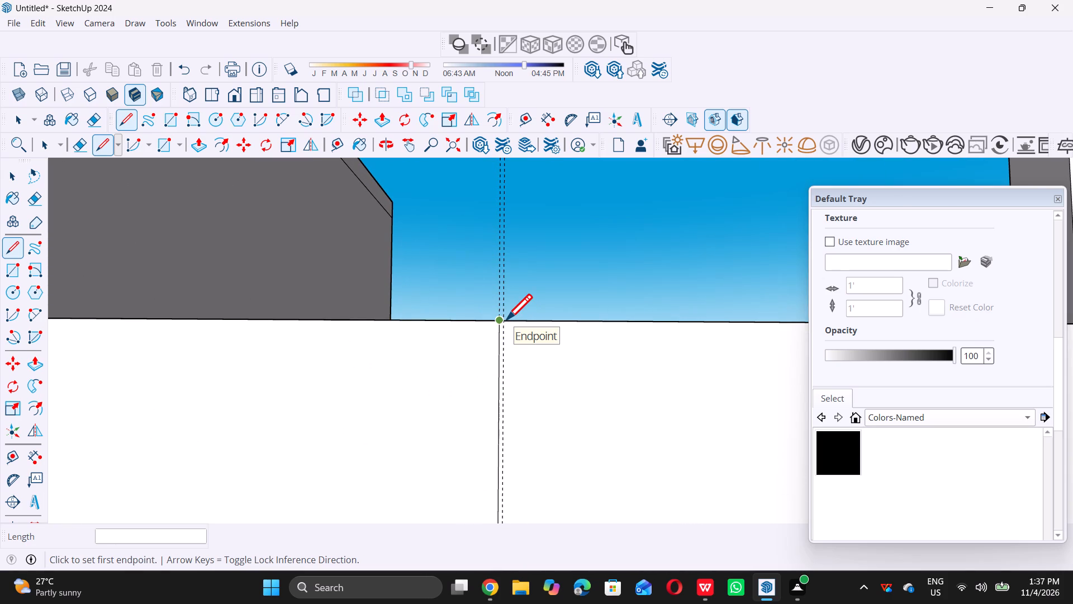
pyautogui.scroll(5, 506, 319)
pyautogui.scroll(-5, 506, 319)
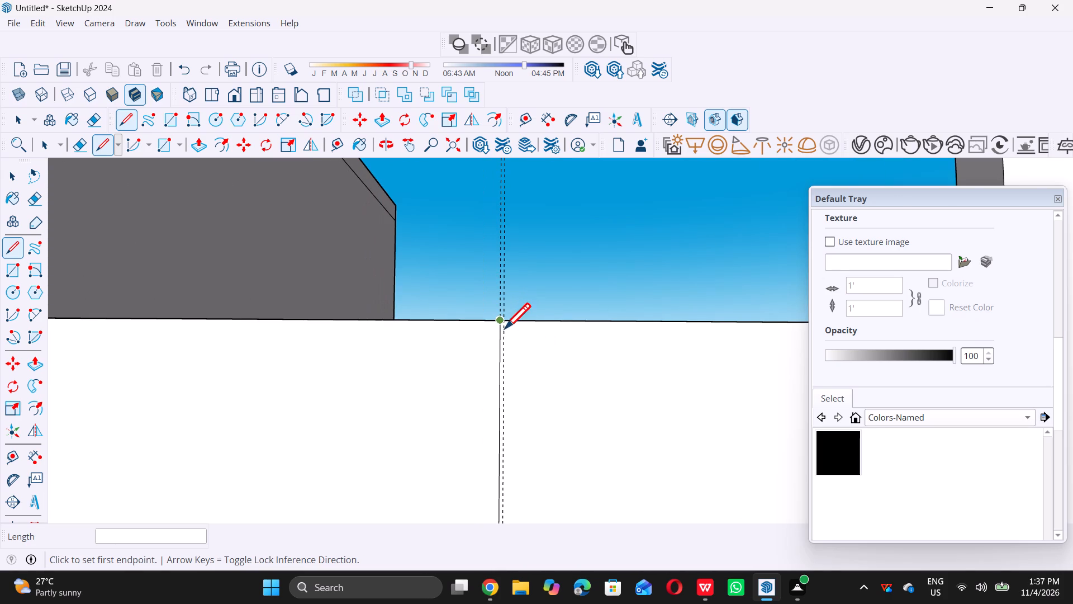
pyautogui.click(509, 323)
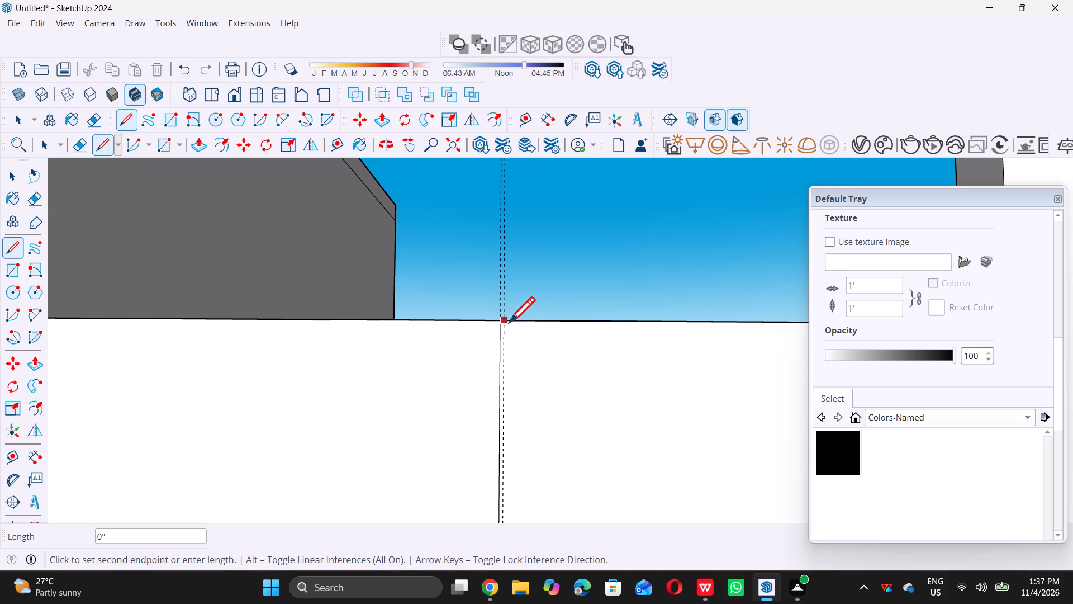
pyautogui.scroll(-15, 505, 377)
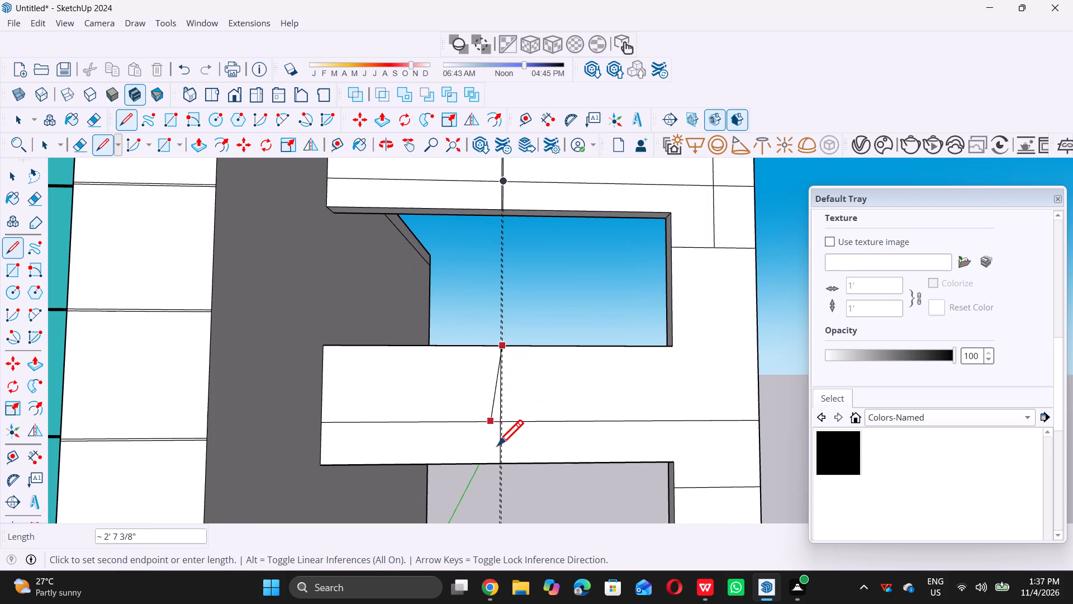
pyautogui.scroll(9, 504, 451)
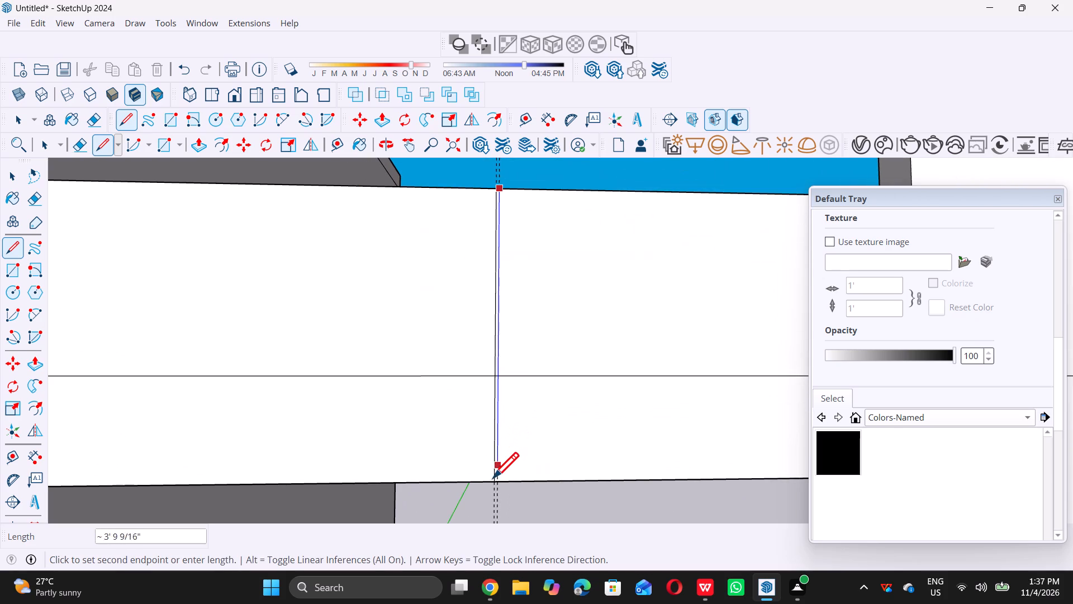
pyautogui.doubleClick(504, 481)
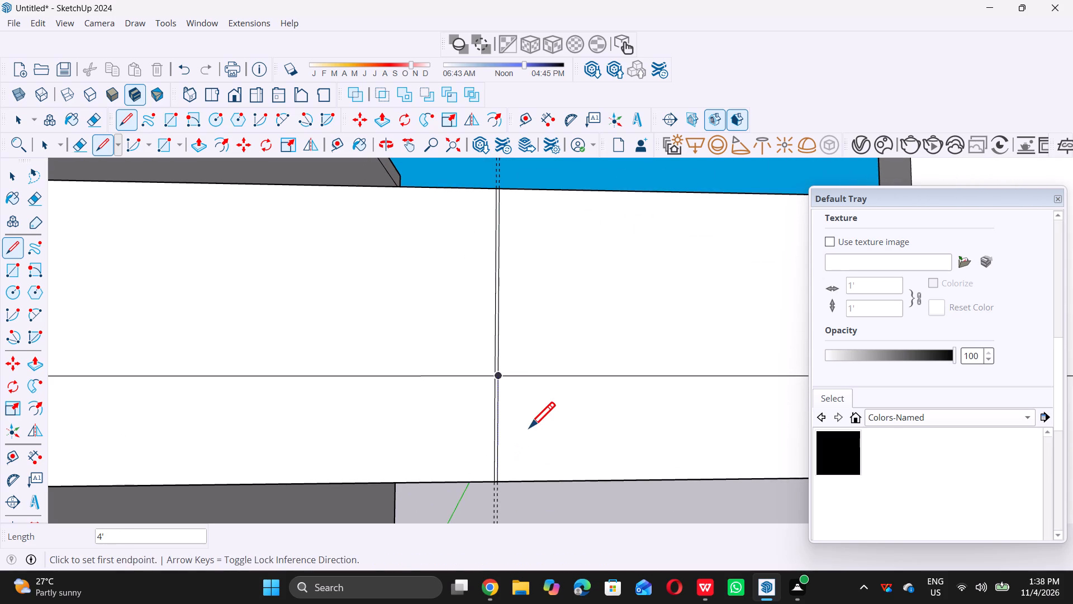
# Draw a 4' vertical line along the offset guide on the third beam from the top, from its upper to its lower edge.
pyautogui.scroll(-20, 538, 415)
pyautogui.scroll(-2, 538, 415)
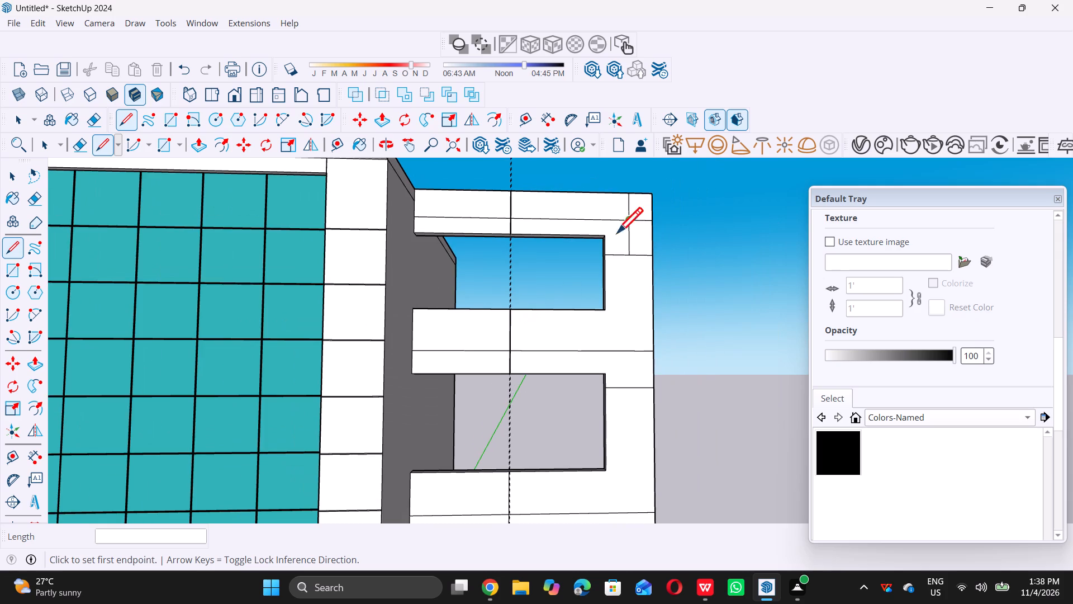
pyautogui.scroll(-16, 500, 288)
pyautogui.scroll(4, 503, 380)
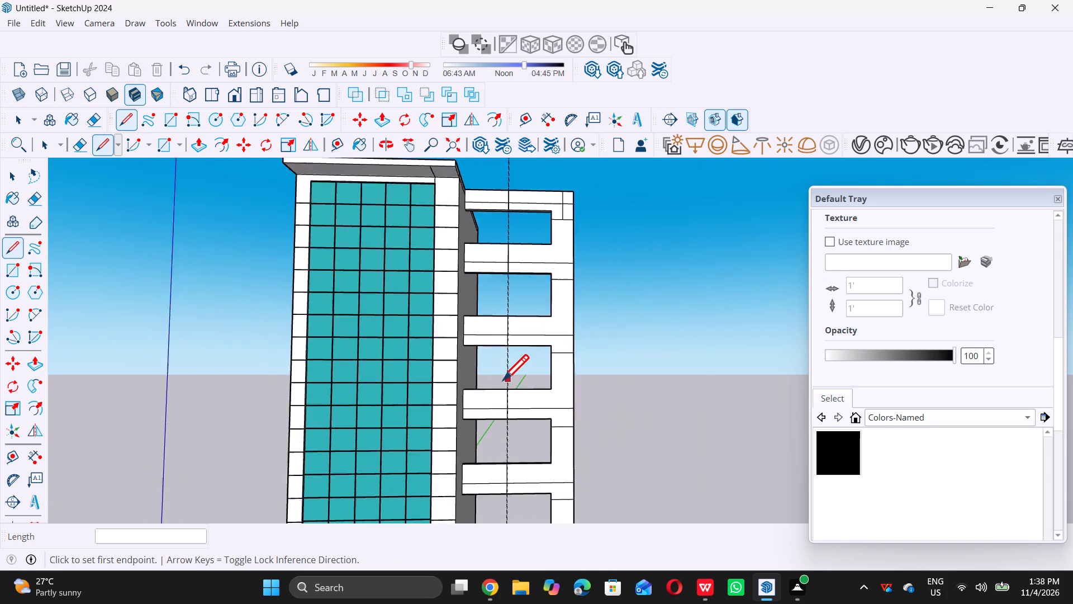
pyautogui.scroll(3, 503, 380)
pyautogui.scroll(12, 511, 314)
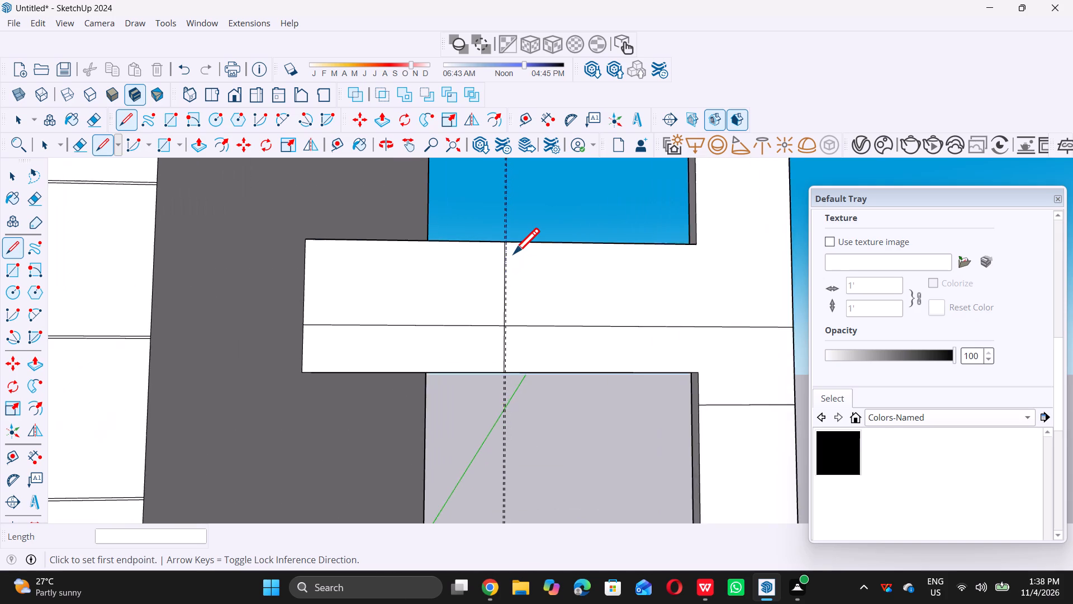
pyautogui.scroll(9, 514, 252)
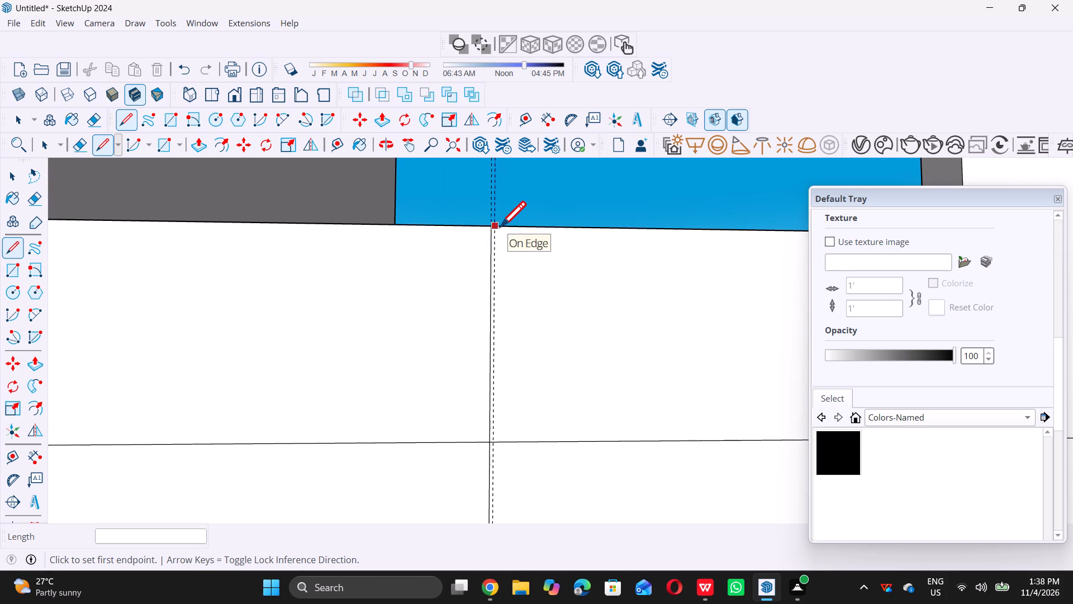
pyautogui.scroll(4, 500, 225)
pyautogui.click(499, 225)
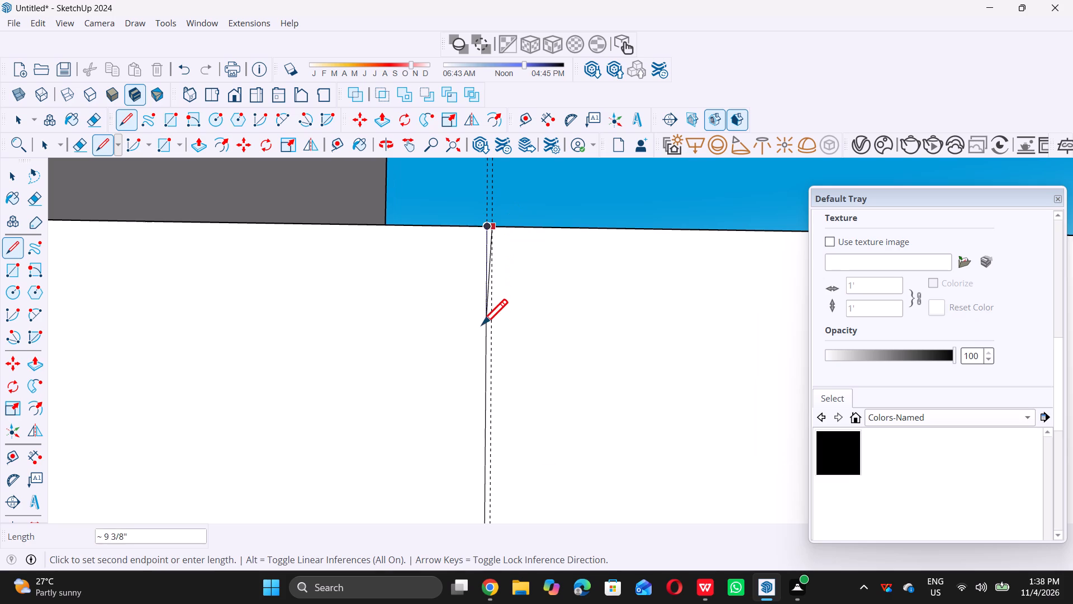
pyautogui.scroll(-15, 484, 324)
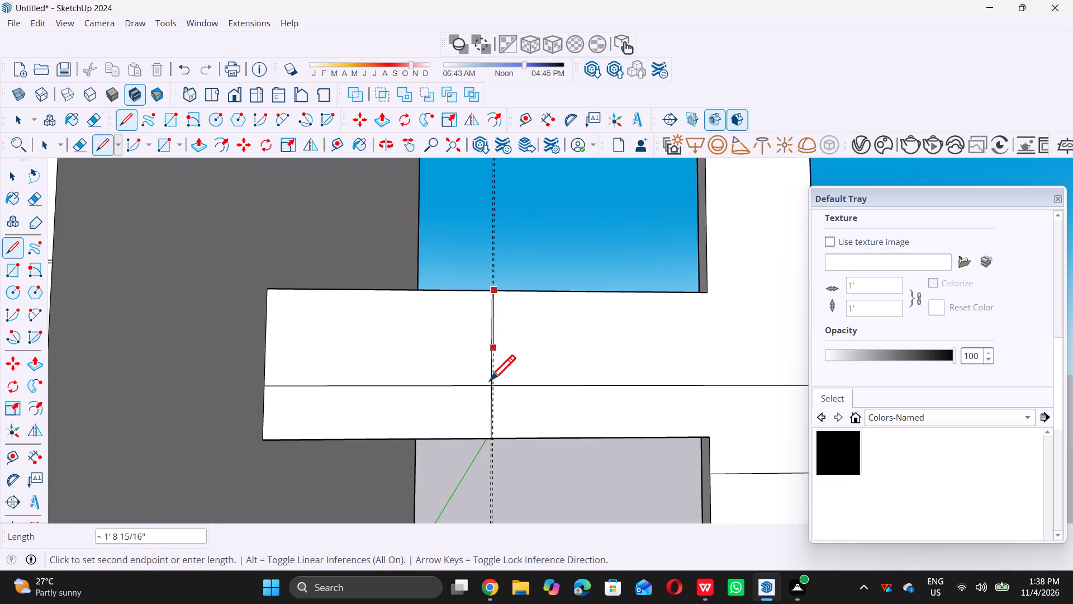
pyautogui.scroll(6, 499, 405)
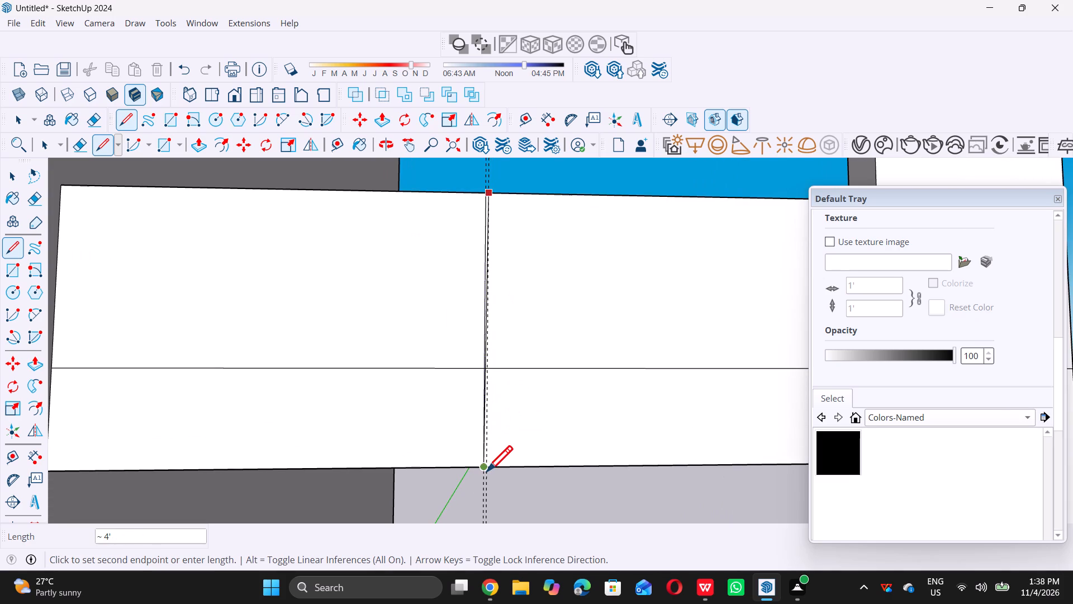
pyautogui.scroll(4, 490, 467)
pyautogui.click(489, 467)
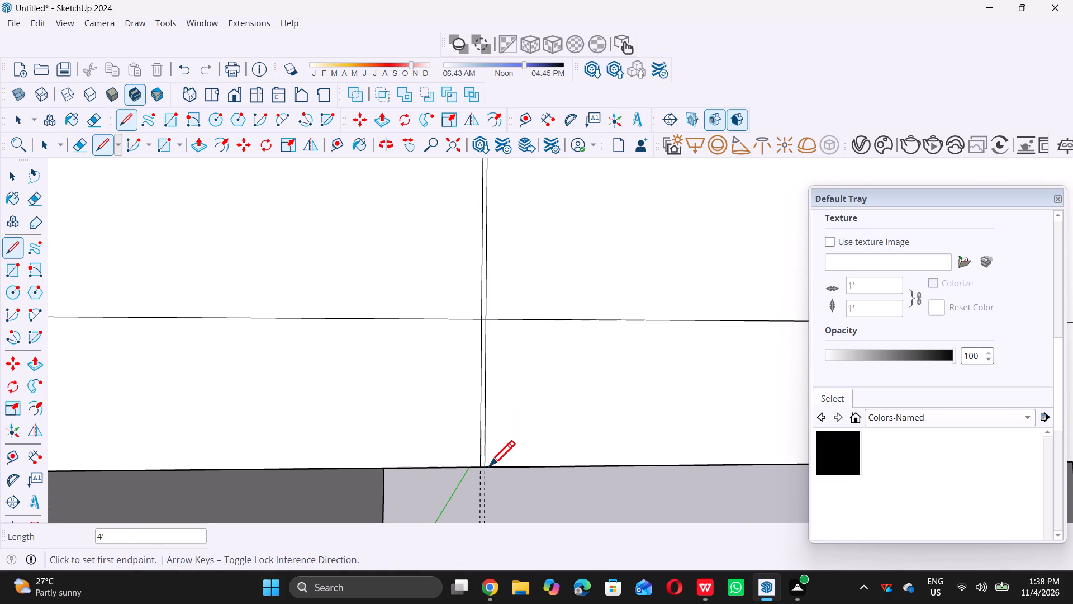
# Draw a 4' vertical line along the offset guide on the fourth beam from the top, from its upper to its lower edge.
pyautogui.scroll(-20, 540, 393)
pyautogui.scroll(-3, 540, 393)
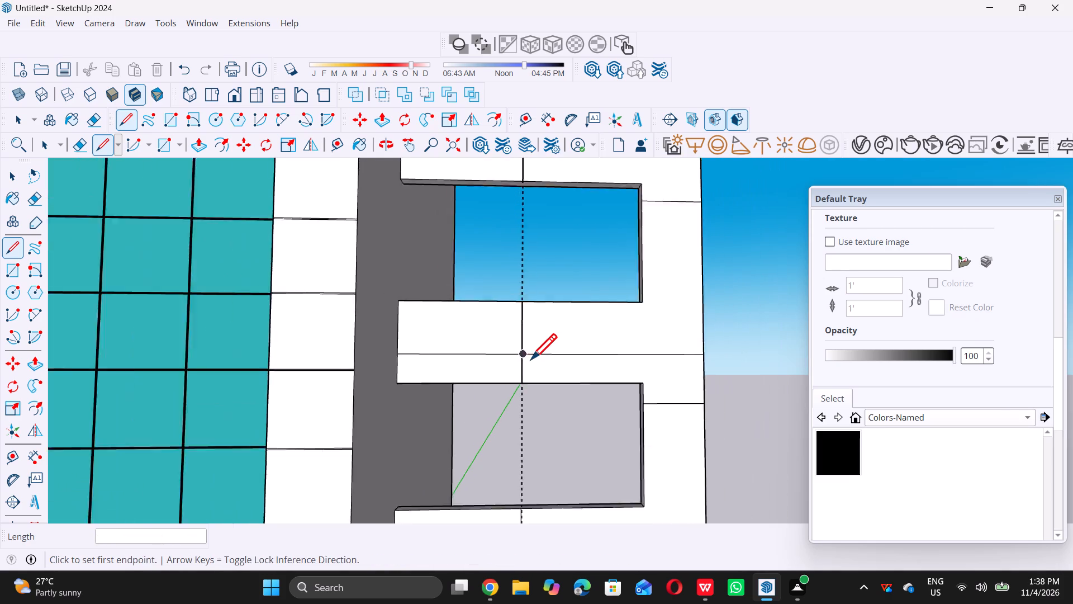
pyautogui.scroll(-18, 531, 359)
pyautogui.scroll(6, 526, 403)
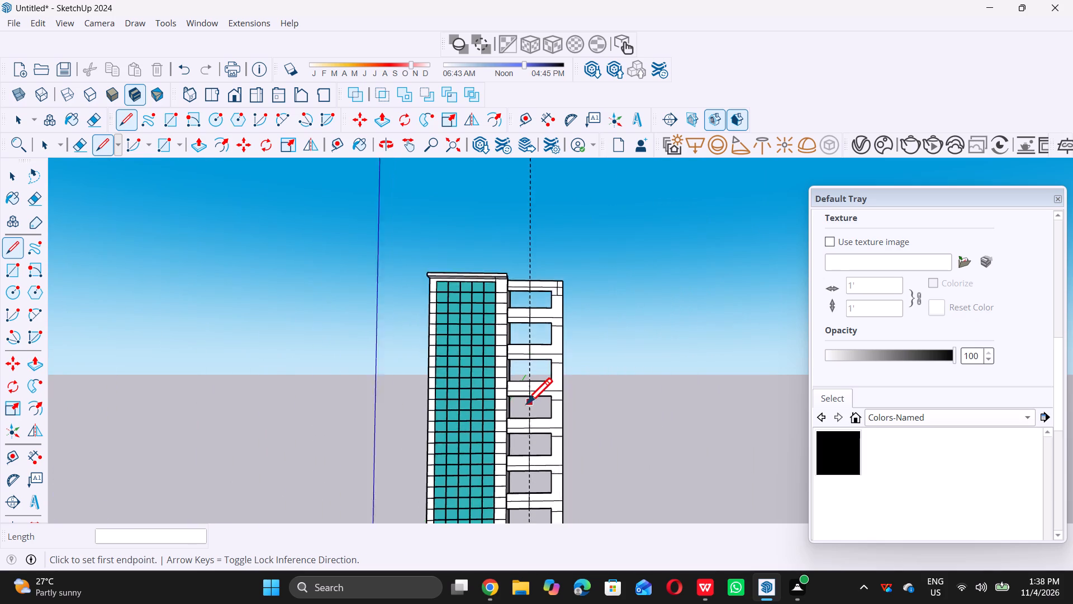
pyautogui.scroll(18, 535, 384)
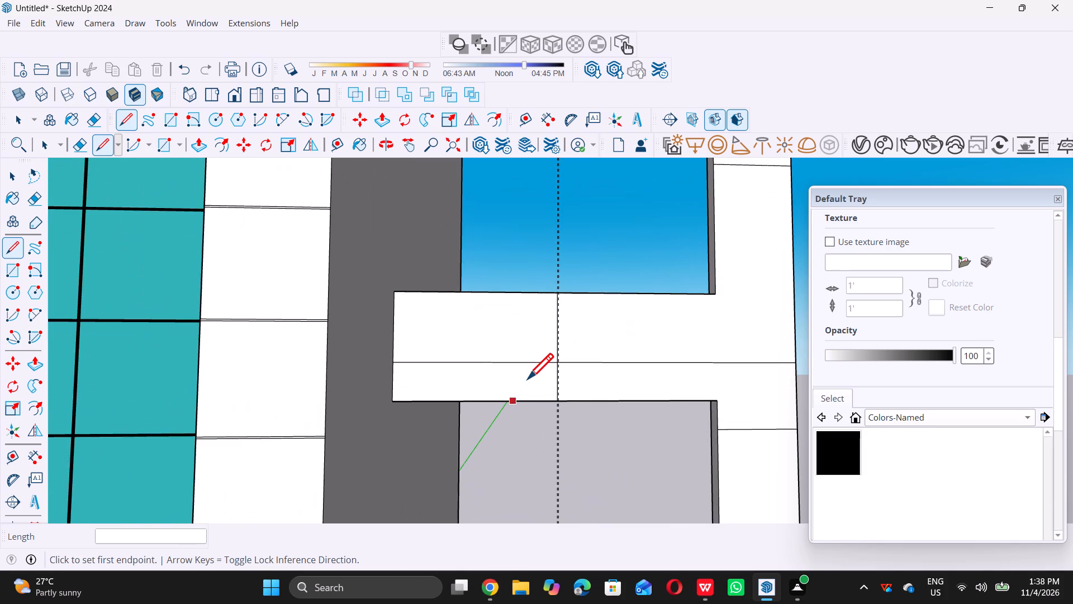
pyautogui.scroll(5, 529, 377)
pyautogui.scroll(5, 637, 312)
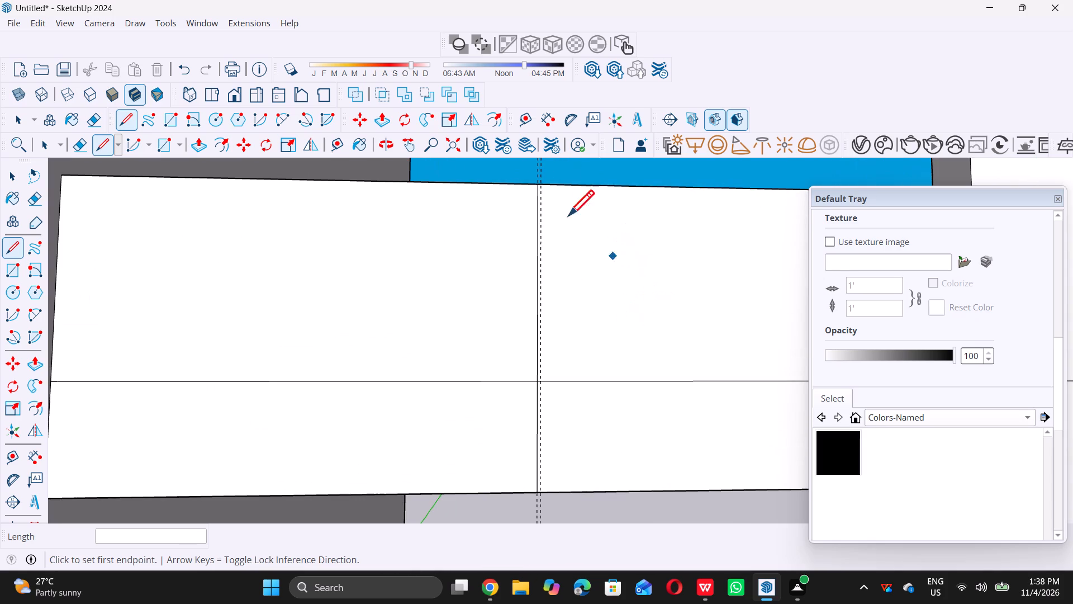
pyautogui.scroll(3, 541, 188)
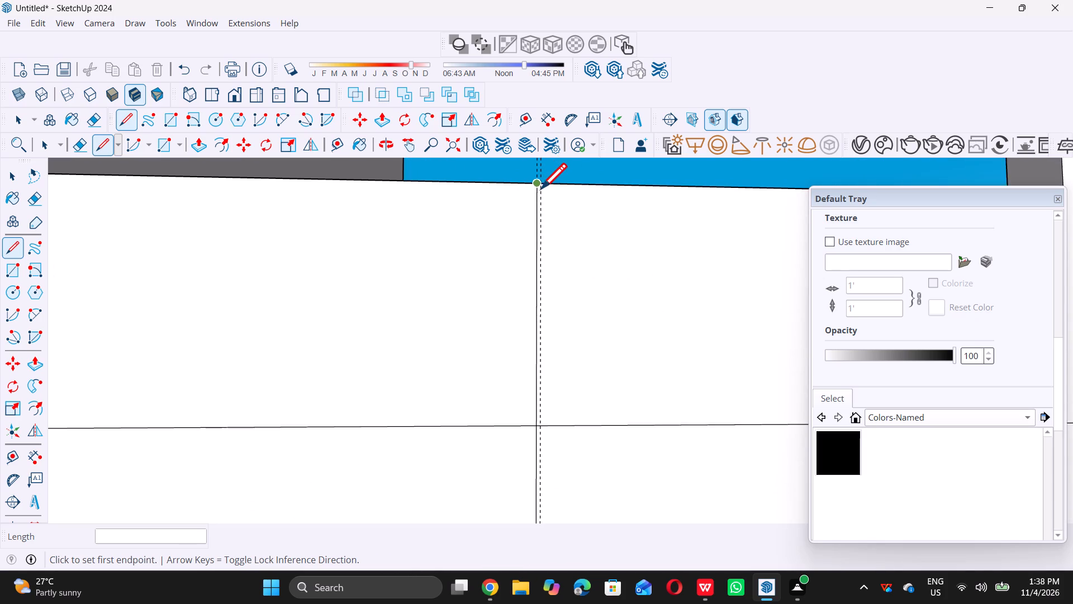
pyautogui.scroll(1, 541, 188)
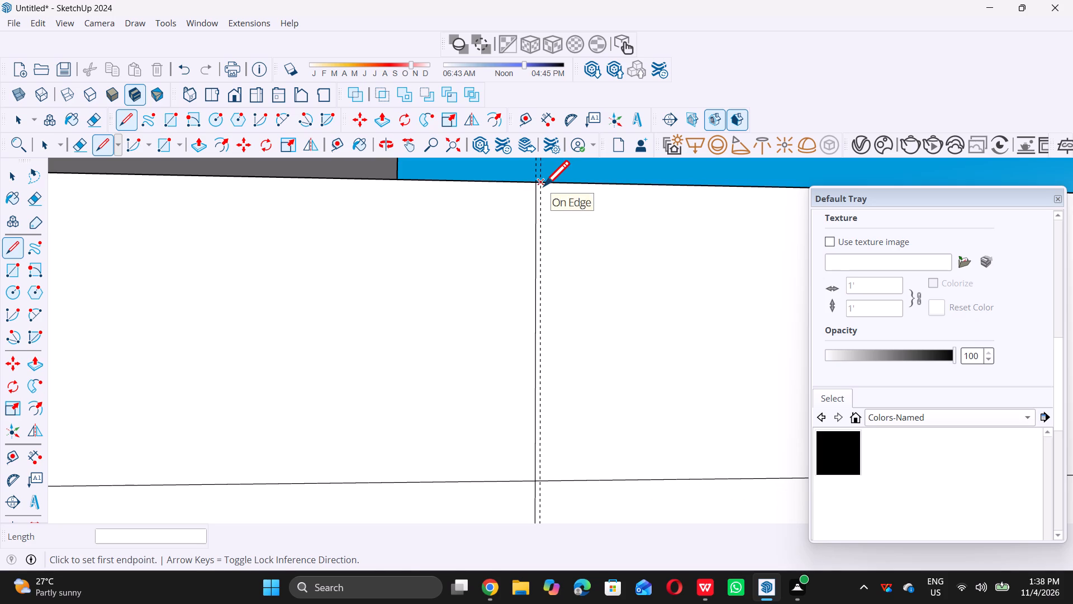
pyautogui.doubleClick(544, 186)
pyautogui.scroll(-9, 542, 187)
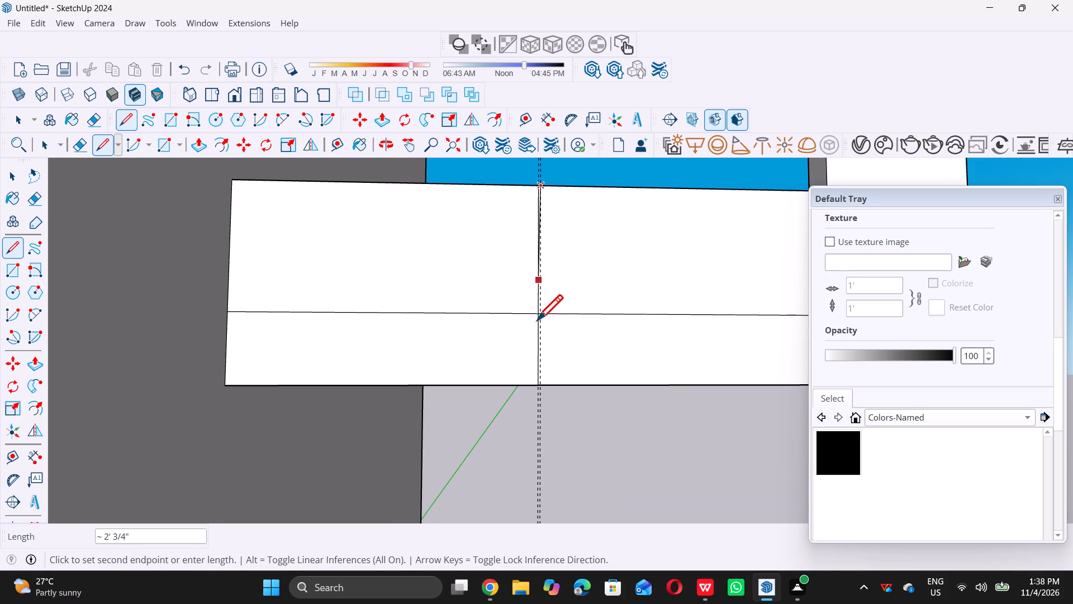
pyautogui.scroll(5, 544, 356)
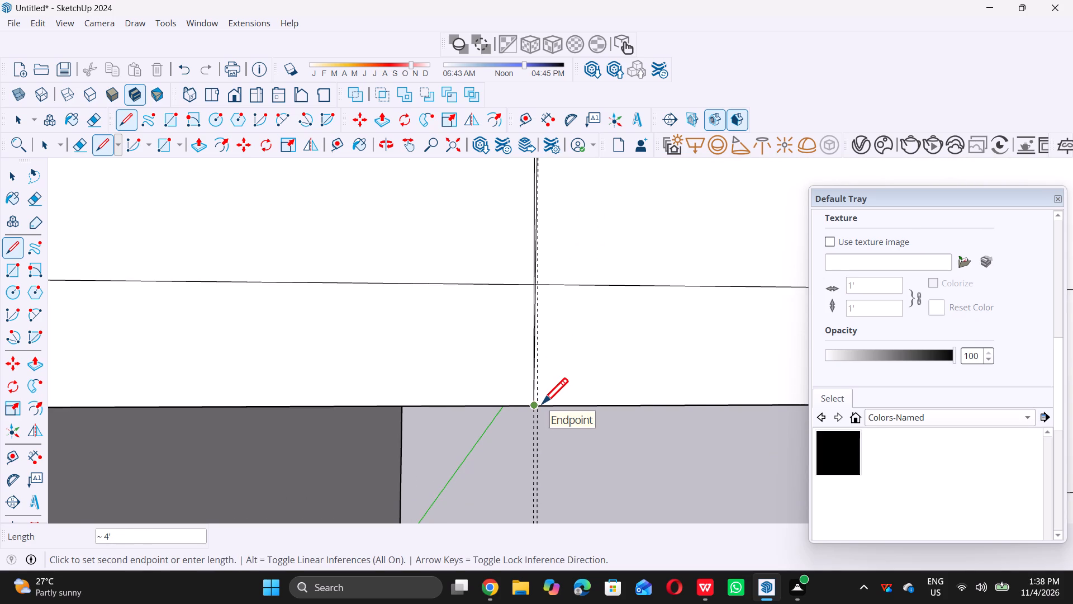
pyautogui.scroll(4, 542, 403)
pyautogui.doubleClick(541, 402)
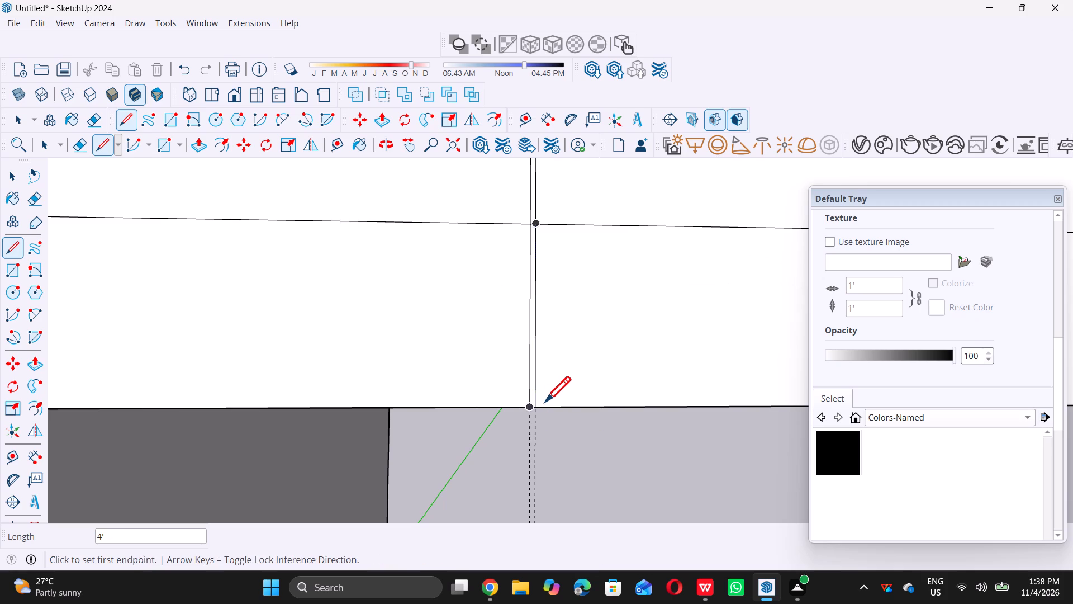
# Draw a 4' vertical line along the offset guide on the next beam below the fourth, from its upper to its lower edge.
pyautogui.scroll(-20, 545, 402)
pyautogui.scroll(-15, 545, 402)
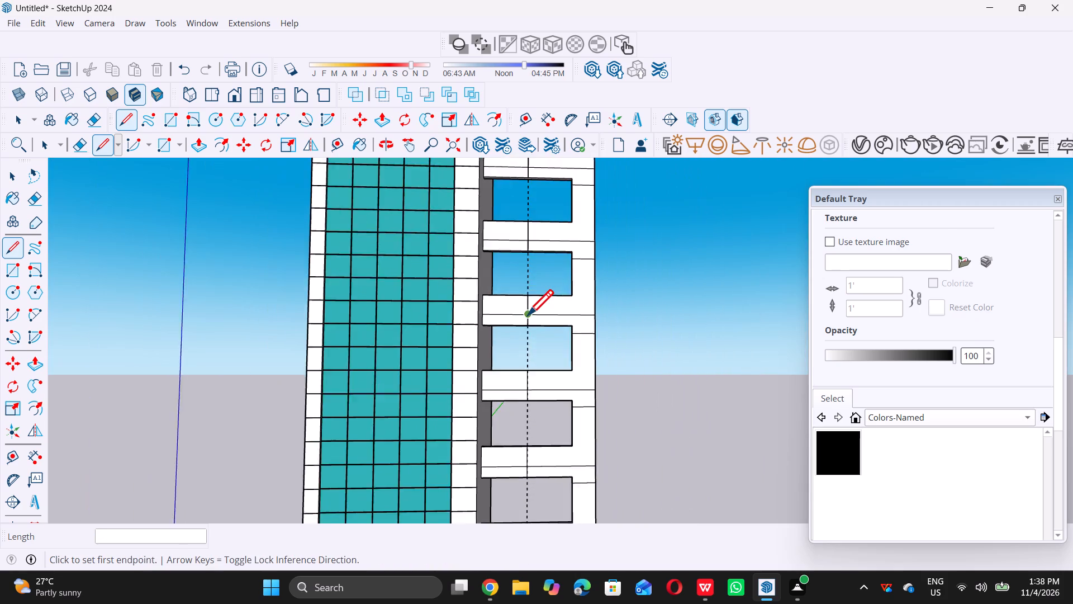
pyautogui.scroll(-13, 528, 315)
pyautogui.scroll(11, 524, 381)
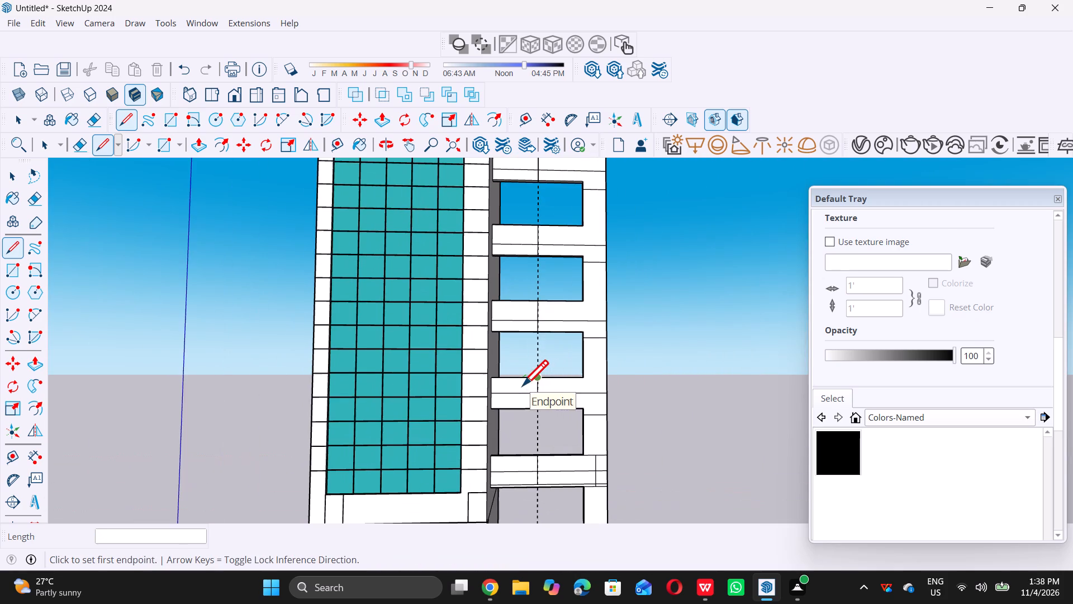
pyautogui.scroll(14, 534, 323)
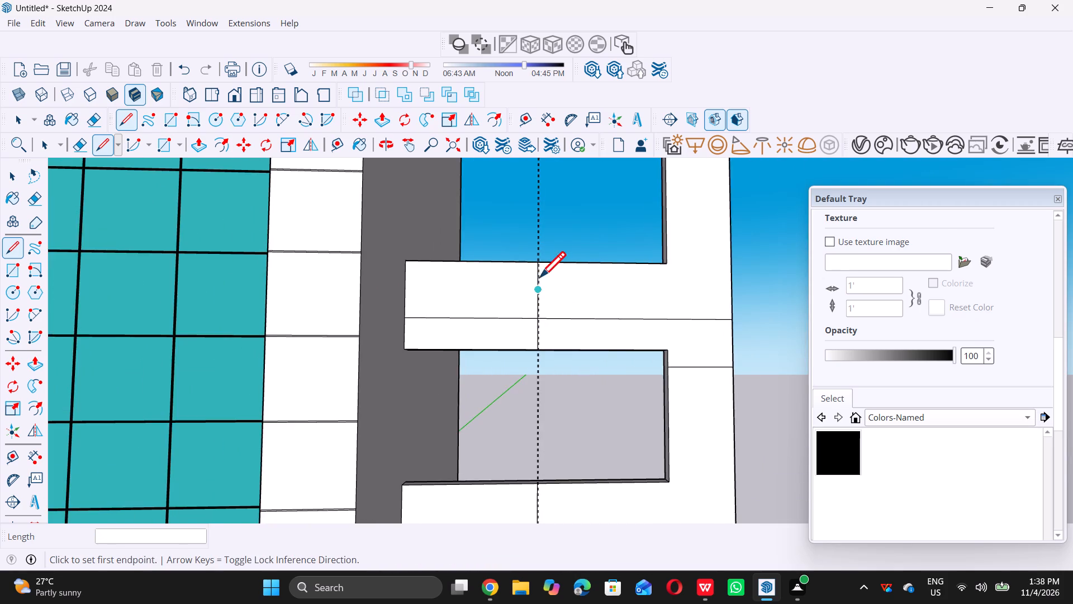
pyautogui.scroll(12, 540, 277)
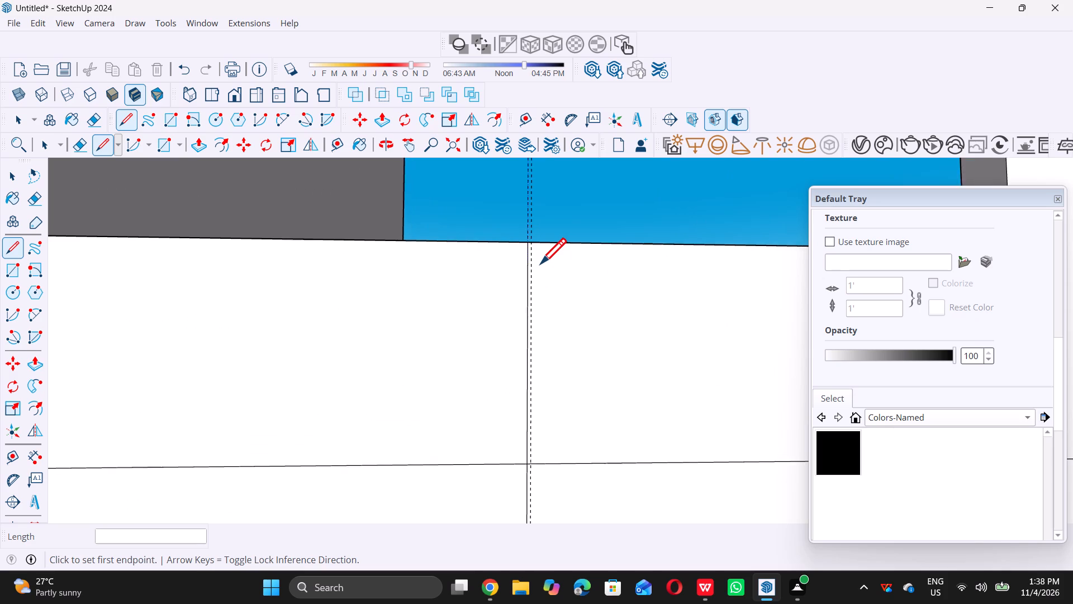
pyautogui.scroll(2, 540, 263)
pyautogui.click(533, 235)
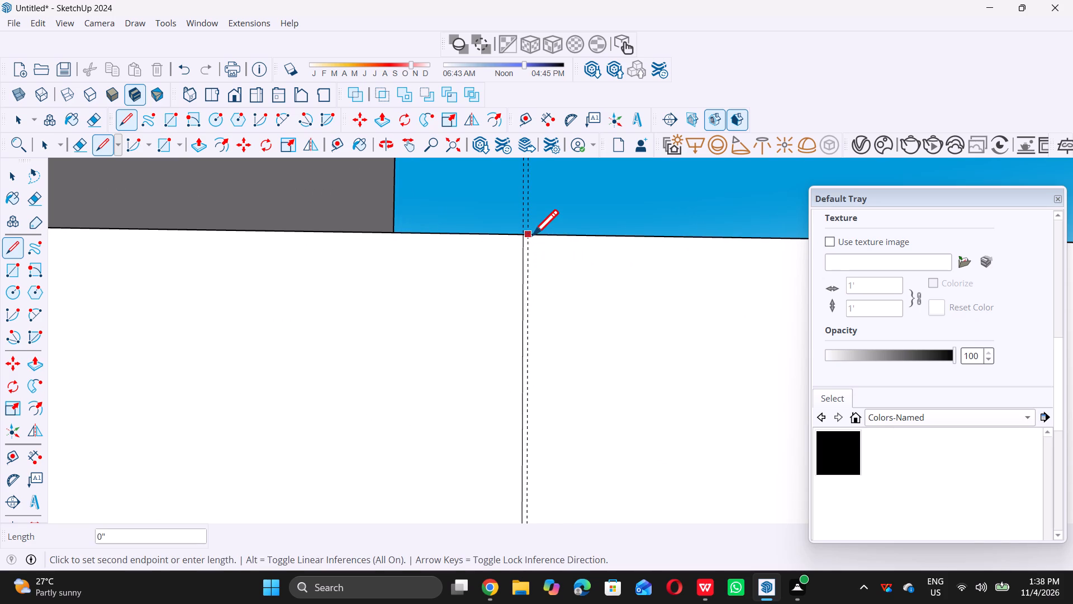
pyautogui.scroll(-12, 533, 235)
pyautogui.scroll(6, 540, 380)
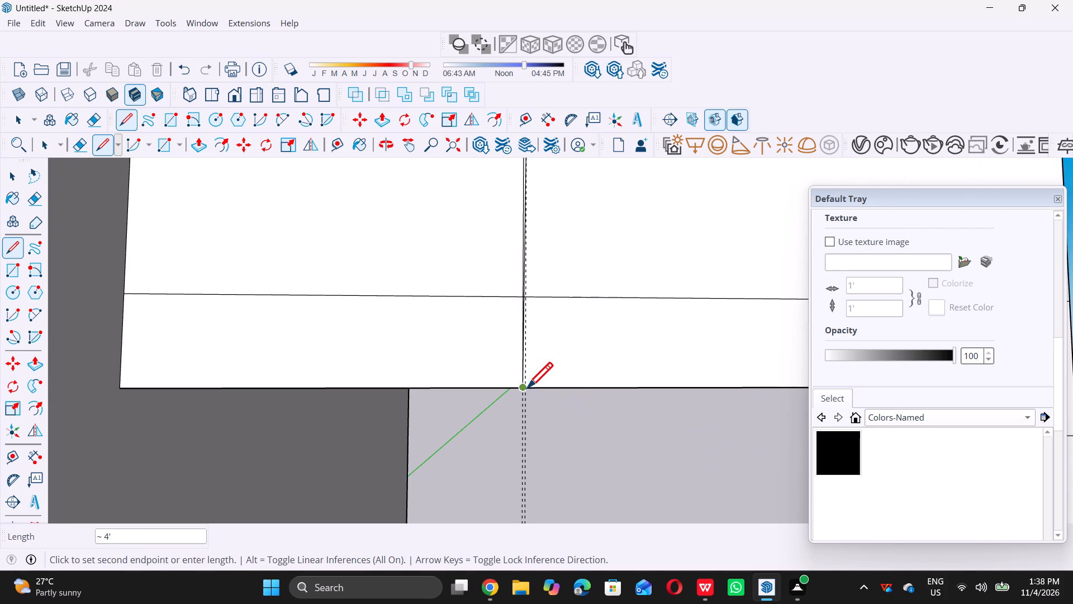
pyautogui.scroll(5, 528, 388)
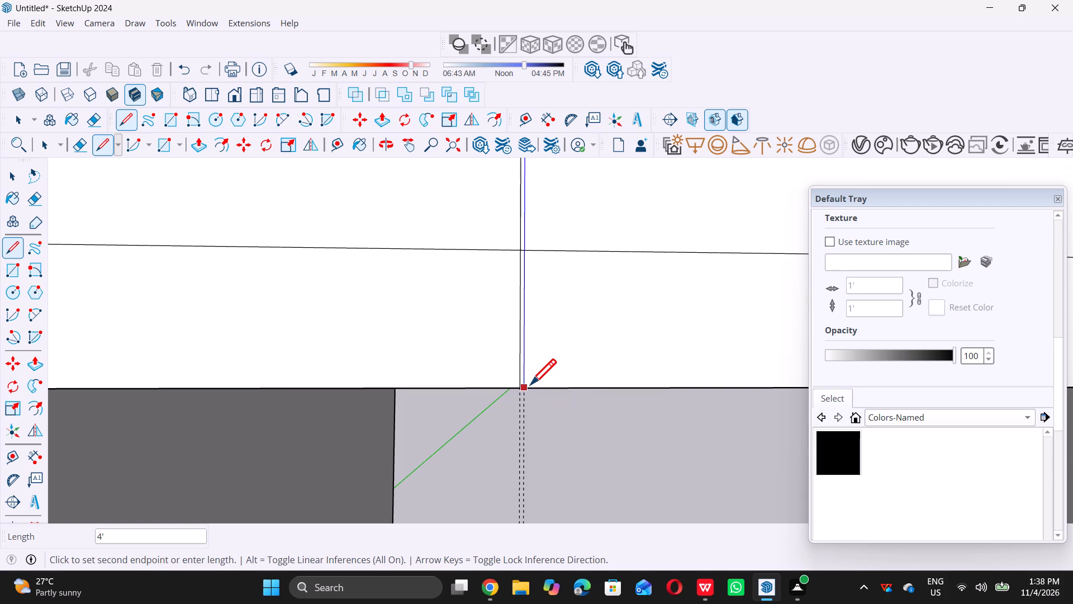
pyautogui.doubleClick(531, 384)
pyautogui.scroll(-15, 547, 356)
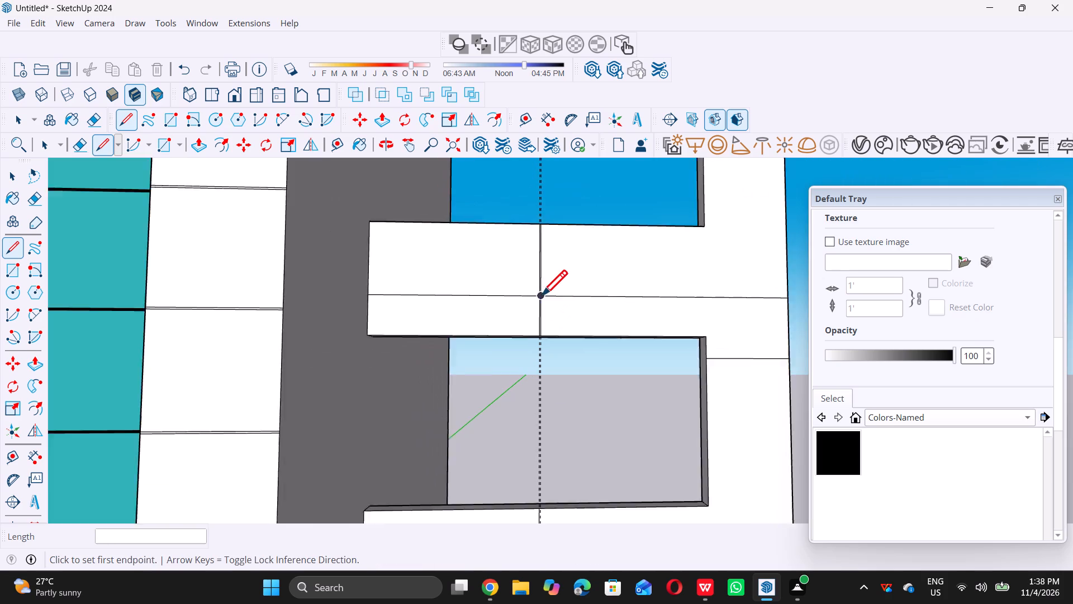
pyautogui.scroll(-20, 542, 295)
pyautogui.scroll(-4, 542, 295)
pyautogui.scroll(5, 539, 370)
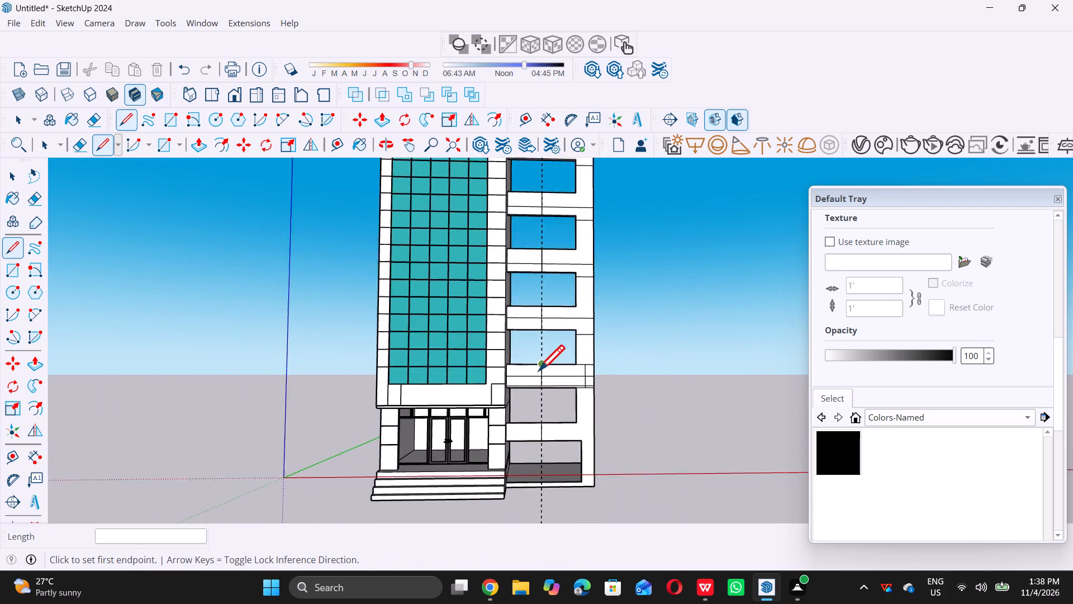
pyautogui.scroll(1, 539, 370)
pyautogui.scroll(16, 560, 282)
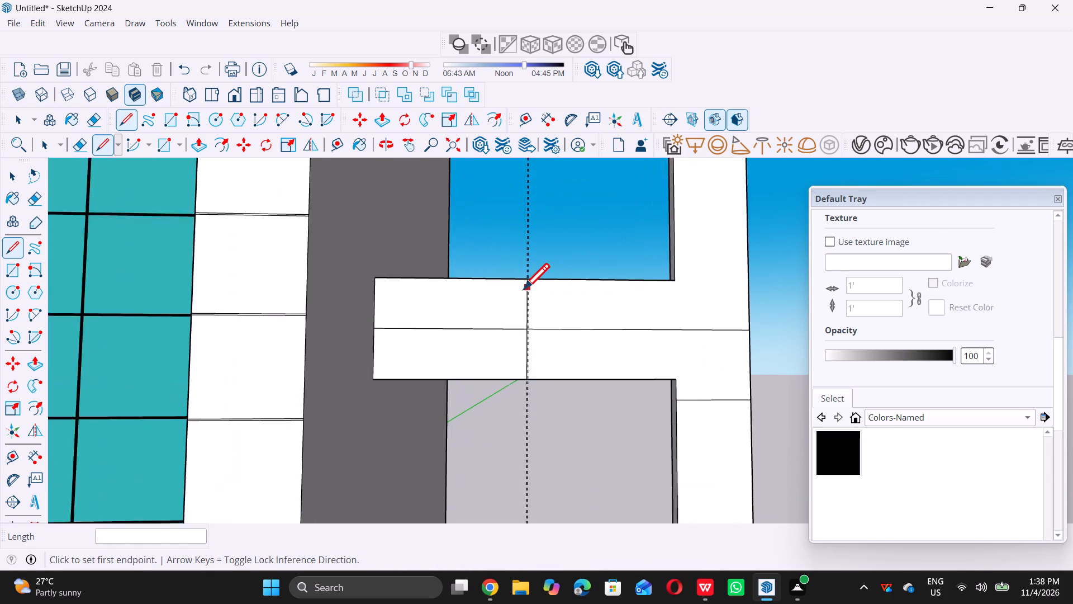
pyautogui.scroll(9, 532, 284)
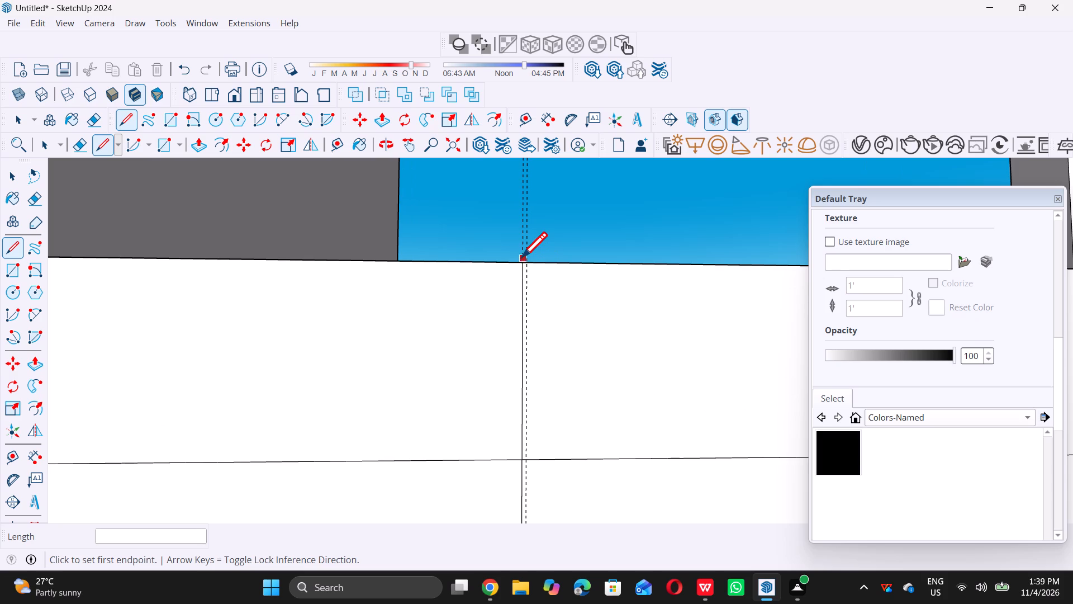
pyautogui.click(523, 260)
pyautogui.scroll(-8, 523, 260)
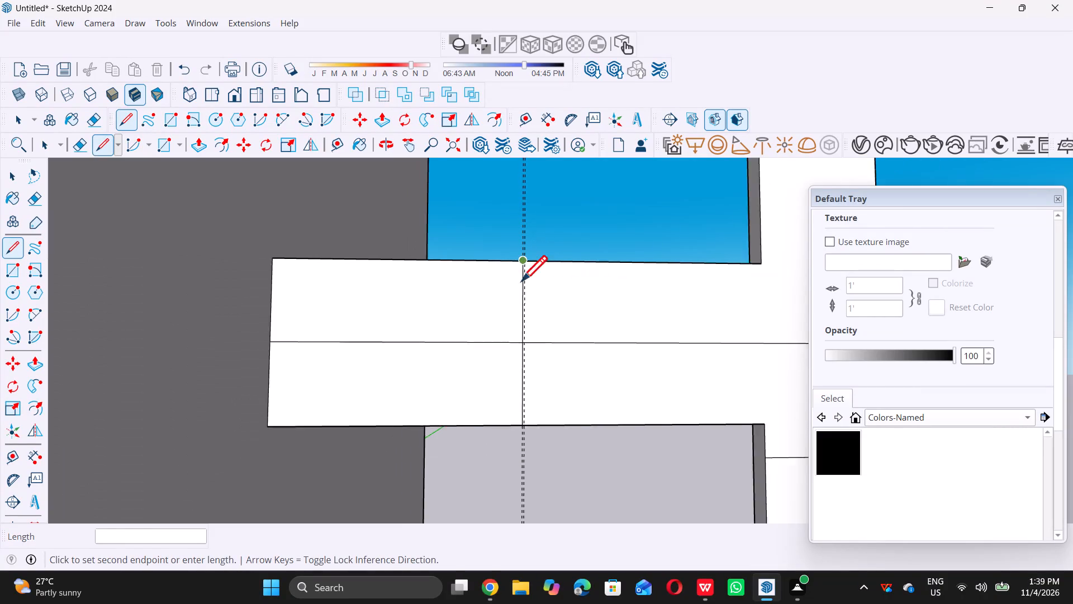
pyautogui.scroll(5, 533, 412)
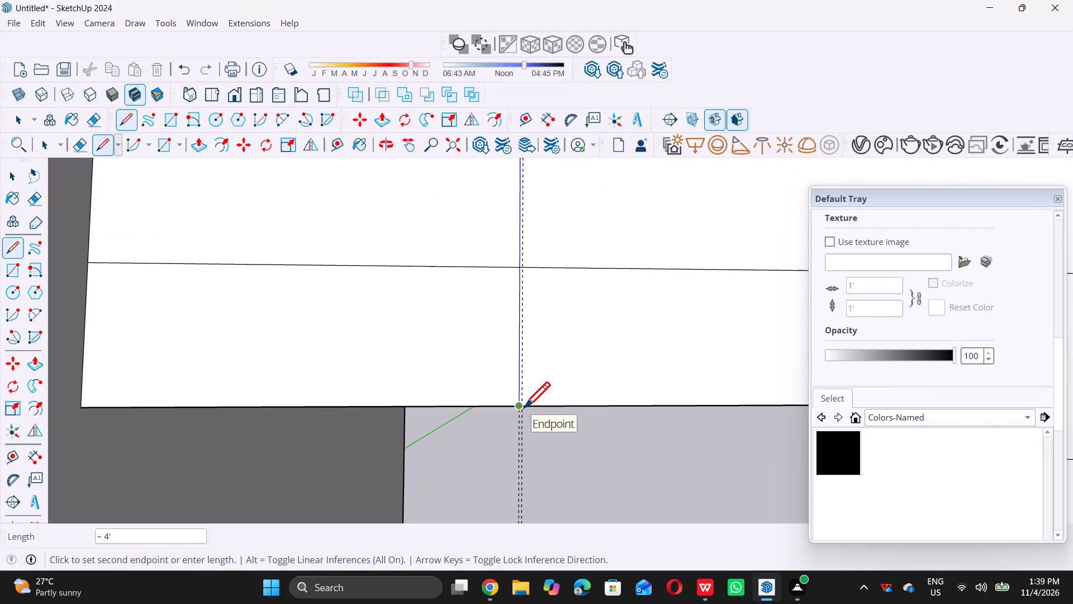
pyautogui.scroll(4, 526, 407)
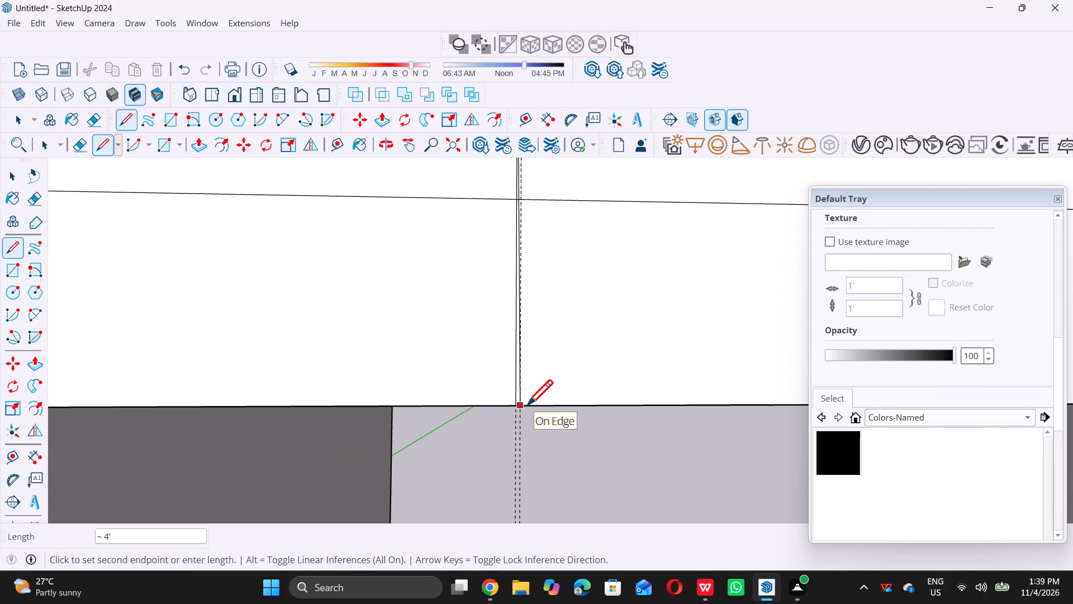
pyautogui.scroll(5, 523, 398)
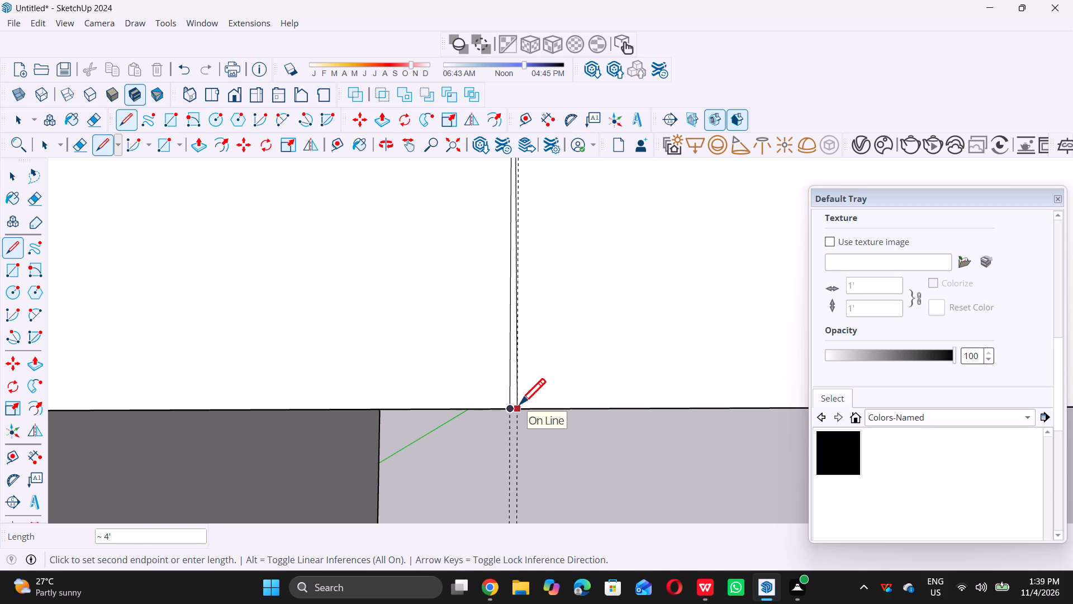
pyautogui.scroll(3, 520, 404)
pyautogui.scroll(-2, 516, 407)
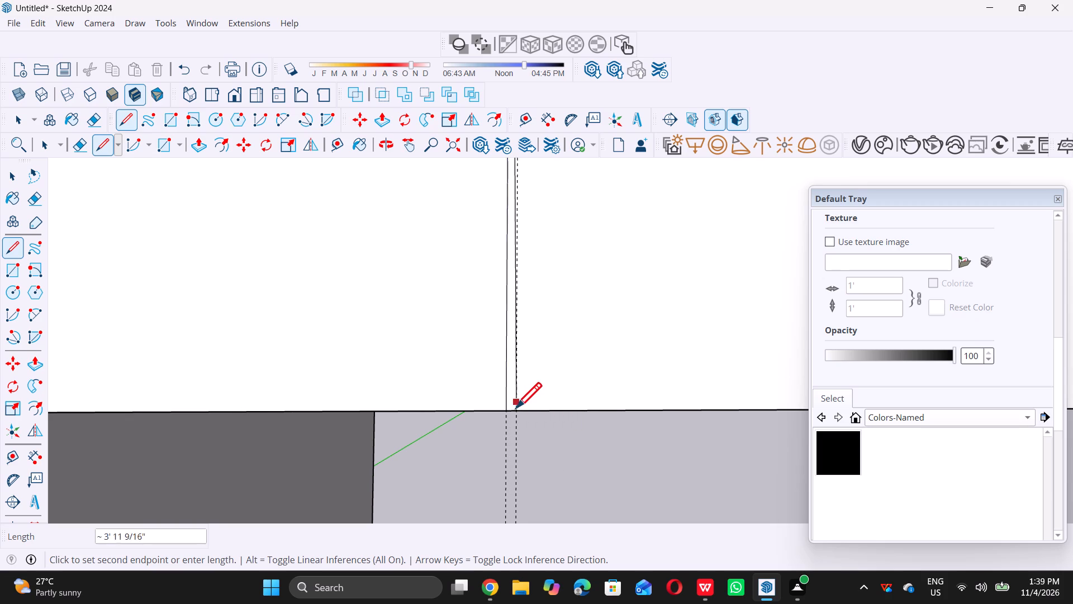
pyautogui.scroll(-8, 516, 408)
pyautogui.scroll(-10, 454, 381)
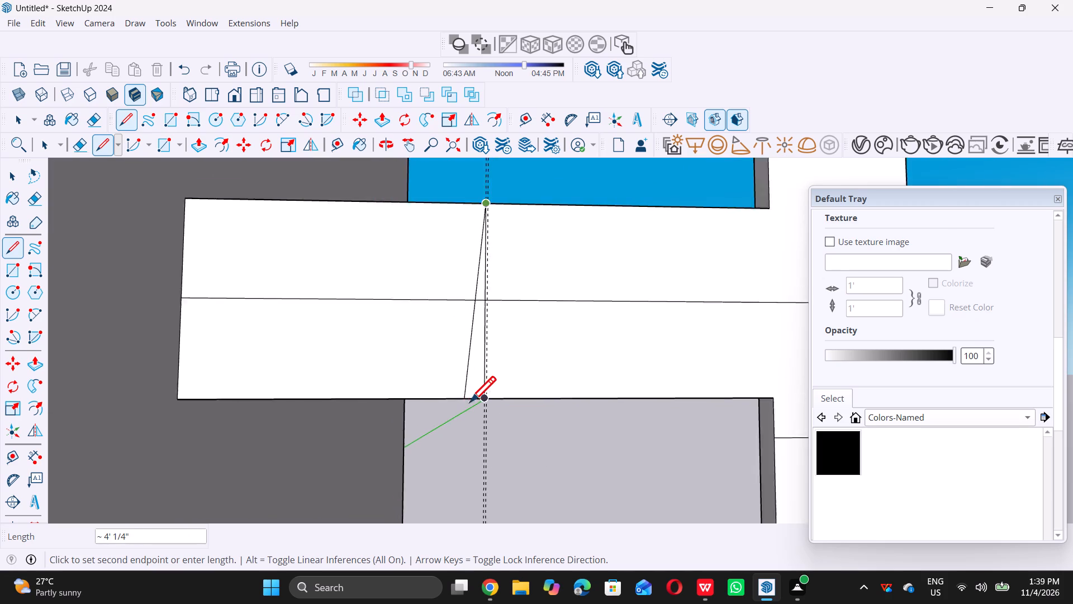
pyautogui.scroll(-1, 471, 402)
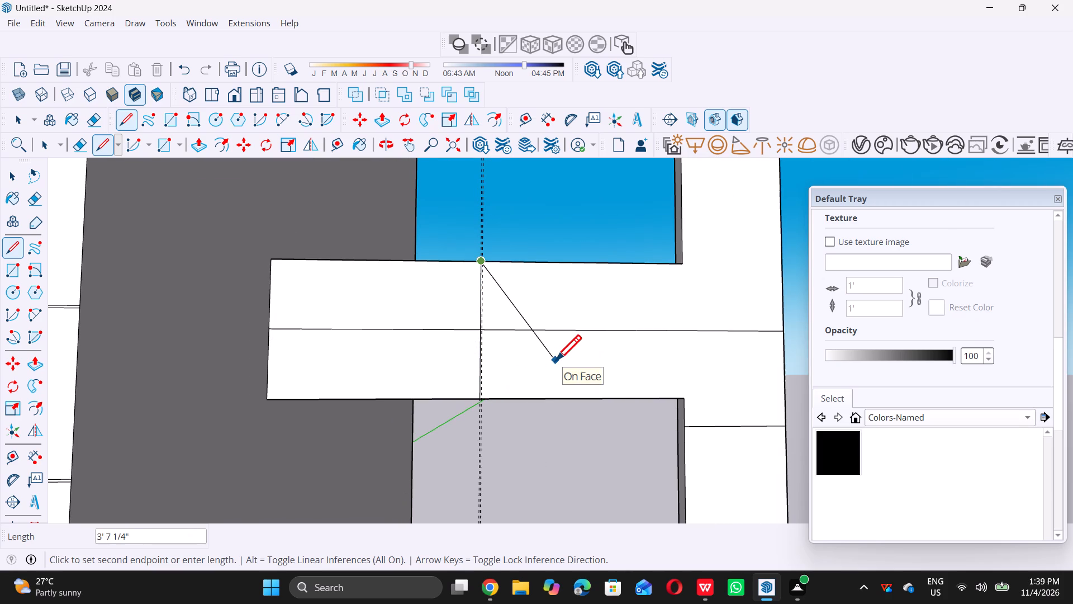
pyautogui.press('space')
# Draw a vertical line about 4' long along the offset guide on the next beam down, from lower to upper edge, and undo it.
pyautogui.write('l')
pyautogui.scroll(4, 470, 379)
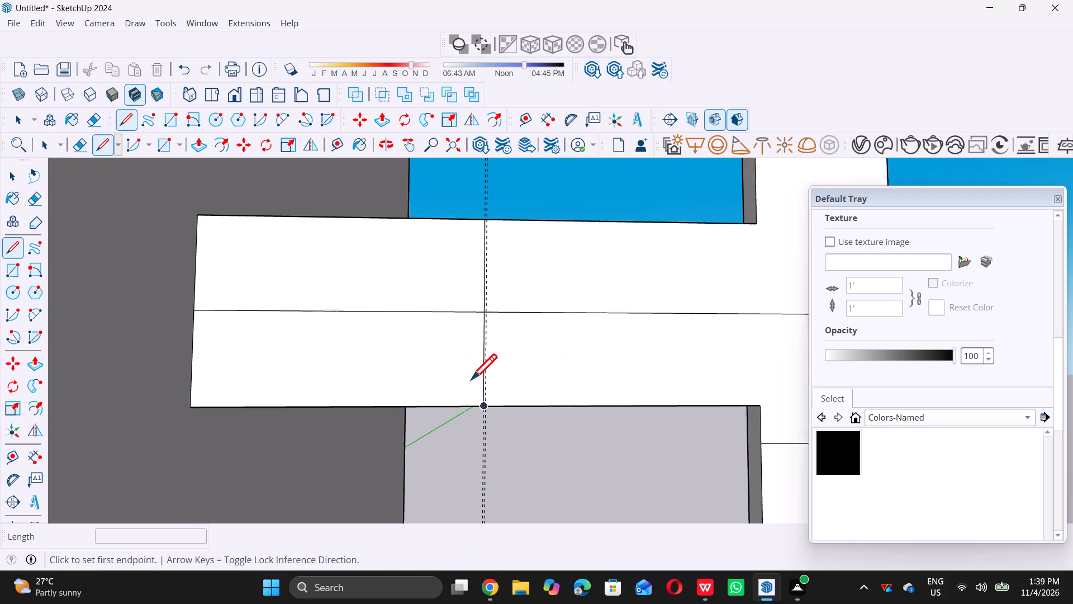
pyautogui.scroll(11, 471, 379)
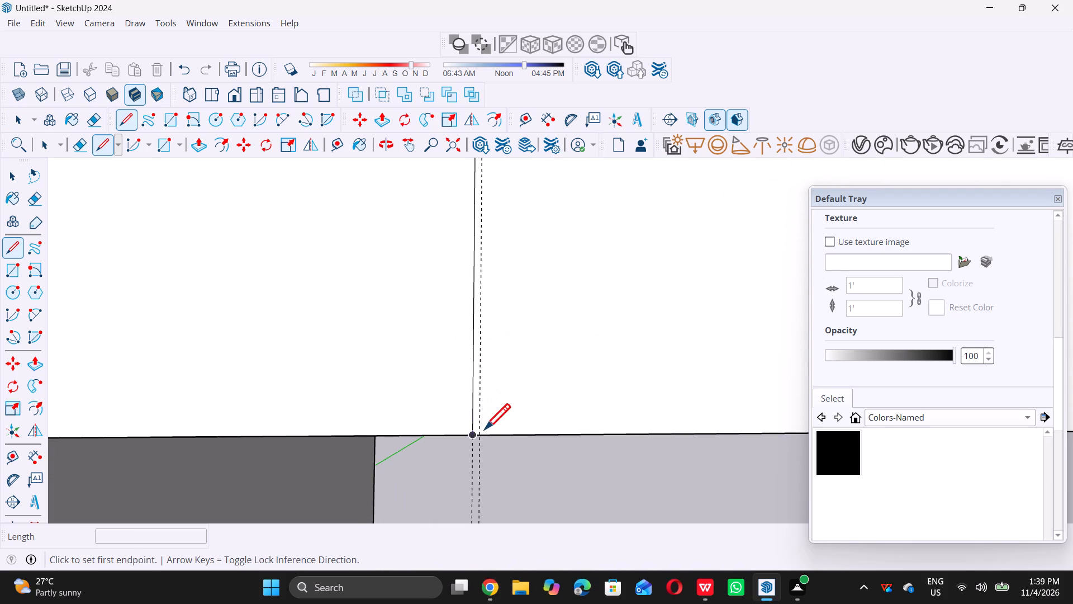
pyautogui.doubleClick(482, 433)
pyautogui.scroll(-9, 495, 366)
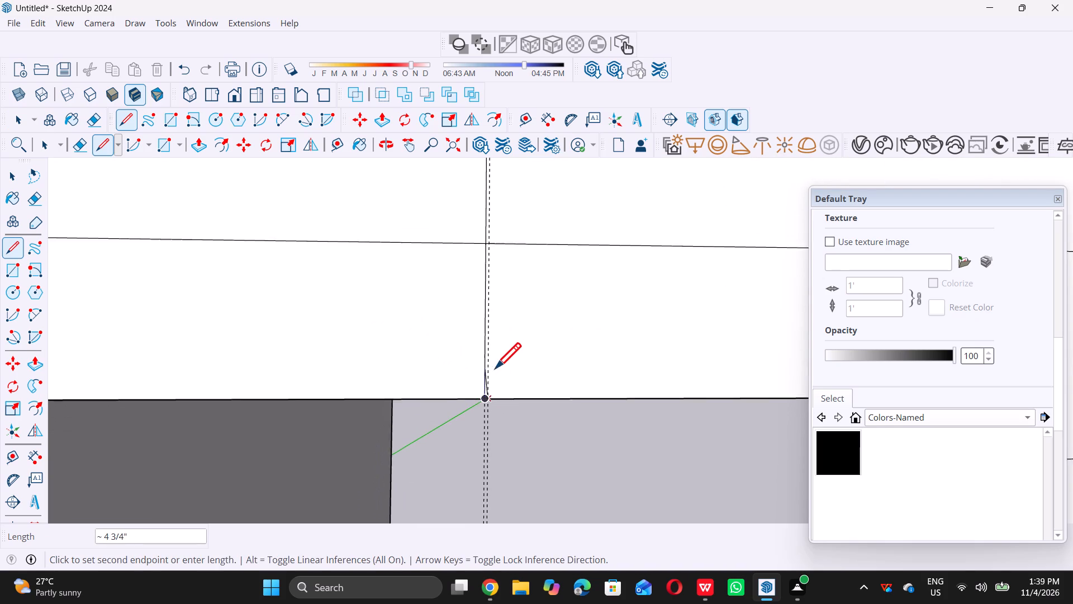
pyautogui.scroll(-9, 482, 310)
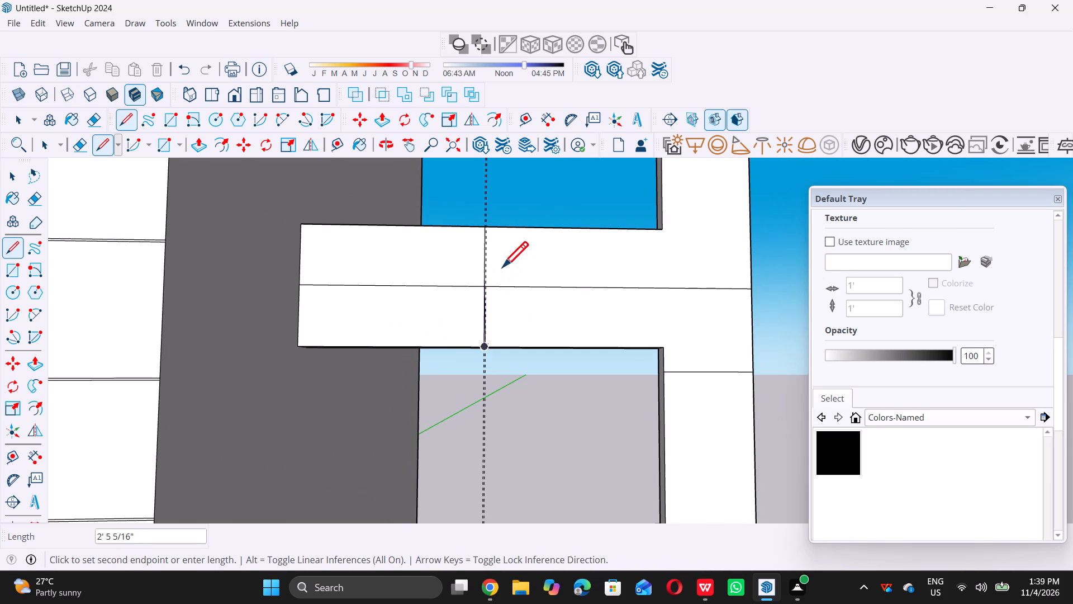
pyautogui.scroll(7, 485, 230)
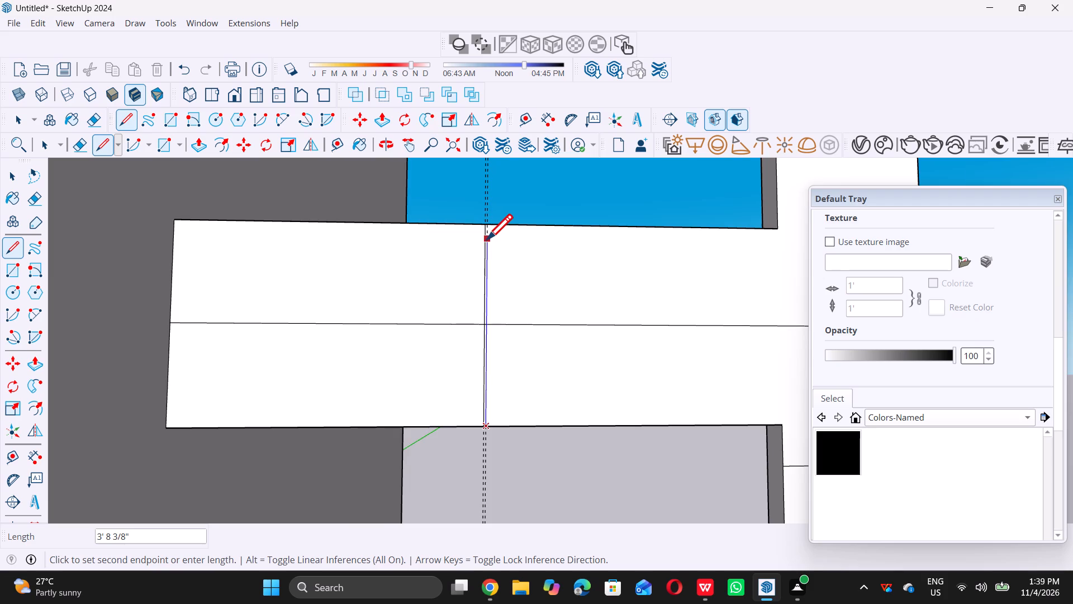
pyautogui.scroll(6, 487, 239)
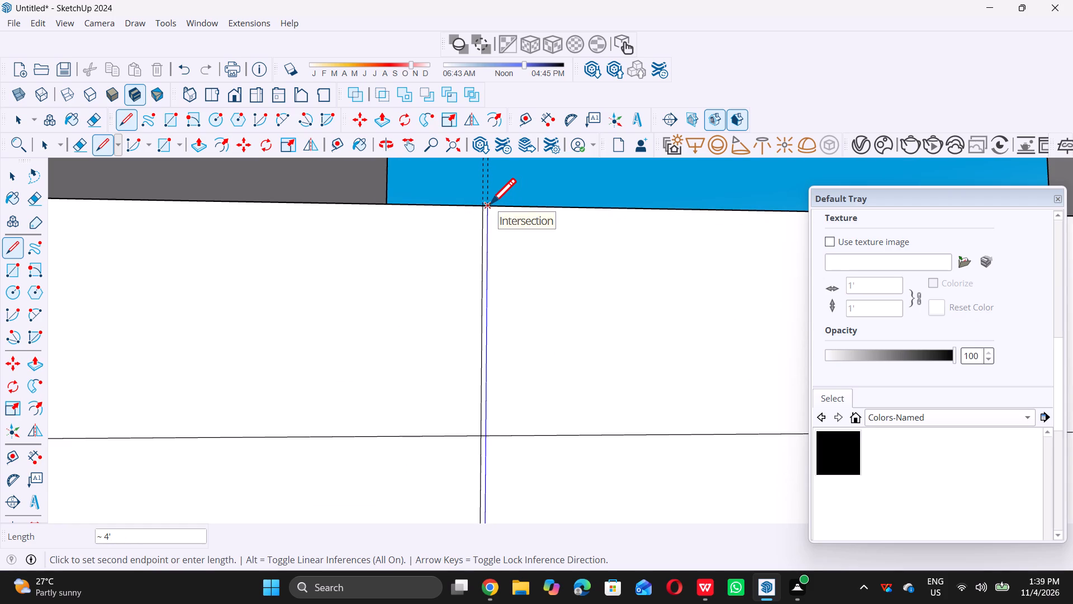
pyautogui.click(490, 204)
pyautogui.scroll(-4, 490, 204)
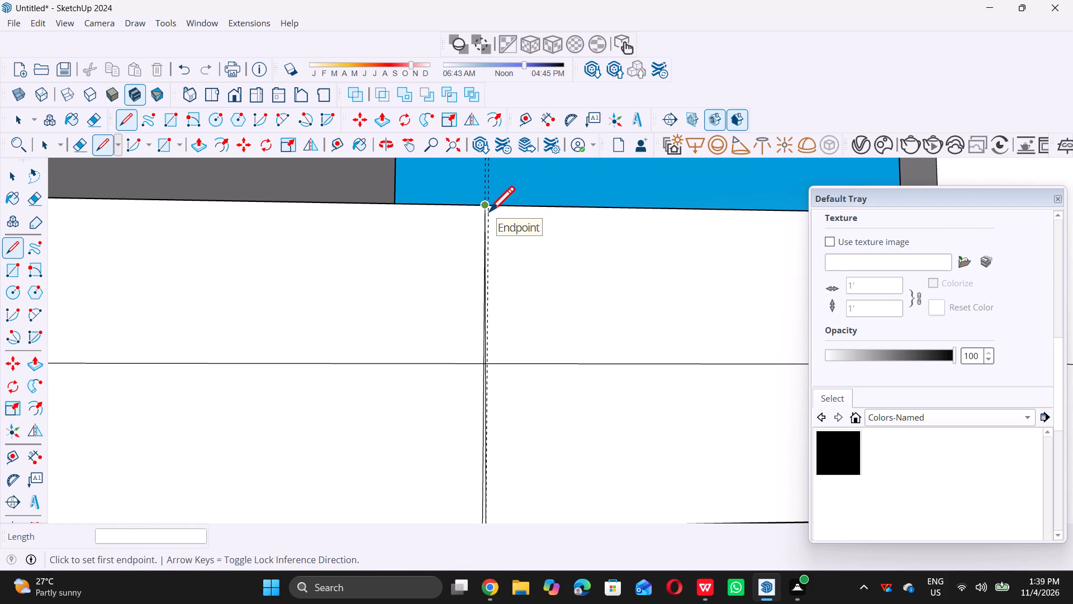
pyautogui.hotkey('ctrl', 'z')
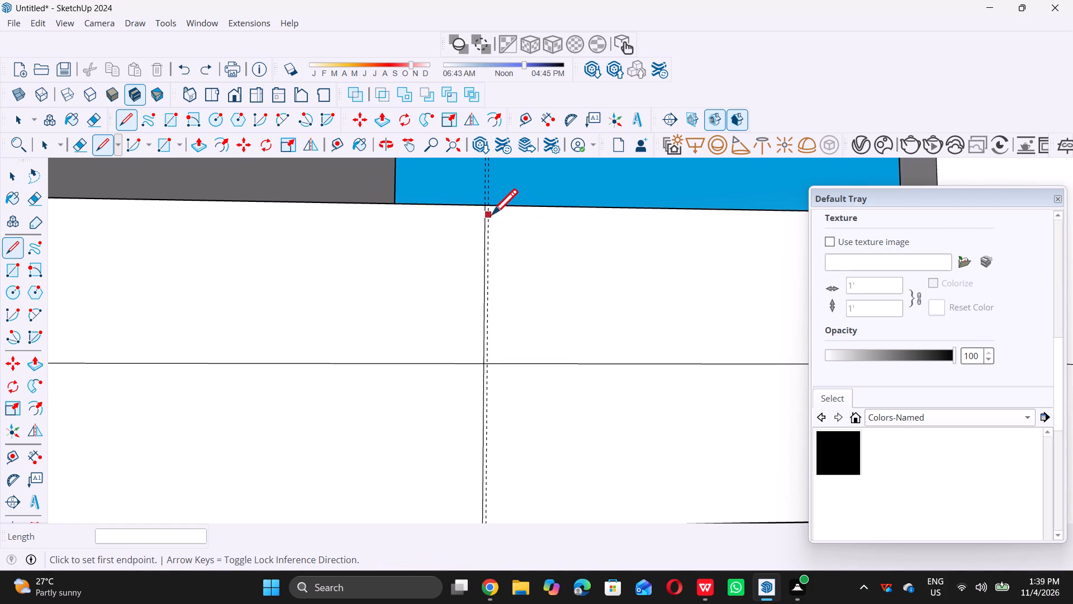
# Draw a vertical line about 4' long along the offset guide on the same beam, from its upper to its lower edge.
pyautogui.scroll(5, 490, 196)
pyautogui.scroll(-5, 490, 196)
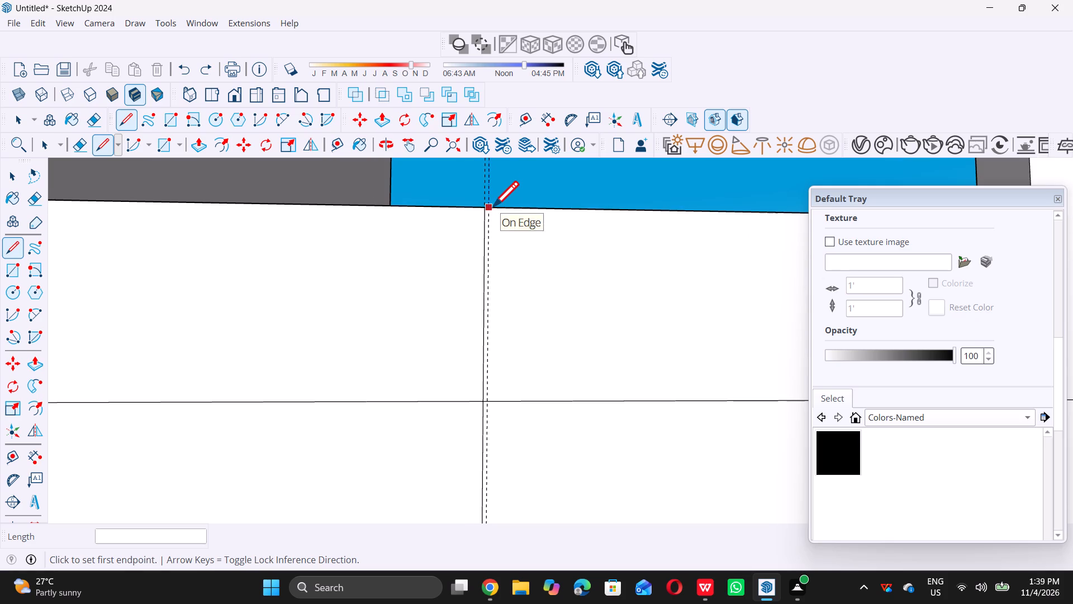
pyautogui.doubleClick(493, 205)
pyautogui.scroll(-5, 488, 271)
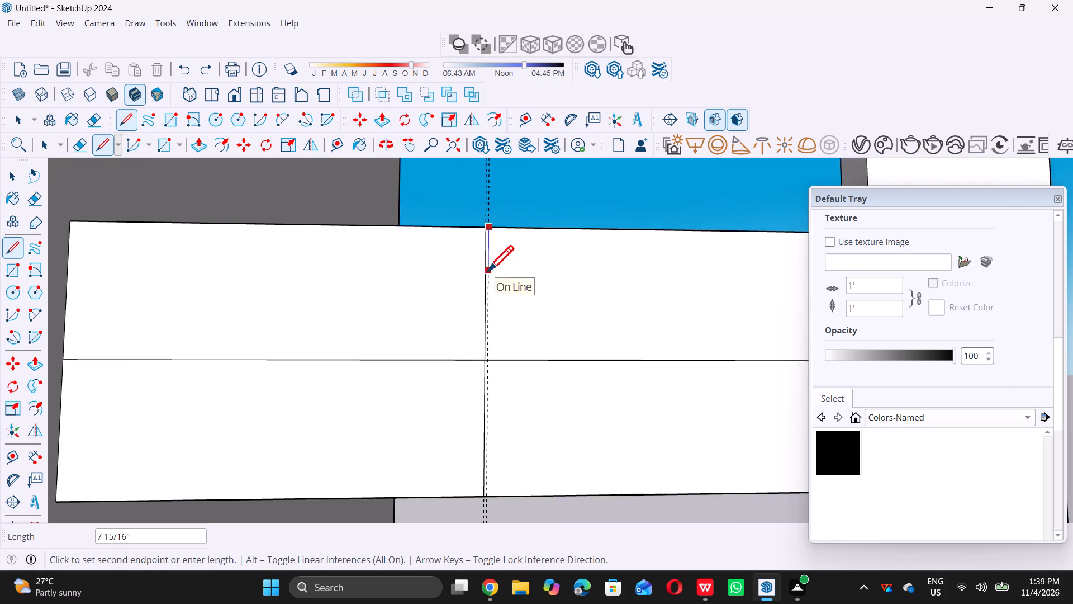
pyautogui.scroll(-4, 488, 271)
pyautogui.scroll(3, 488, 389)
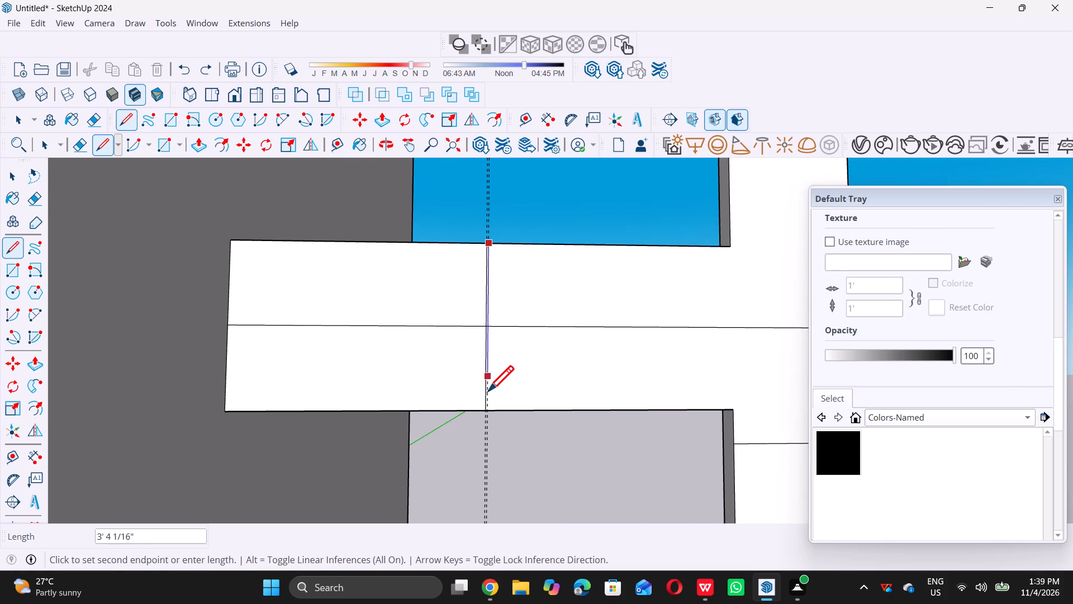
pyautogui.scroll(8, 488, 391)
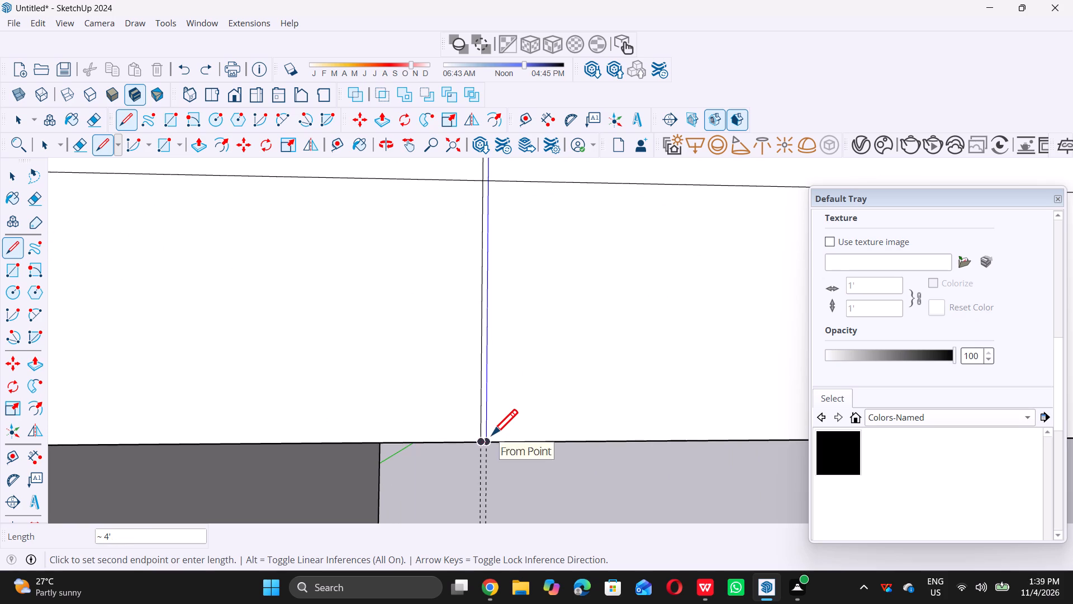
pyautogui.click(492, 435)
# Draw a 3' 8" vertical line along the offset guide on the next beam down, from the horizontal line near its bottom to its upper edge.
pyautogui.scroll(-20, 500, 339)
pyautogui.scroll(-7, 500, 339)
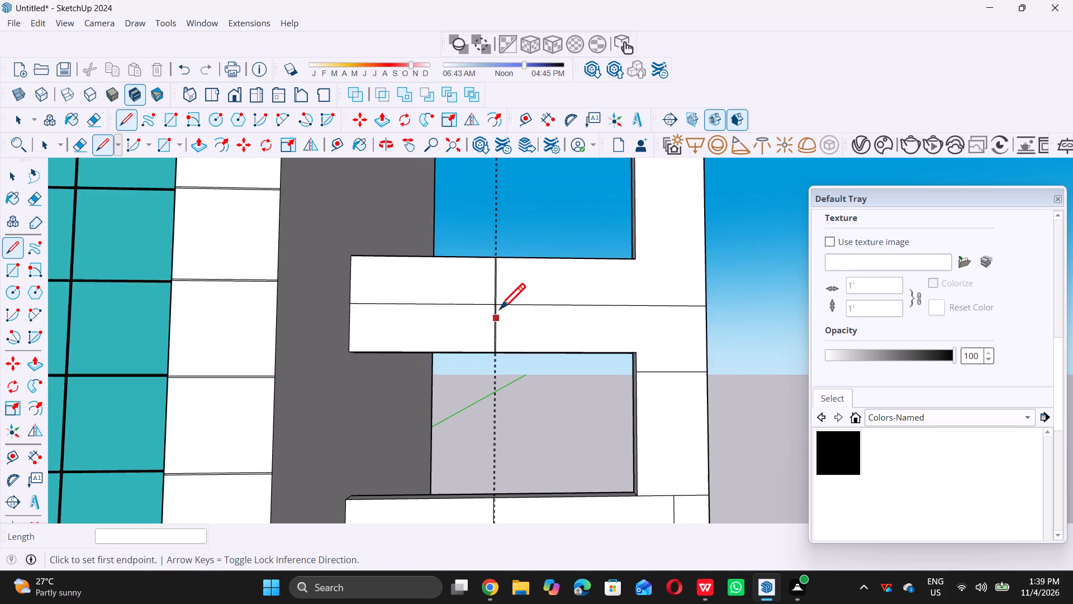
pyautogui.scroll(-10, 500, 309)
pyautogui.scroll(11, 505, 425)
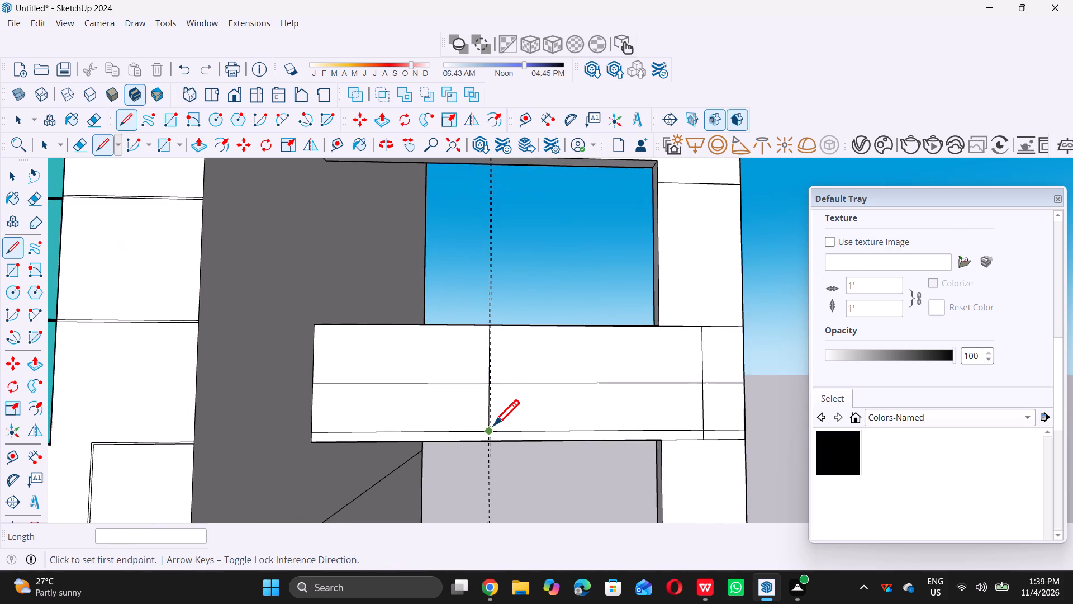
pyautogui.scroll(10, 493, 425)
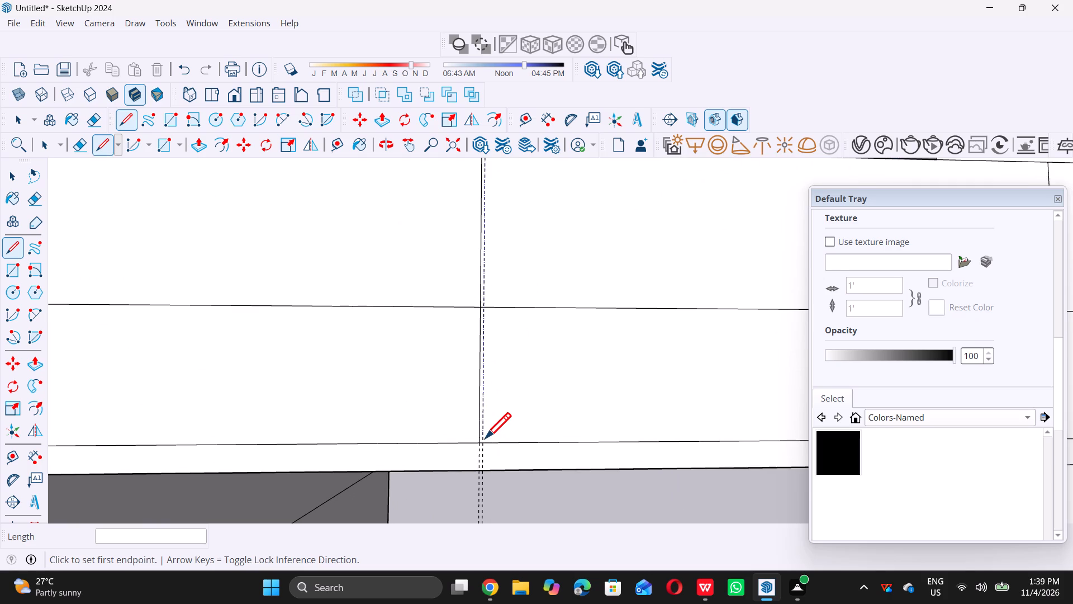
pyautogui.scroll(5, 485, 444)
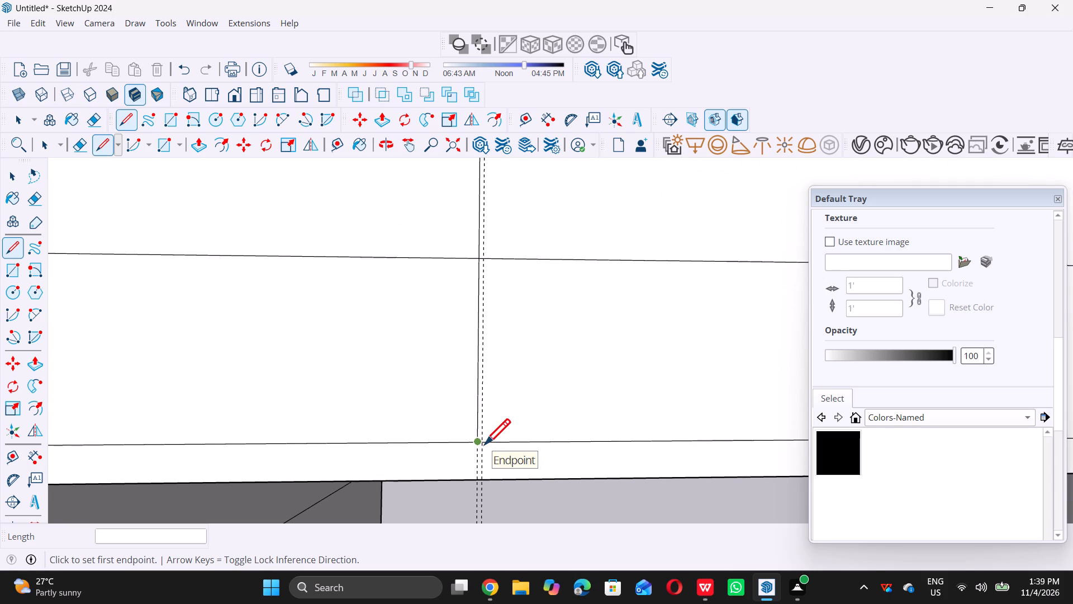
pyautogui.click(486, 442)
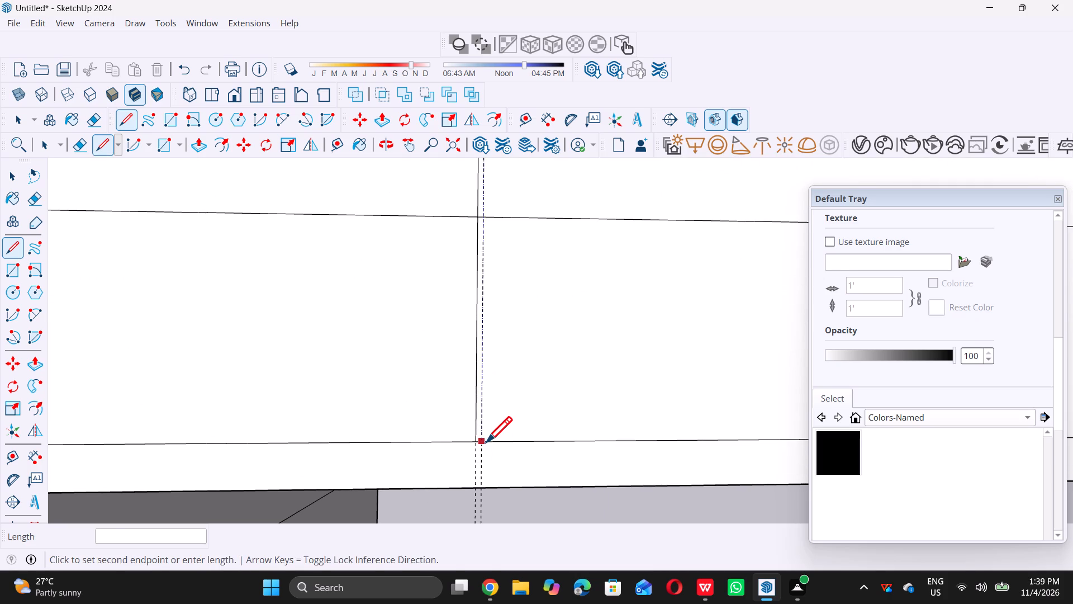
pyautogui.scroll(-12, 498, 391)
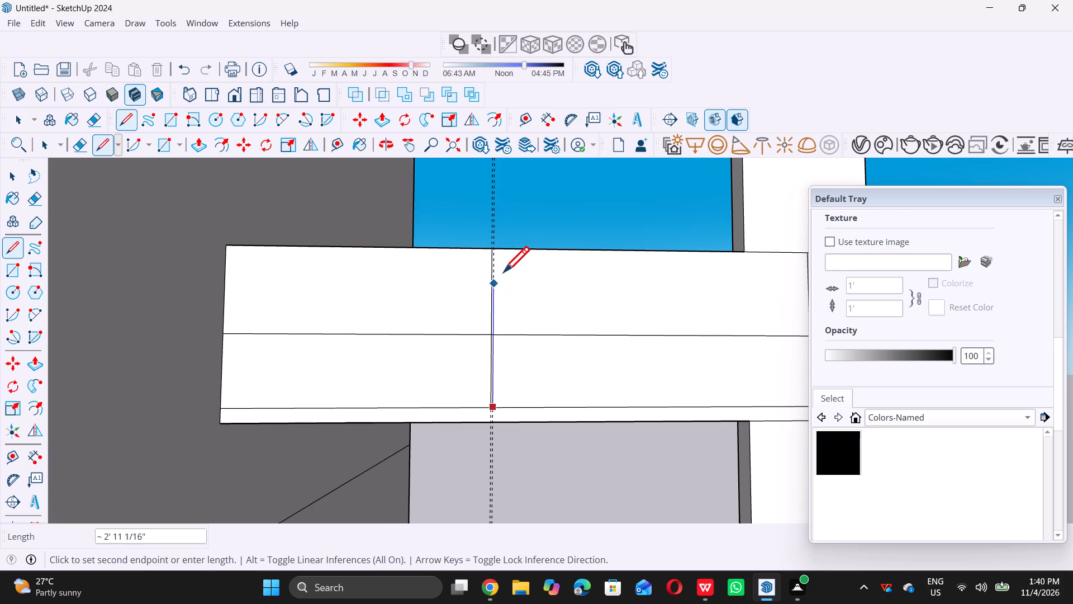
pyautogui.scroll(9, 497, 260)
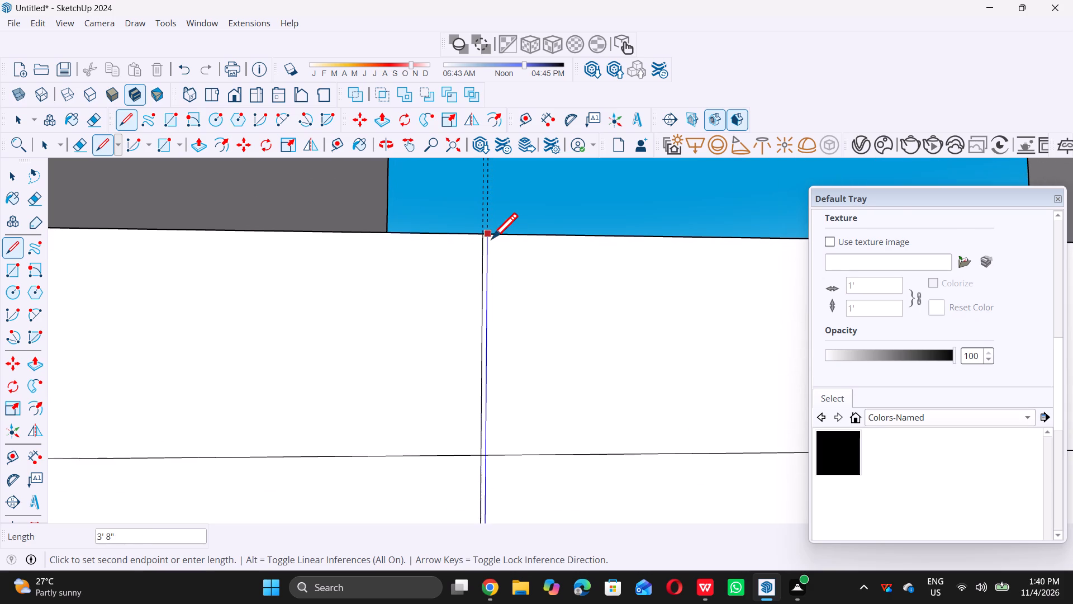
pyautogui.click(492, 238)
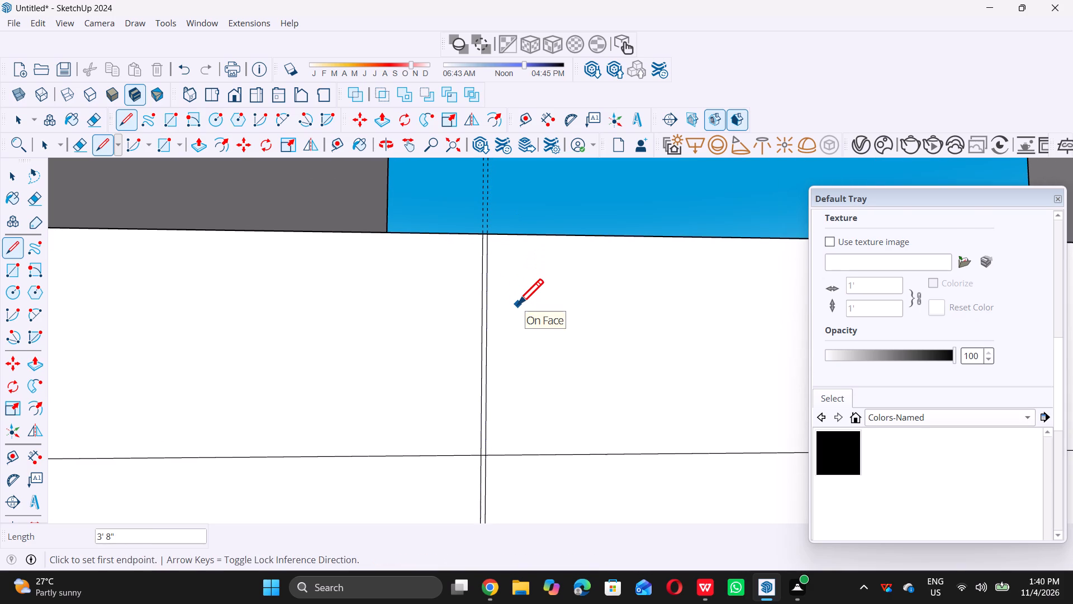
pyautogui.press('space')
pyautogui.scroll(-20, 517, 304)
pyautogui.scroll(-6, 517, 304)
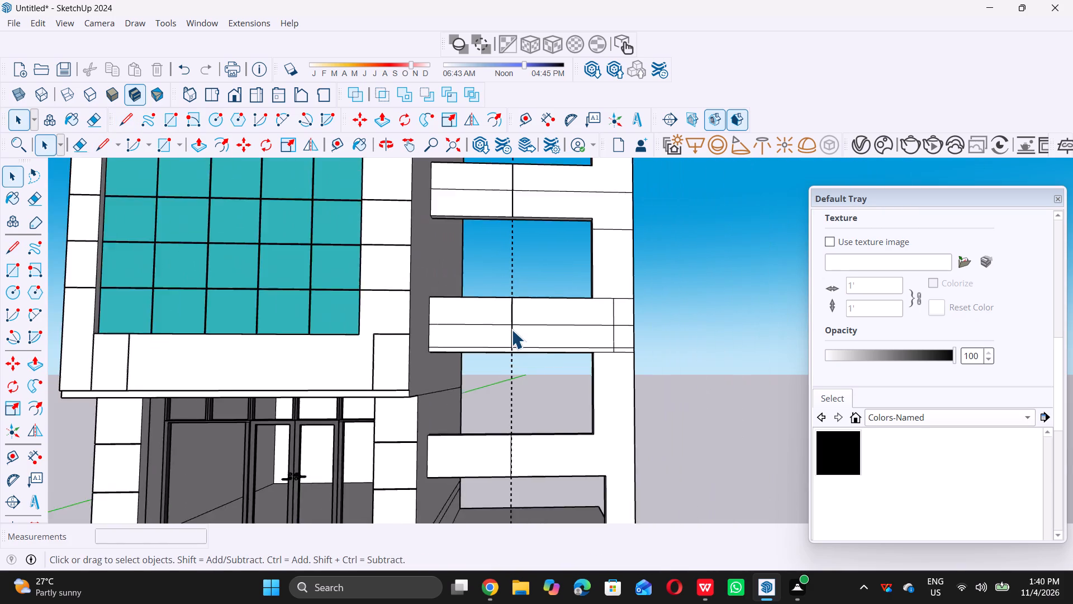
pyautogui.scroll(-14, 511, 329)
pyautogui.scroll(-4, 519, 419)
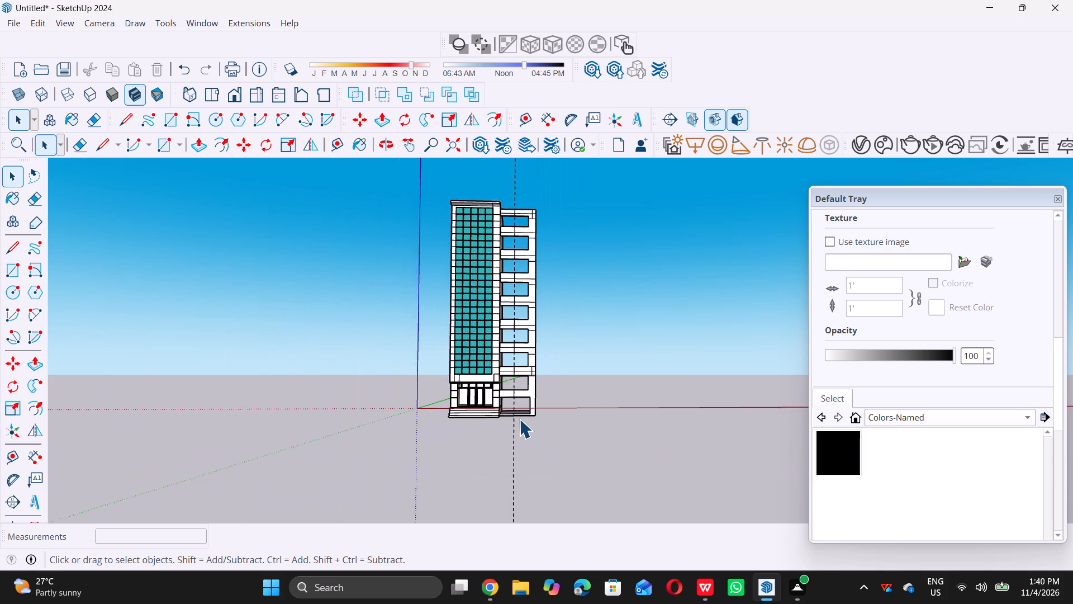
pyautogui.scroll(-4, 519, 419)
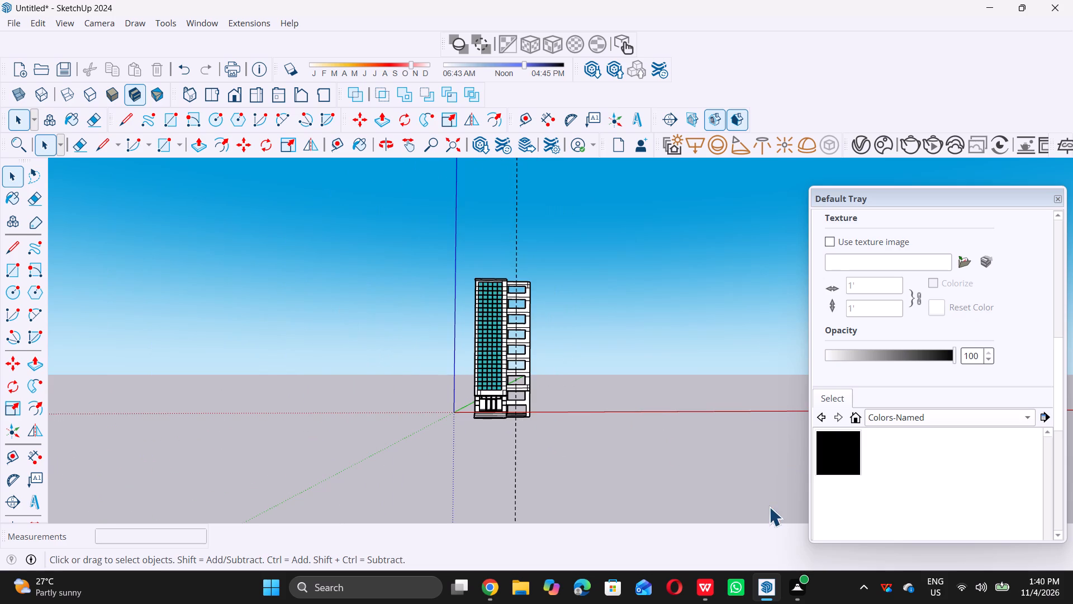
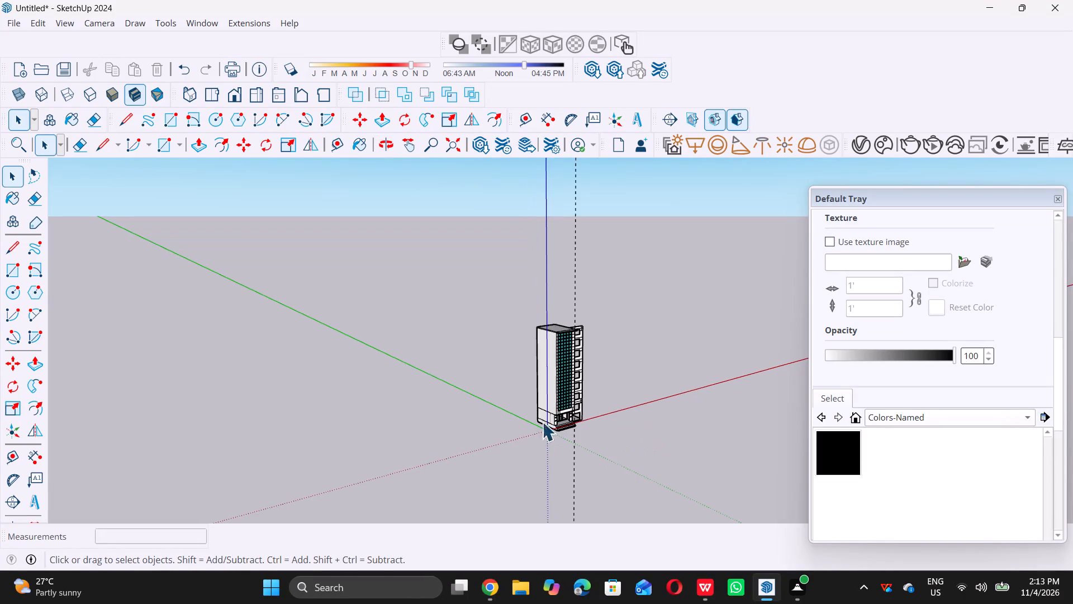
# Examine the vertical joint lines on the frame's beam faces from the top downward for beams lacking the second line.
pyautogui.scroll(6, 596, 365)
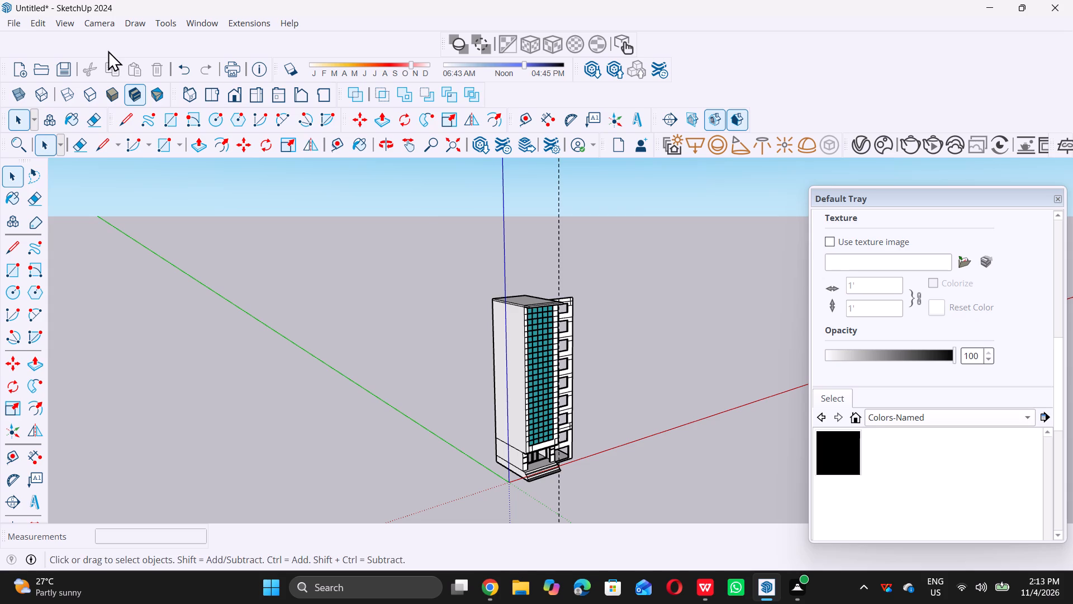
pyautogui.scroll(-3, 440, 304)
pyautogui.middleClick(522, 374)
pyautogui.scroll(-1, 522, 374)
pyautogui.moveTo(522, 374); pyautogui.dragTo(501, 372, button='middle')
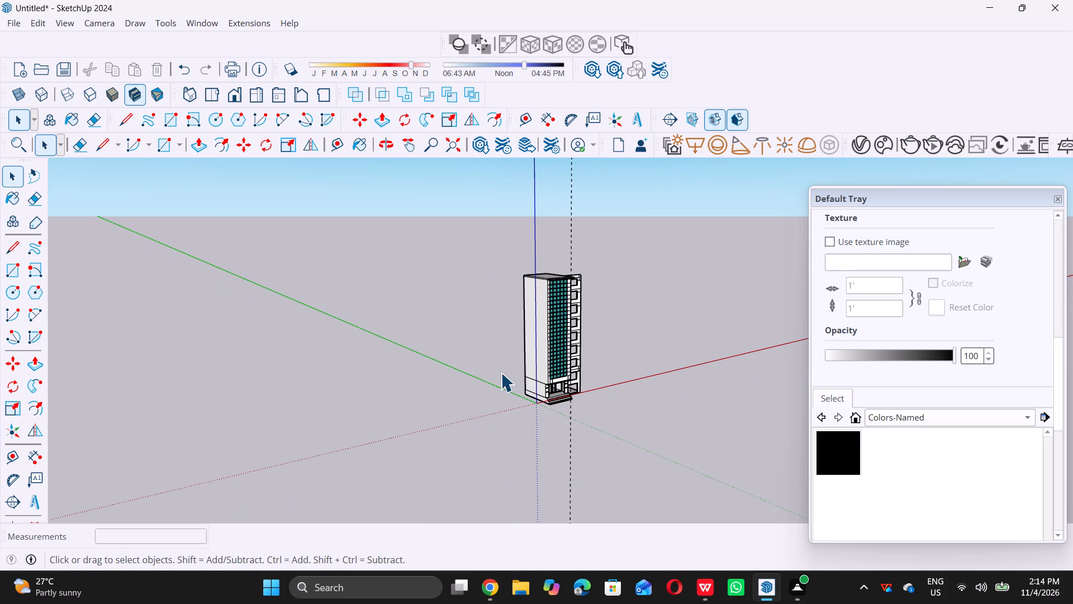
pyautogui.moveTo(501, 372); pyautogui.dragTo(441, 365, button='middle')
pyautogui.scroll(-7, 423, 382)
pyautogui.moveTo(511, 403); pyautogui.dragTo(421, 373, button='middle')
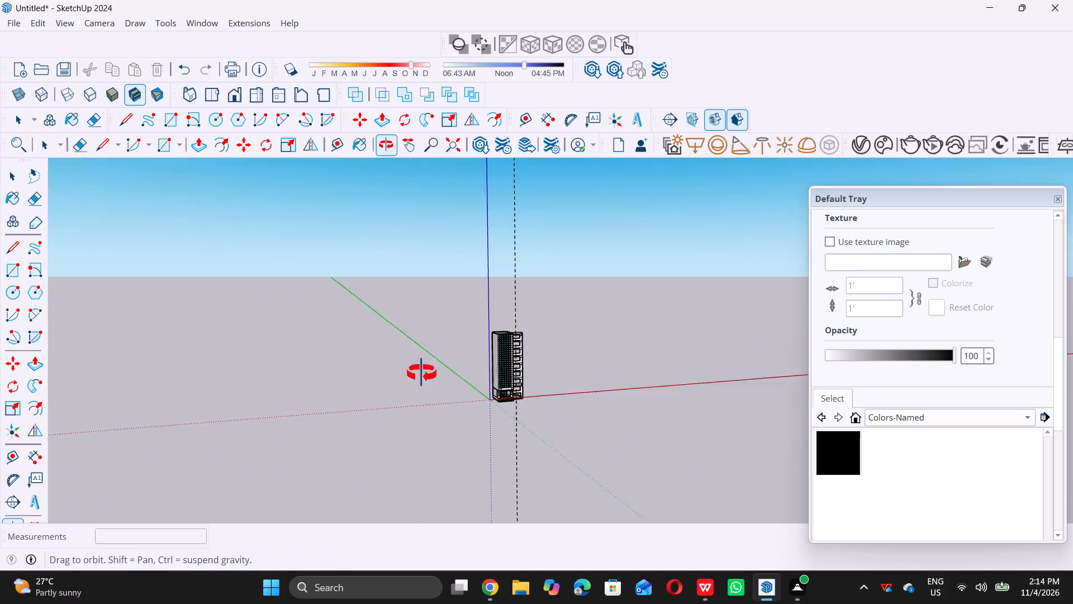
pyautogui.moveTo(421, 373); pyautogui.dragTo(346, 405, button='middle')
pyautogui.scroll(5, 485, 328)
pyautogui.scroll(4, 567, 324)
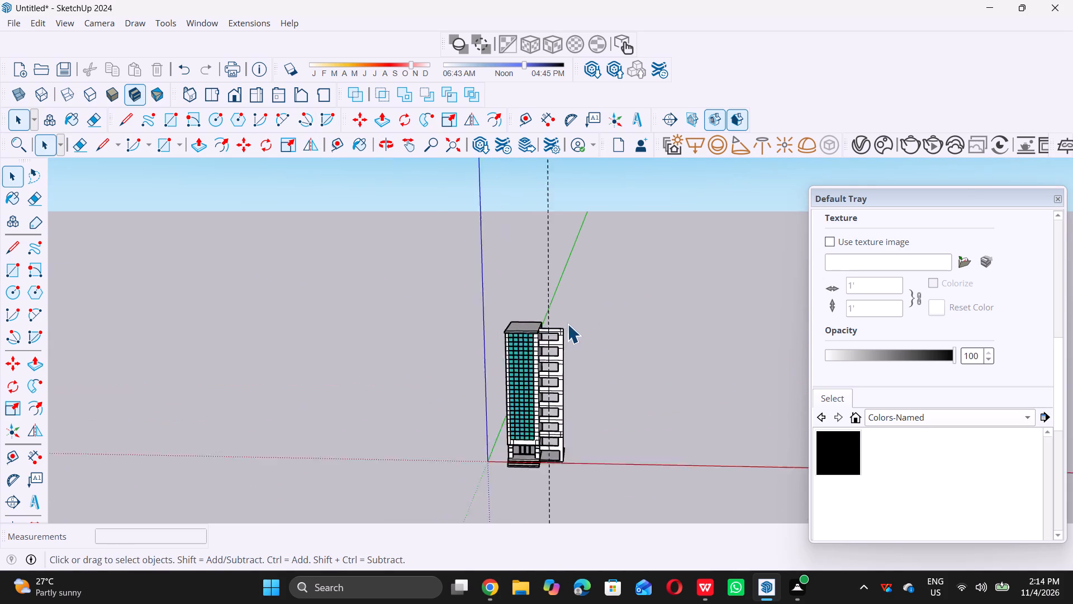
pyautogui.scroll(14, 567, 324)
pyautogui.scroll(10, 511, 314)
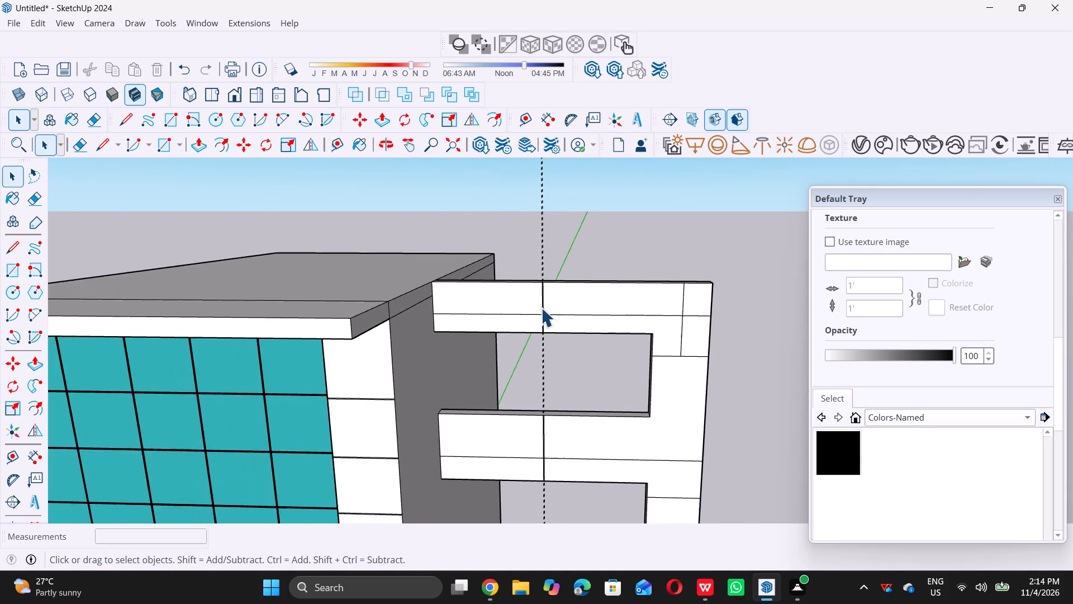
pyautogui.scroll(10, 540, 308)
pyautogui.scroll(7, 545, 355)
pyautogui.scroll(-11, 532, 289)
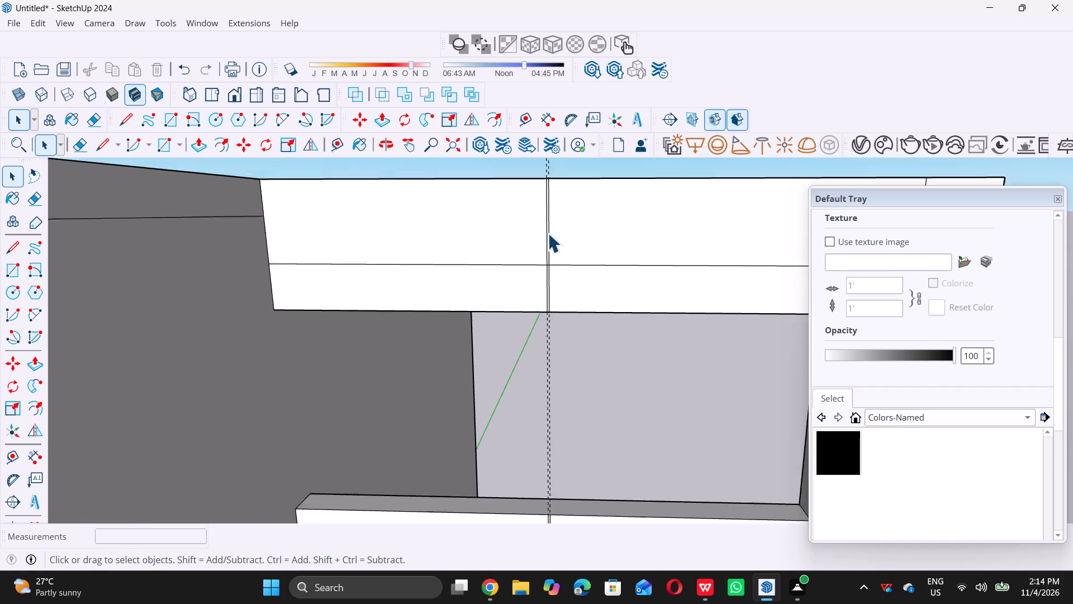
pyautogui.scroll(-13, 548, 233)
pyautogui.scroll(11, 544, 372)
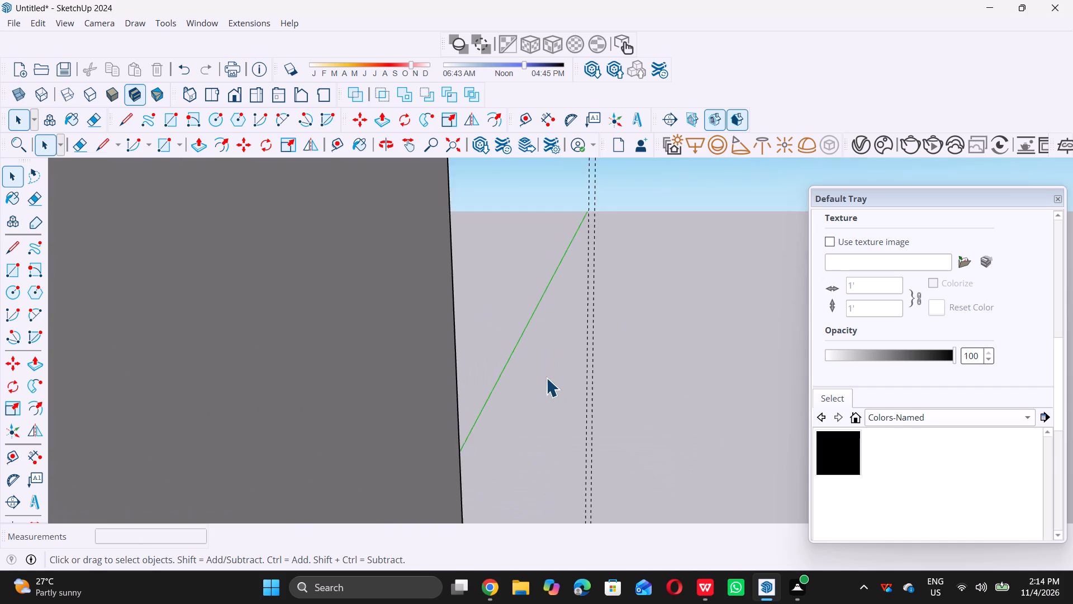
pyautogui.scroll(-16, 546, 377)
pyautogui.scroll(-4, 561, 278)
pyautogui.scroll(7, 567, 410)
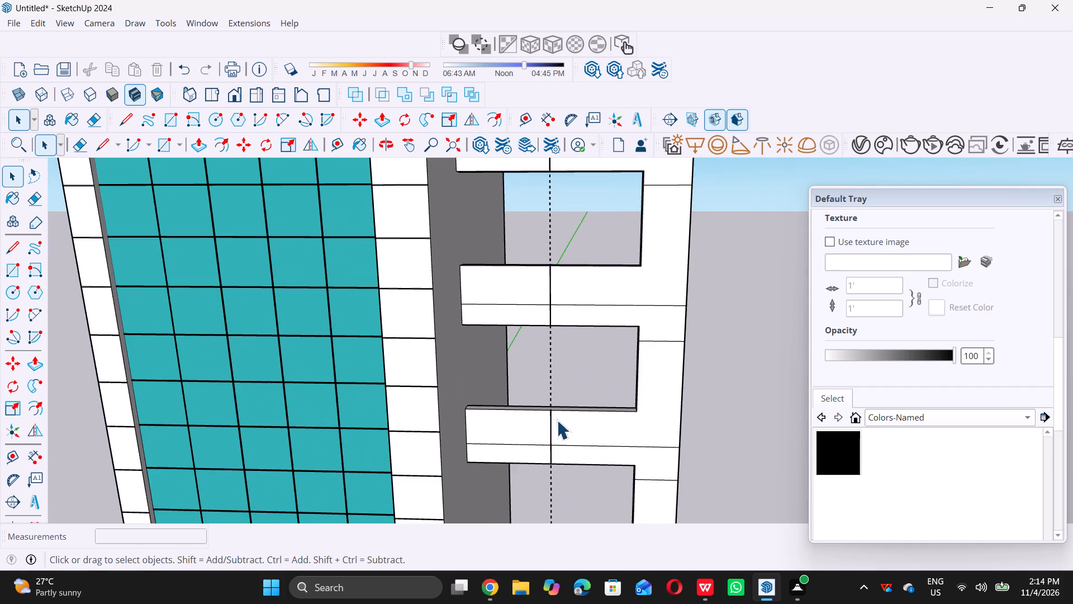
pyautogui.scroll(8, 541, 427)
pyautogui.scroll(-8, 542, 412)
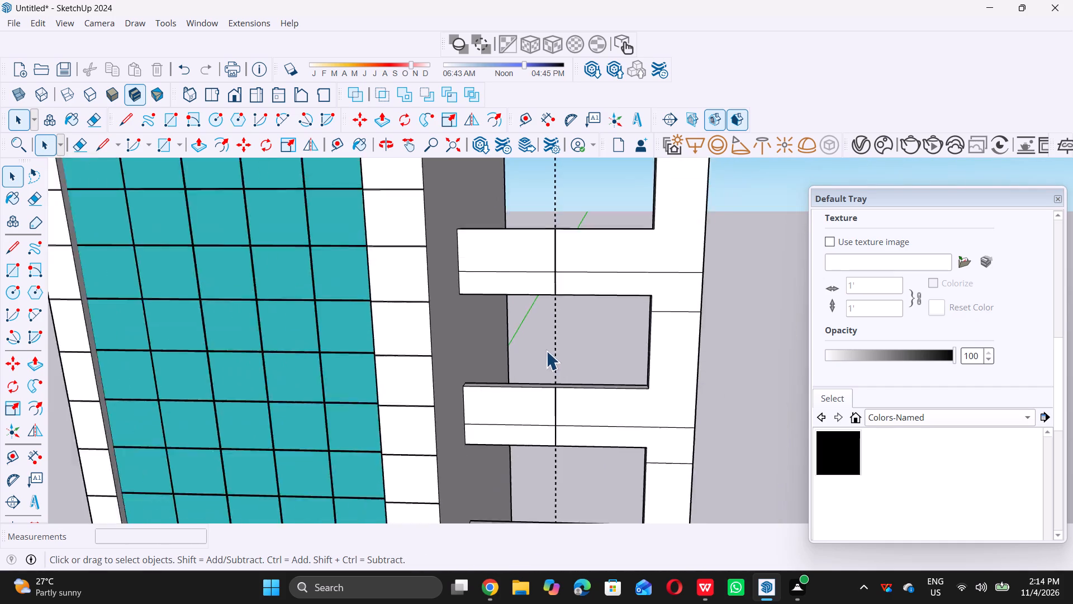
pyautogui.scroll(-11, 546, 351)
pyautogui.scroll(14, 551, 440)
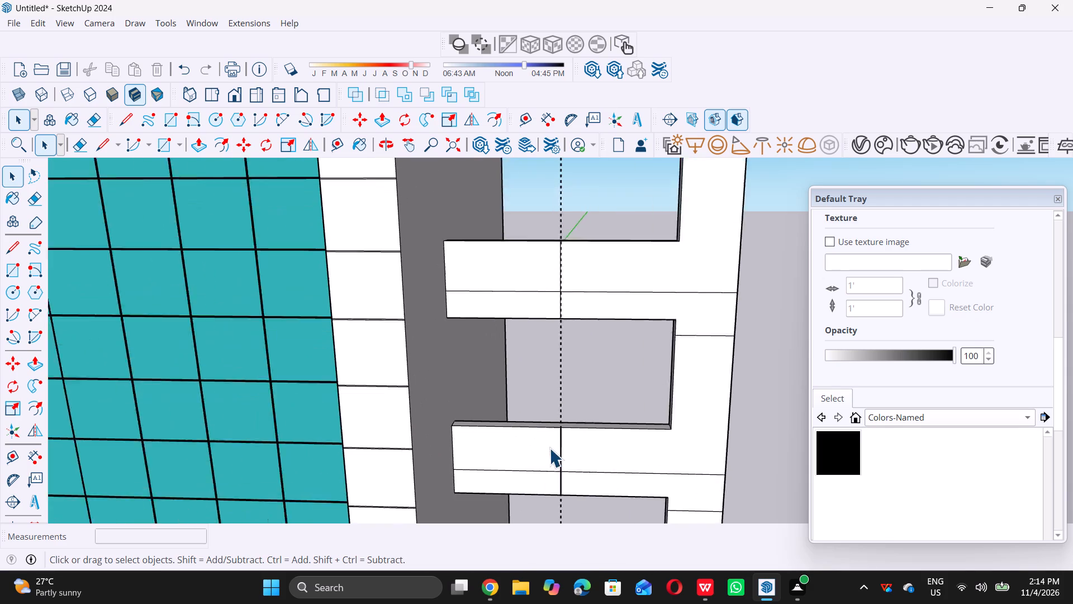
pyautogui.scroll(2, 549, 448)
pyautogui.scroll(-8, 549, 448)
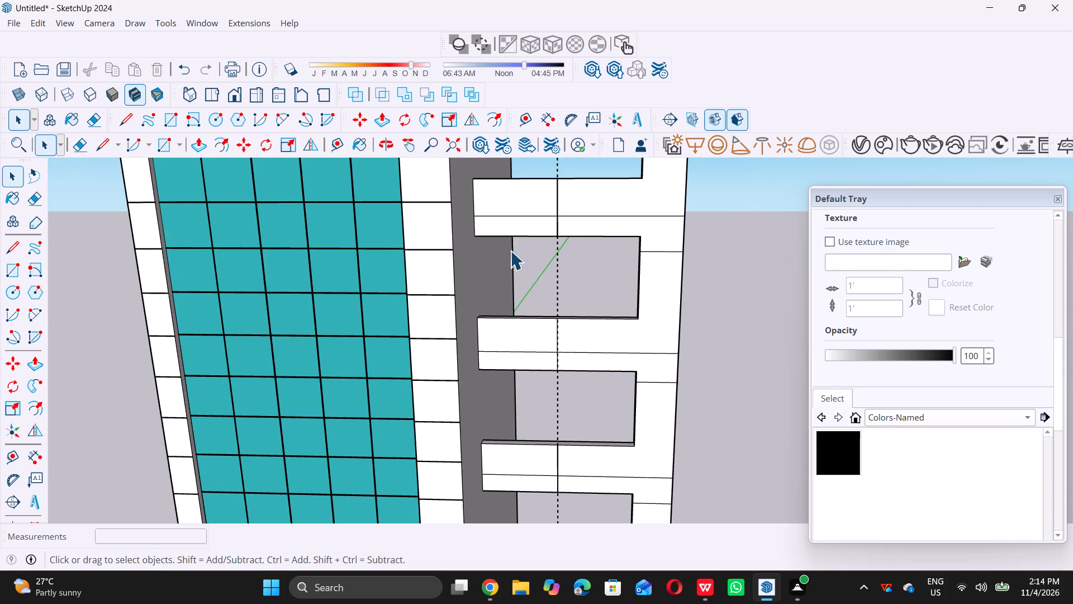
pyautogui.scroll(6, 550, 188)
pyautogui.scroll(7, 562, 248)
pyautogui.scroll(-4, 562, 248)
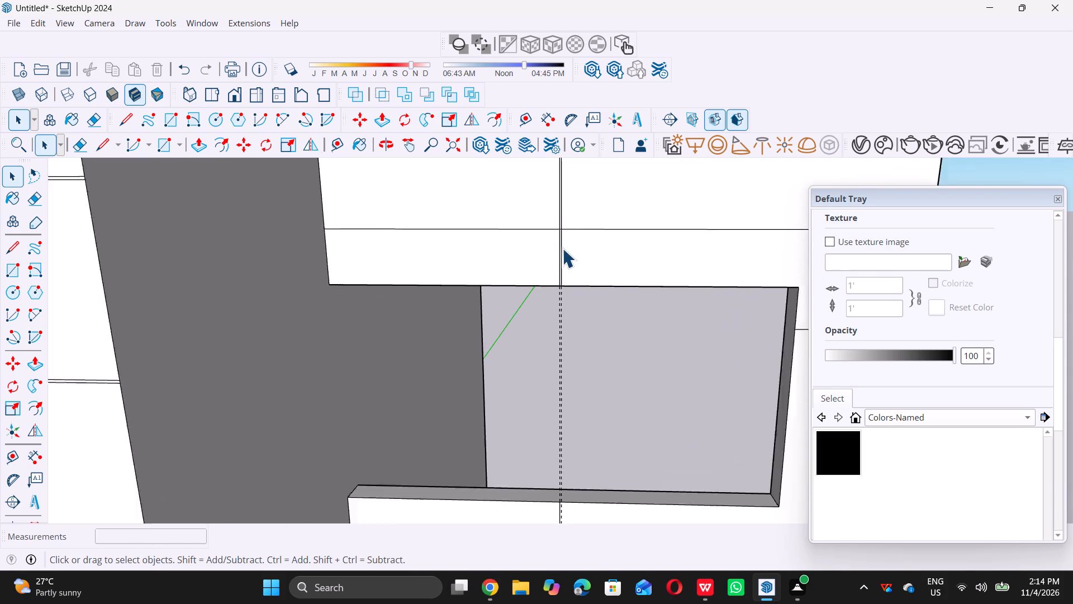
pyautogui.scroll(-17, 562, 248)
# Draw a narrow rectangle about 4' tall between the two vertical guides on the mid-height beam with one joint line, from upper to lower edge.
pyautogui.scroll(8, 544, 383)
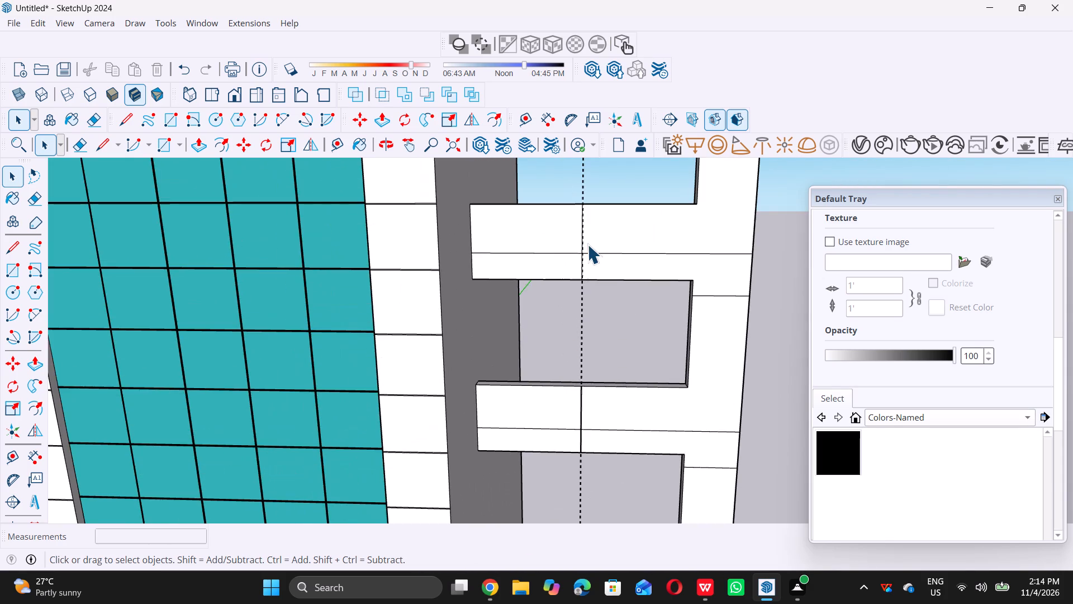
pyautogui.scroll(6, 588, 237)
pyautogui.scroll(7, 578, 174)
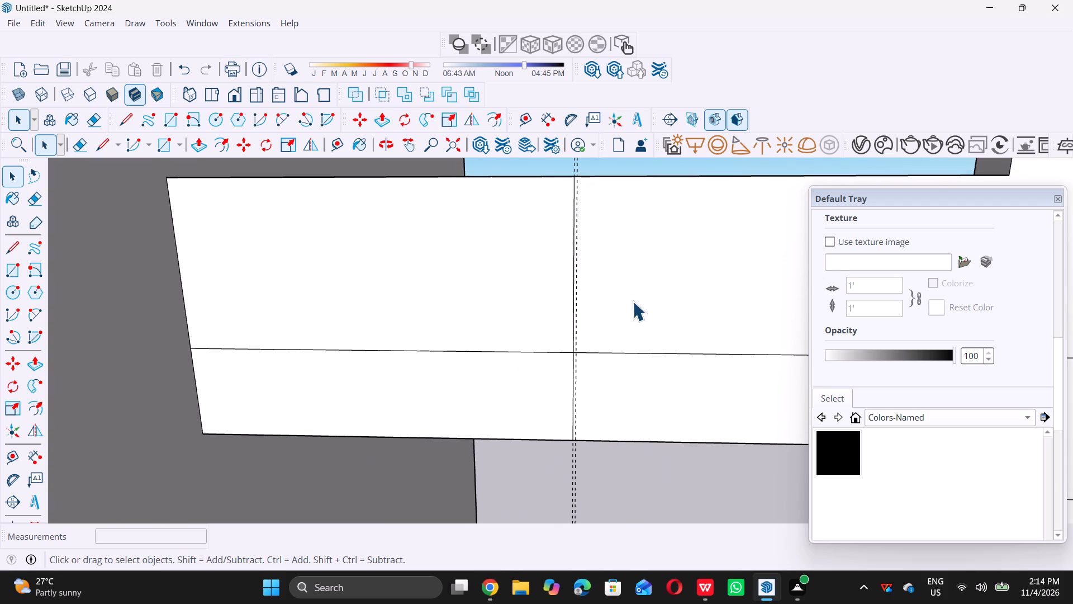
pyautogui.press('r')
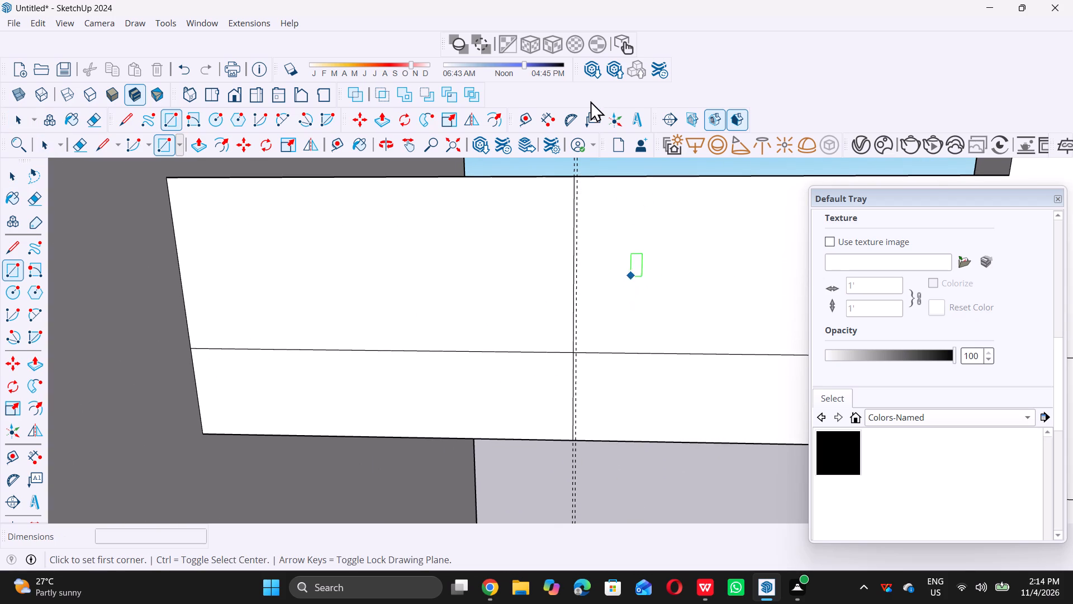
pyautogui.scroll(7, 573, 186)
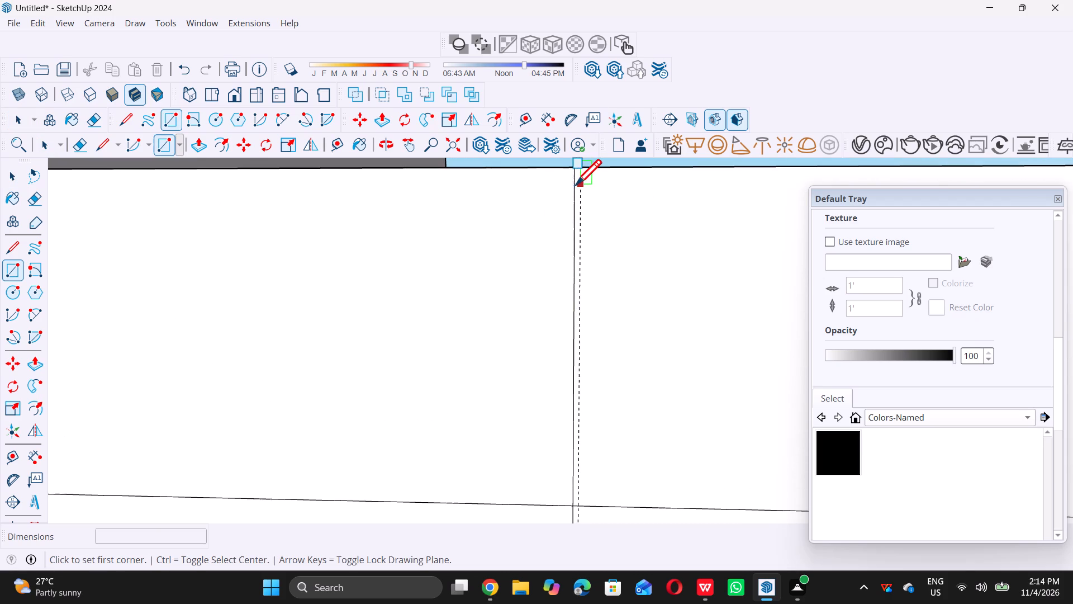
pyautogui.scroll(-9, 580, 230)
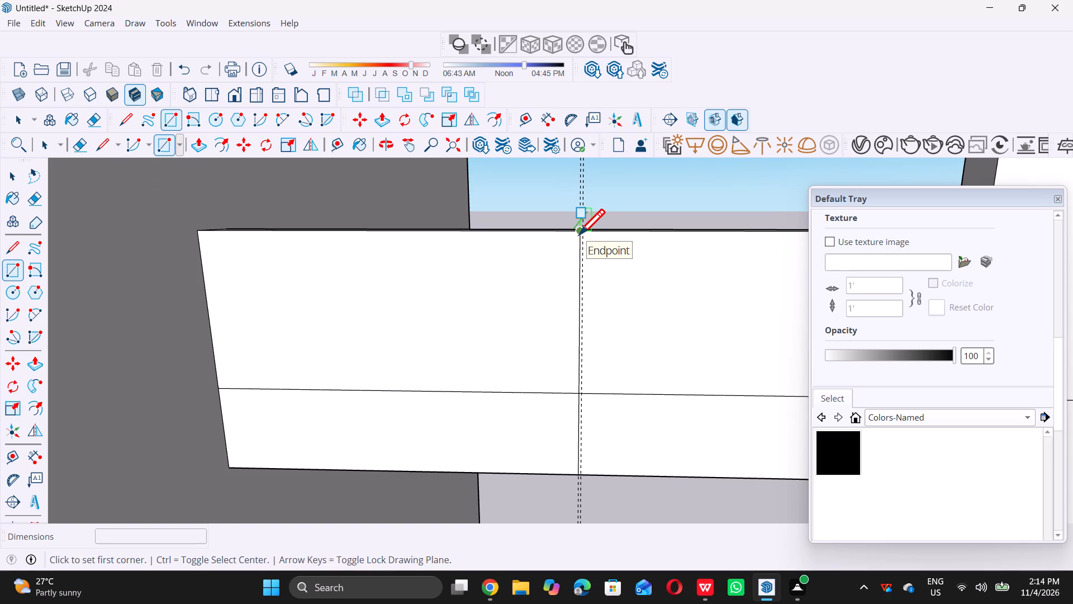
pyautogui.doubleClick(579, 234)
pyautogui.scroll(-4, 579, 234)
pyautogui.scroll(4, 593, 381)
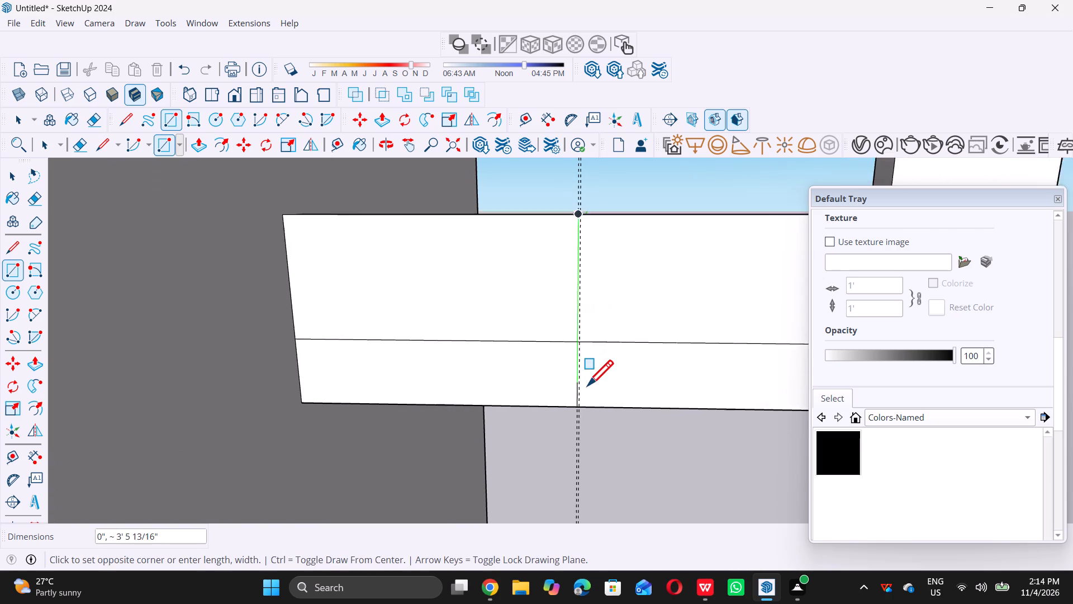
pyautogui.scroll(3, 587, 385)
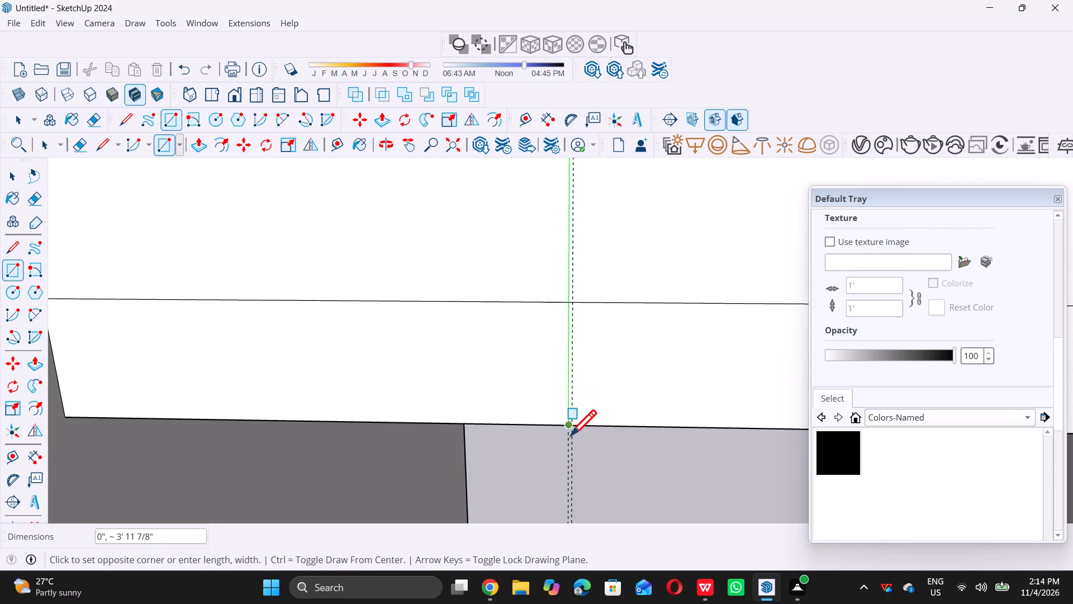
pyautogui.scroll(5, 575, 428)
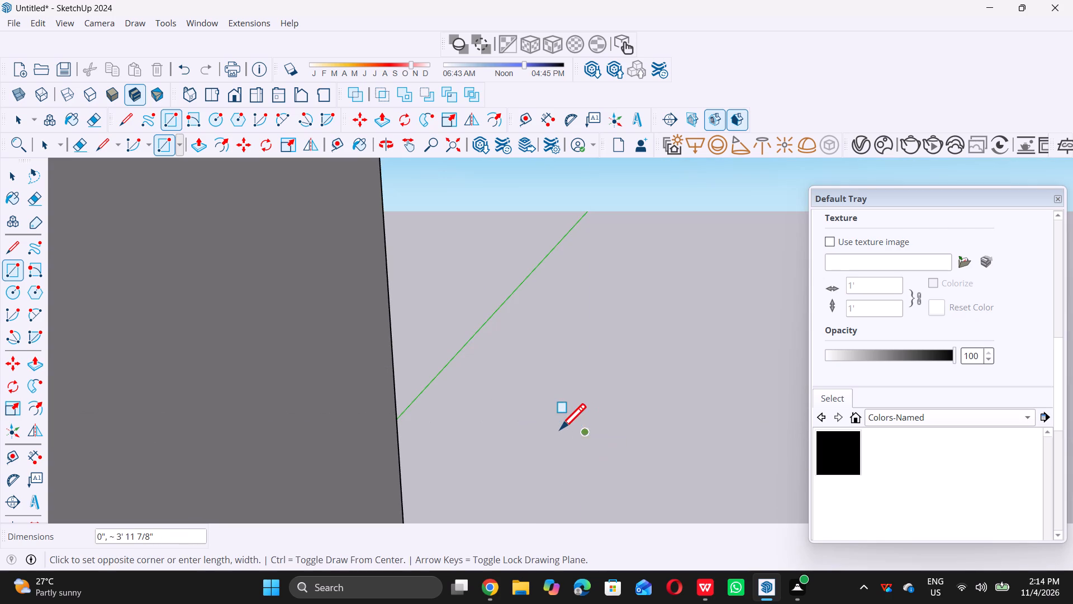
pyautogui.scroll(-6, 560, 429)
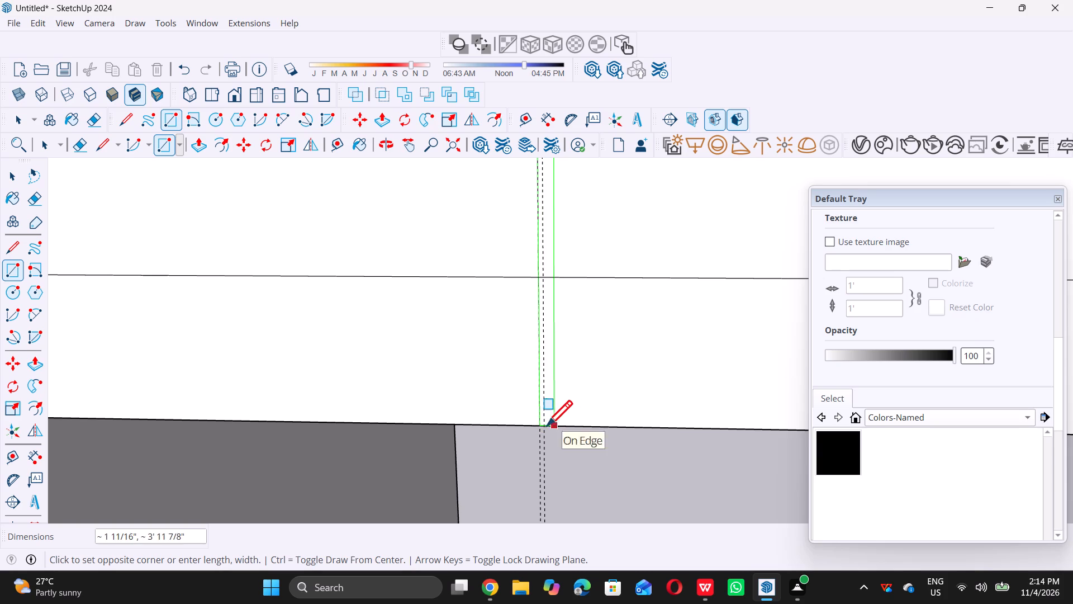
pyautogui.scroll(2, 548, 427)
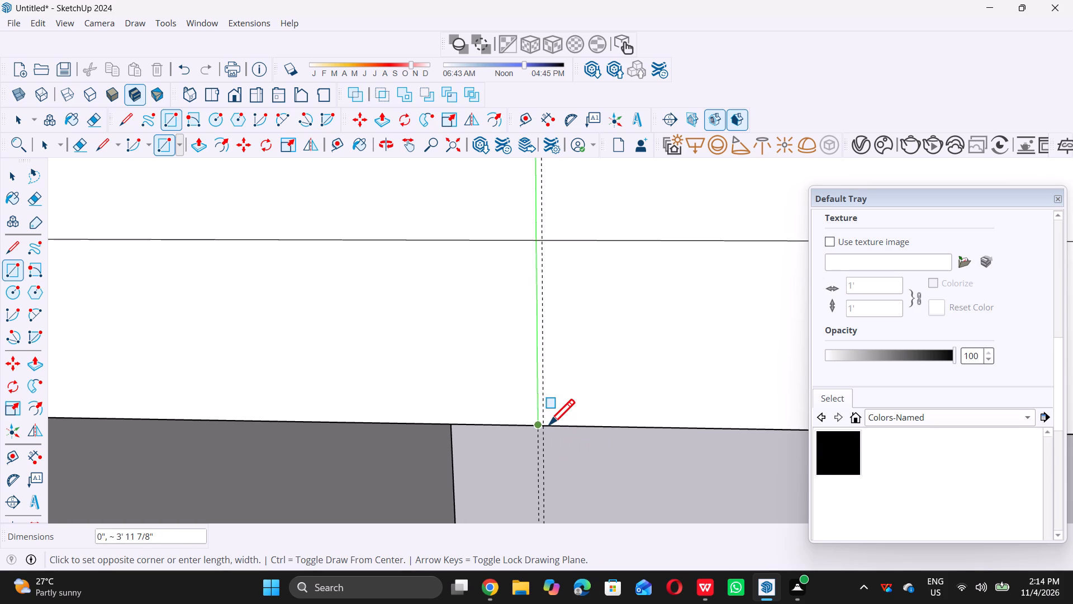
pyautogui.doubleClick(549, 425)
pyautogui.scroll(-8, 592, 377)
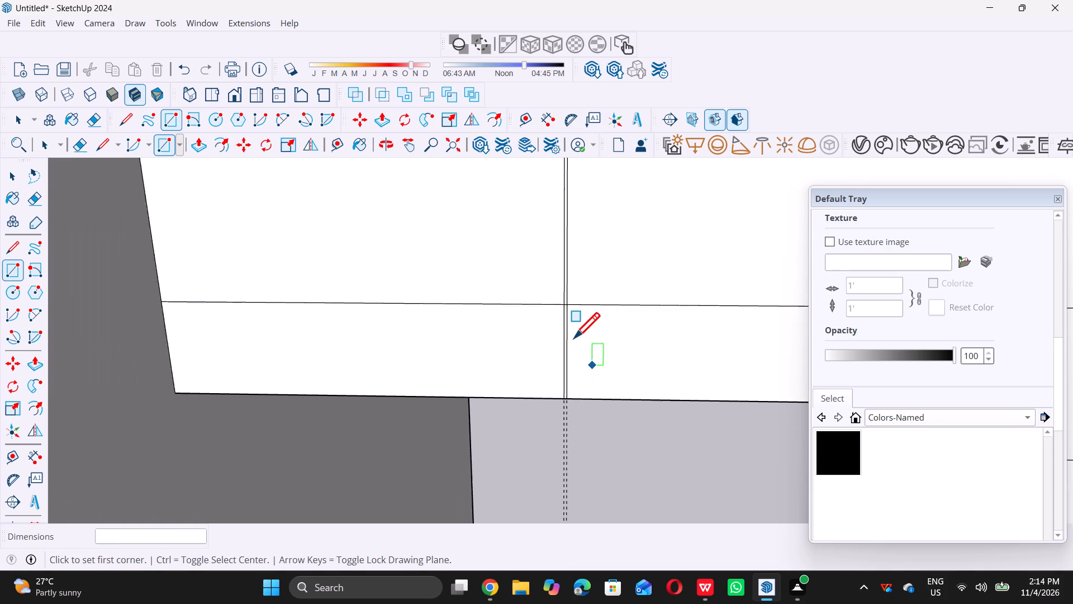
# Examine the joint lines on the remaining lower beams of the frame for any lacking the second line.
pyautogui.scroll(-18, 574, 338)
pyautogui.scroll(-6, 583, 320)
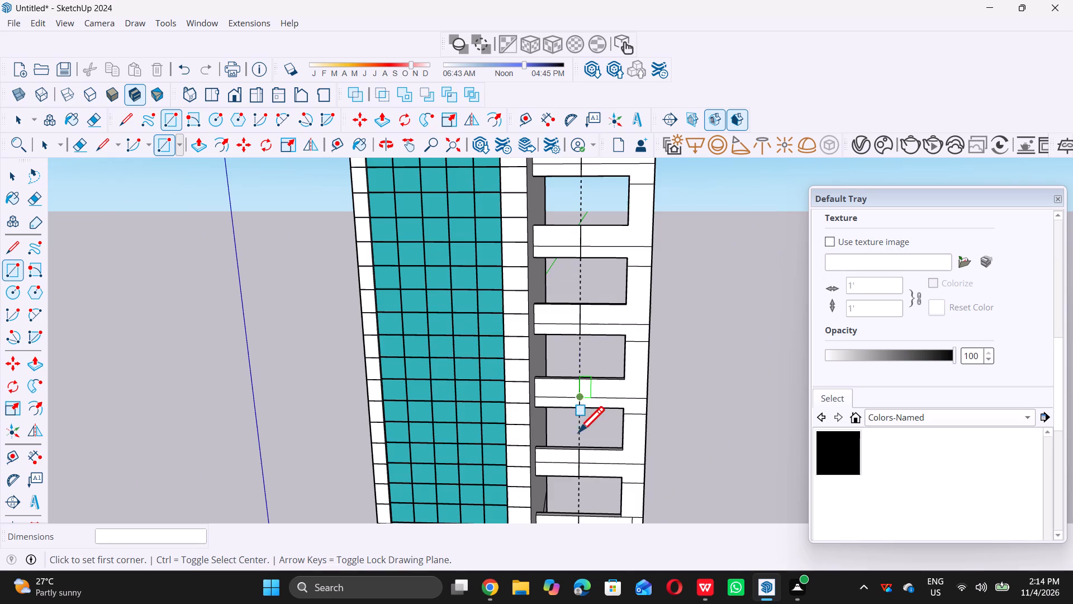
pyautogui.scroll(8, 578, 432)
pyautogui.scroll(9, 587, 353)
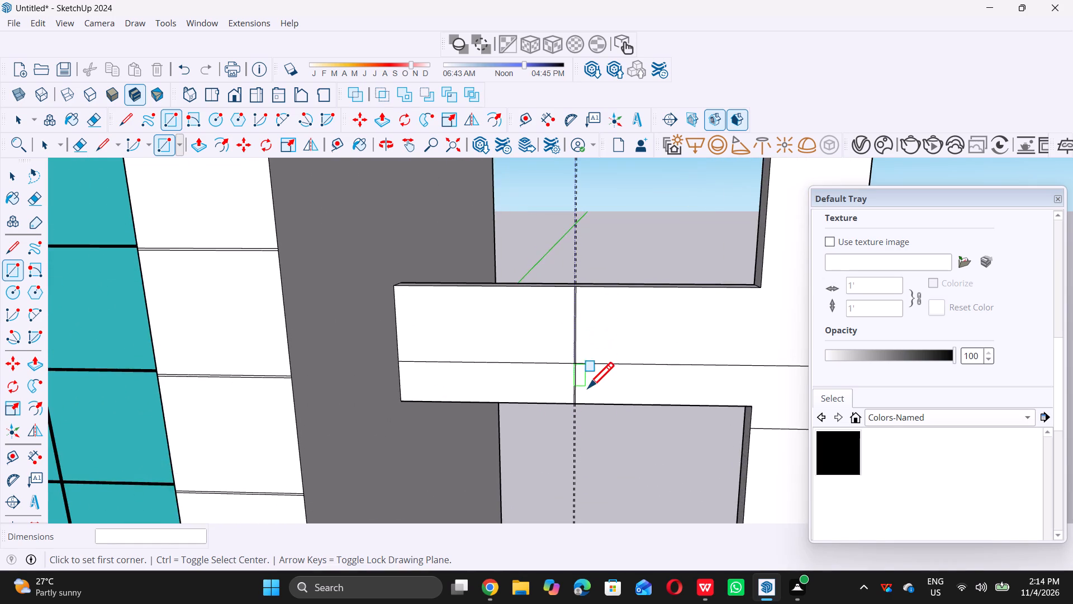
pyautogui.scroll(4, 588, 388)
pyautogui.scroll(-20, 588, 388)
pyautogui.scroll(-4, 588, 388)
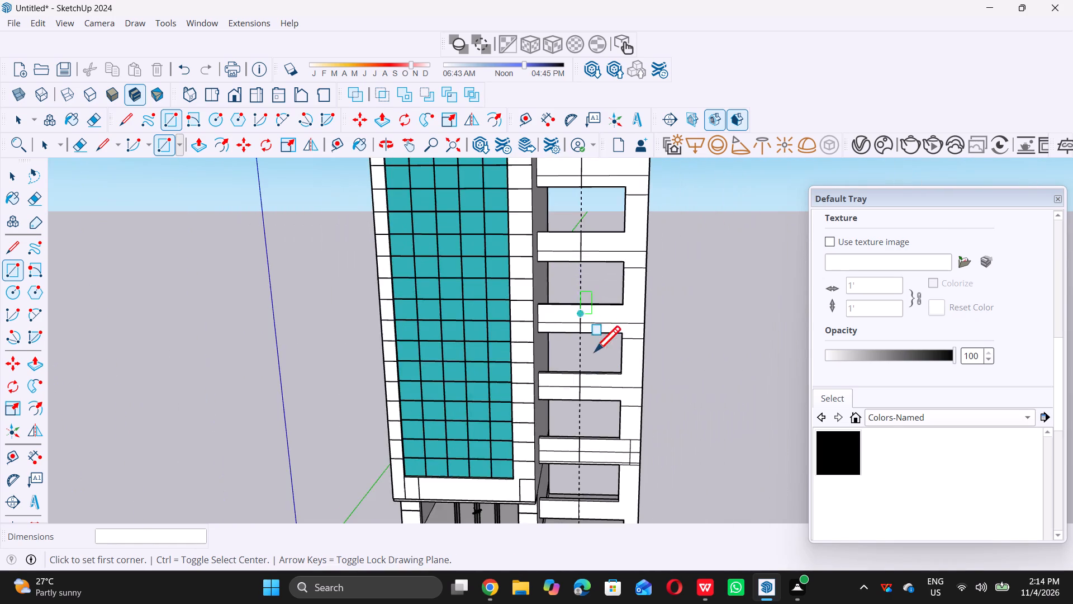
pyautogui.scroll(18, 588, 407)
pyautogui.scroll(-3, 586, 408)
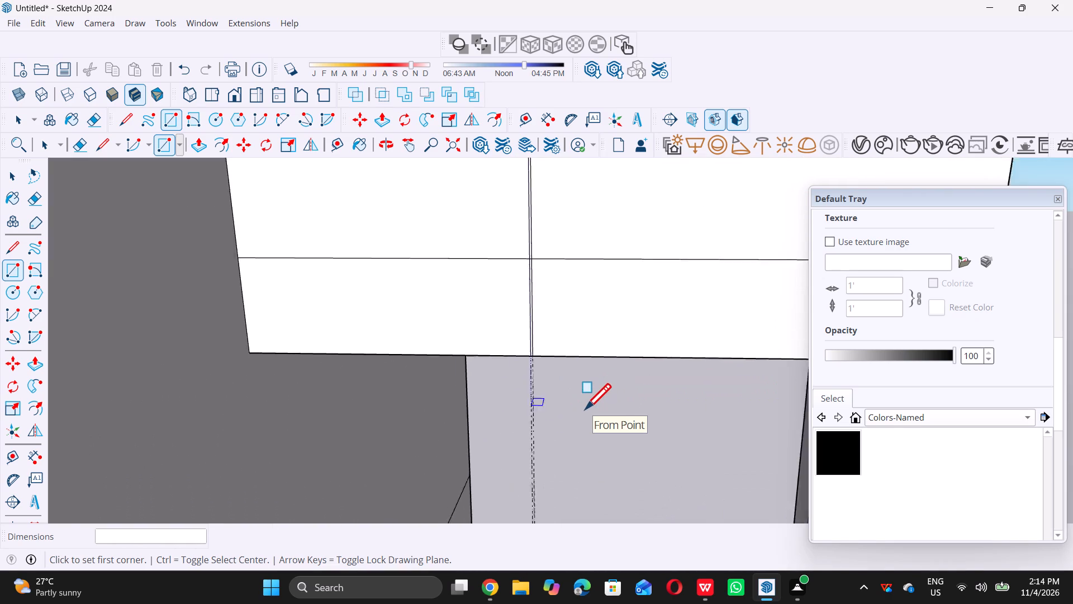
pyautogui.scroll(-20, 585, 409)
pyautogui.scroll(-2, 585, 409)
# Draw a 1/2" by 3' rectangle between the two vertical guides on the lowest beam beside the entrance, from upper to lower edge.
pyautogui.scroll(5, 595, 449)
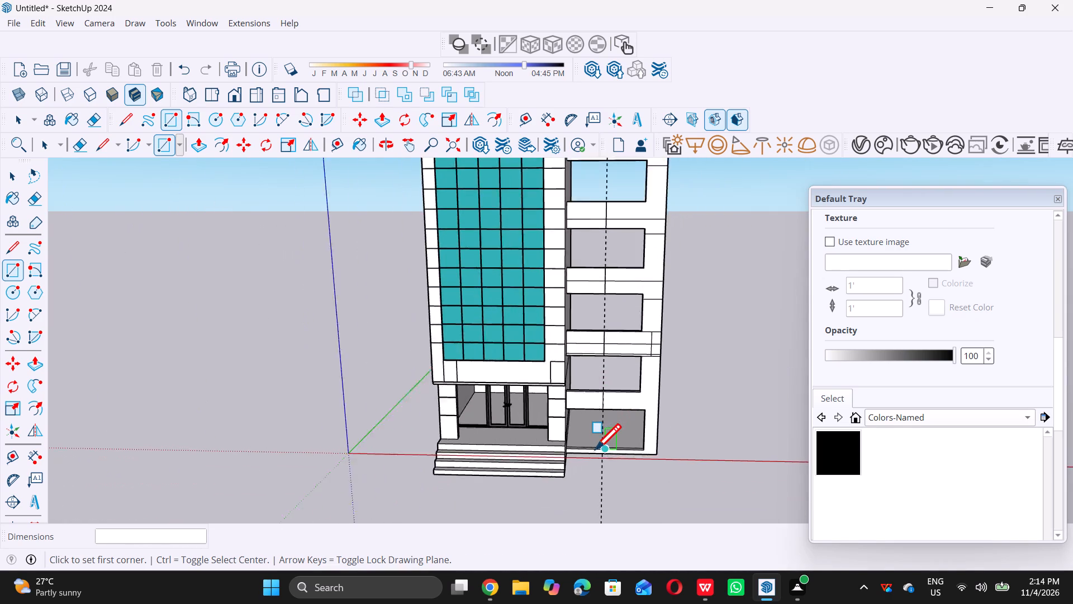
pyautogui.scroll(11, 595, 449)
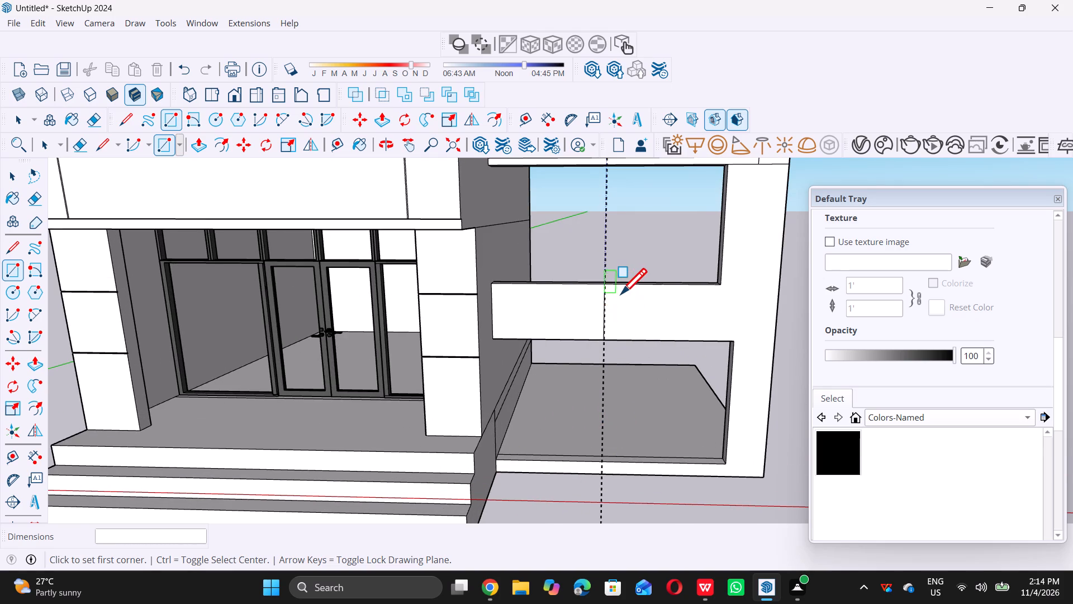
pyautogui.scroll(13, 621, 290)
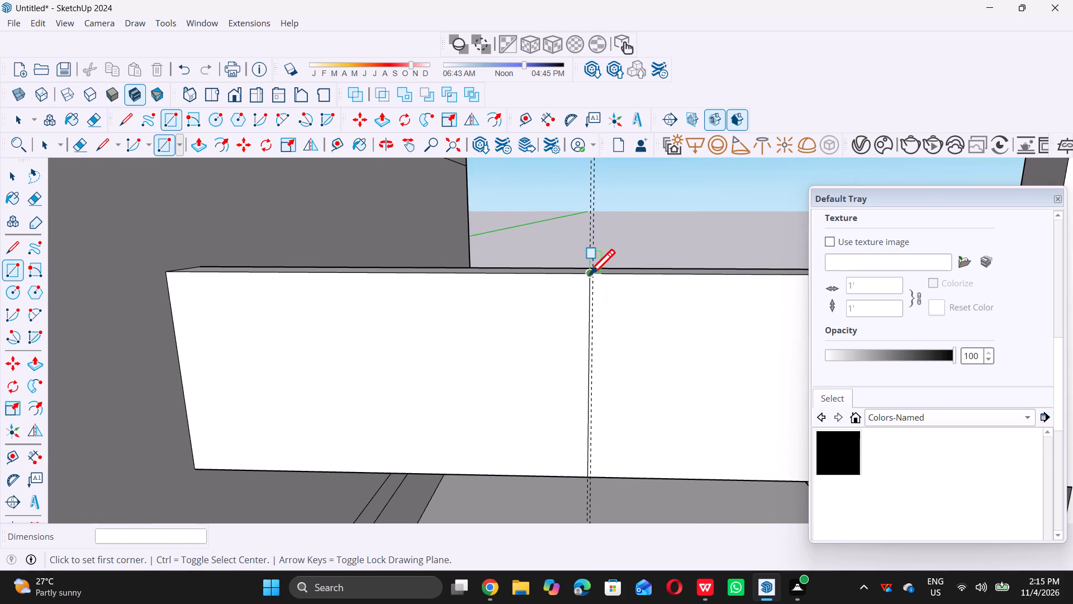
pyautogui.scroll(1, 590, 274)
pyautogui.click(590, 274)
pyautogui.scroll(-7, 600, 377)
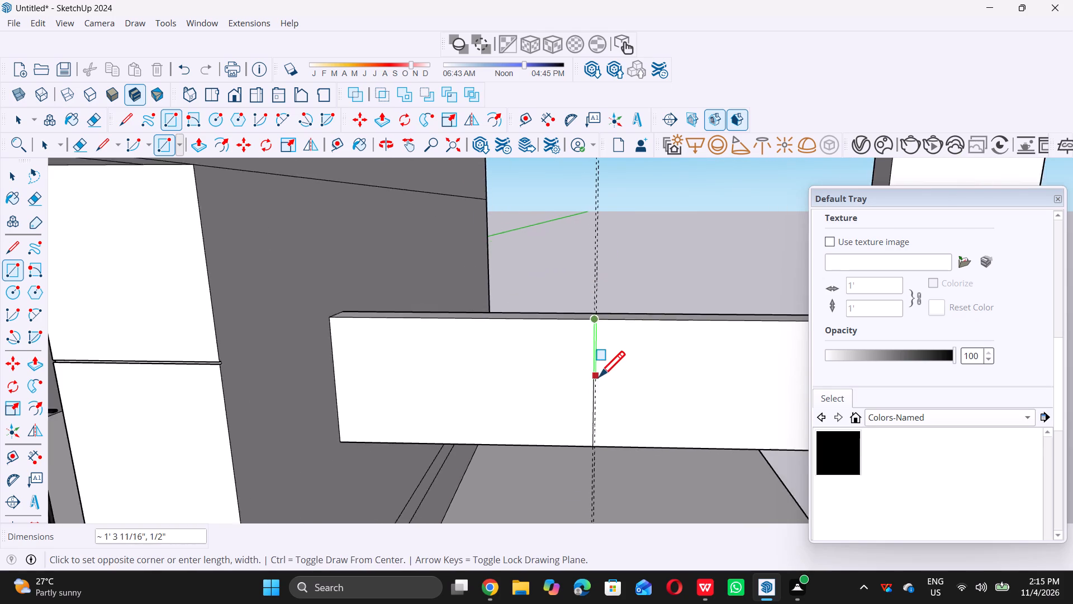
pyautogui.scroll(-3, 599, 376)
pyautogui.scroll(6, 600, 438)
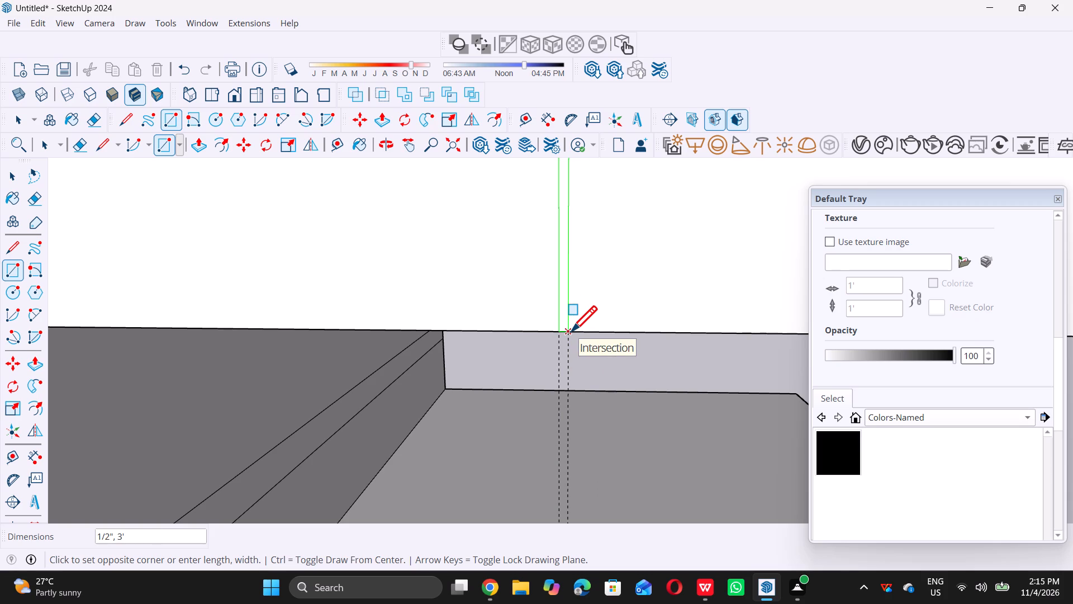
pyautogui.tripleClick(571, 331)
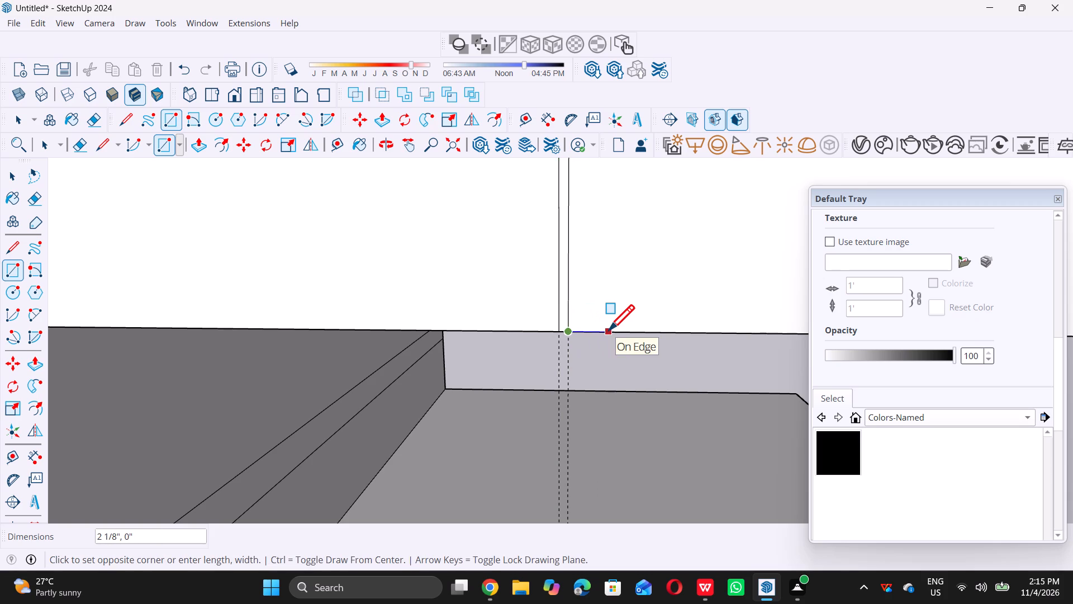
pyautogui.press('space')
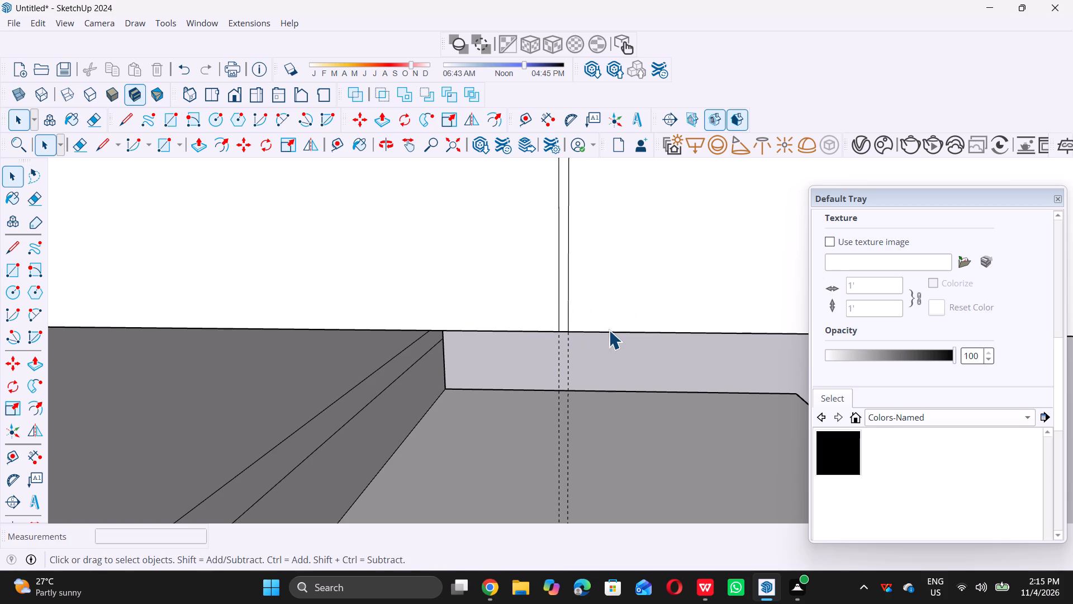
pyautogui.scroll(-17, 520, 355)
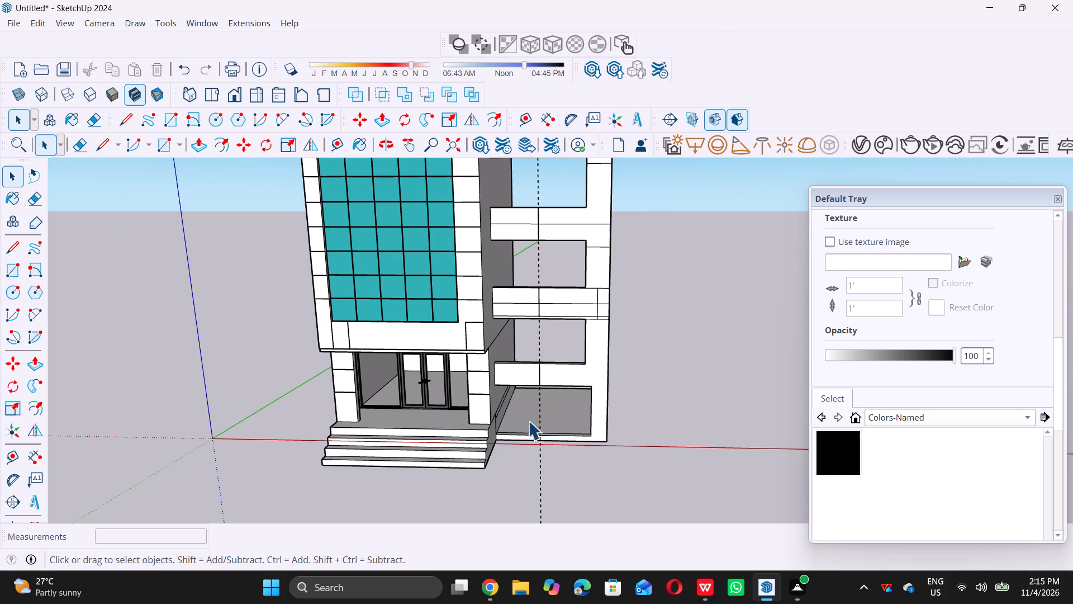
# Examine the vertical joint lines on the frame's uppermost beams for any missing second line.
pyautogui.scroll(-11, 597, 464)
pyautogui.scroll(-10, 566, 460)
pyautogui.moveTo(468, 456); pyautogui.dragTo(468, 455, button='middle')
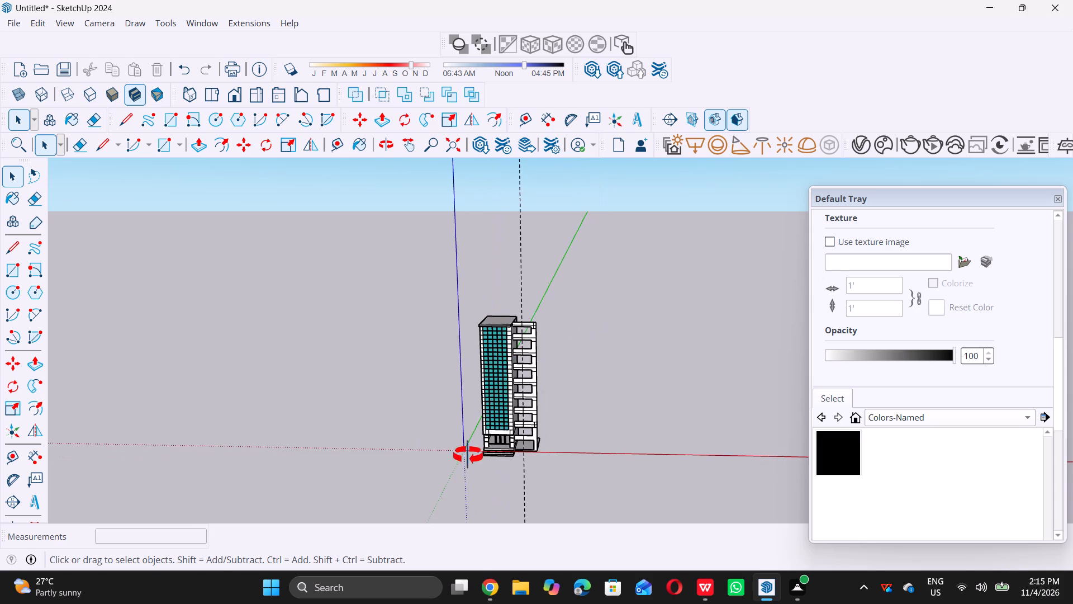
pyautogui.moveTo(468, 455); pyautogui.dragTo(489, 400, button='middle')
pyautogui.scroll(8, 502, 379)
pyautogui.scroll(5, 554, 410)
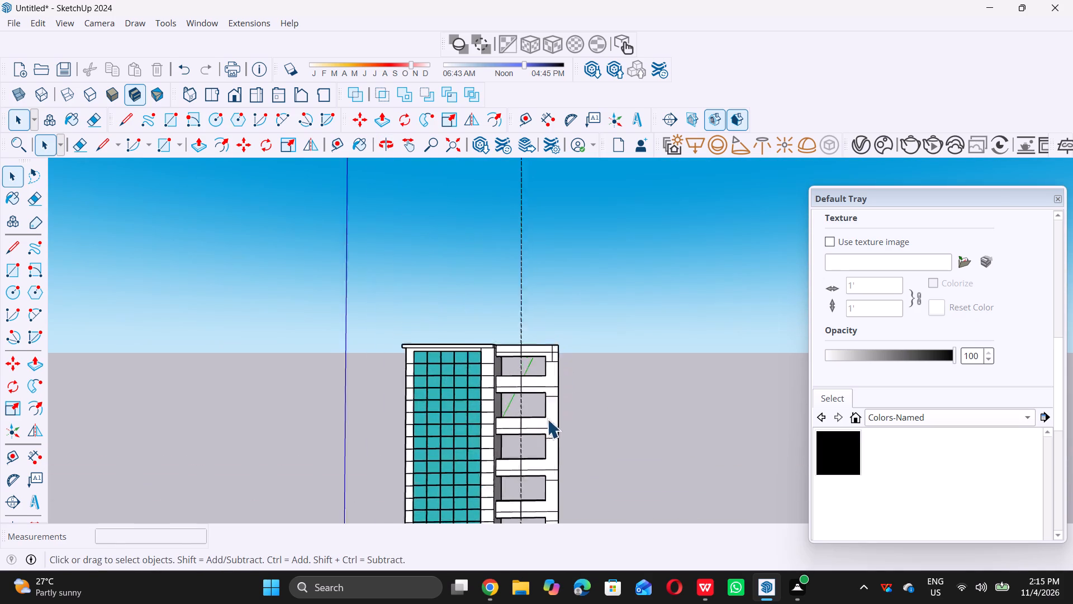
pyautogui.scroll(3, 547, 419)
pyautogui.scroll(7, 525, 350)
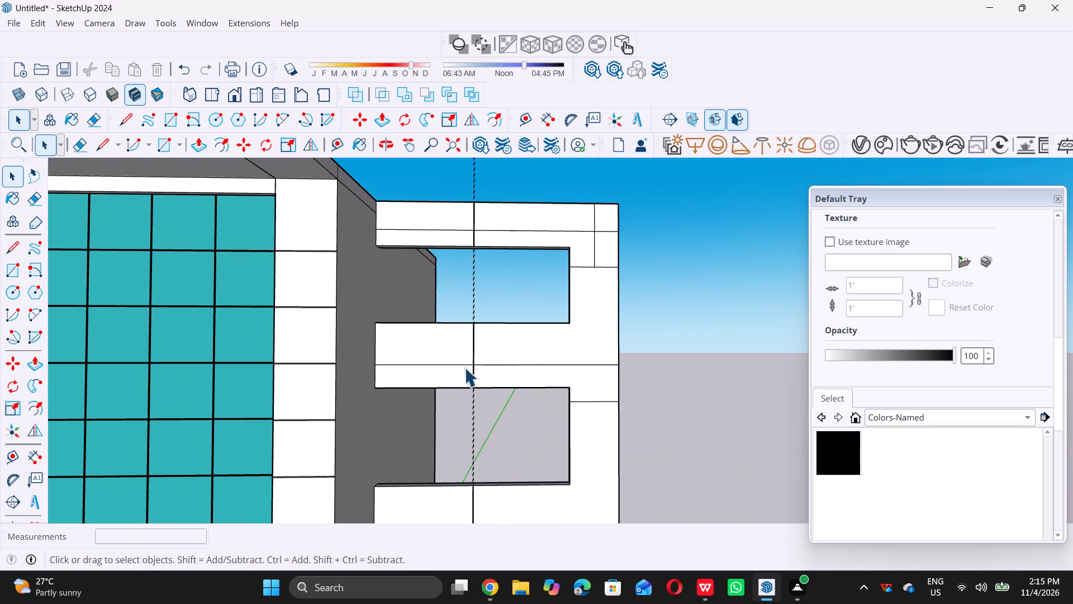
pyautogui.scroll(7, 459, 356)
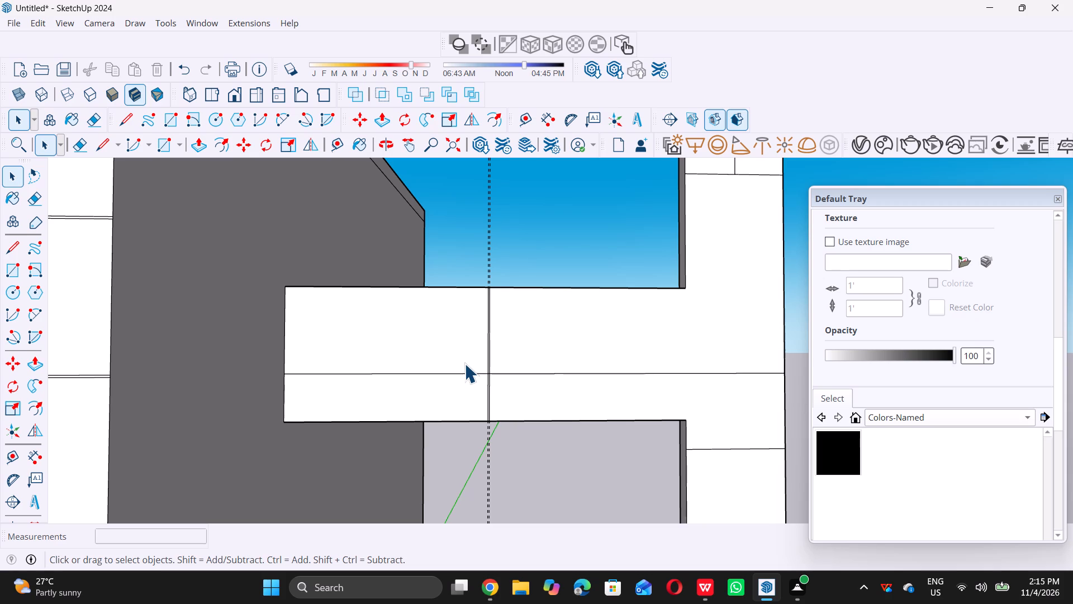
pyautogui.scroll(-8, 459, 395)
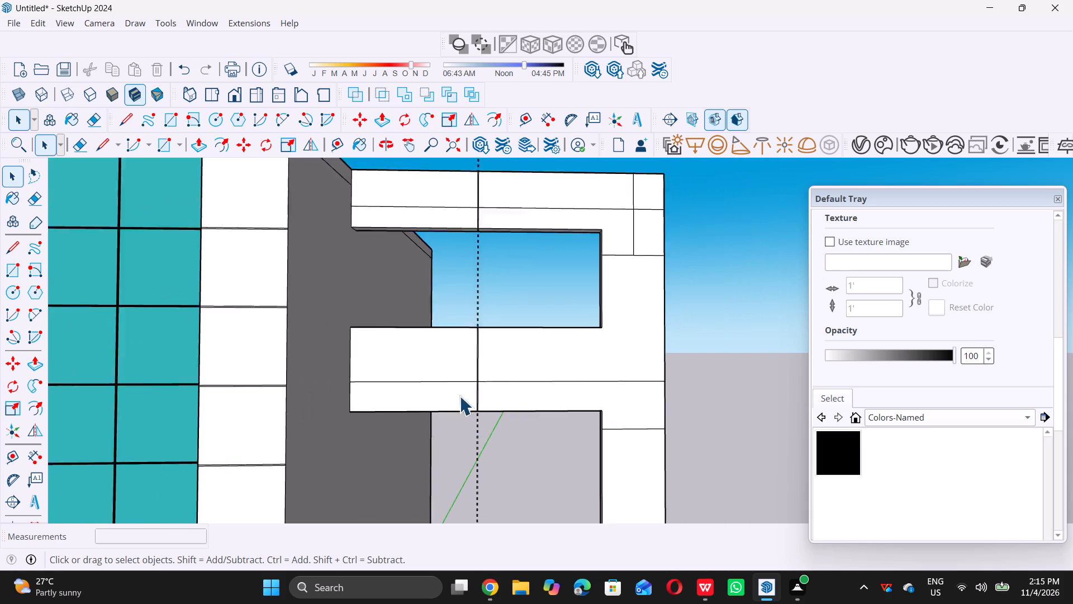
pyautogui.scroll(-7, 459, 396)
pyautogui.middleClick(468, 411)
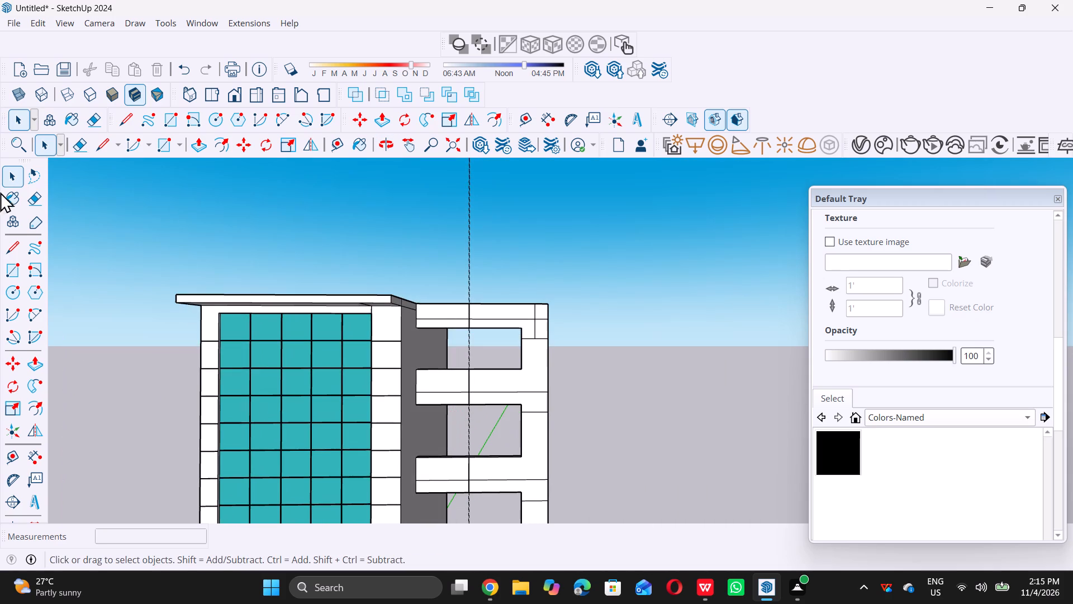
# Delete all guides from the model.
pyautogui.doubleClick(34, 27)
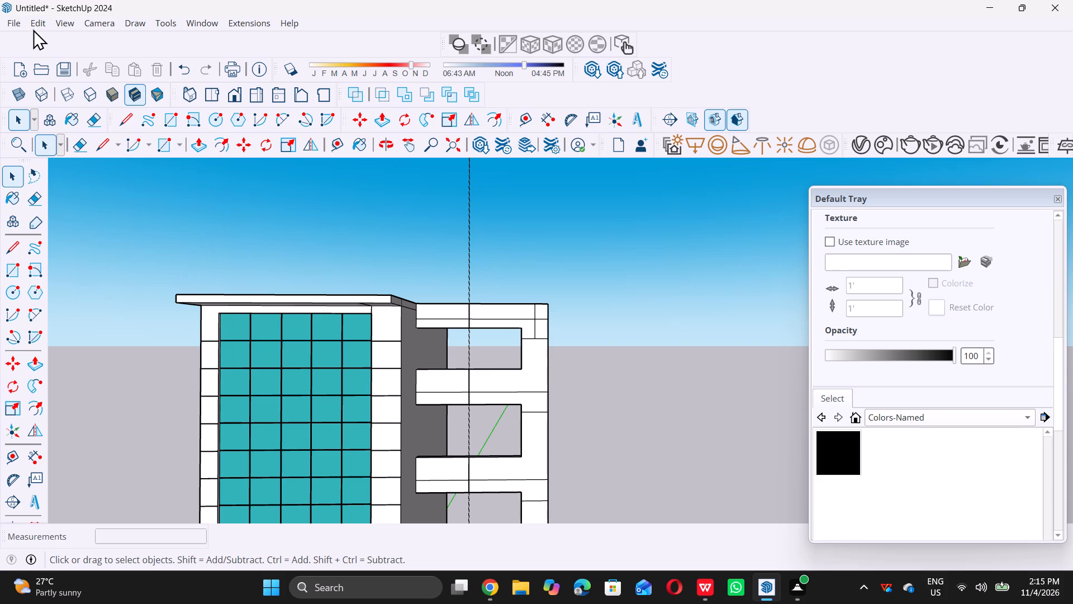
pyautogui.doubleClick(33, 29)
pyautogui.click(36, 26)
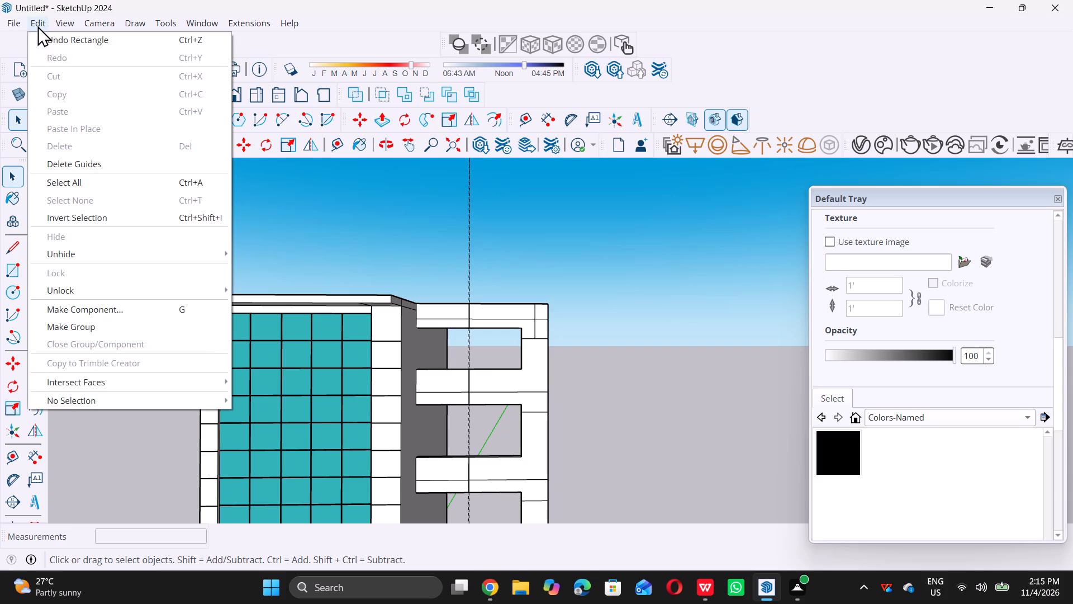
pyautogui.doubleClick(99, 162)
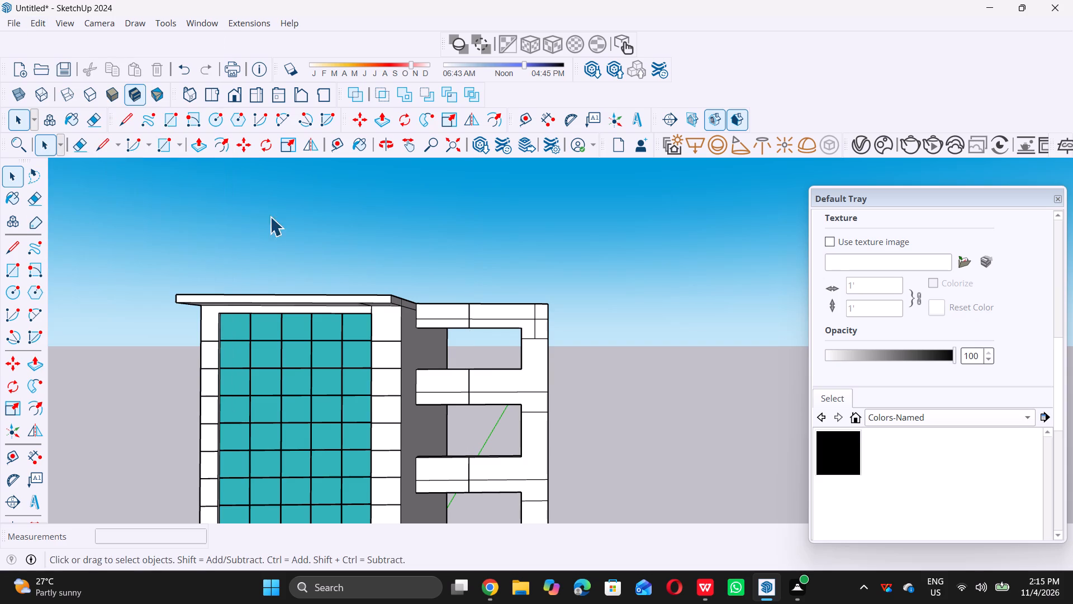
# Place a horizontal guide 0.5" above the horizontal line on the frame's top beam face.
pyautogui.scroll(-12, 305, 229)
pyautogui.scroll(-1, 439, 312)
pyautogui.scroll(6, 424, 273)
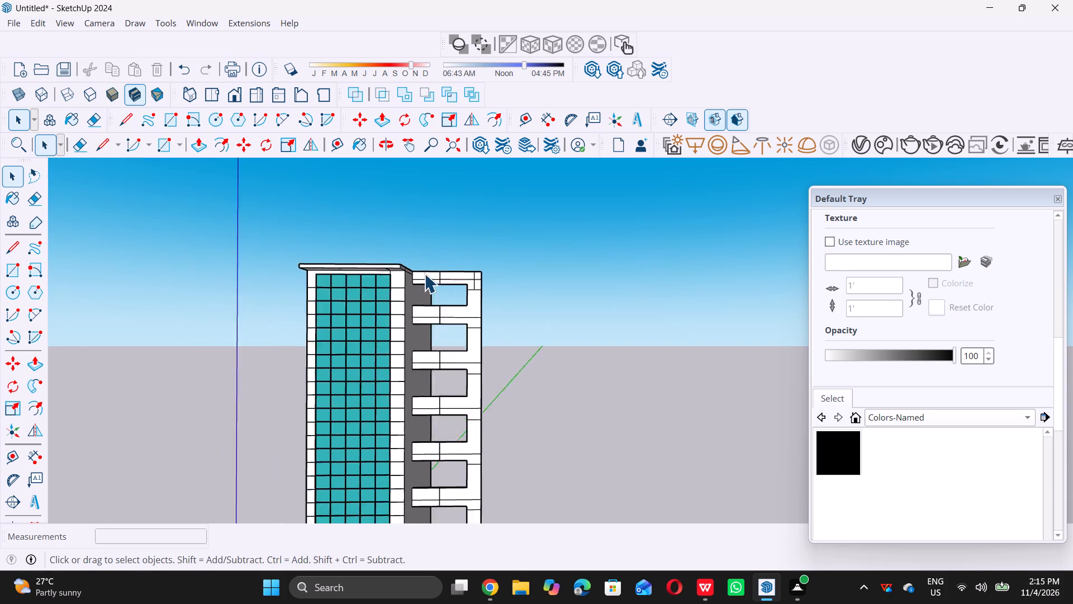
pyautogui.scroll(17, 429, 277)
pyautogui.scroll(7, 477, 289)
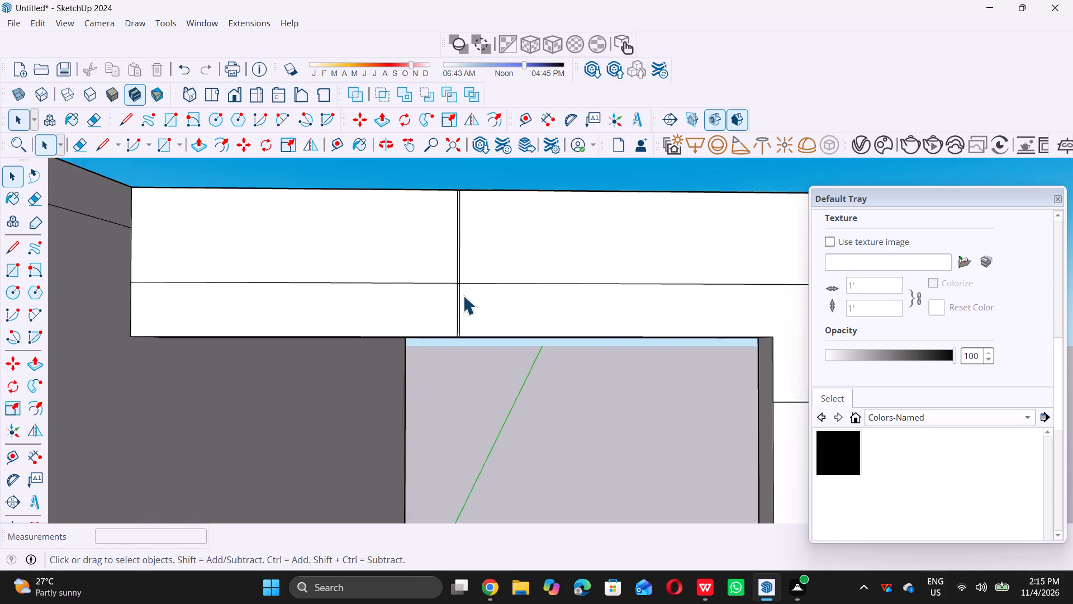
pyautogui.scroll(-10, 499, 270)
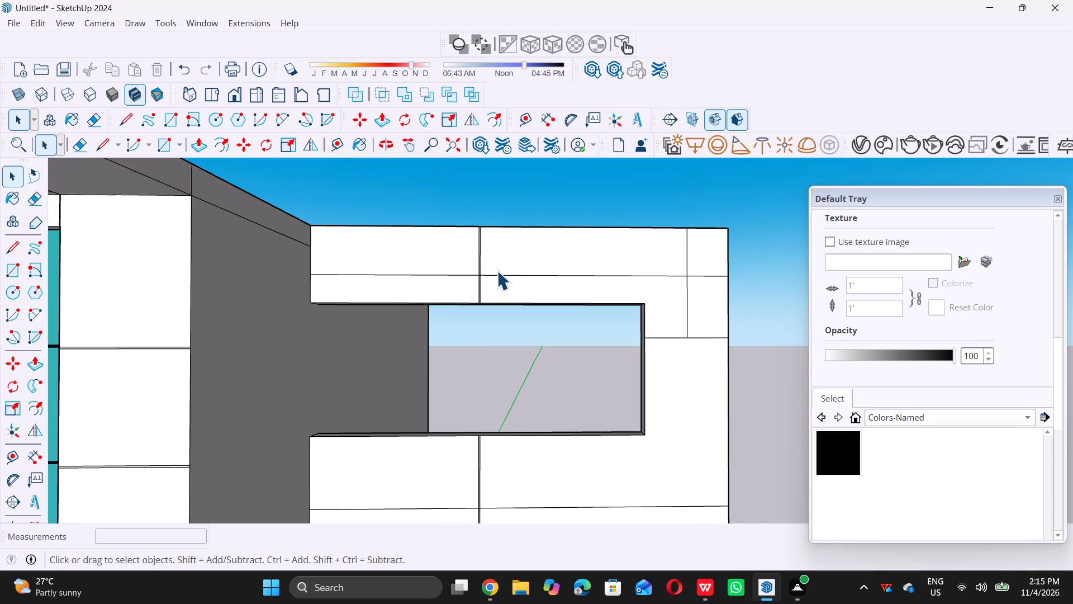
pyautogui.press('t')
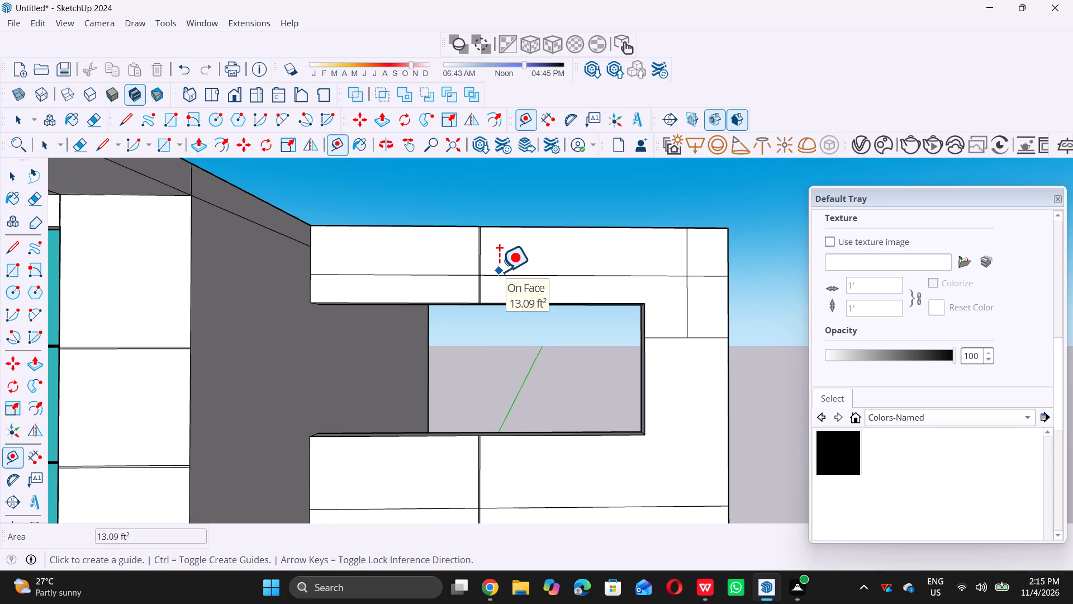
pyautogui.scroll(7, 510, 265)
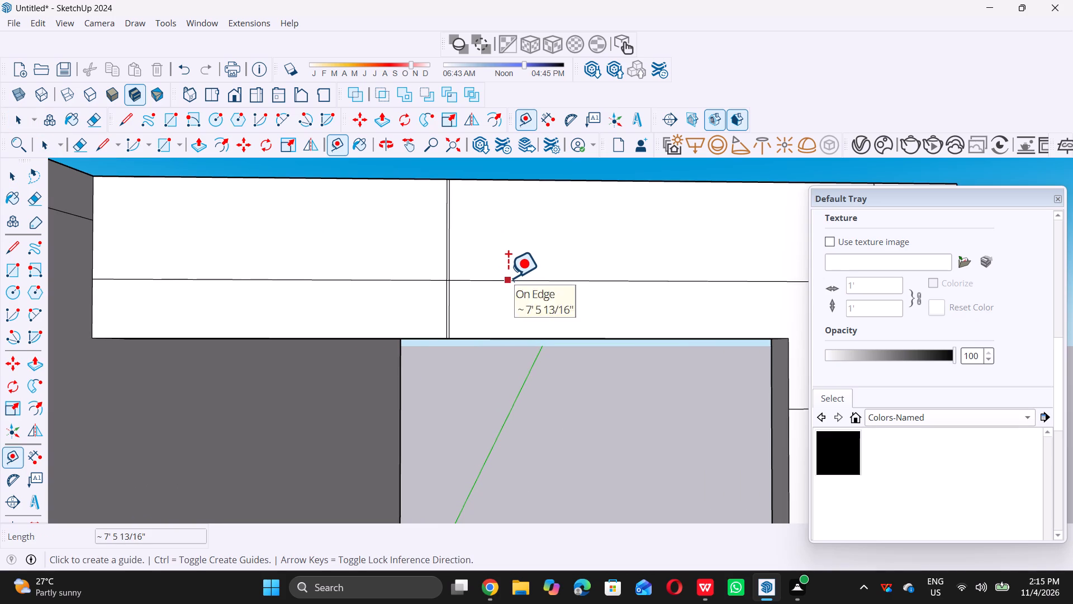
pyautogui.click(509, 277)
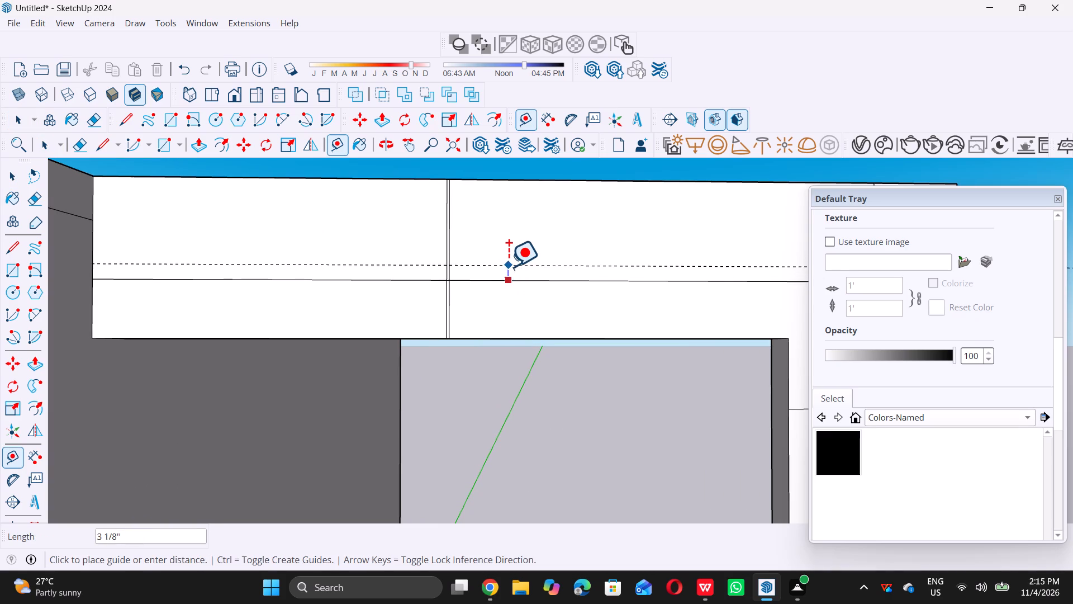
pyautogui.write('0.5')
pyautogui.hotkey('shift', '"')
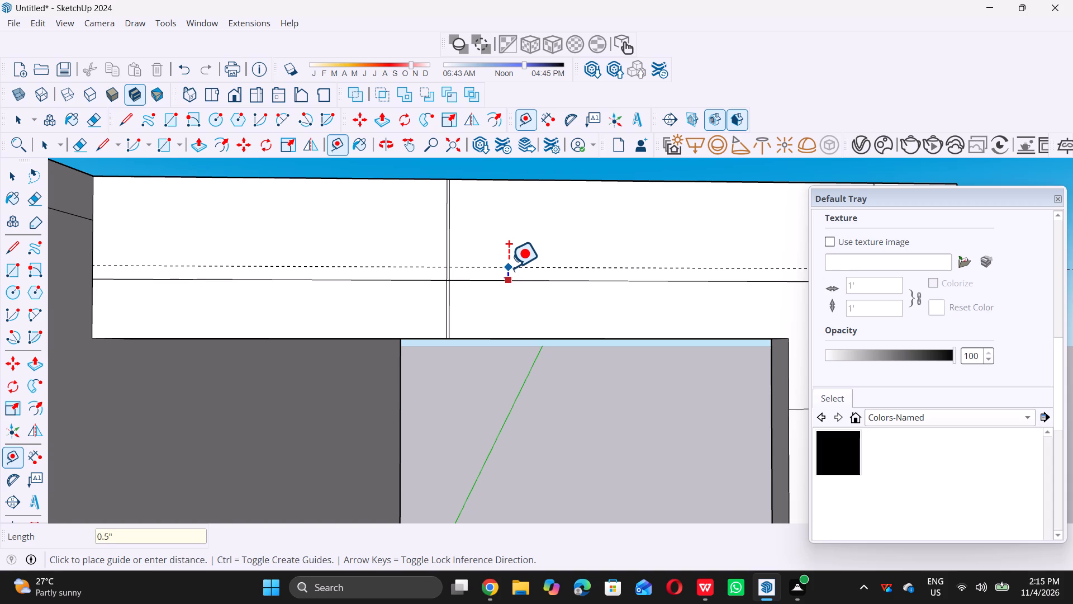
pyautogui.press('Return')
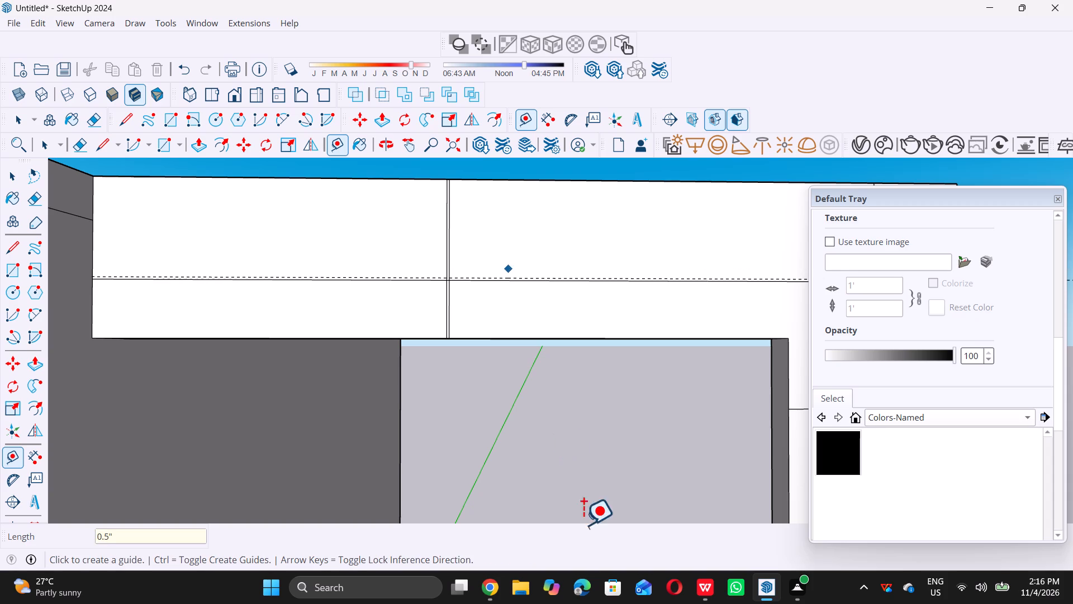
# Place a vertical guide 0.5" from the short vertical line at the frame's top outer corner, toward the outer edge.
pyautogui.scroll(-10, 348, 391)
pyautogui.scroll(2, 444, 348)
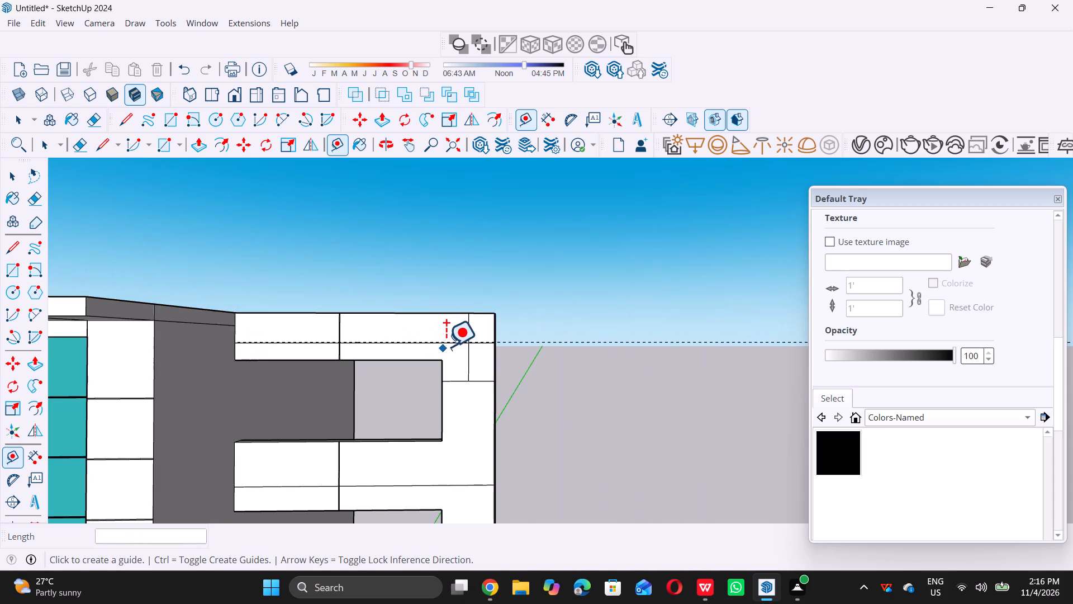
pyautogui.scroll(15, 446, 346)
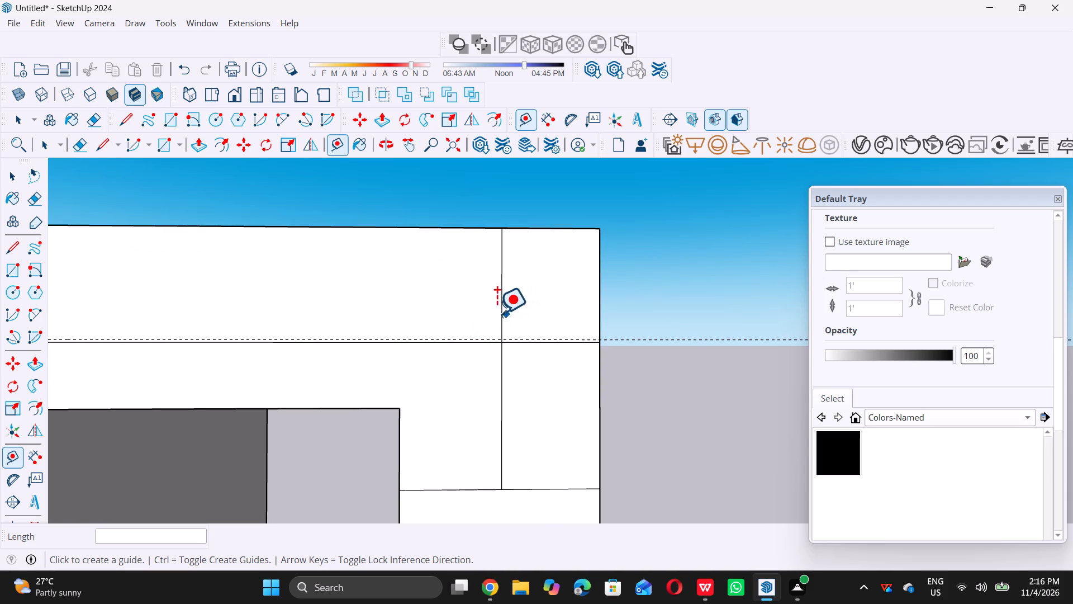
pyautogui.scroll(6, 495, 300)
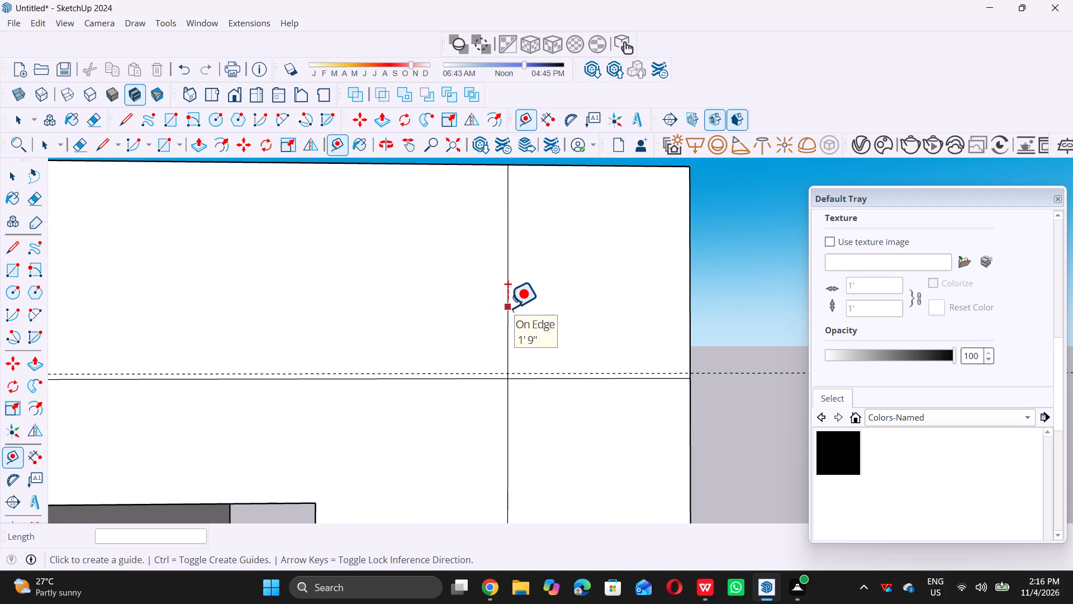
pyautogui.click(507, 308)
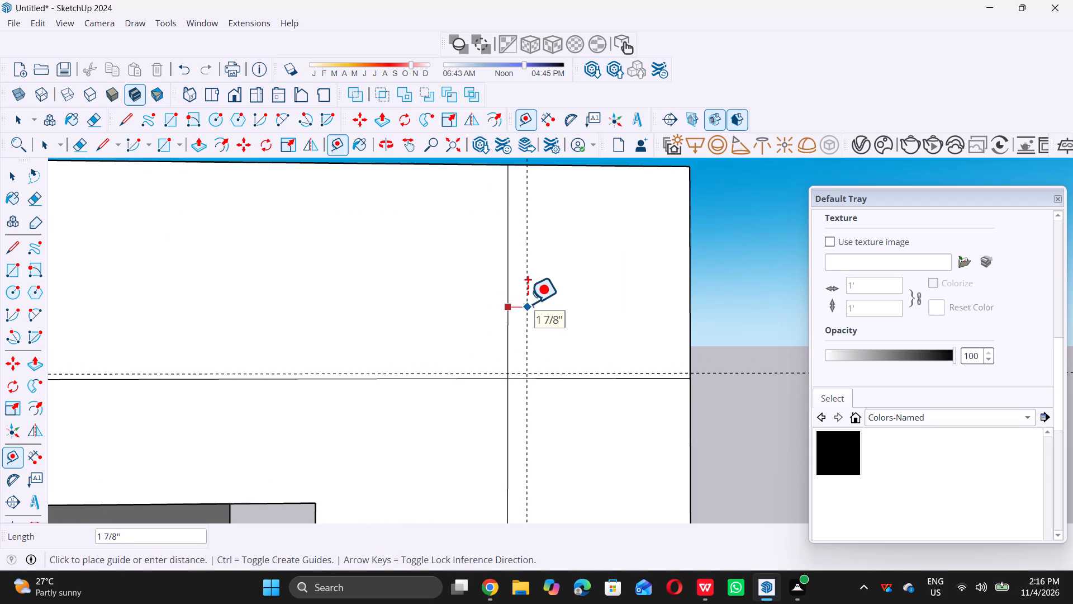
pyautogui.write('0.5')
pyautogui.hotkey('shift', '"')
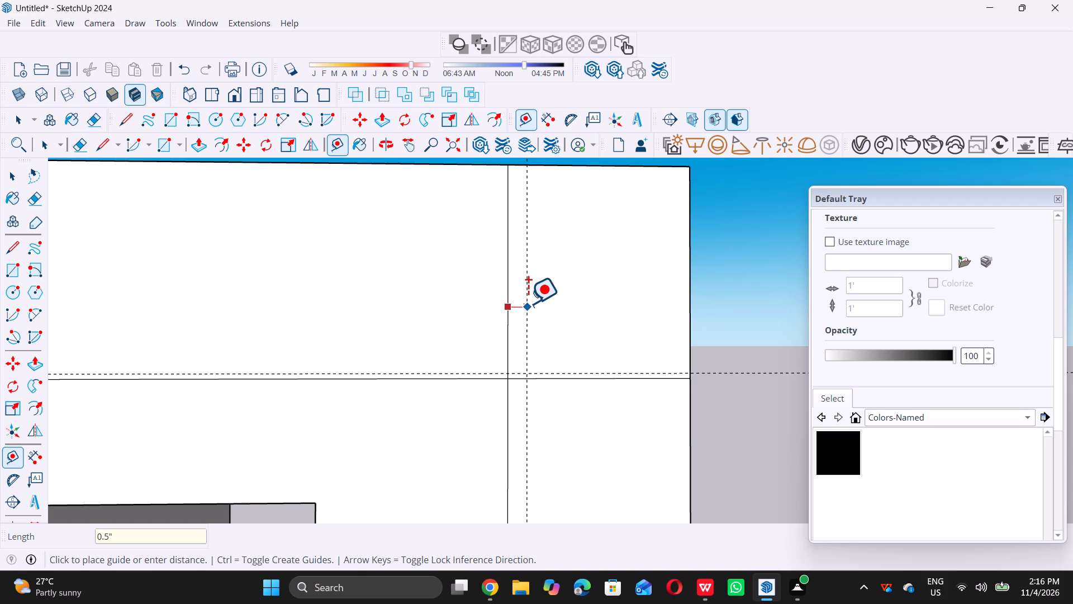
pyautogui.press('Return')
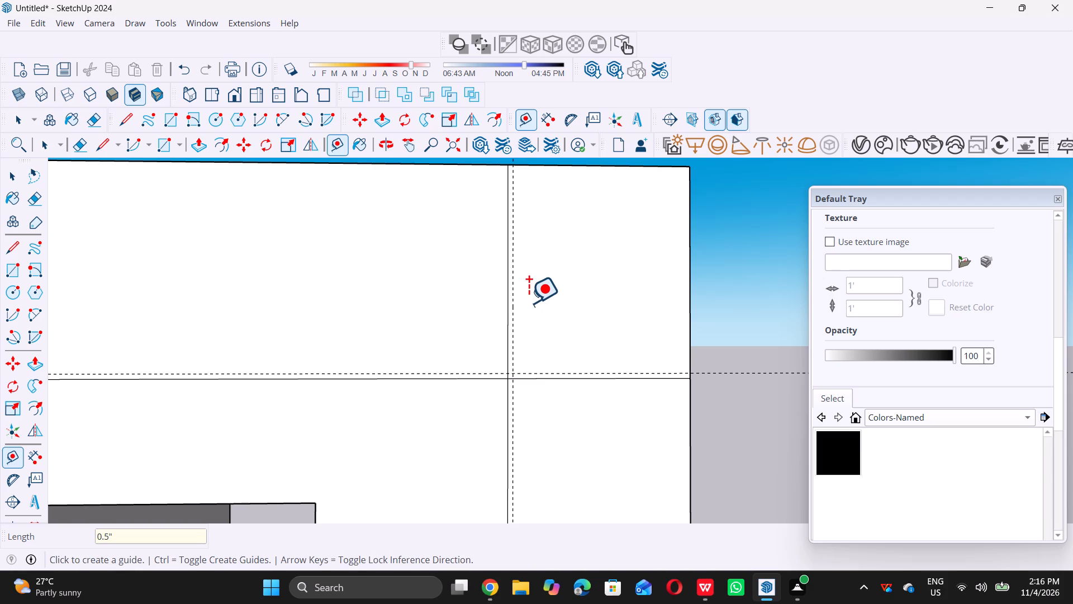
# Place a horizontal guide 0.5" below the horizontal joint line on the frame's second beam from the top.
pyautogui.scroll(-20, 529, 303)
pyautogui.scroll(-3, 529, 303)
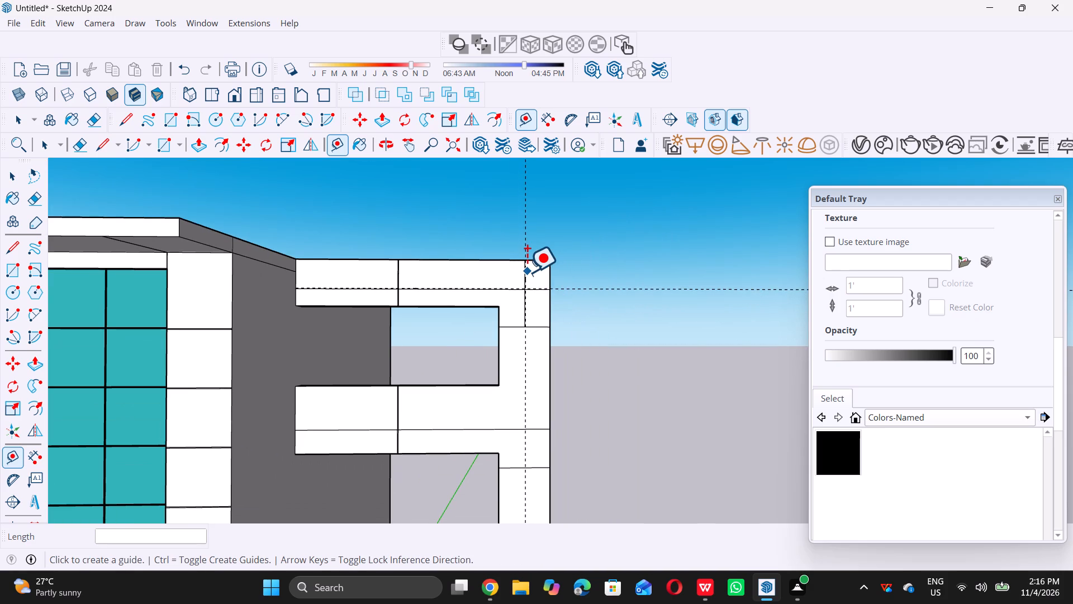
pyautogui.scroll(-7, 529, 280)
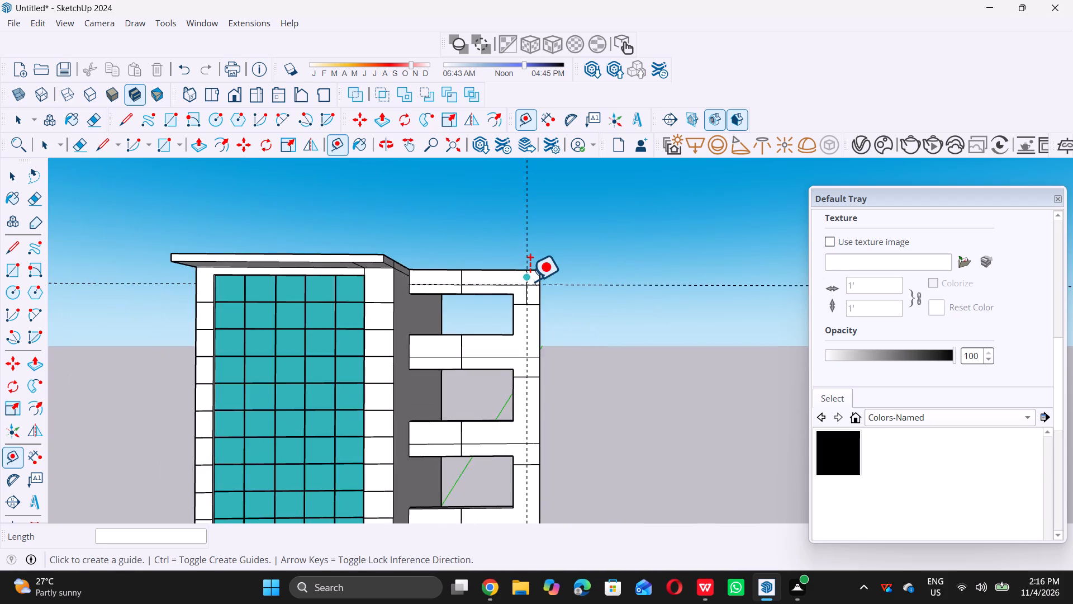
pyautogui.scroll(-5, 530, 281)
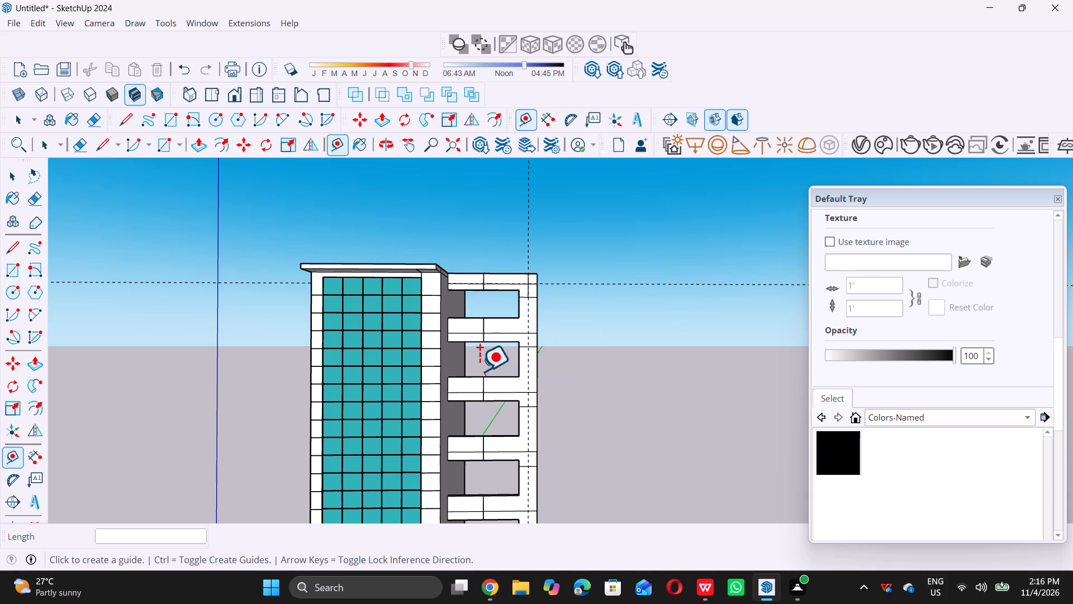
pyautogui.scroll(3, 474, 336)
pyautogui.scroll(-12, 493, 318)
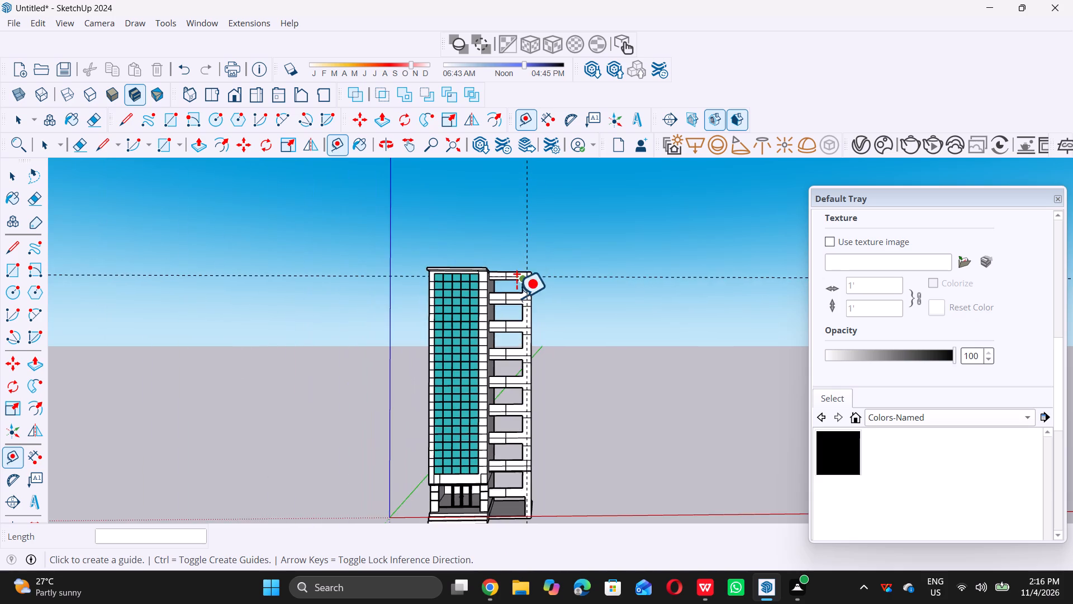
pyautogui.scroll(16, 514, 308)
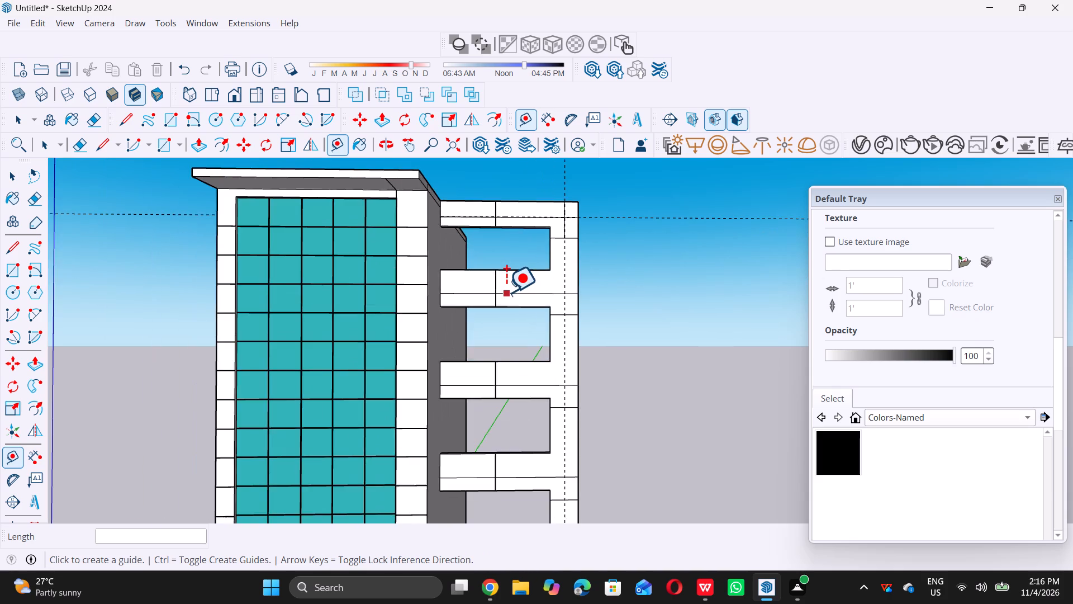
pyautogui.scroll(16, 516, 293)
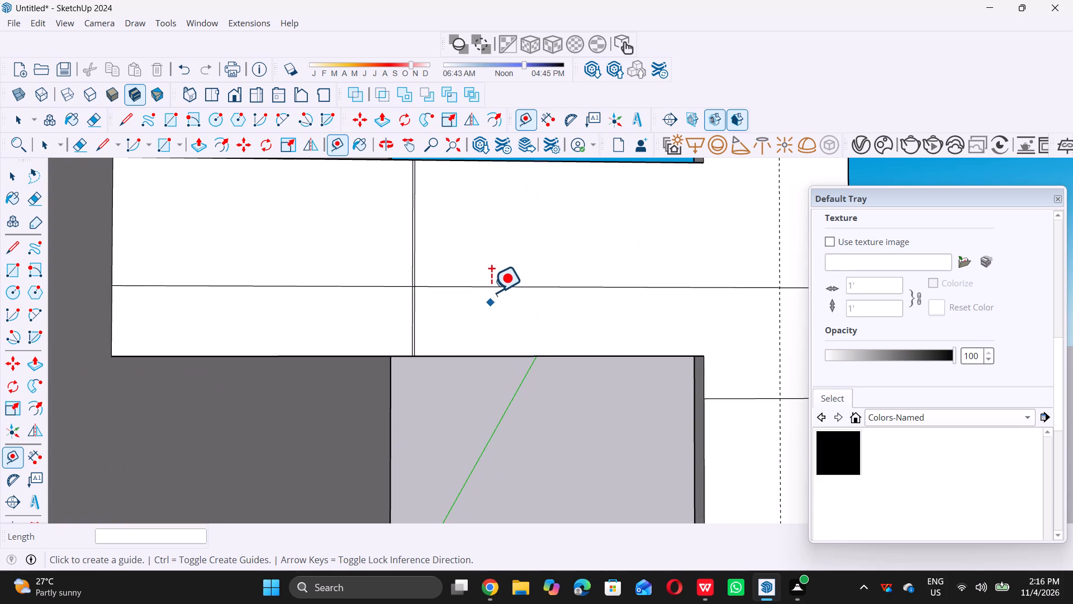
pyautogui.doubleClick(495, 289)
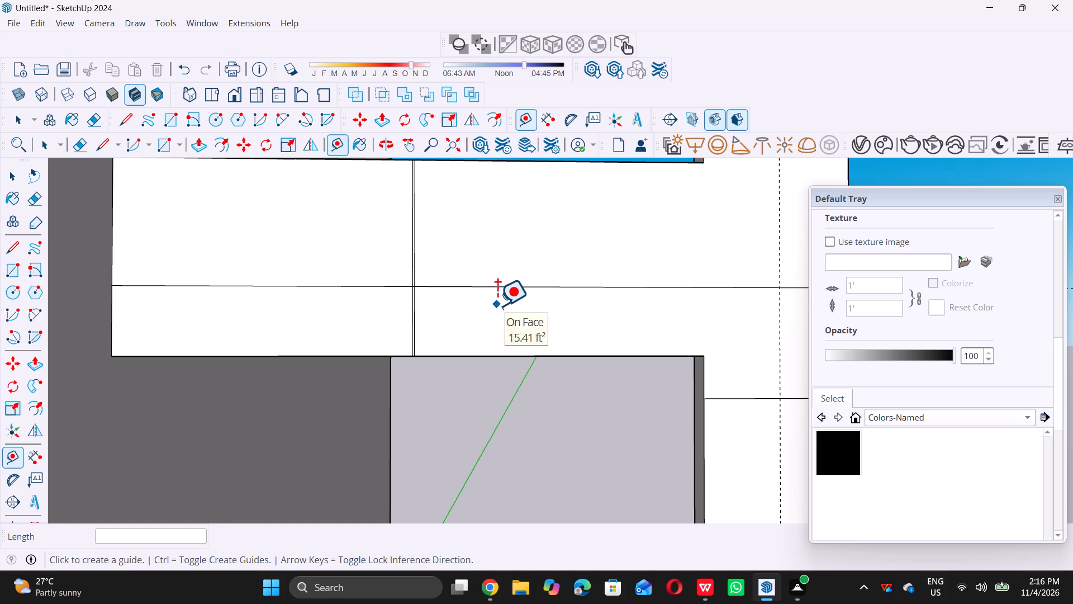
pyautogui.doubleClick(499, 289)
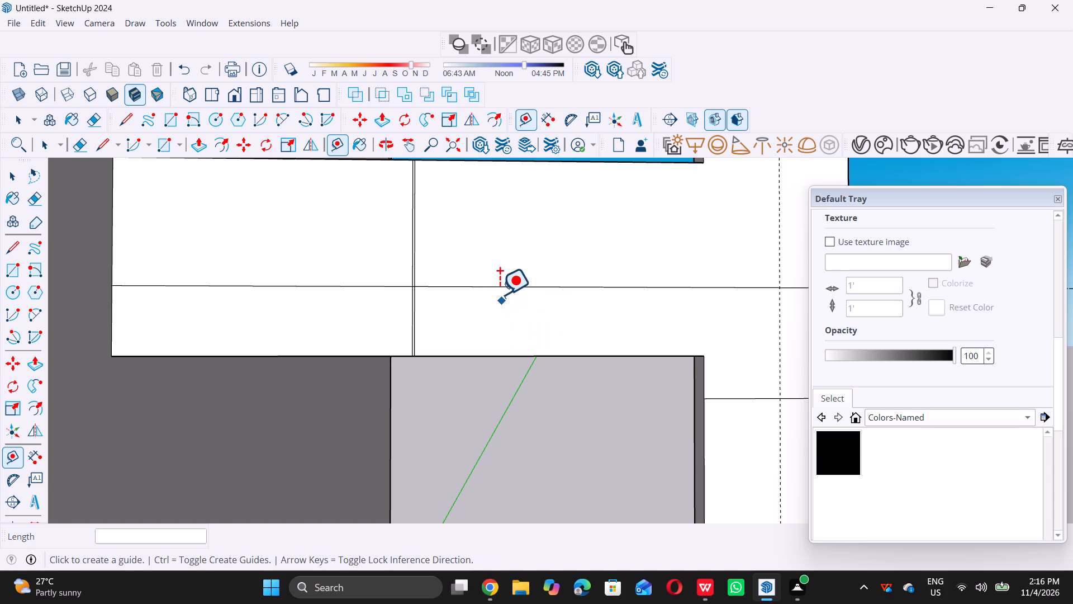
pyautogui.doubleClick(498, 290)
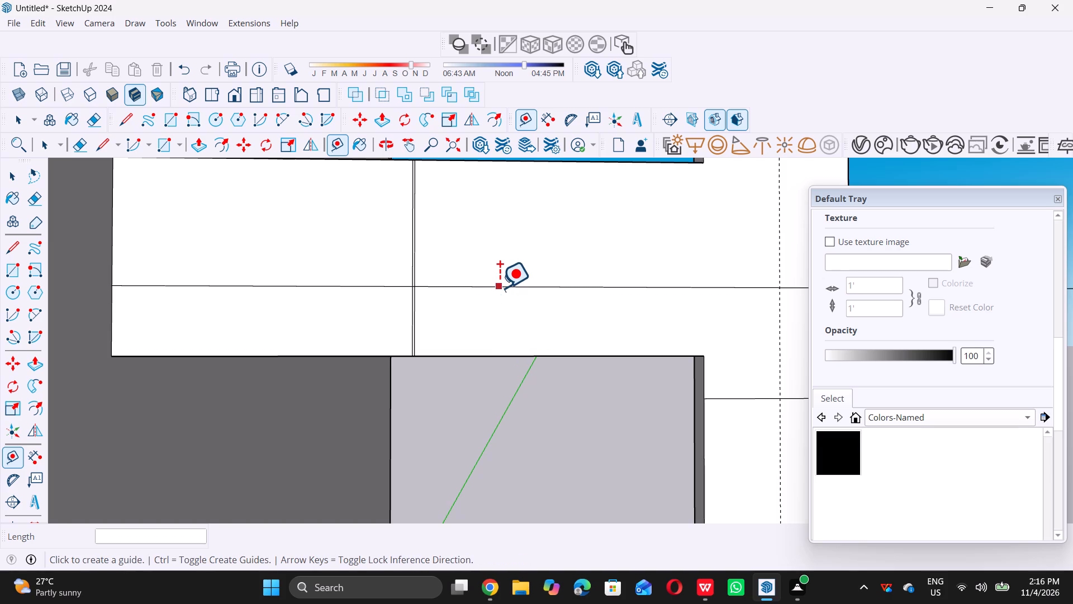
pyautogui.tripleClick(500, 287)
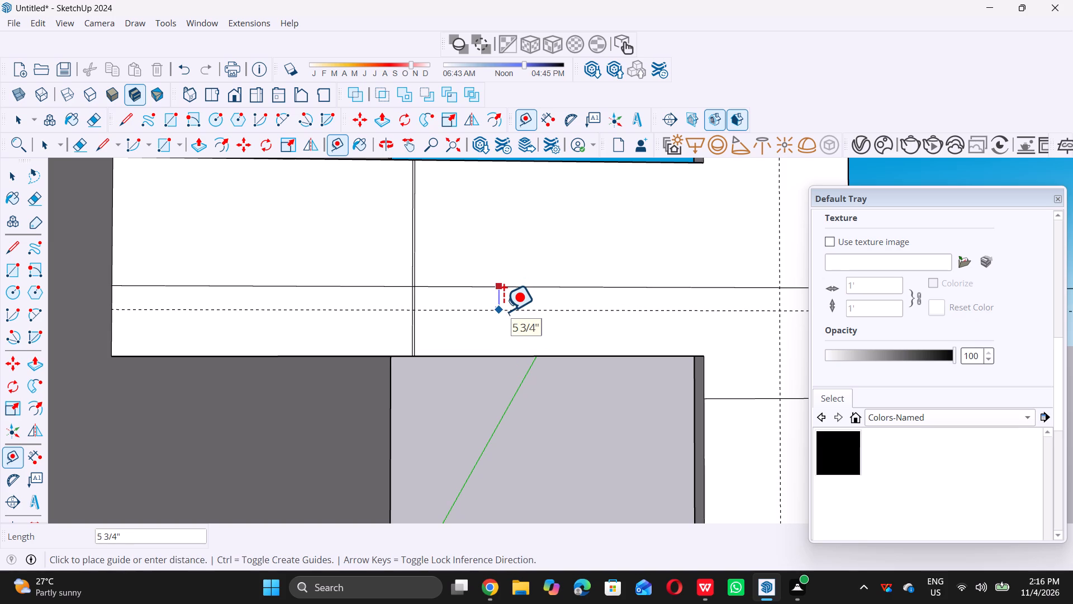
pyautogui.write('0.5')
pyautogui.hotkey('shift', '"')
pyautogui.press('Return')
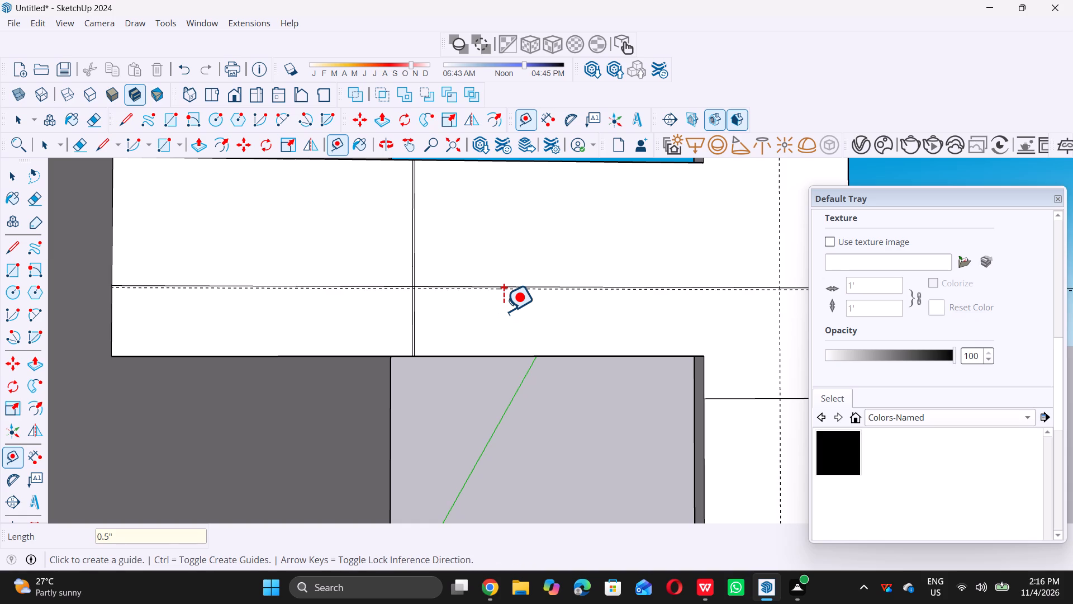
# Place a horizontal guide 0.5" below the horizontal joint line on the frame's third beam from the top.
pyautogui.scroll(-10, 499, 303)
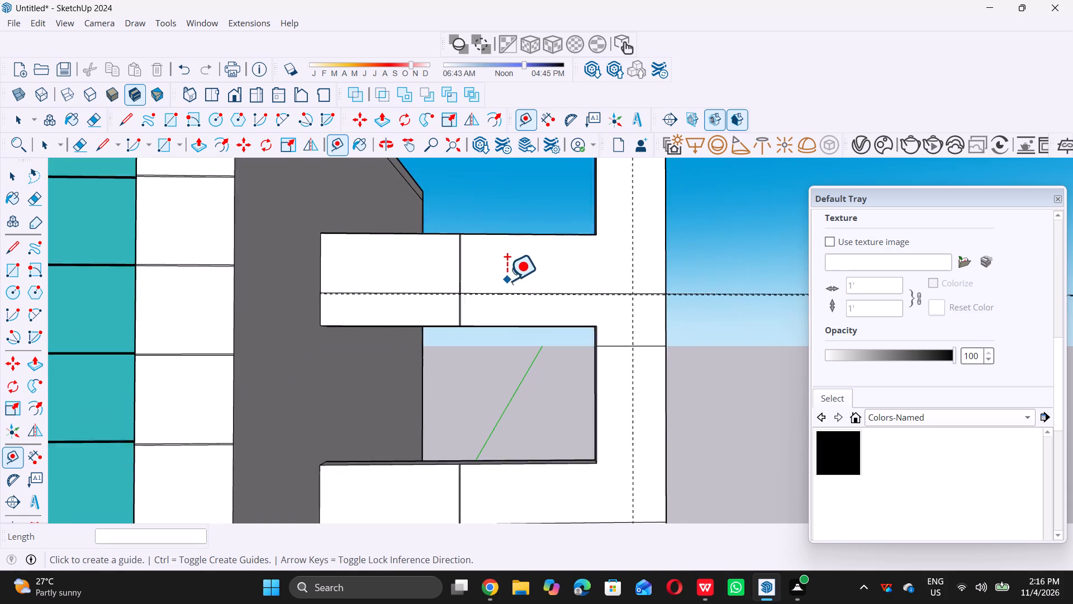
pyautogui.scroll(-18, 507, 280)
pyautogui.scroll(5, 542, 367)
pyautogui.scroll(3, 466, 355)
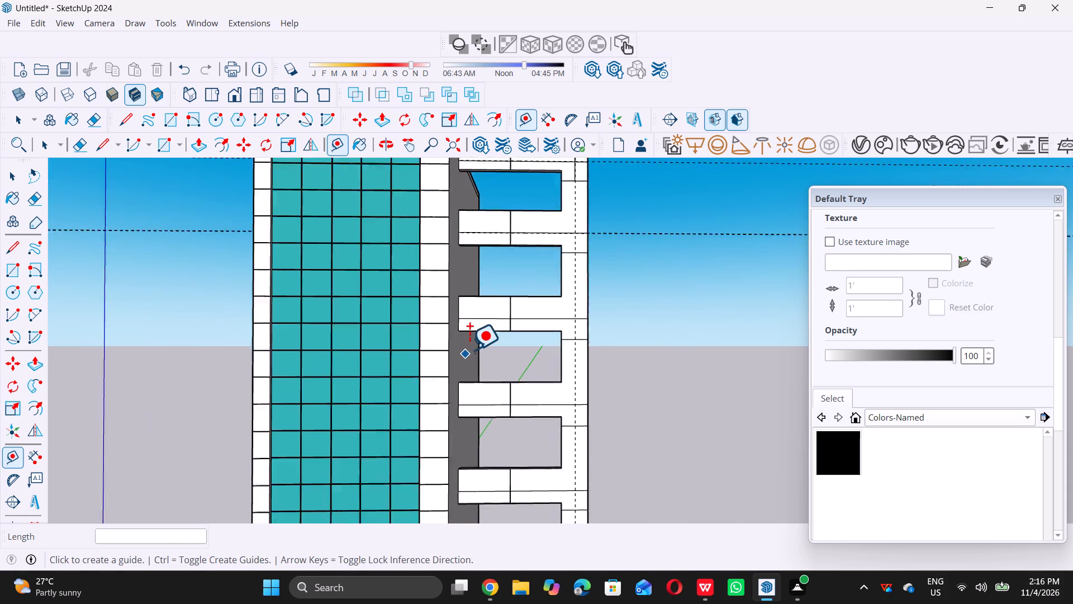
pyautogui.scroll(2, 469, 350)
pyautogui.scroll(9, 562, 311)
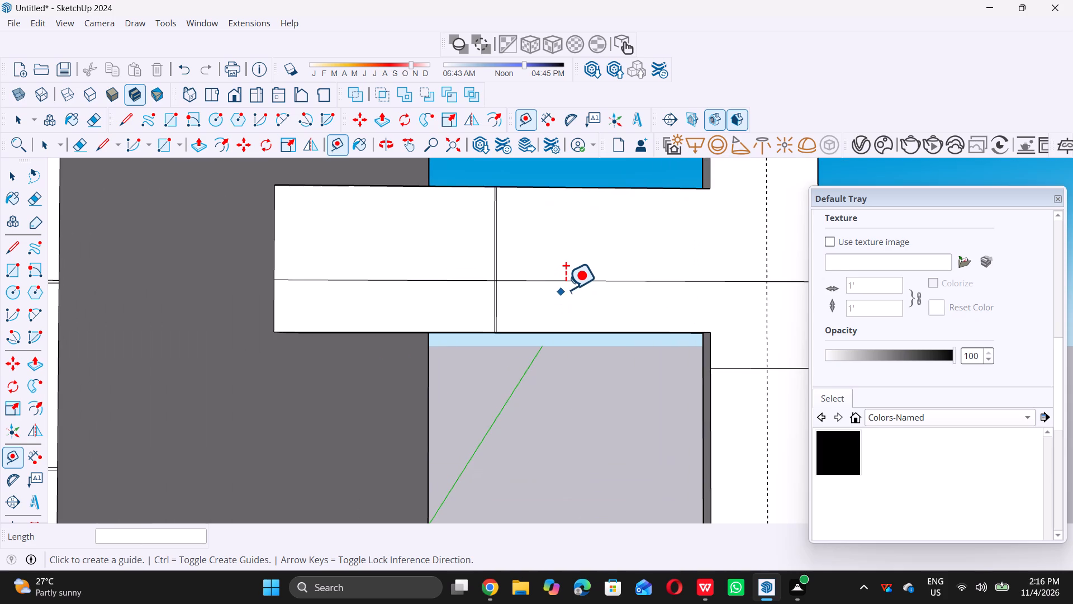
pyautogui.click(567, 284)
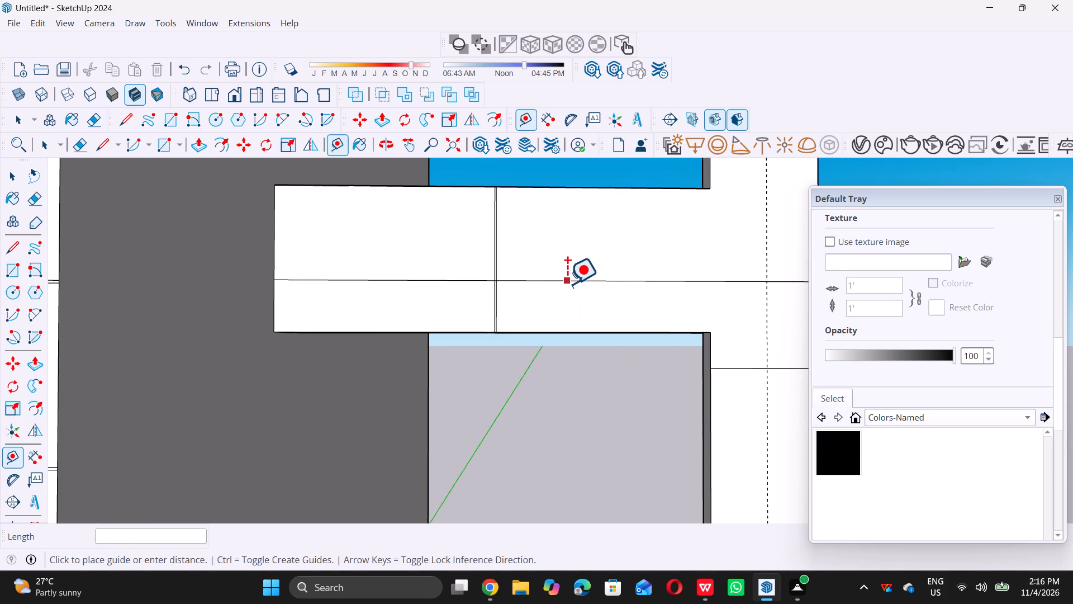
pyautogui.write('0.')
pyautogui.press('5')
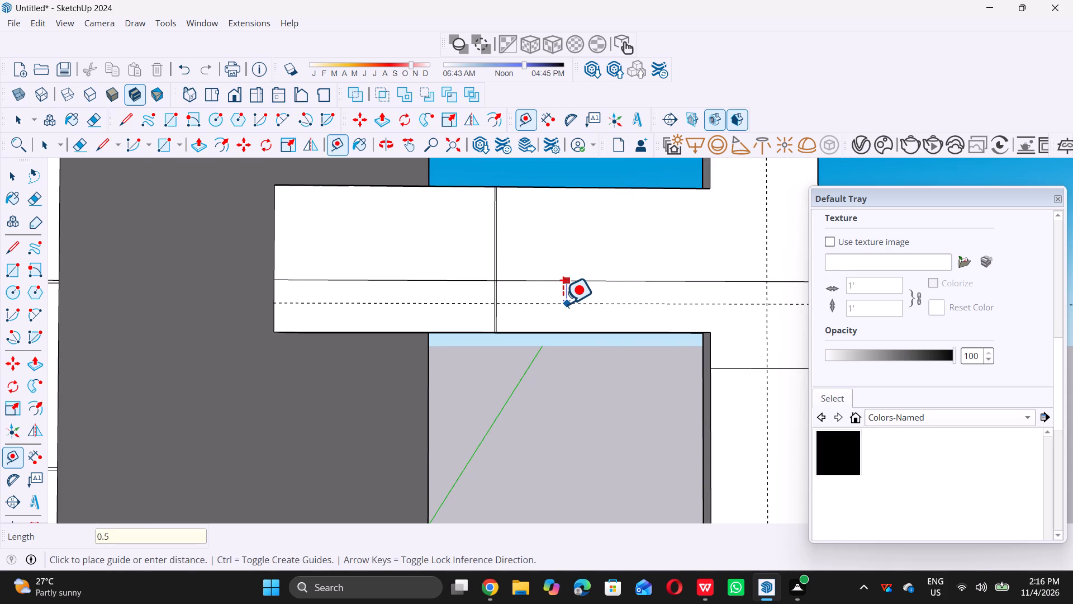
pyautogui.hotkey('shift', '"')
pyautogui.press('Return')
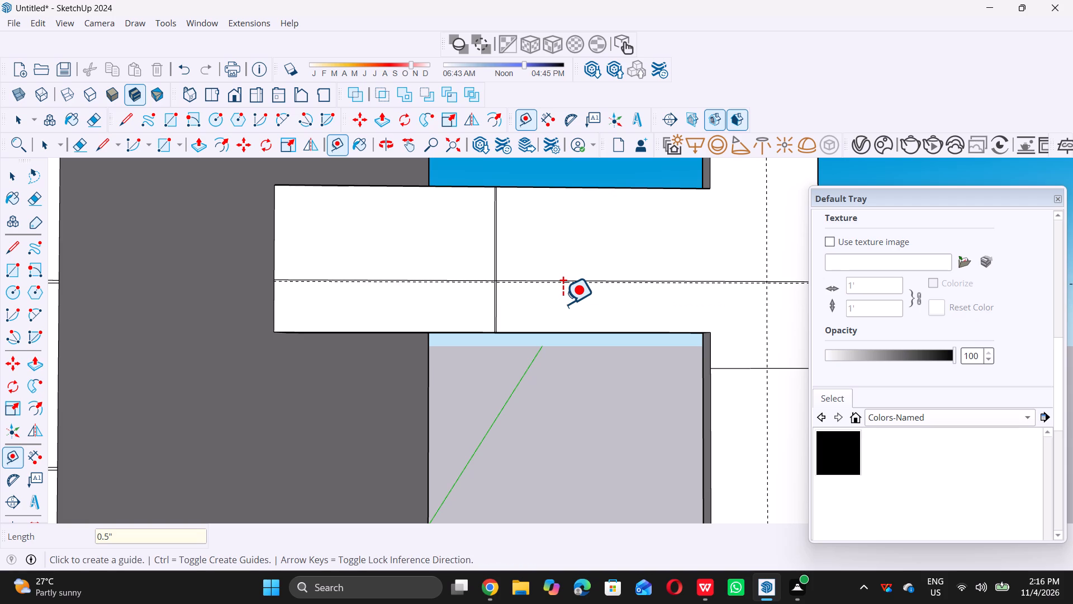
# Place a horizontal guide 0.5" below the horizontal joint line on the frame's fourth beam from the top.
pyautogui.scroll(-15, 553, 301)
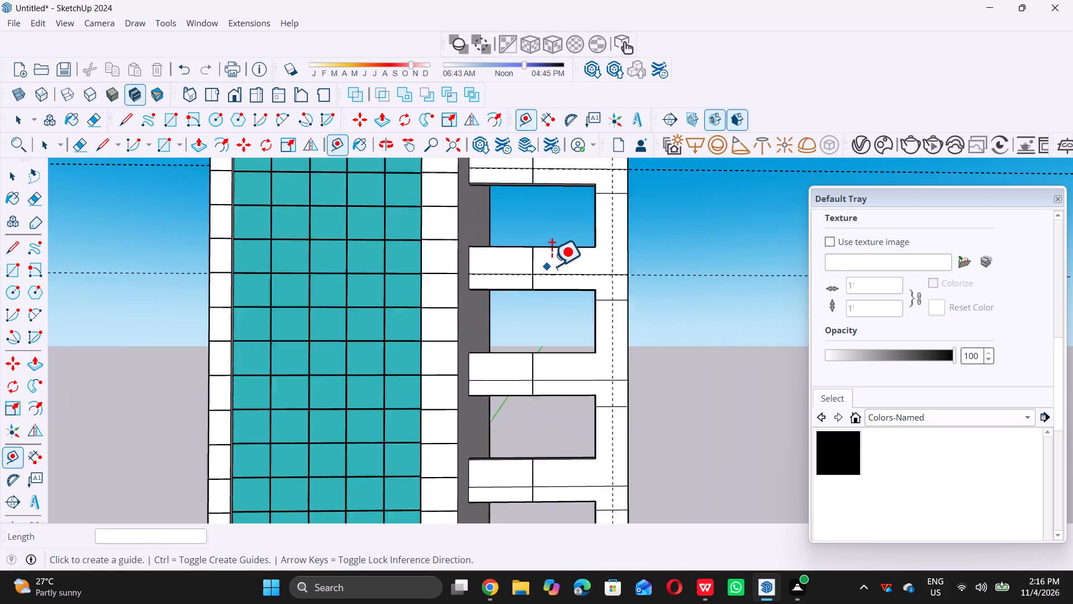
pyautogui.scroll(-9, 552, 266)
pyautogui.scroll(15, 548, 323)
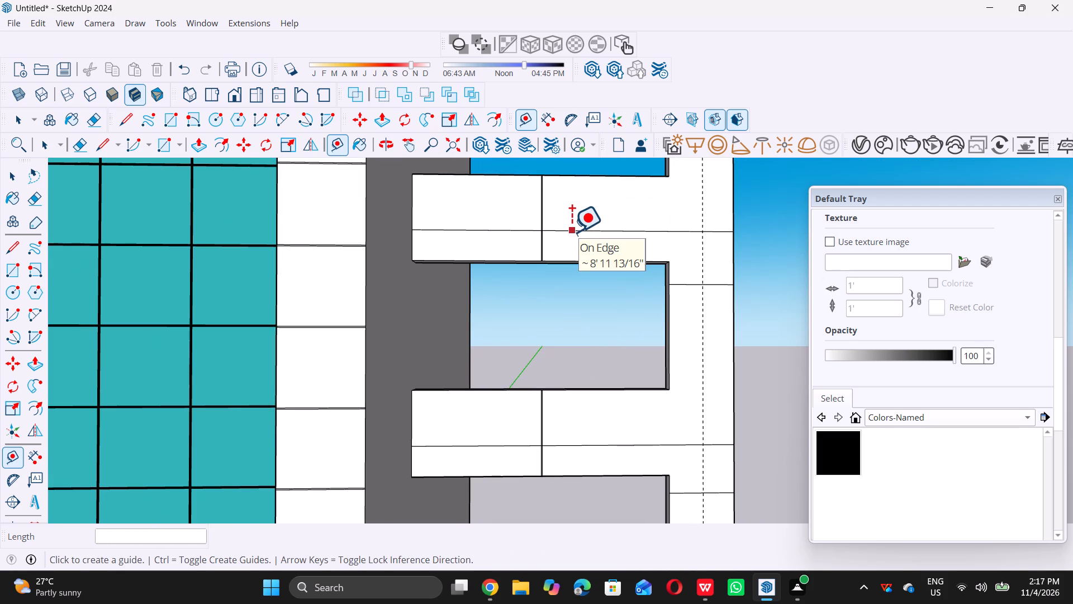
pyautogui.click(571, 230)
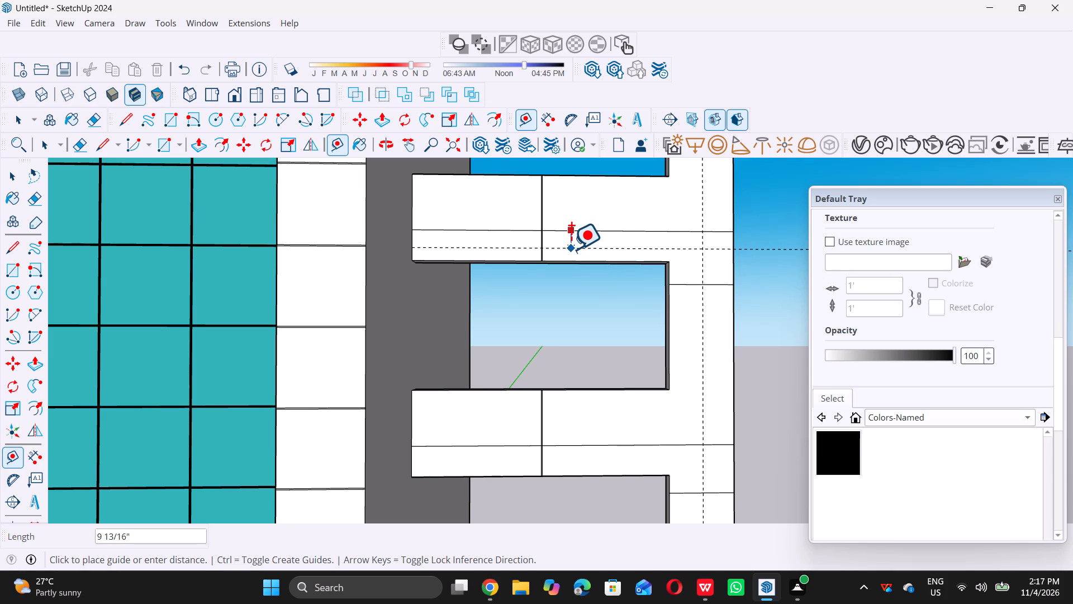
pyautogui.write('0.5')
pyautogui.hotkey('shift', '"')
pyautogui.press('Return')
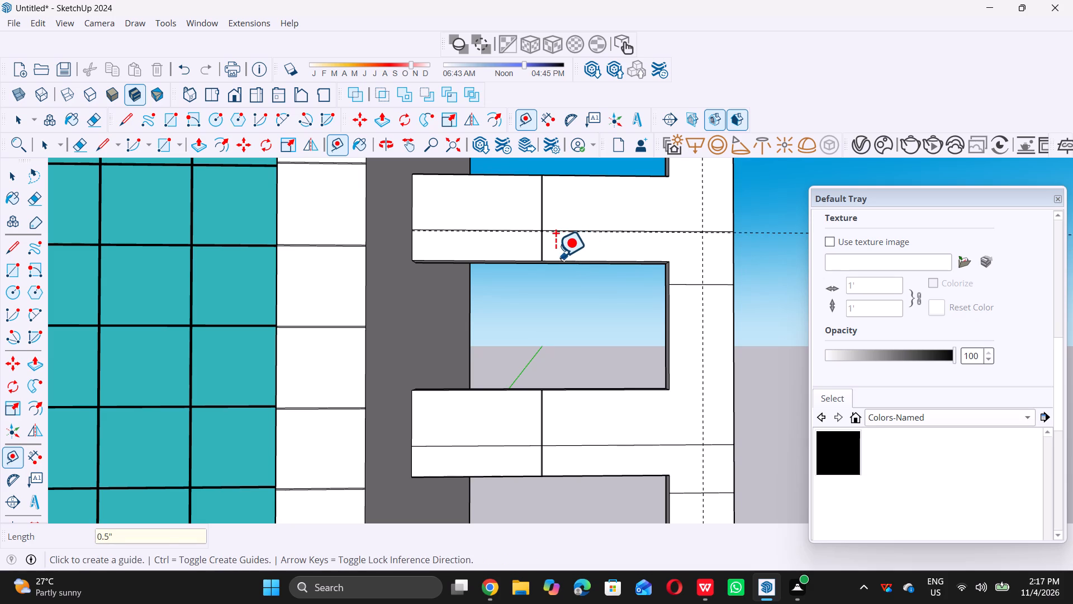
# Place a horizontal guide 0.5" below the horizontal joint line on the frame's fifth beam from the top.
pyautogui.scroll(-11, 556, 257)
pyautogui.scroll(7, 590, 326)
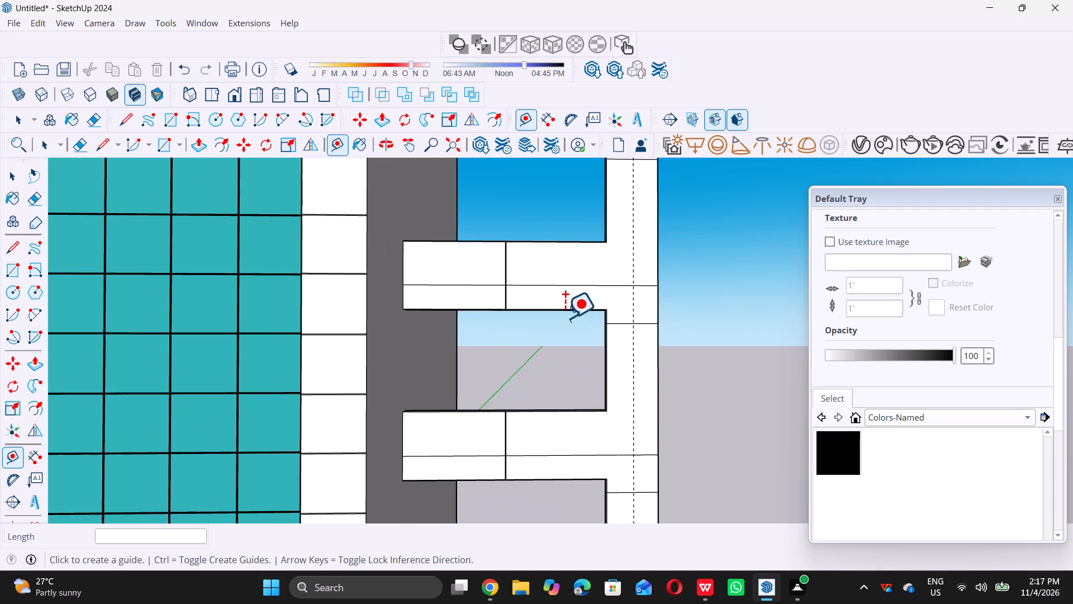
pyautogui.scroll(10, 543, 291)
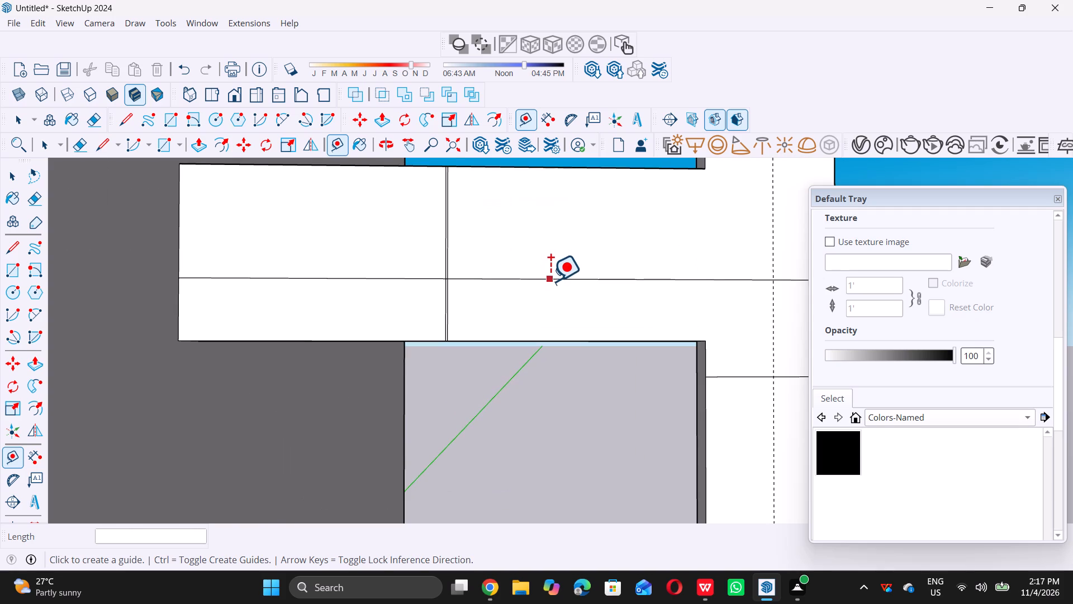
pyautogui.click(550, 281)
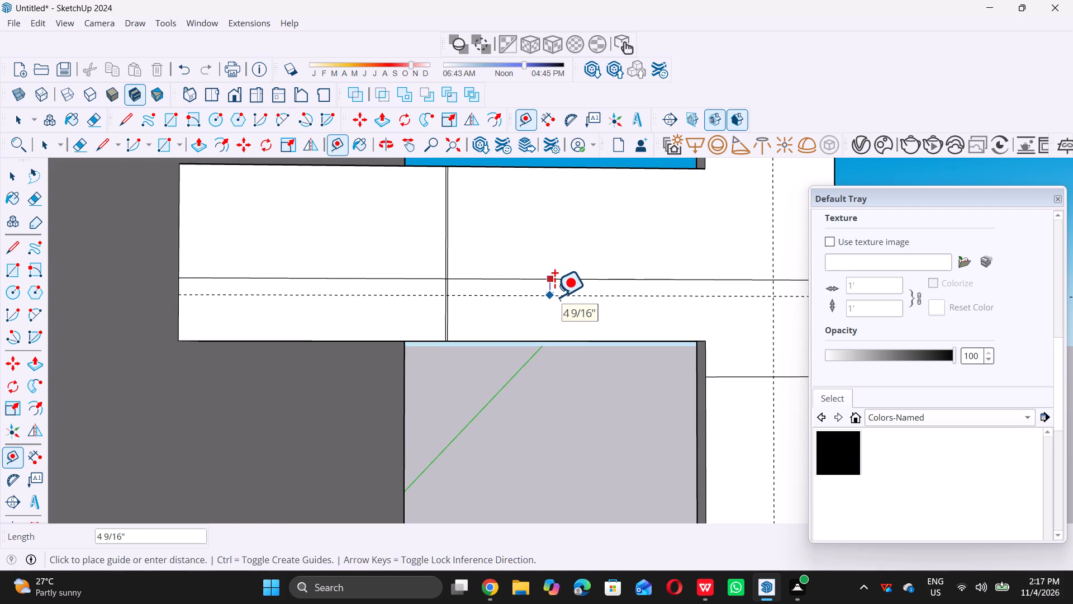
pyautogui.write('0.')
pyautogui.press('5')
pyautogui.hotkey('shift', '"')
pyautogui.press('Return')
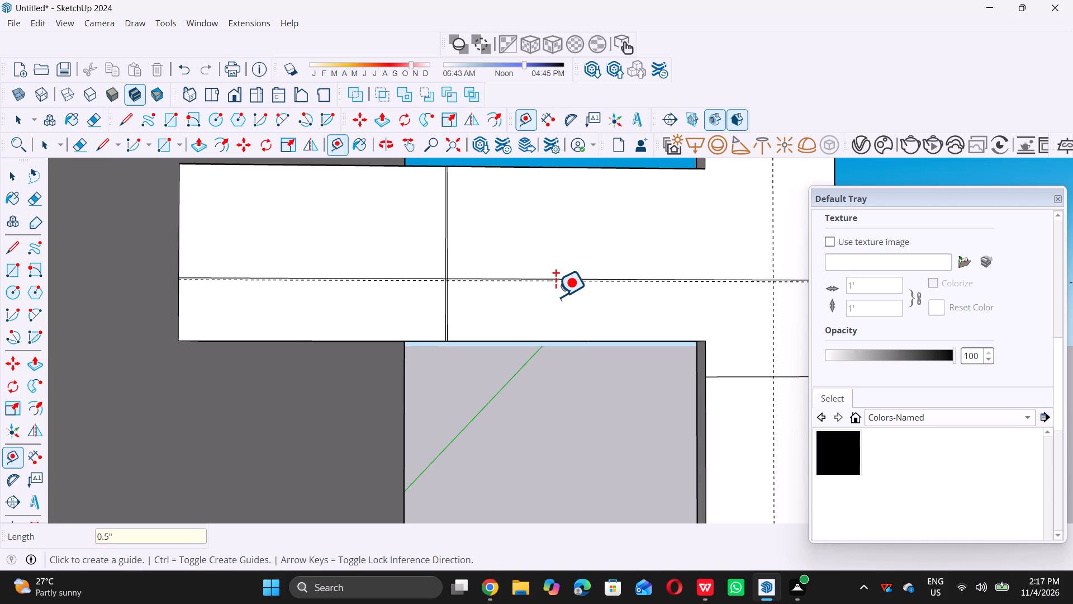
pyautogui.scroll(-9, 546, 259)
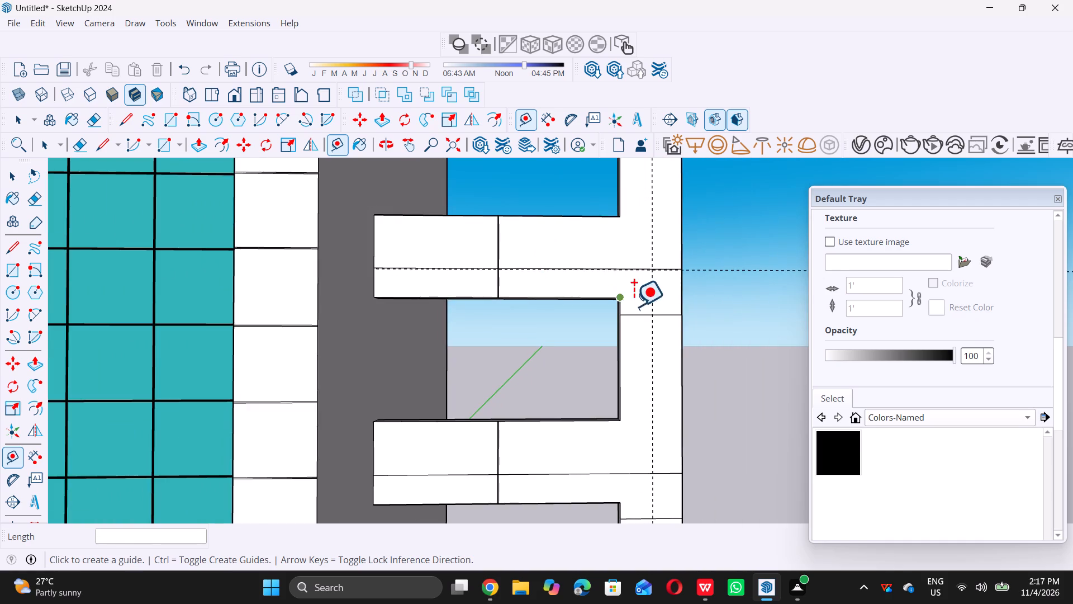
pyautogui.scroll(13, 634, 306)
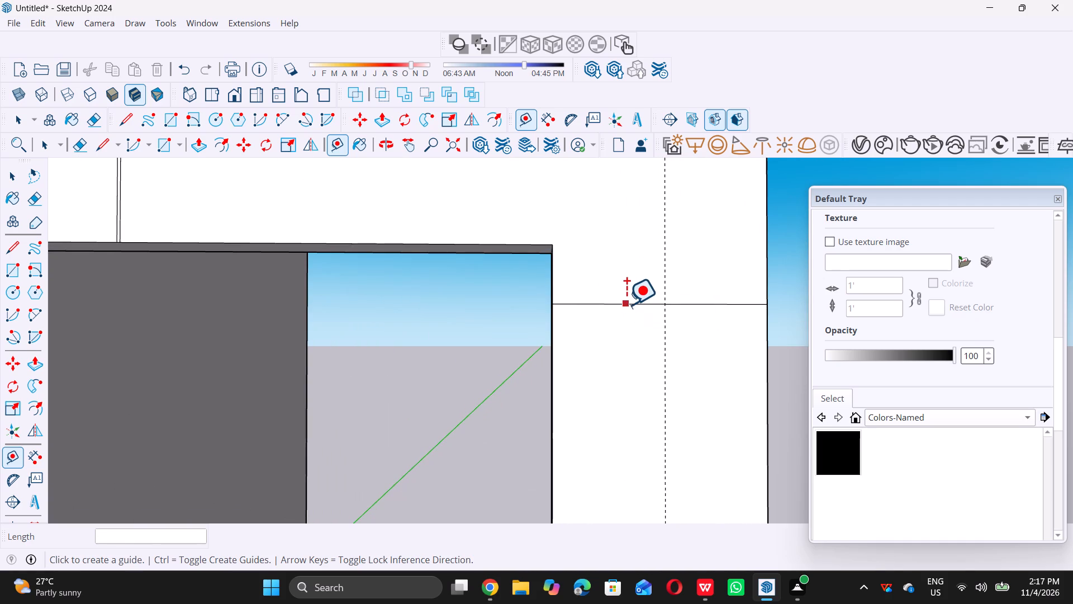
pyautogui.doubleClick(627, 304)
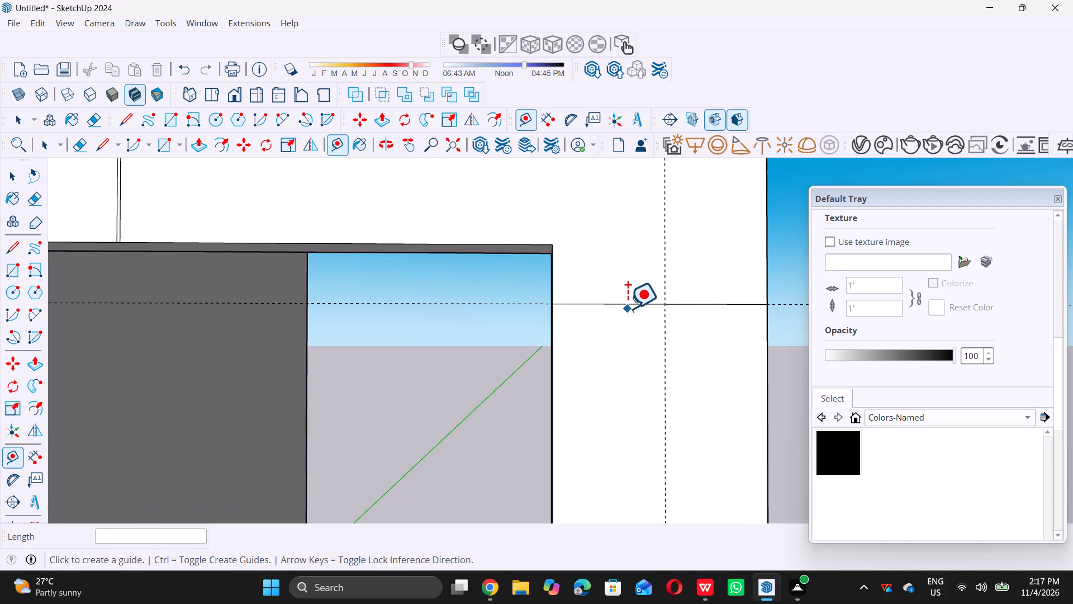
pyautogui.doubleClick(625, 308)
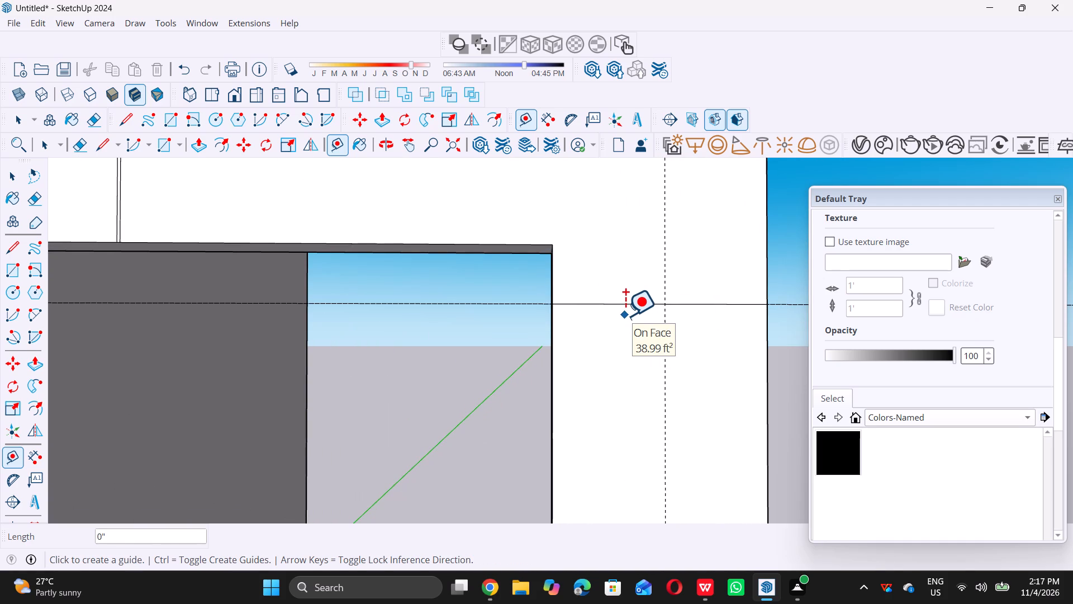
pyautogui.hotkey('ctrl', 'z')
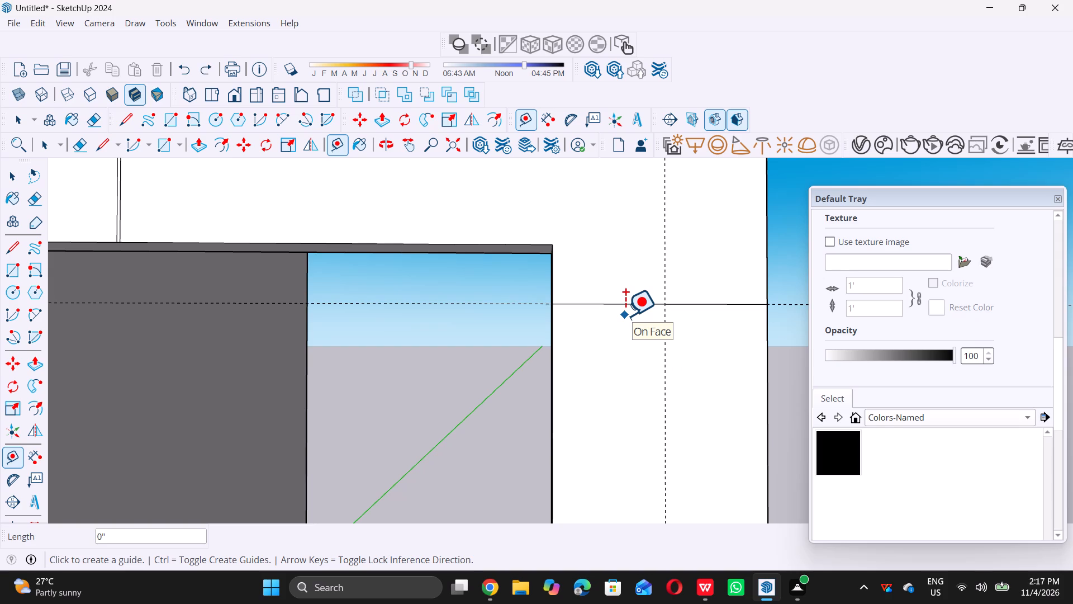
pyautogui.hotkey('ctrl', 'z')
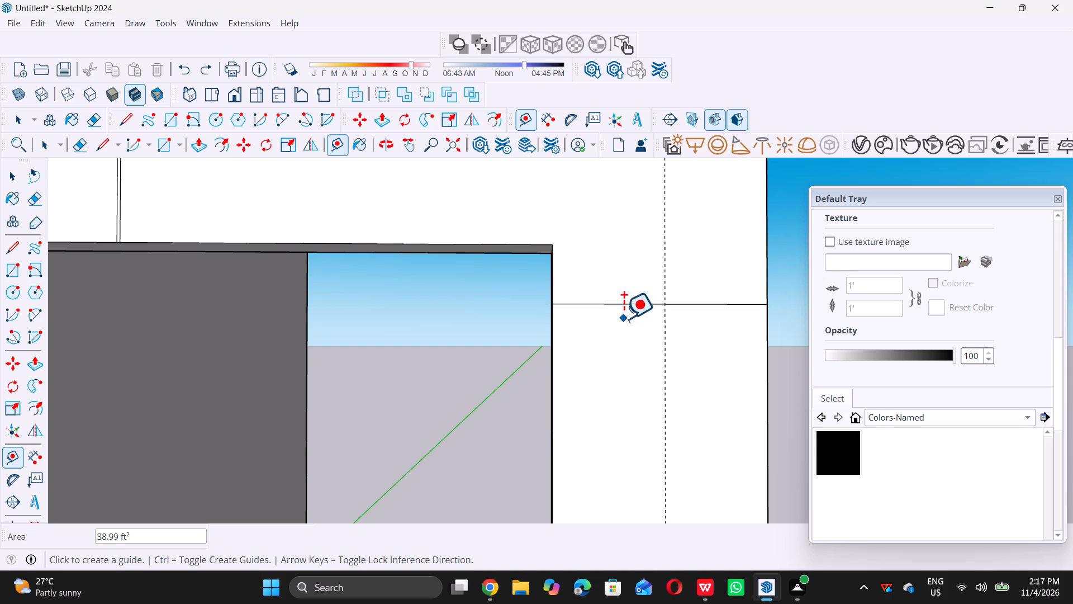
# Place a horizontal guide 0.5" below the post's horizontal joint line just beneath the frame's fifth beam from the top.
pyautogui.click(628, 304)
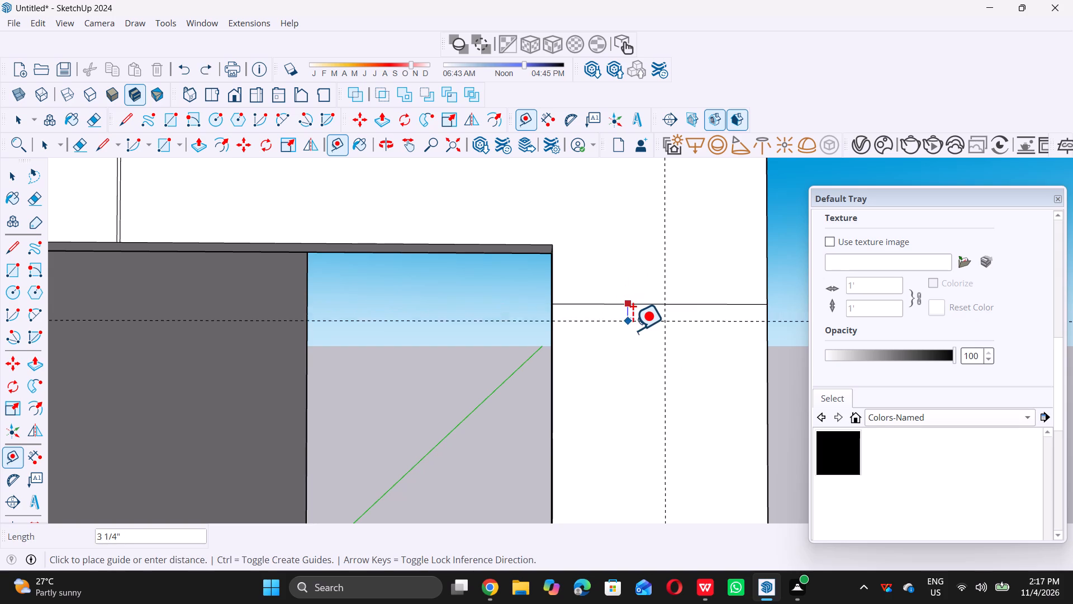
pyautogui.write('0.5')
pyautogui.hotkey('shift', '"')
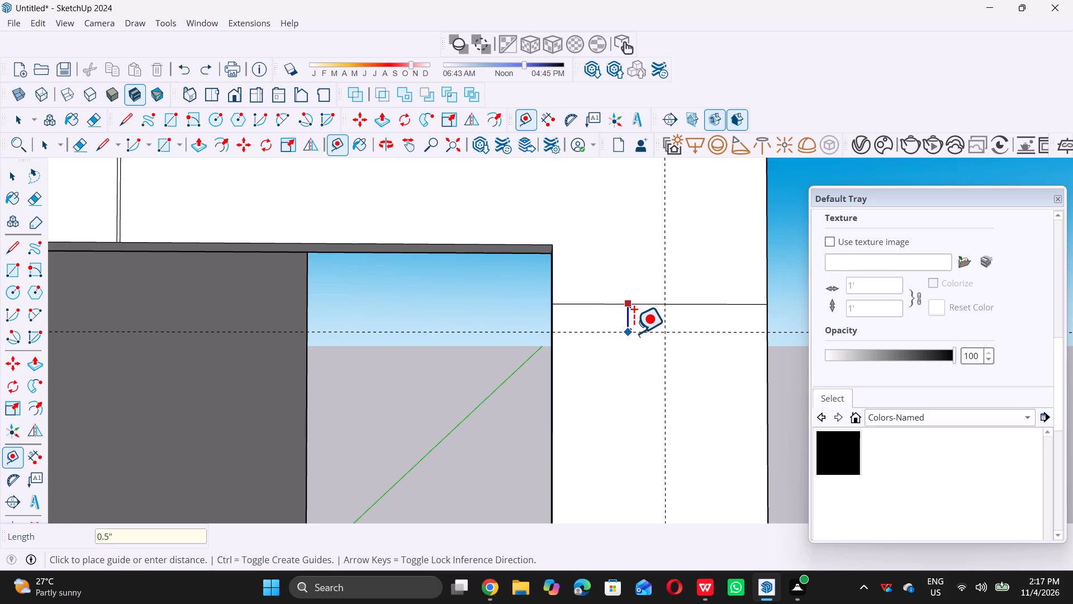
pyautogui.press('Return')
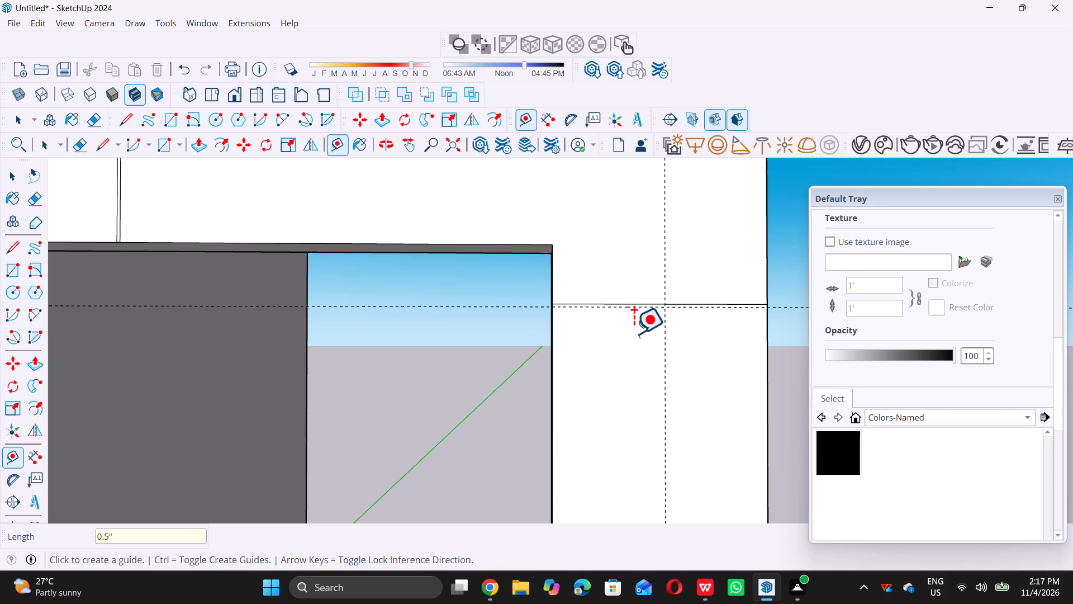
# Place a horizontal guide 0.5" below the horizontal joint line on the frame's sixth beam from the top.
pyautogui.scroll(-11, 615, 381)
pyautogui.scroll(1, 613, 280)
pyautogui.scroll(-12, 619, 277)
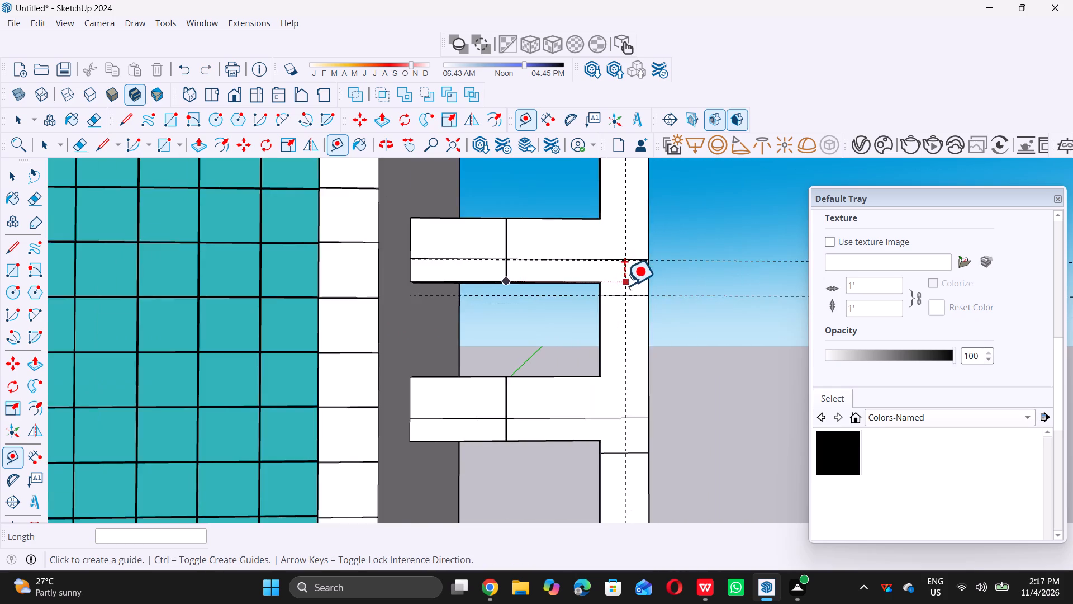
pyautogui.scroll(-6, 624, 285)
pyautogui.scroll(16, 583, 381)
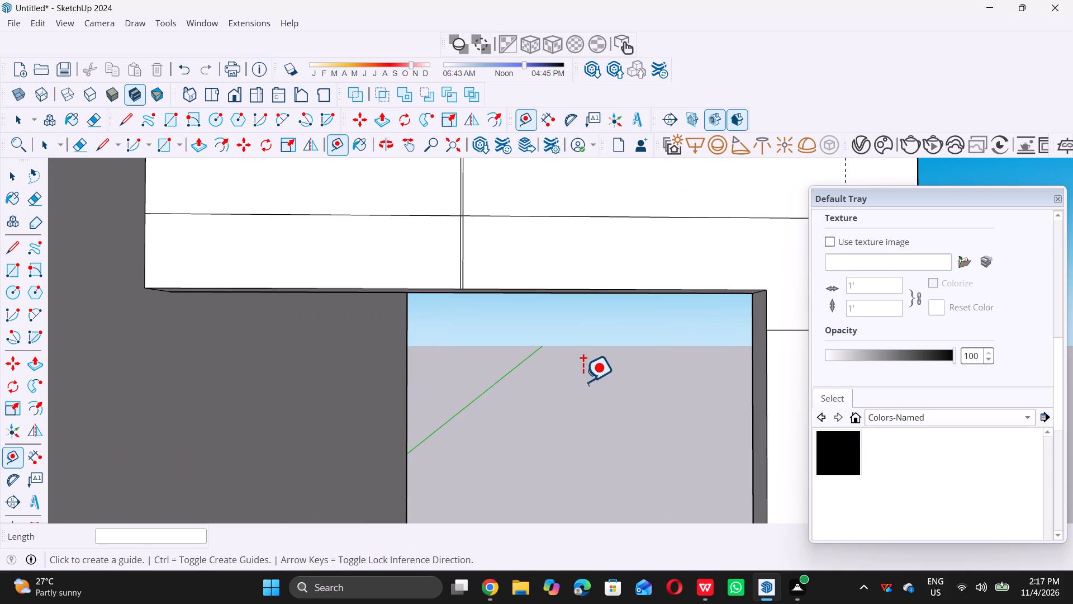
pyautogui.tripleClick(632, 219)
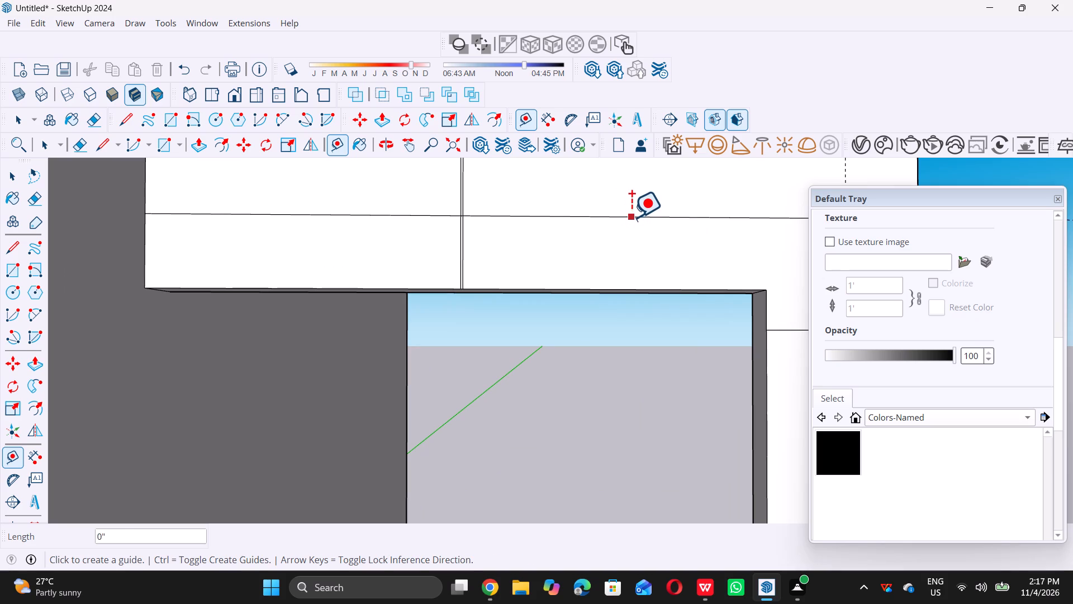
pyautogui.write('0.')
pyautogui.press('5')
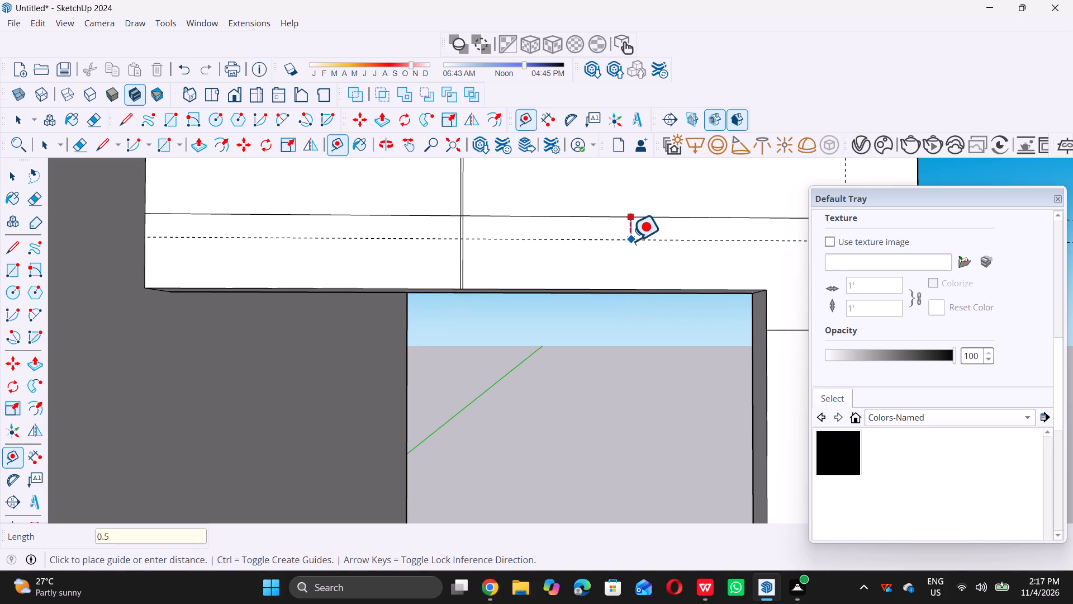
pyautogui.hotkey('shift', '"')
pyautogui.press('Return')
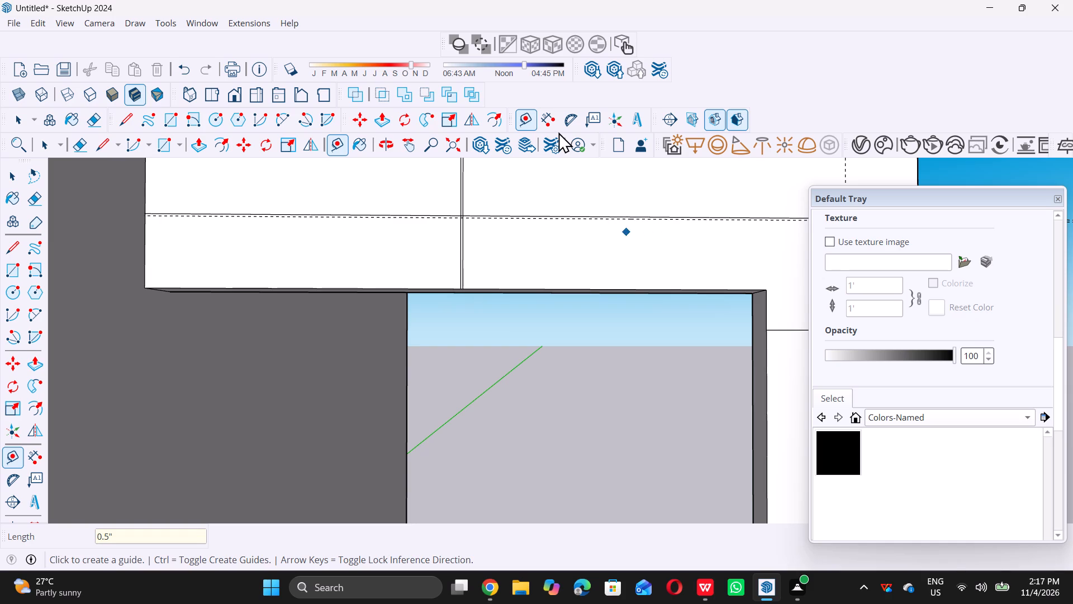
# Place a horizontal guide 0.5" below the post's horizontal joint line just beneath the frame's sixth beam from the top.
pyautogui.scroll(-11, 564, 246)
pyautogui.scroll(6, 634, 281)
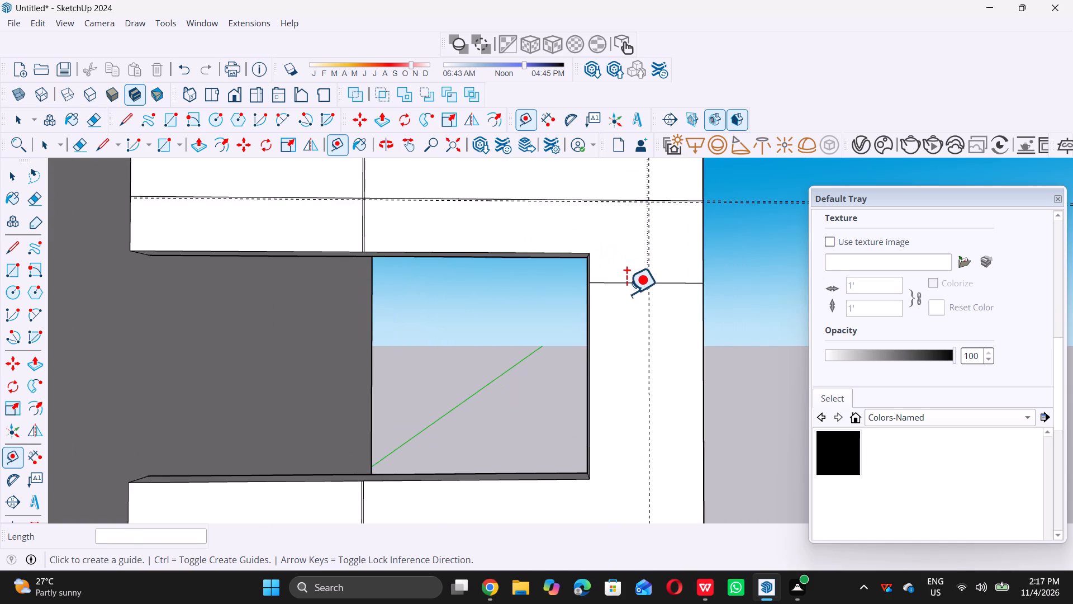
pyautogui.scroll(5, 626, 294)
pyautogui.click(633, 276)
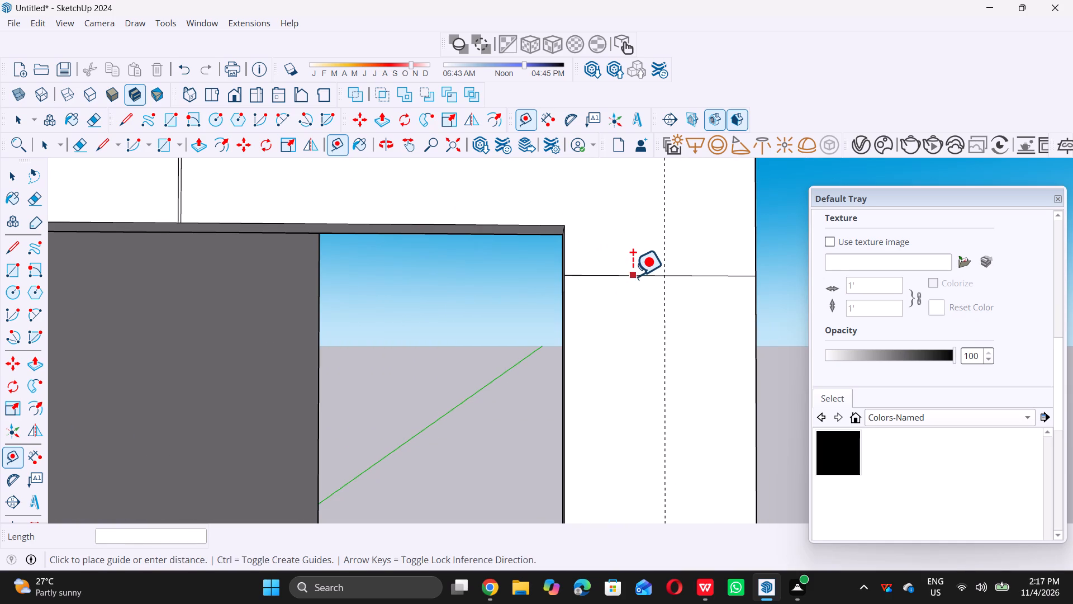
pyautogui.write('0.')
pyautogui.press('5')
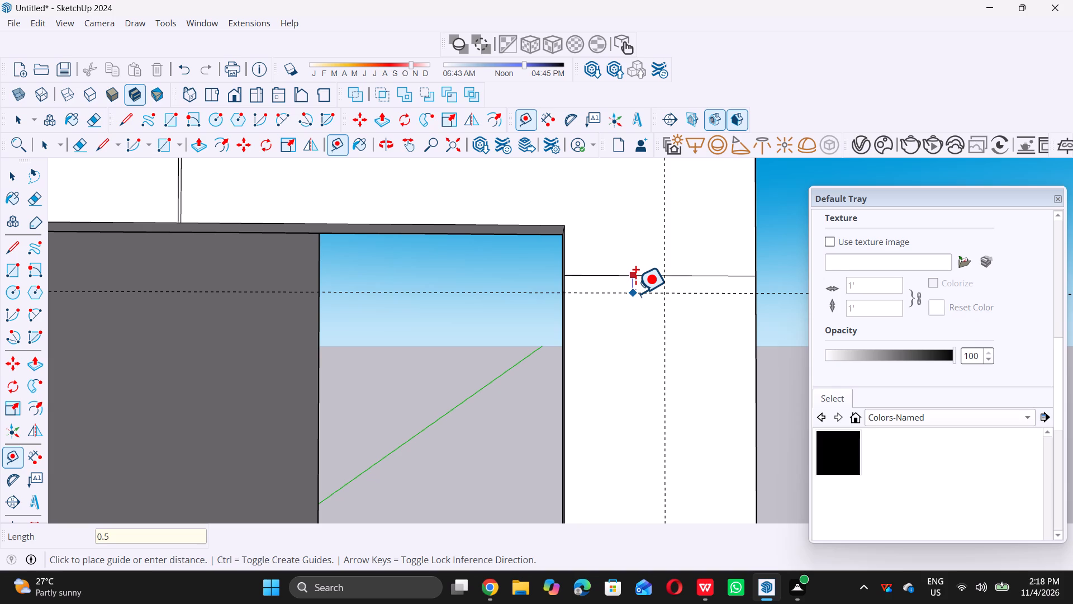
pyautogui.hotkey('shift', '"')
pyautogui.press('Return')
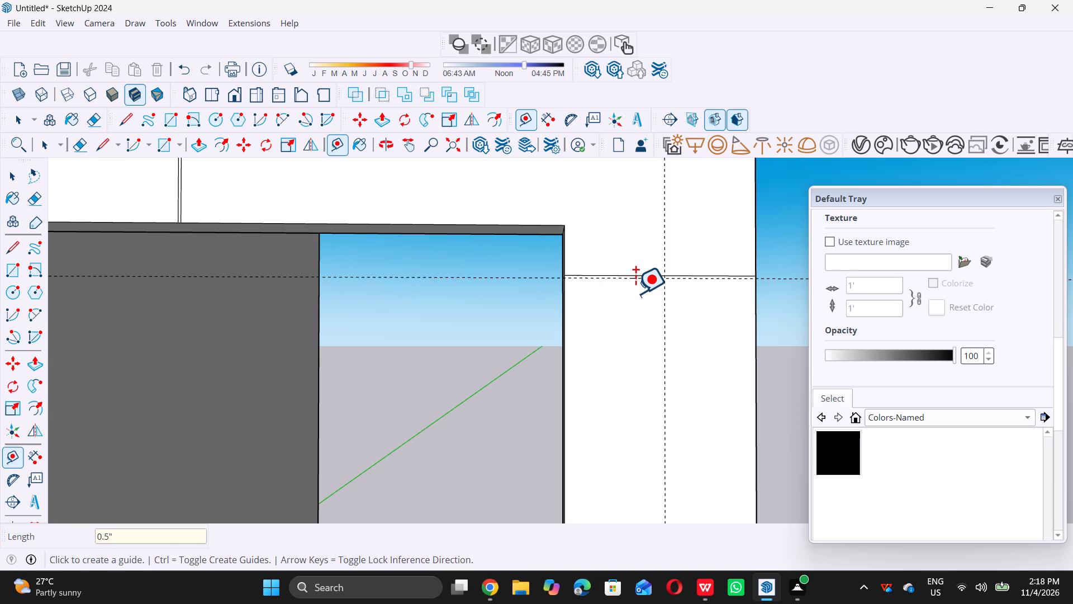
# Place a horizontal guide 0.5" below the horizontal joint line on the frame's seventh beam from the top.
pyautogui.scroll(-8, 629, 295)
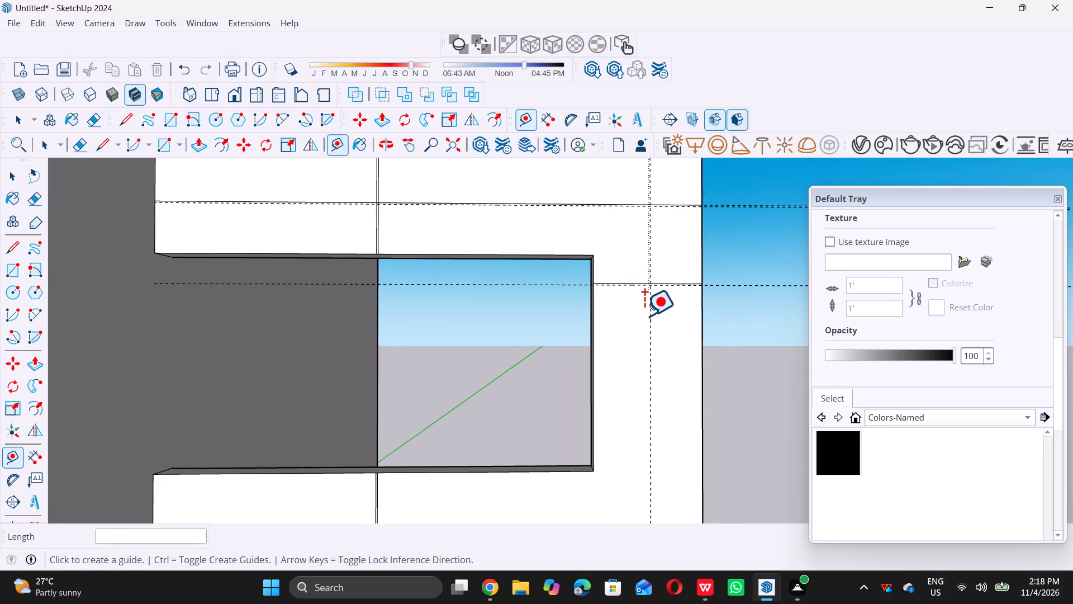
pyautogui.scroll(-18, 644, 315)
pyautogui.scroll(6, 645, 355)
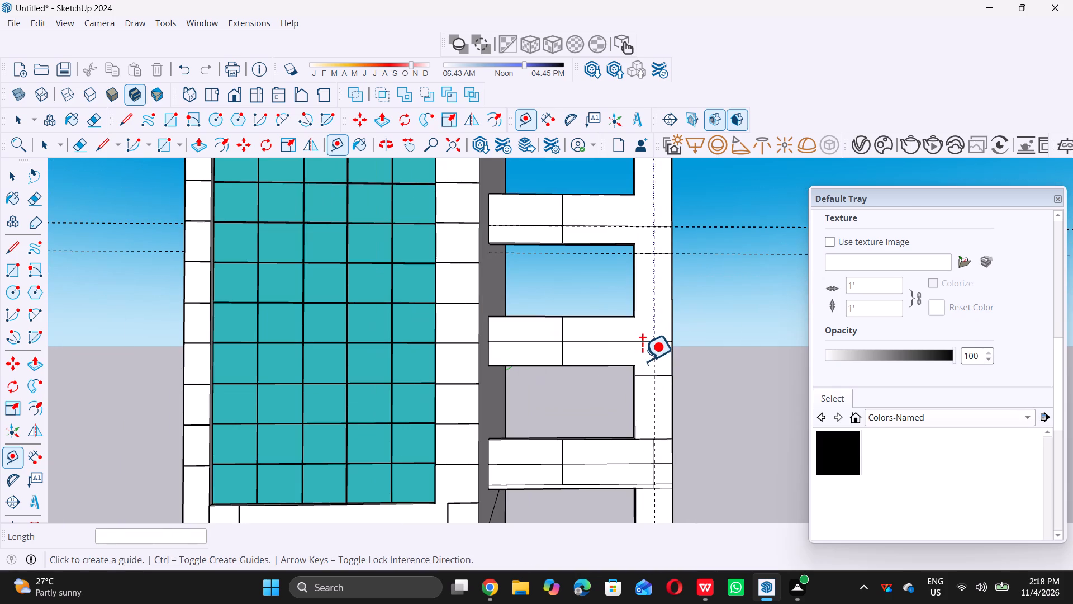
pyautogui.scroll(14, 621, 372)
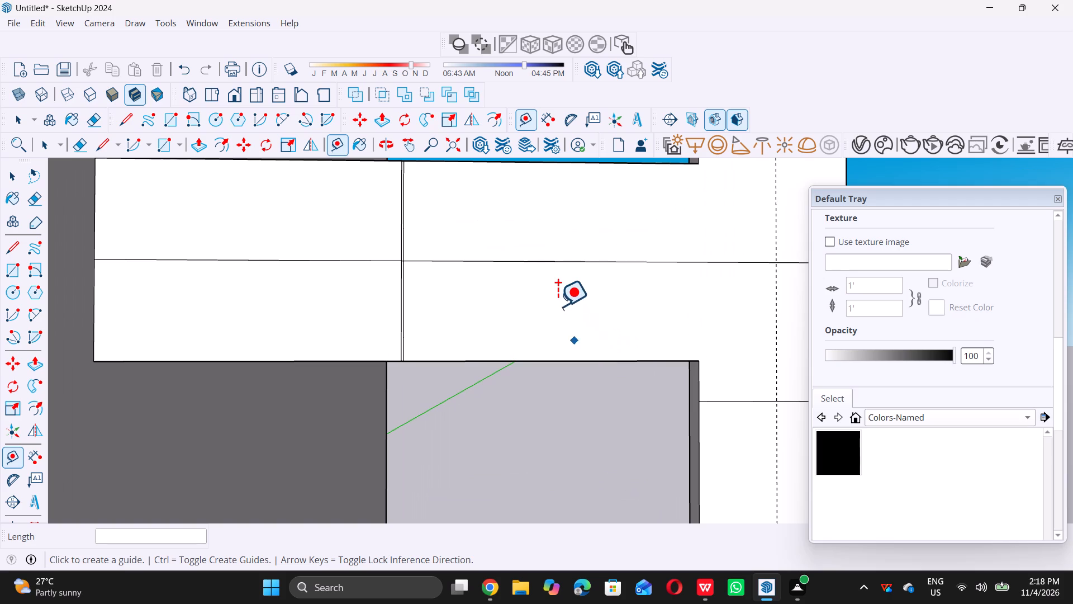
pyautogui.doubleClick(553, 265)
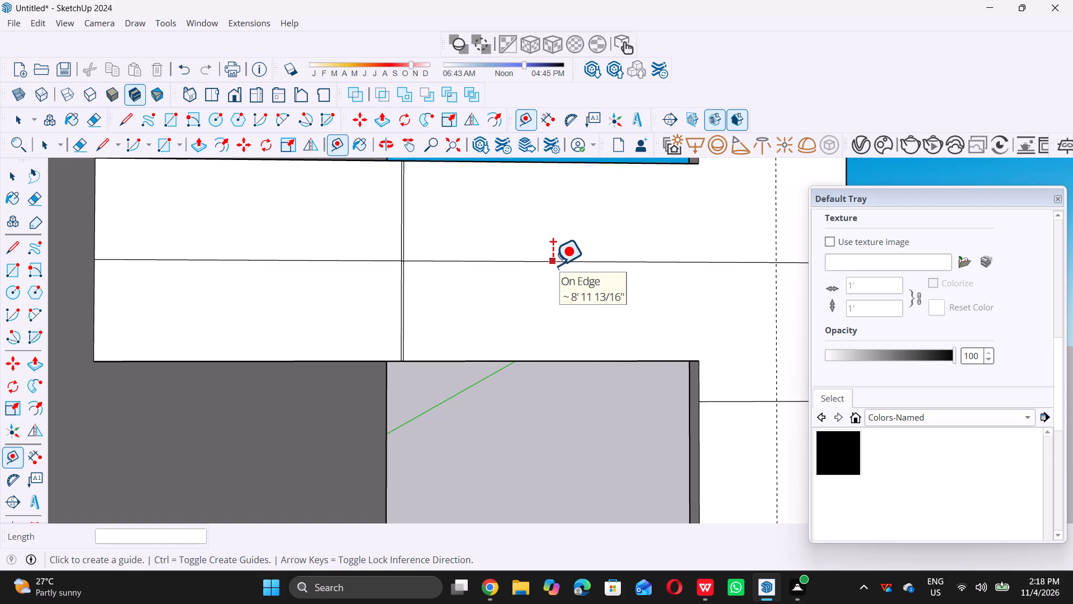
pyautogui.click(554, 263)
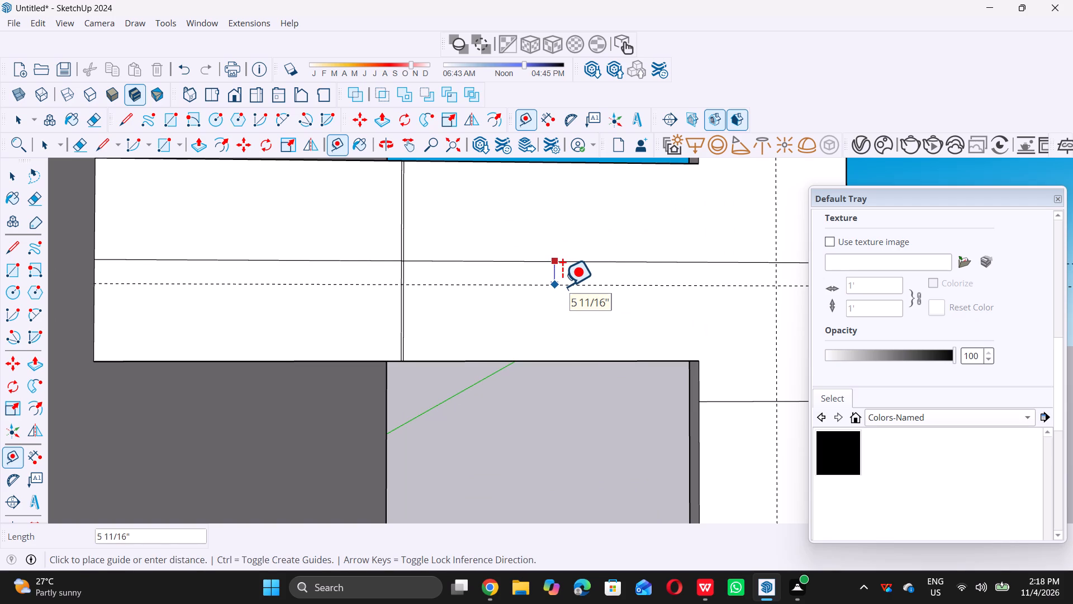
pyautogui.write('0.5')
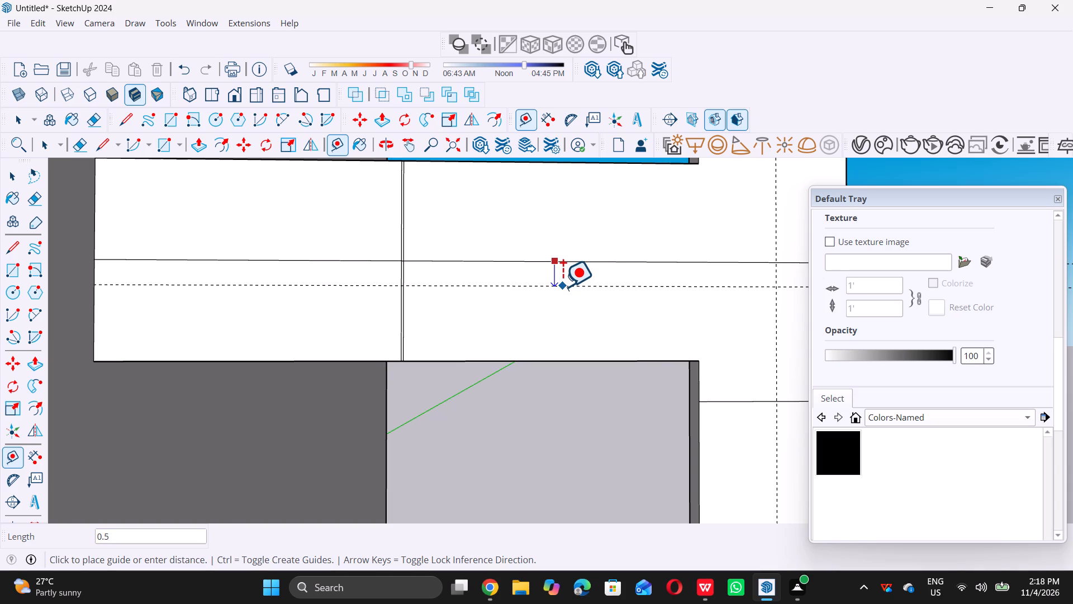
pyautogui.hotkey('shift', '"')
pyautogui.press('Return')
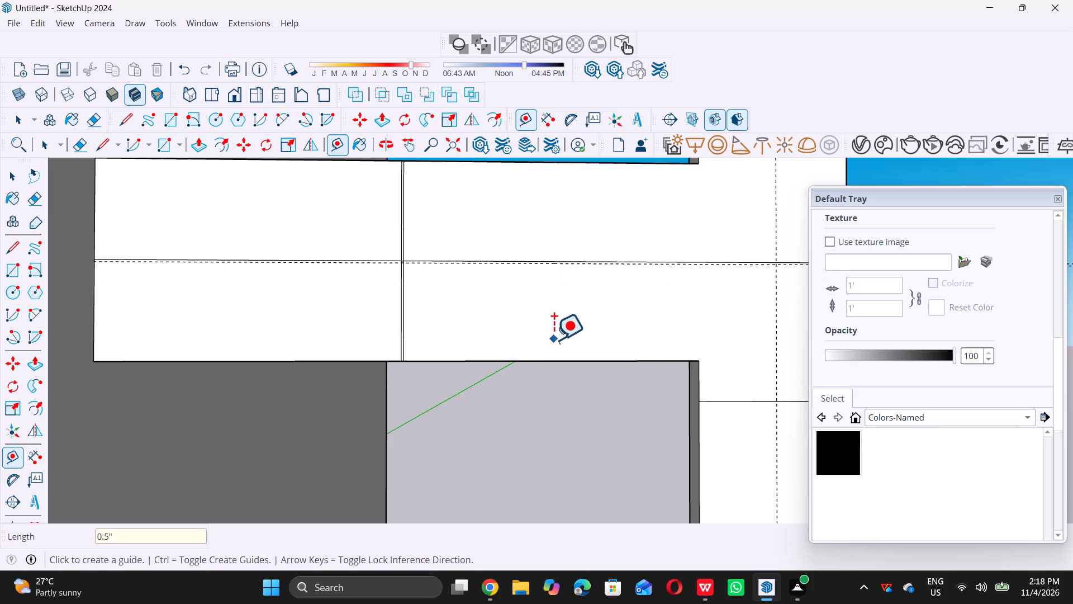
# Place a horizontal guide 0.5" below the post's horizontal joint line just beneath the frame's seventh beam from the top.
pyautogui.scroll(-12, 445, 294)
pyautogui.scroll(6, 558, 307)
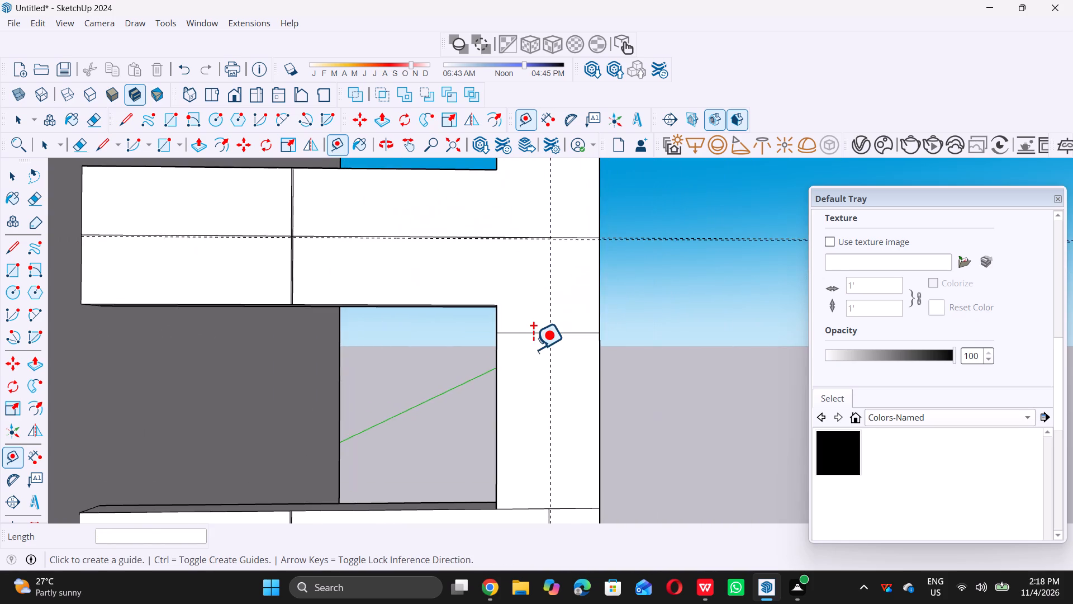
pyautogui.scroll(11, 520, 346)
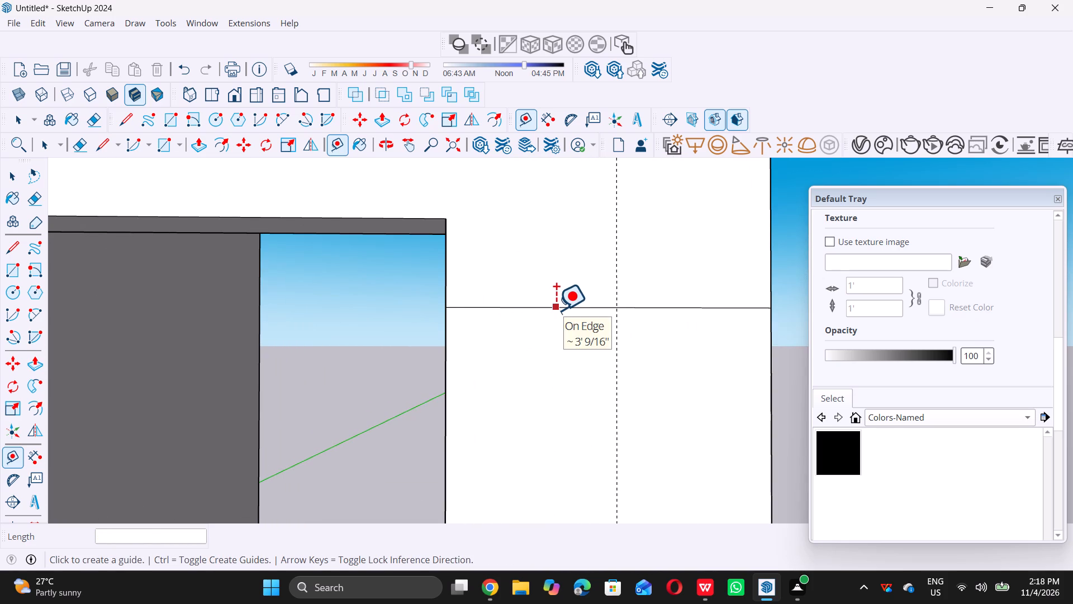
pyautogui.click(556, 310)
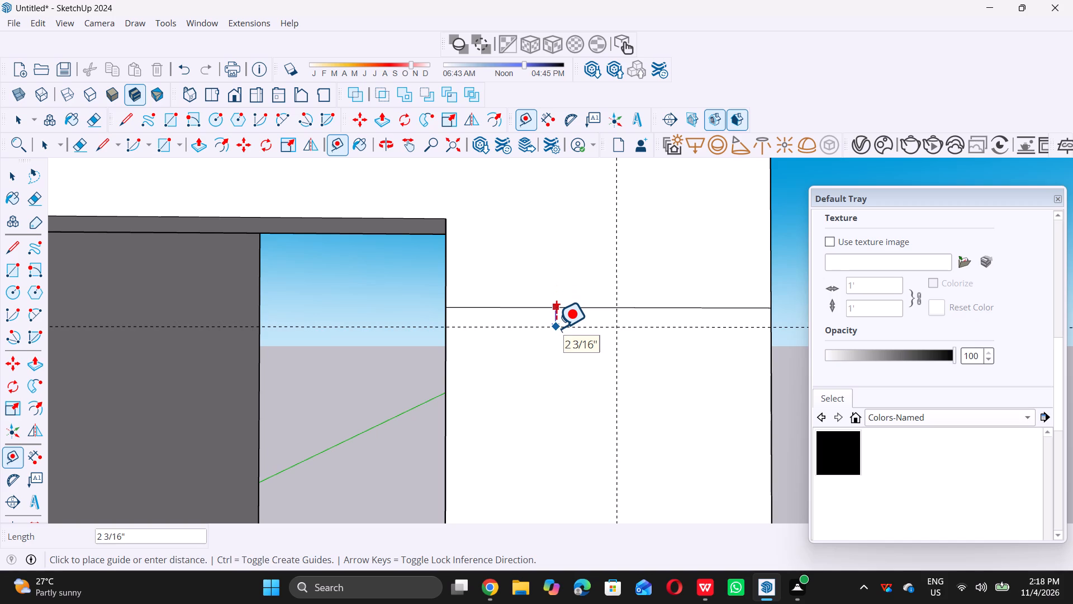
pyautogui.press('0')
pyautogui.write('.5')
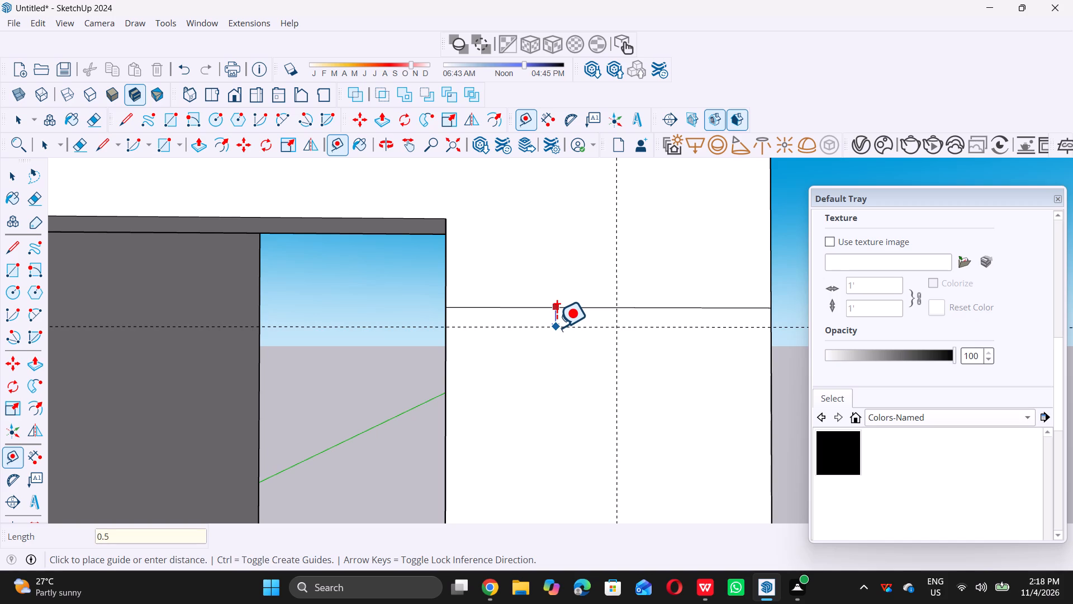
pyautogui.hotkey('shift', '"')
pyautogui.press('Return')
# Place a horizontal guide 0.5" below the post's joint line level with the top edge of the frame's eighth beam from the top.
pyautogui.scroll(-5, 545, 352)
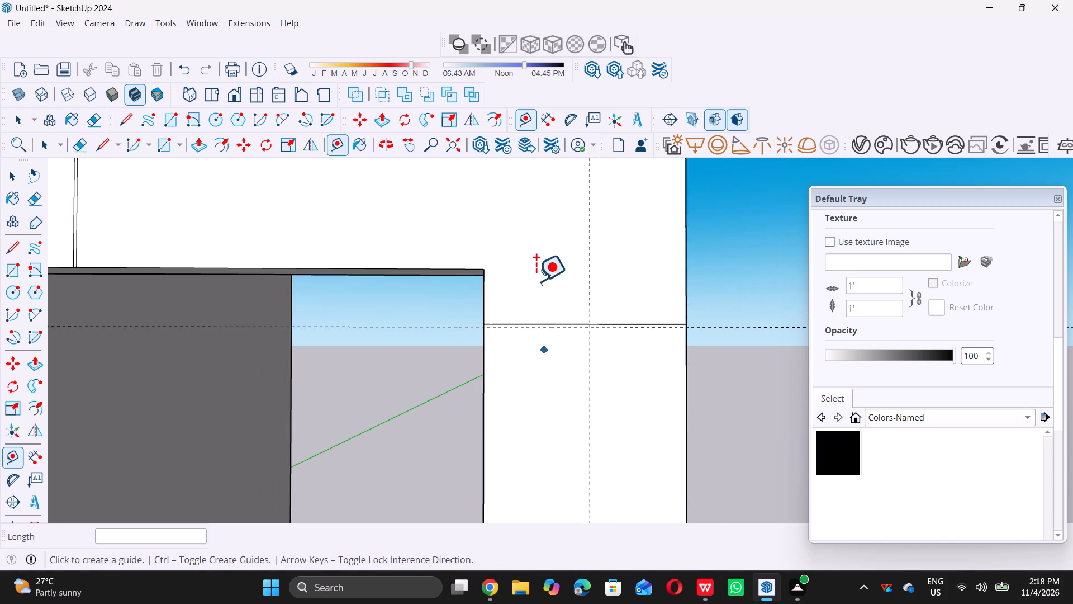
pyautogui.scroll(-20, 536, 281)
pyautogui.scroll(-1, 536, 281)
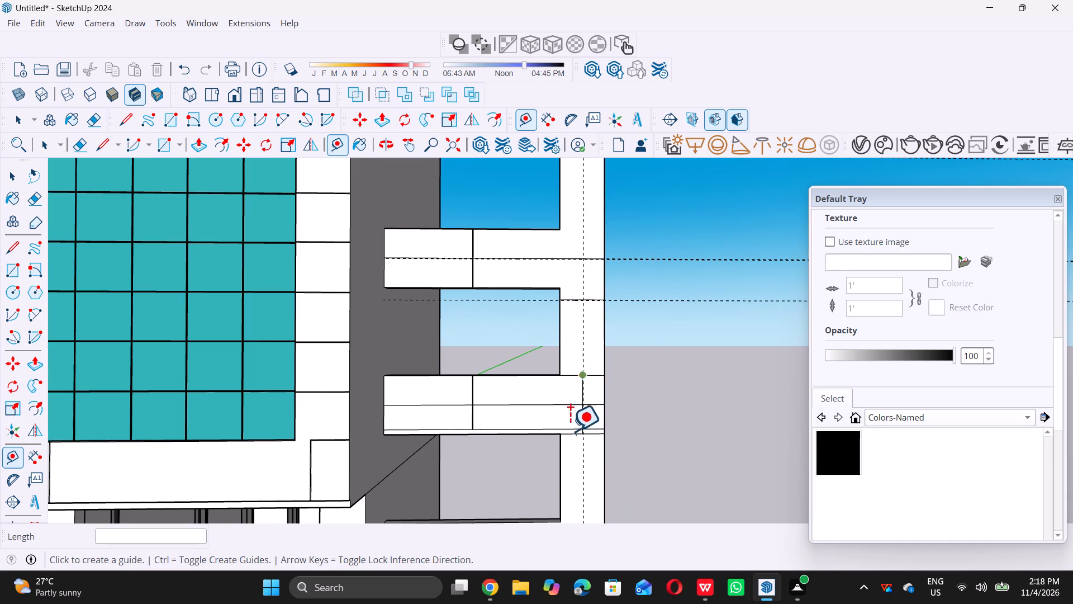
pyautogui.scroll(6, 555, 446)
pyautogui.scroll(4, 570, 365)
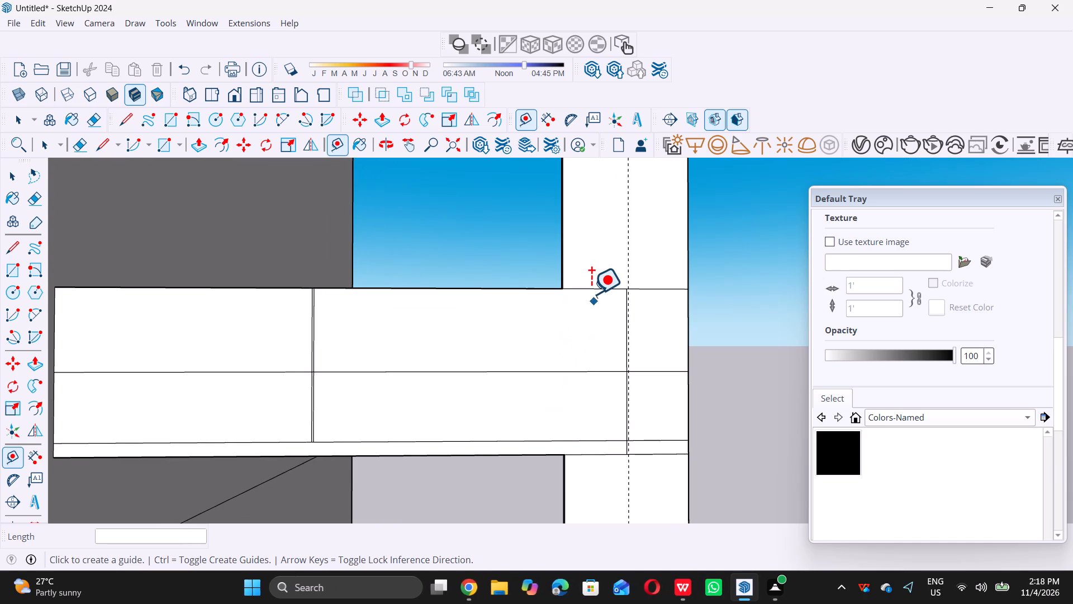
pyautogui.click(596, 290)
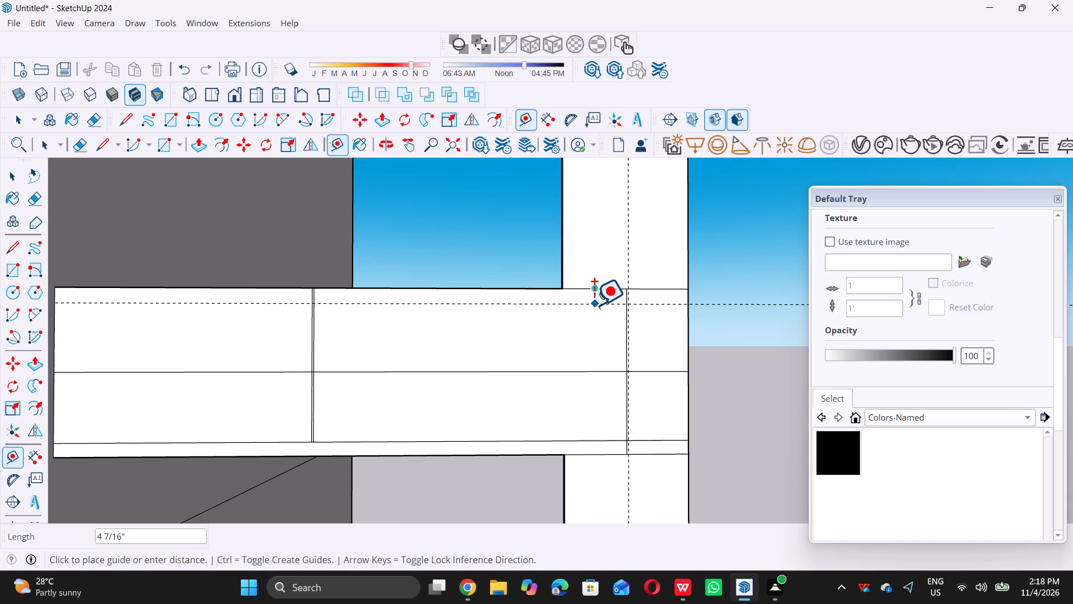
pyautogui.write('0.5')
pyautogui.hotkey('shift', '"')
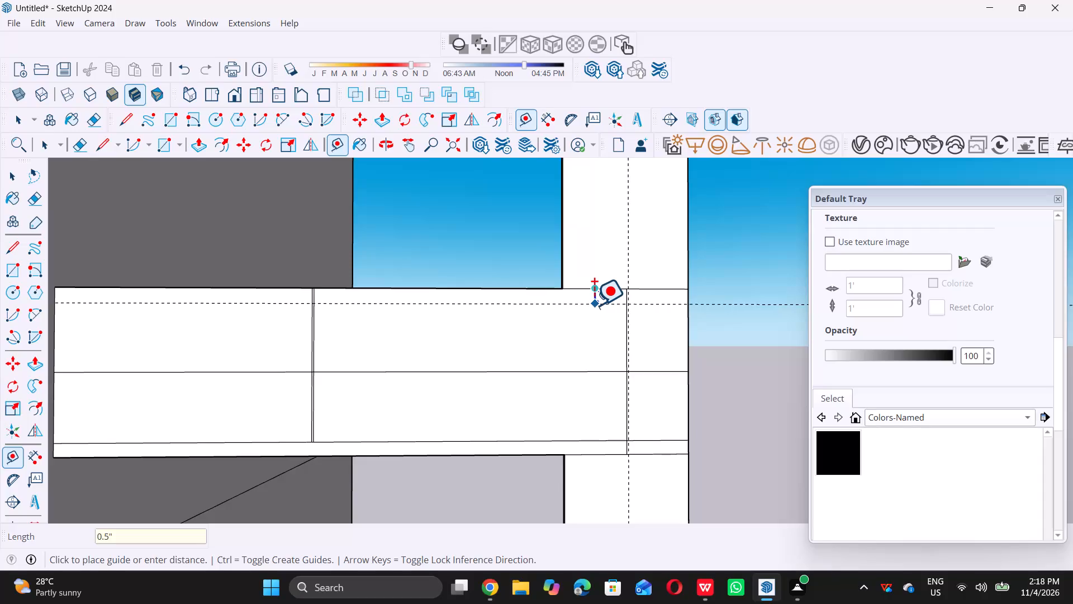
pyautogui.press('Return')
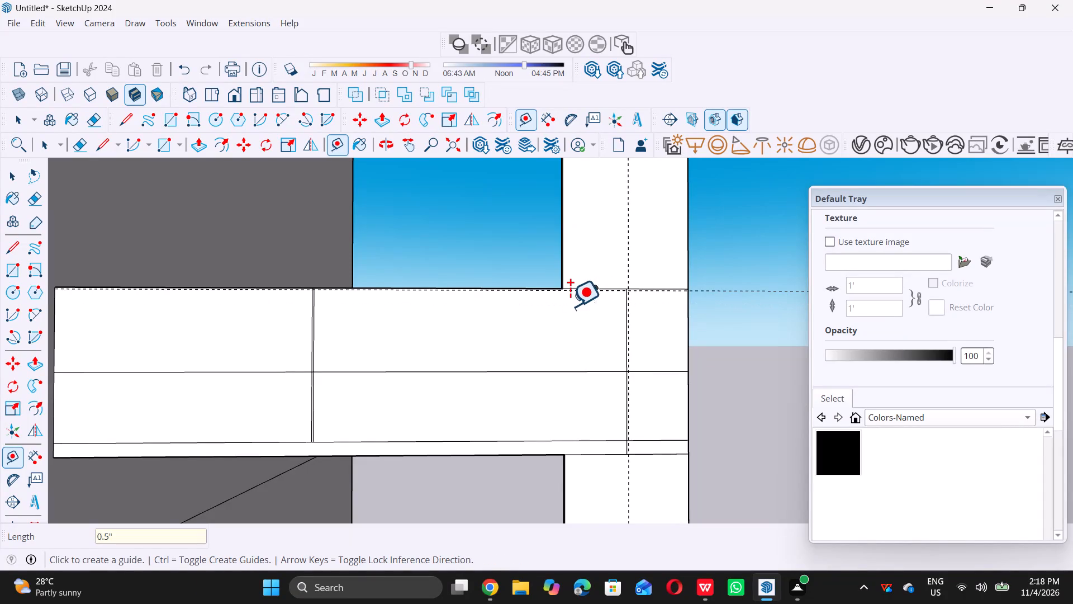
# Place a horizontal guide 0.5" below the horizontal joint line on the frame's eighth beam from the top.
pyautogui.scroll(-6, 584, 365)
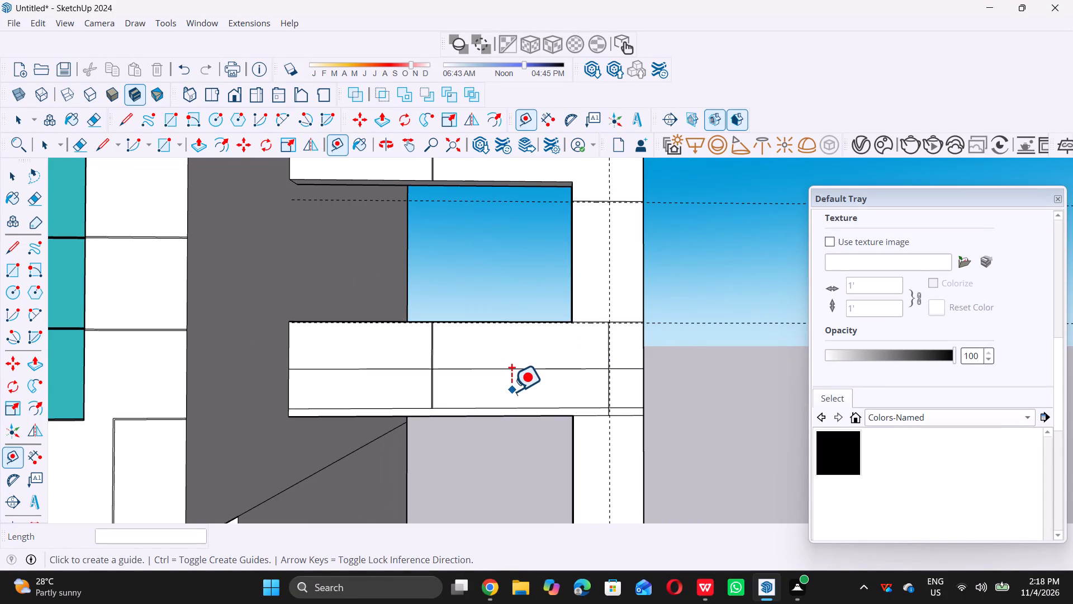
pyautogui.scroll(6, 511, 391)
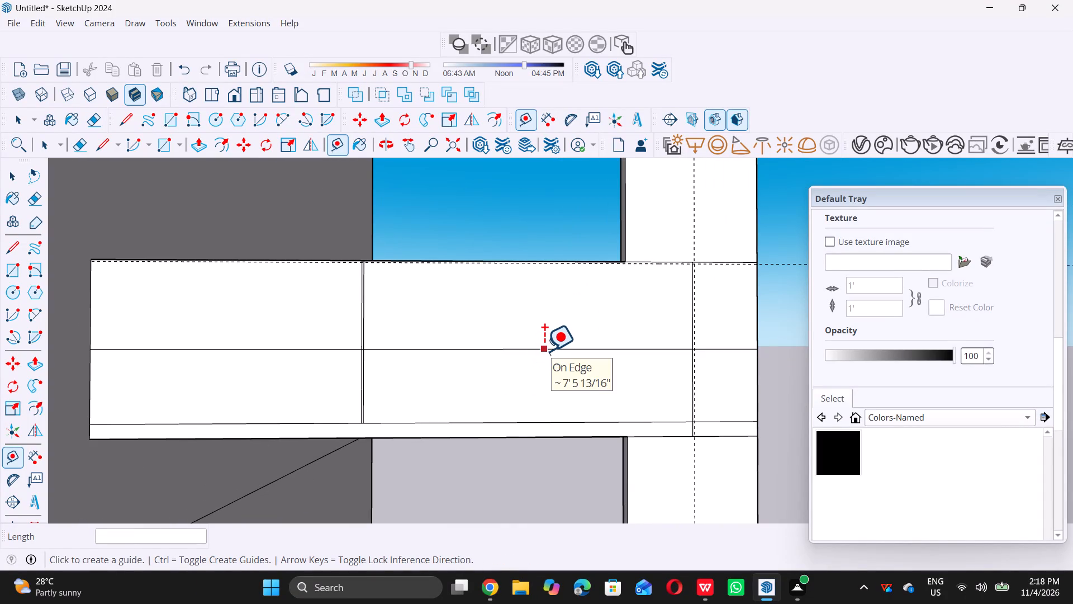
pyautogui.click(544, 351)
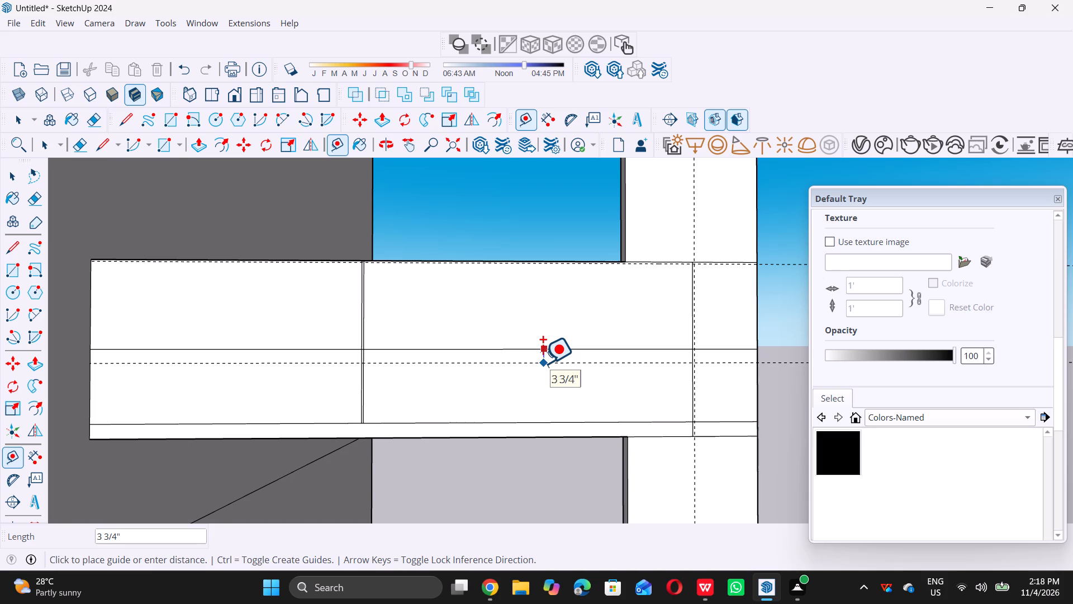
pyautogui.write('0.')
pyautogui.press('5')
pyautogui.hotkey('shift', '"')
pyautogui.press('Return')
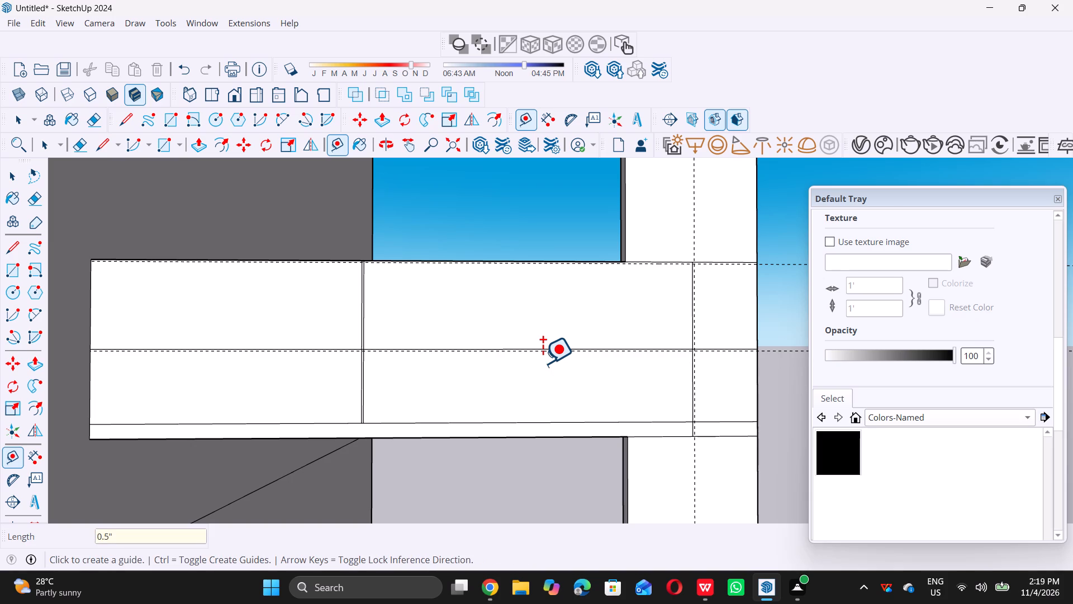
pyautogui.scroll(-5, 509, 309)
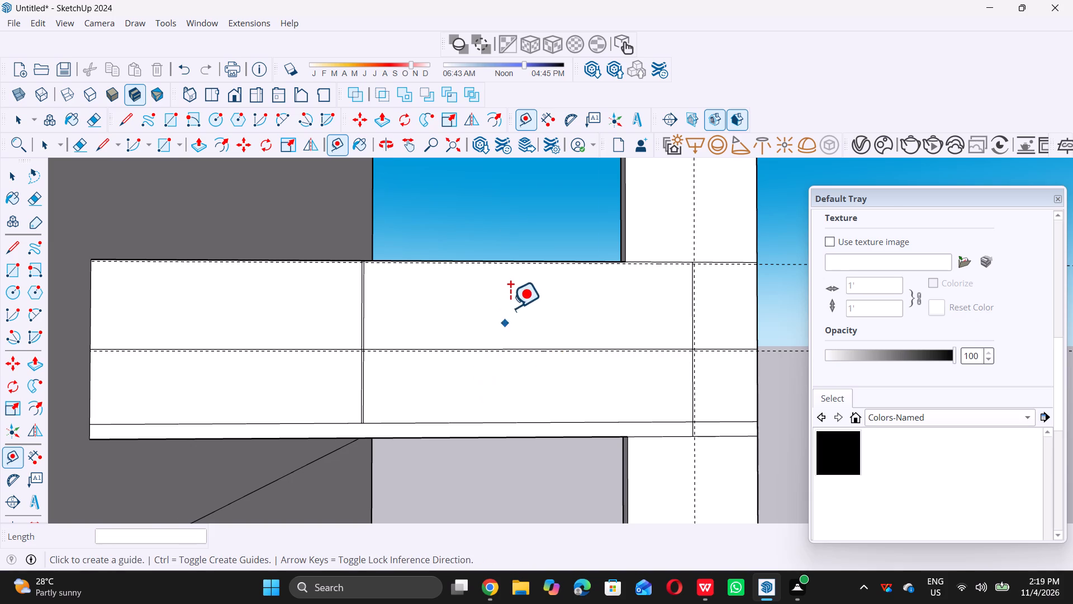
pyautogui.scroll(-13, 510, 308)
pyautogui.scroll(-5, 553, 286)
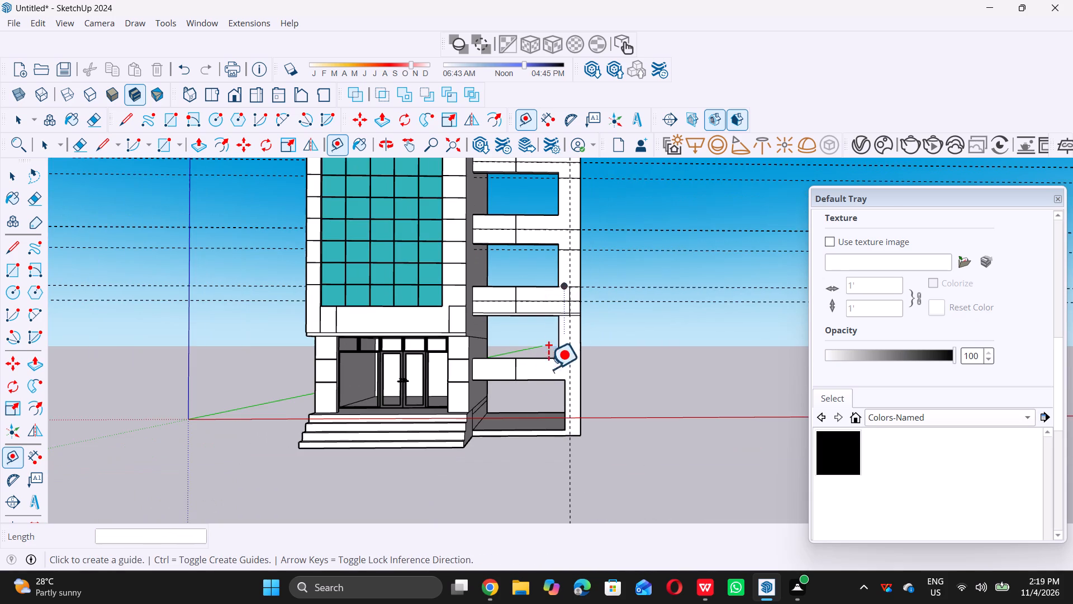
pyautogui.scroll(7, 540, 388)
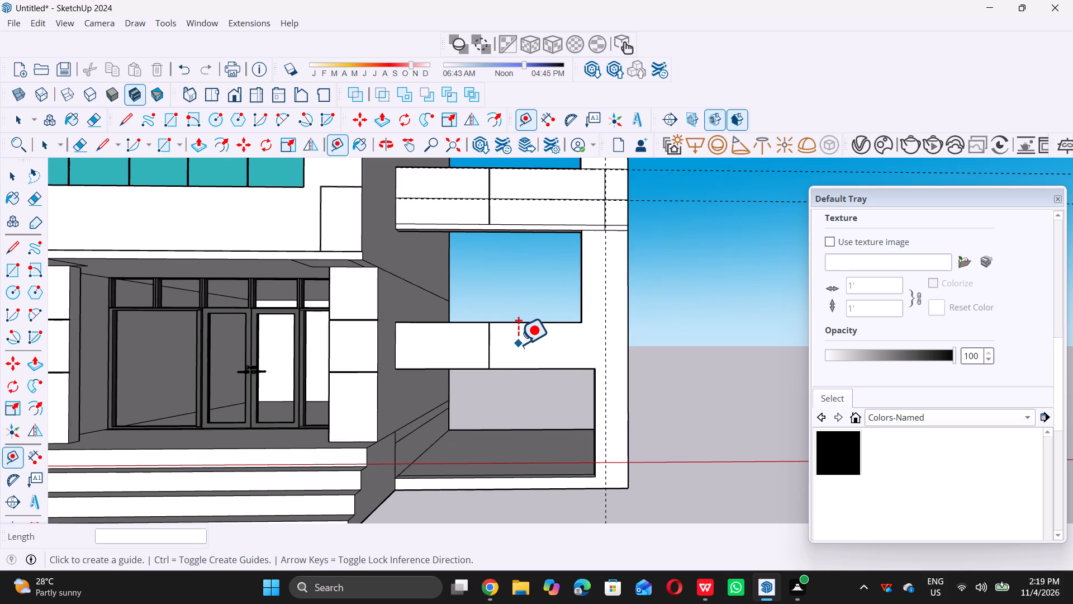
pyautogui.press('space')
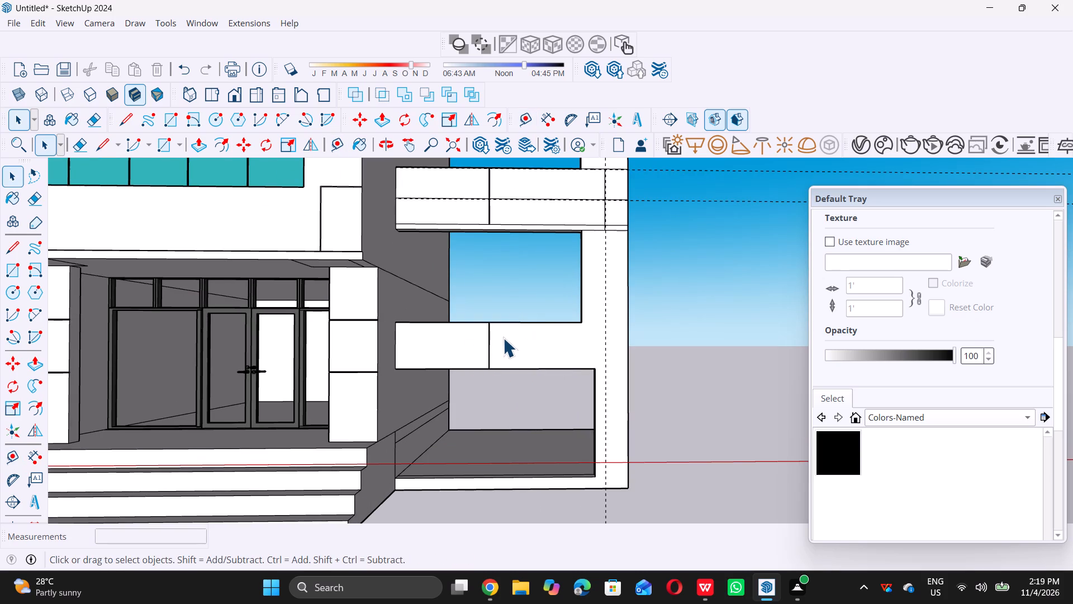
# Draw a 1/2" by 15' rectangle between the top beam's horizontal joint line and its guide, spanning out to the post's outer edge.
pyautogui.scroll(-14, 524, 350)
pyautogui.scroll(-5, 558, 421)
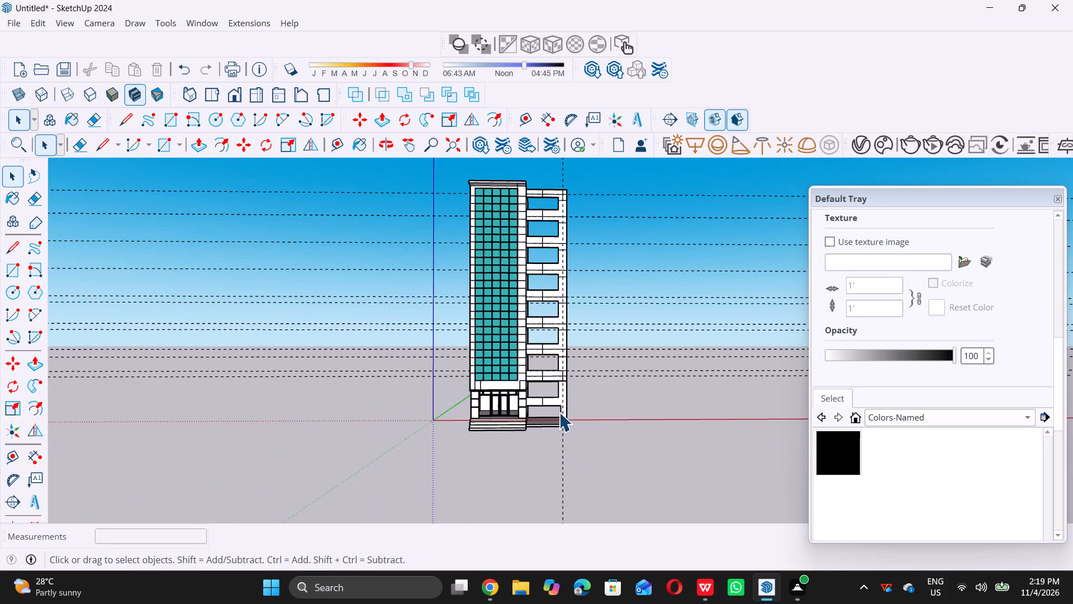
pyautogui.scroll(-3, 559, 412)
pyautogui.scroll(6, 594, 238)
pyautogui.scroll(11, 552, 254)
pyautogui.scroll(15, 462, 246)
pyautogui.press('r')
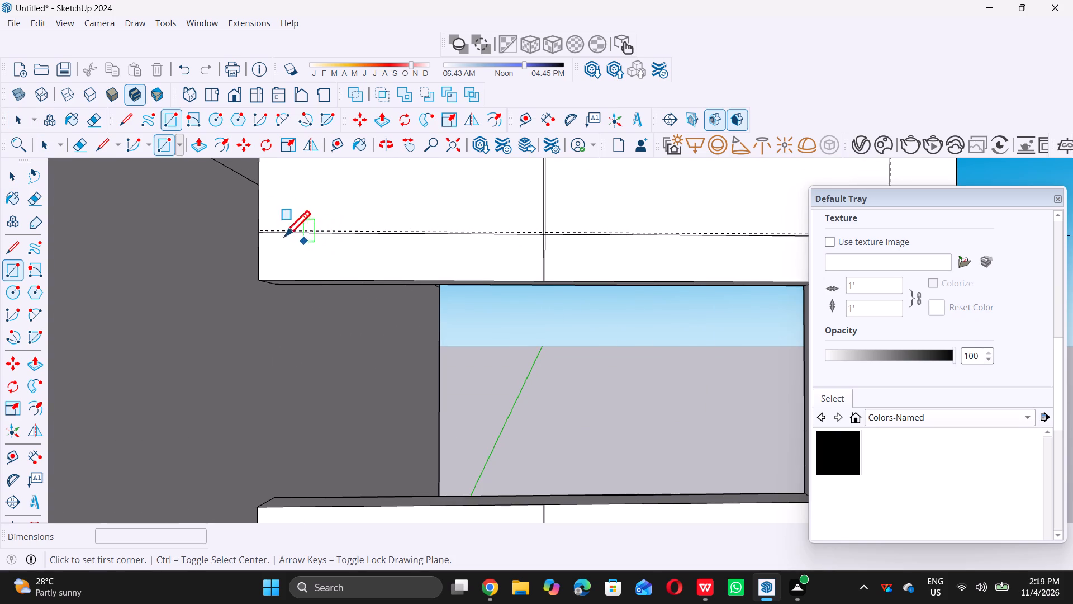
pyautogui.scroll(17, 263, 223)
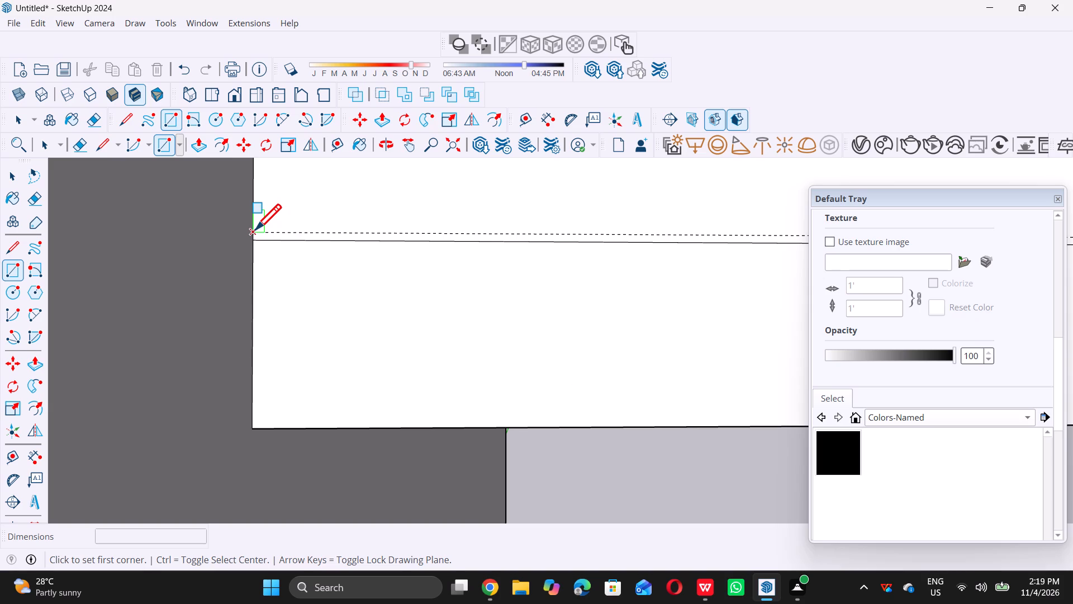
pyautogui.tripleClick(255, 229)
pyautogui.click(255, 229)
pyautogui.scroll(-12, 335, 236)
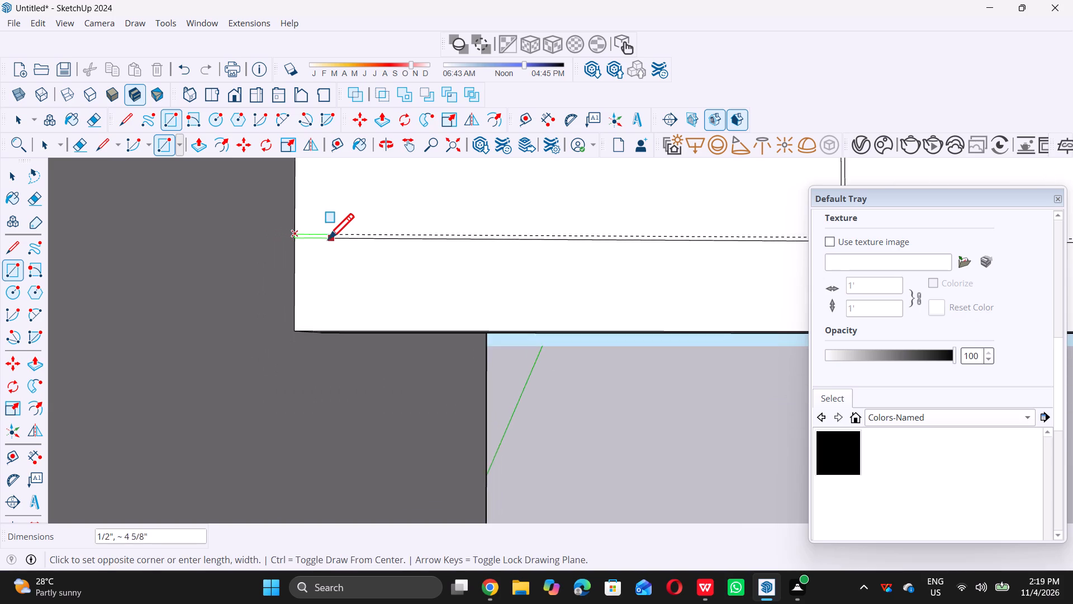
pyautogui.scroll(-13, 328, 239)
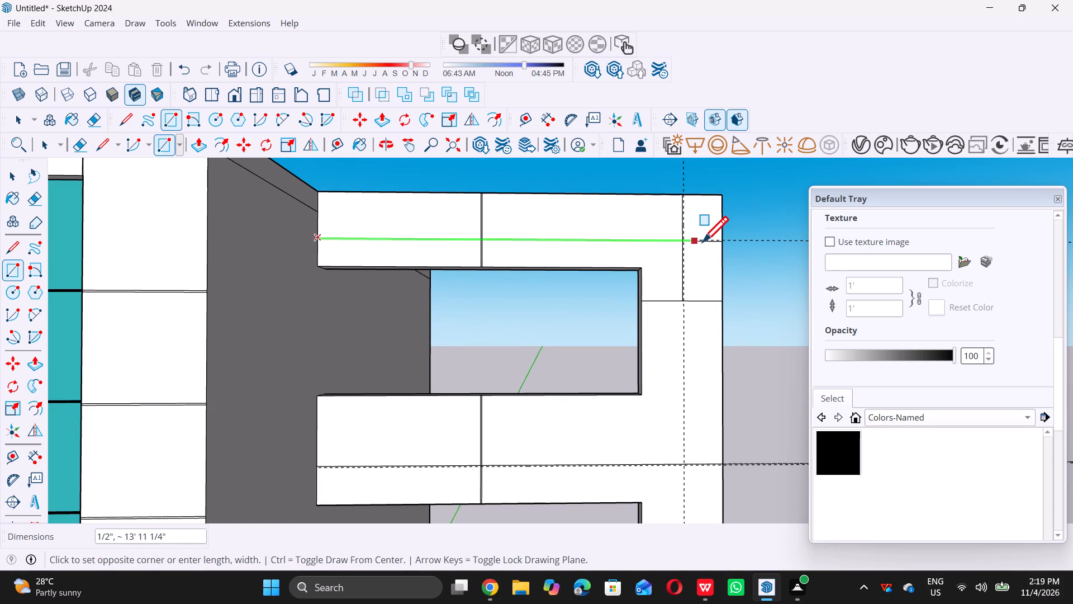
pyautogui.scroll(8, 725, 242)
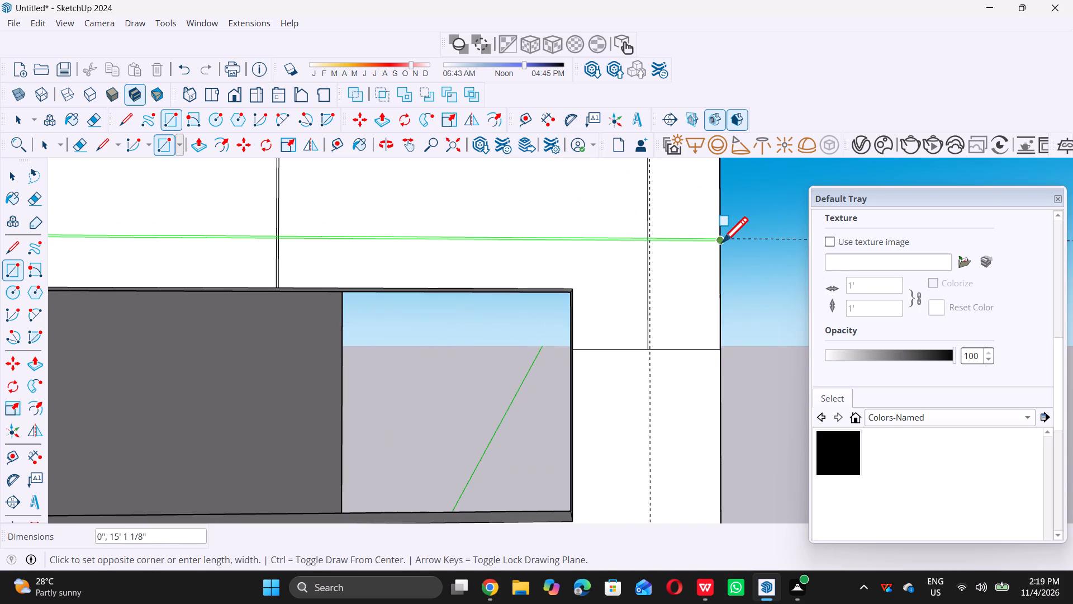
pyautogui.scroll(1, 722, 242)
pyautogui.click(720, 241)
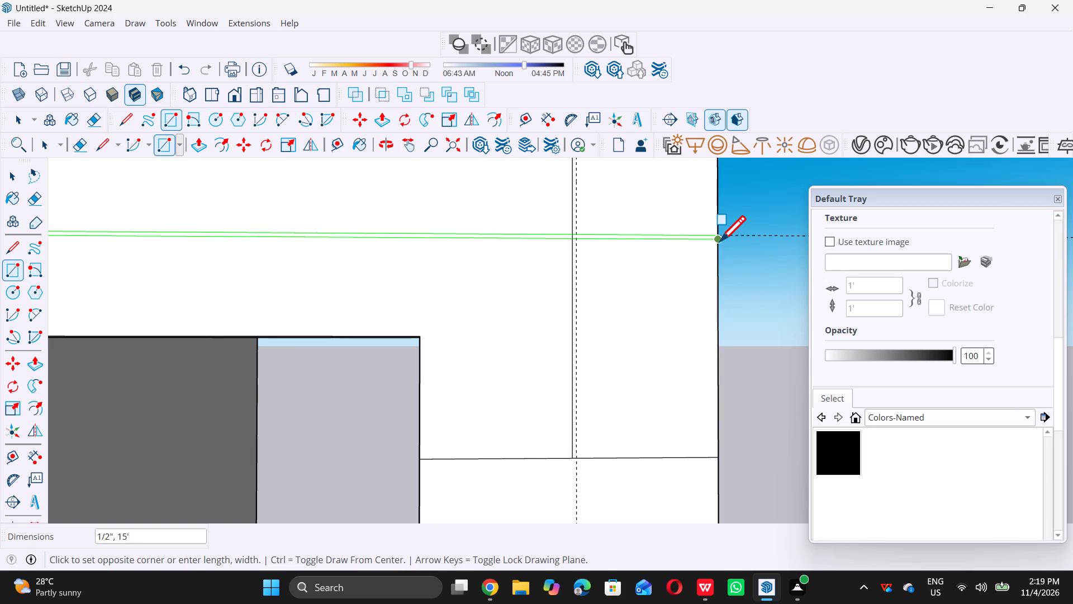
# Draw a 1/2" wide, about 3' 11 7/8" tall rectangle along the post's vertical joint, from the joint below the top beam to the frame's top edge.
pyautogui.scroll(-6, 523, 290)
pyautogui.scroll(3, 558, 371)
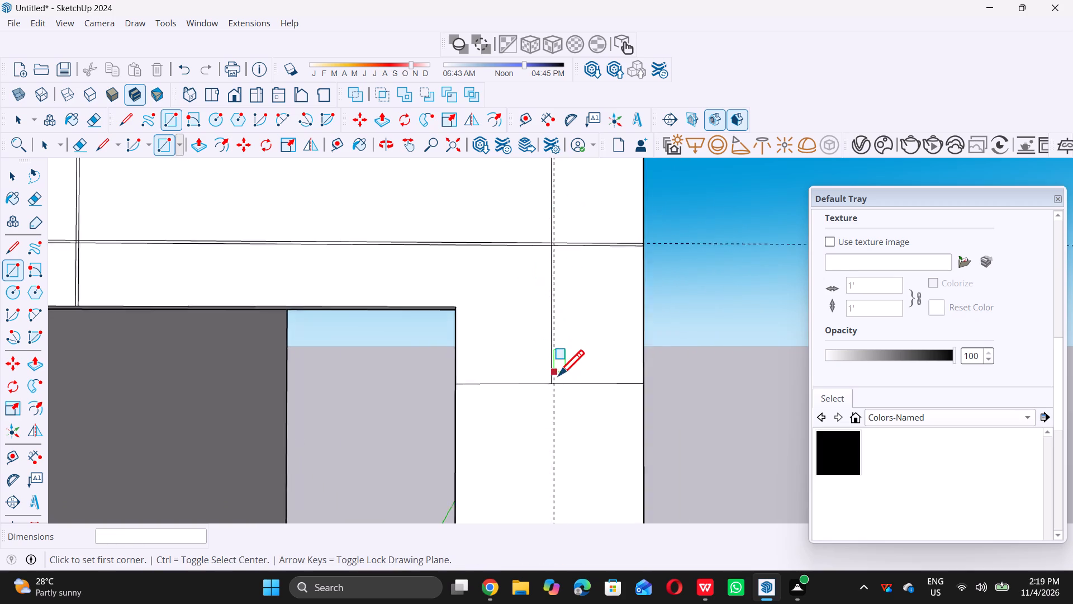
pyautogui.scroll(3, 558, 375)
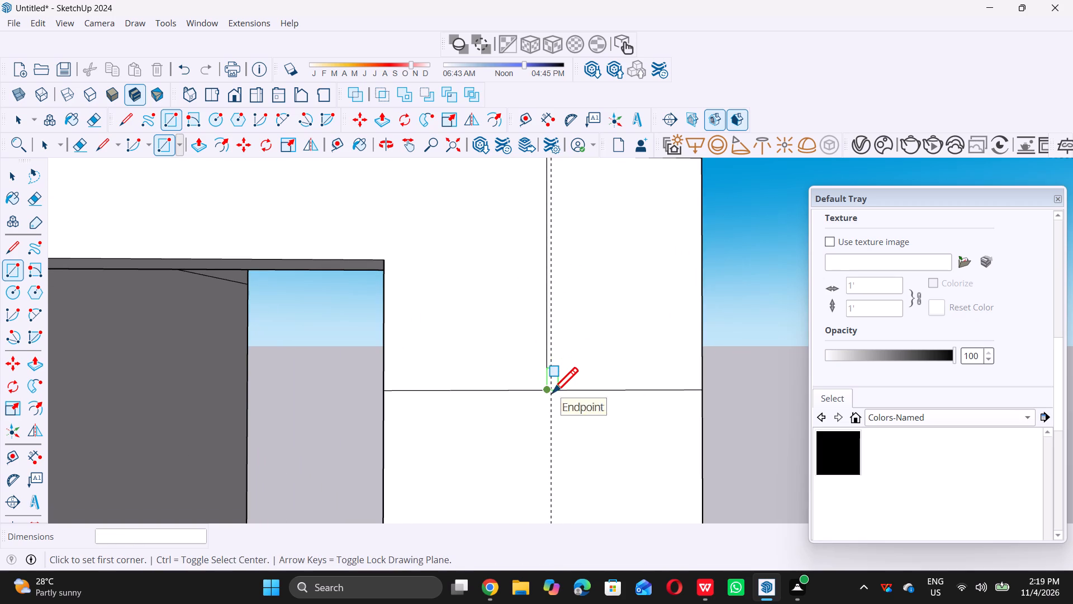
pyautogui.scroll(5, 552, 393)
pyautogui.click(552, 386)
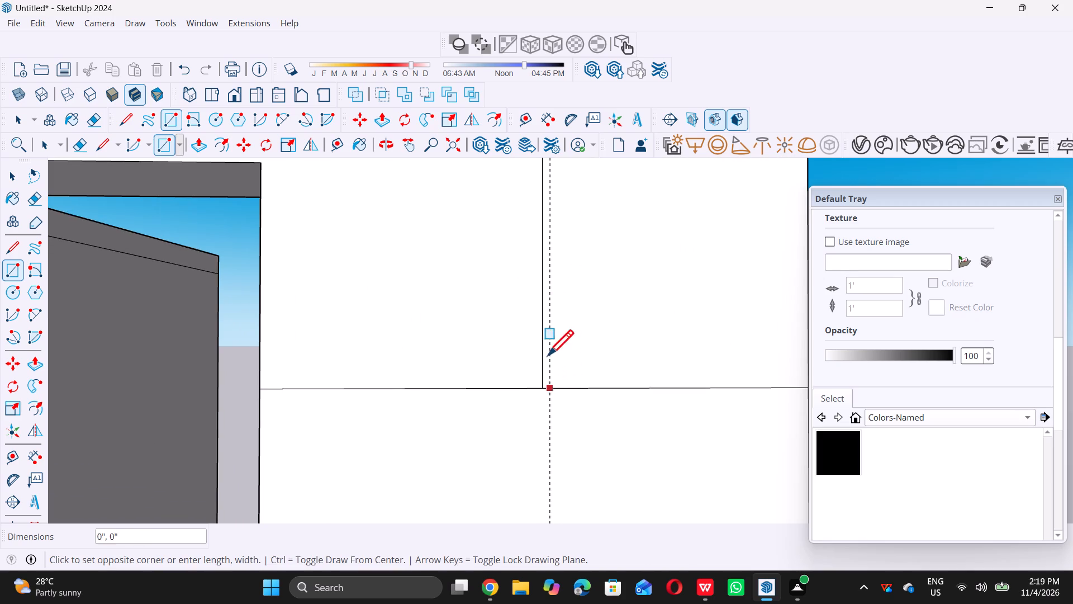
pyautogui.scroll(-19, 536, 337)
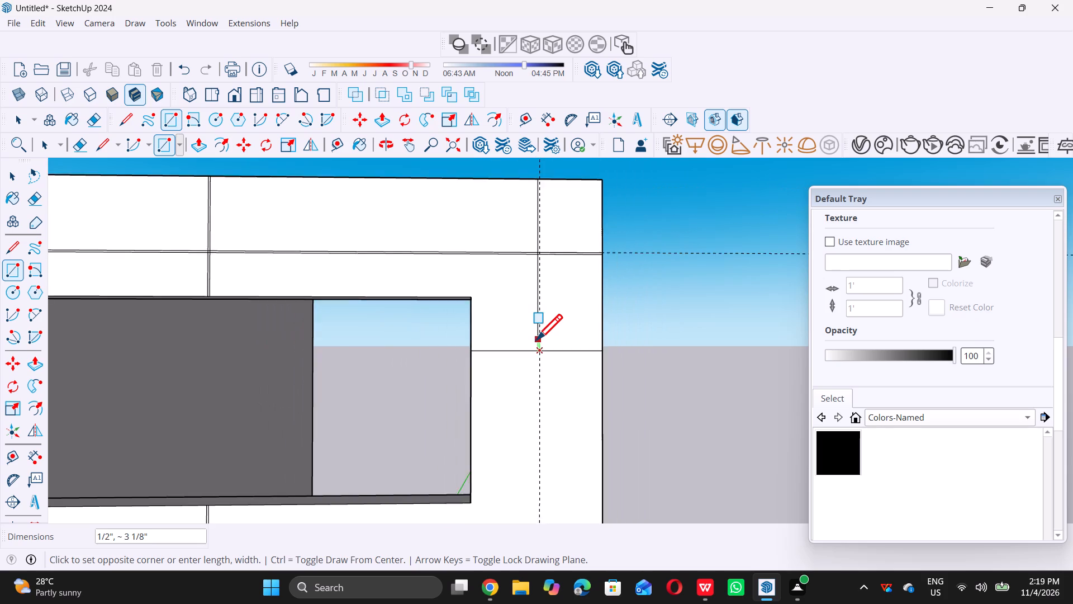
pyautogui.scroll(-3, 536, 339)
pyautogui.scroll(7, 540, 232)
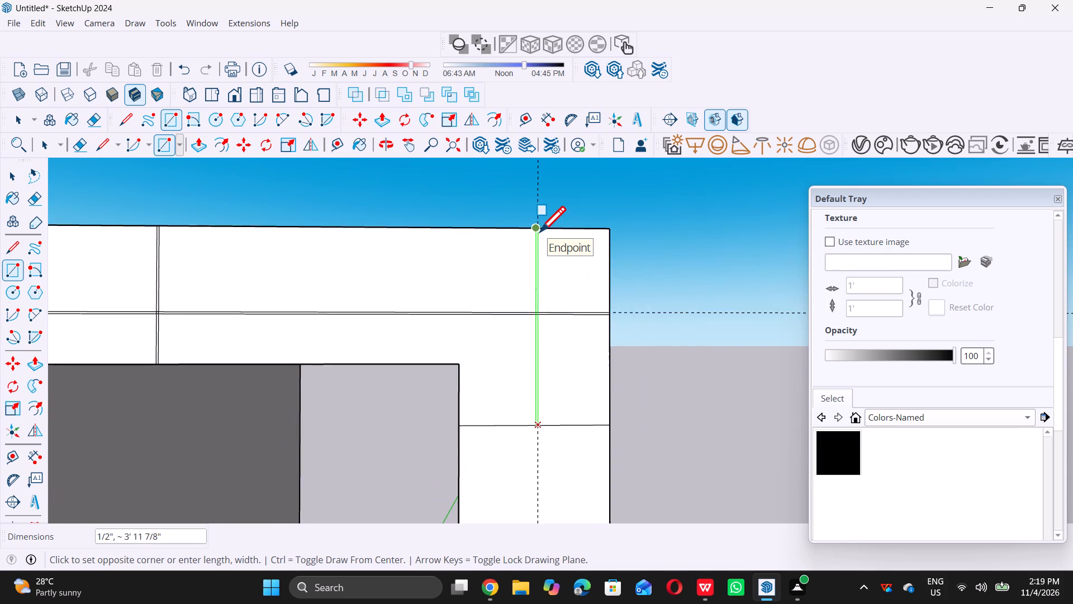
pyautogui.scroll(1, 540, 232)
pyautogui.click(531, 223)
# Draw a 1/2" by 15' rectangle between the second beam's horizontal joint line and the guide below it, spanning out to the post's outer edge.
pyautogui.scroll(-3, 538, 221)
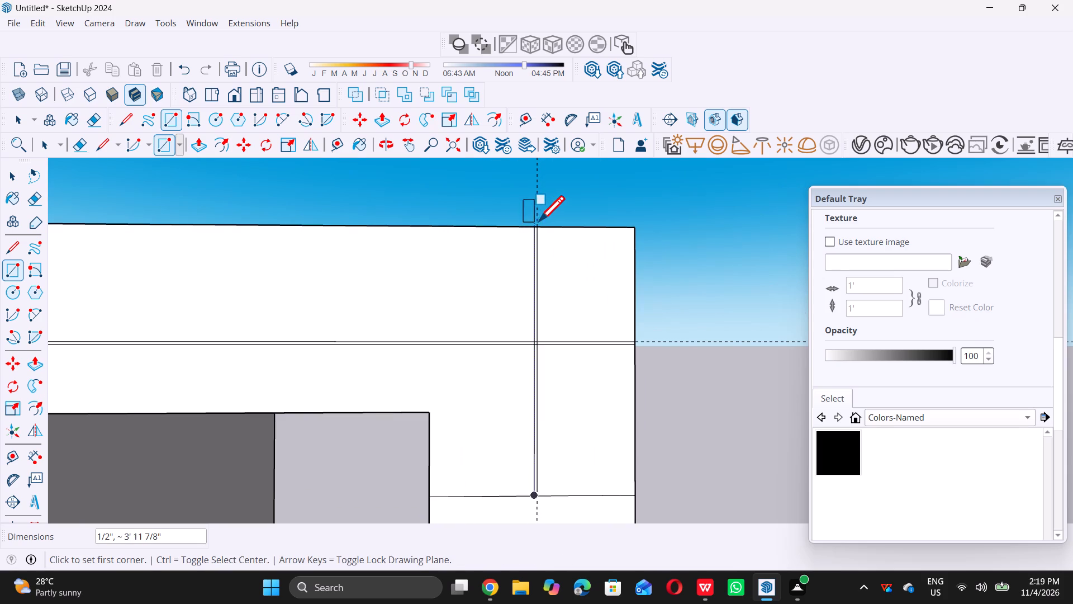
pyautogui.scroll(-19, 539, 221)
pyautogui.scroll(-3, 561, 352)
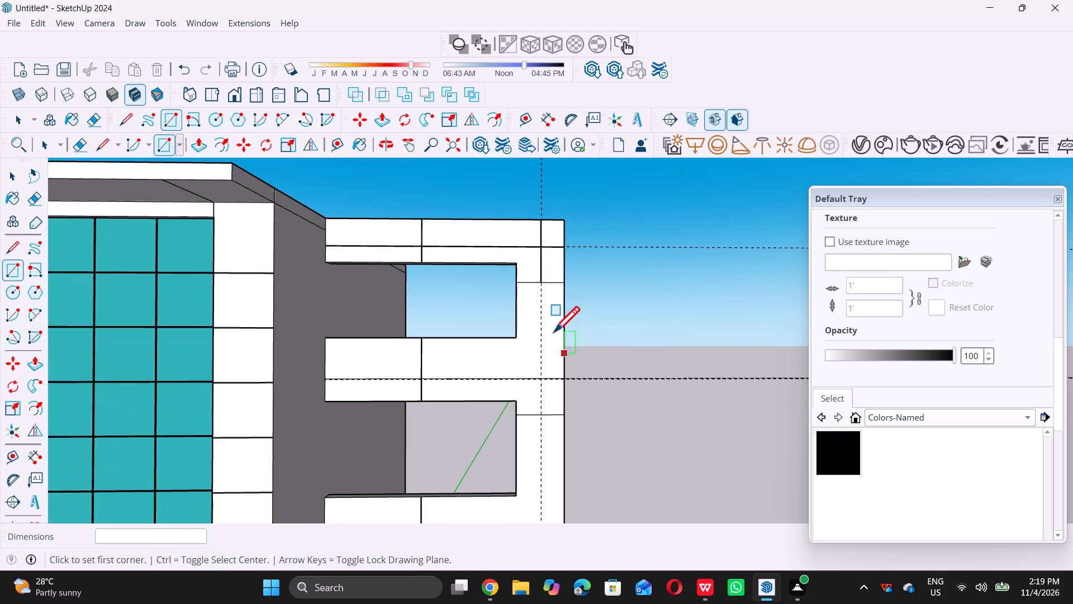
pyautogui.scroll(-11, 554, 332)
pyautogui.scroll(14, 539, 327)
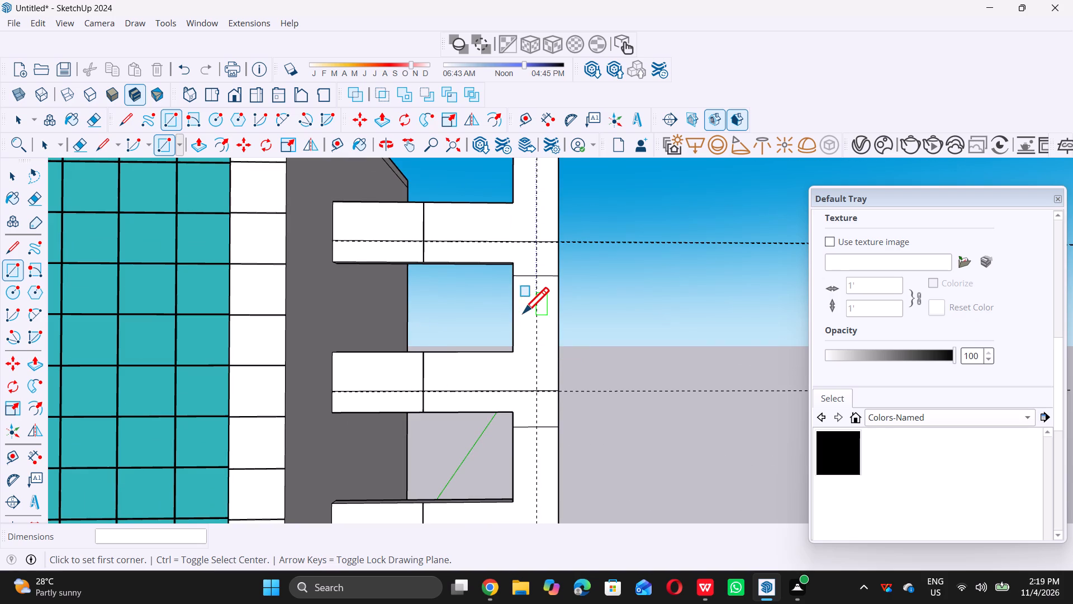
pyautogui.scroll(6, 340, 243)
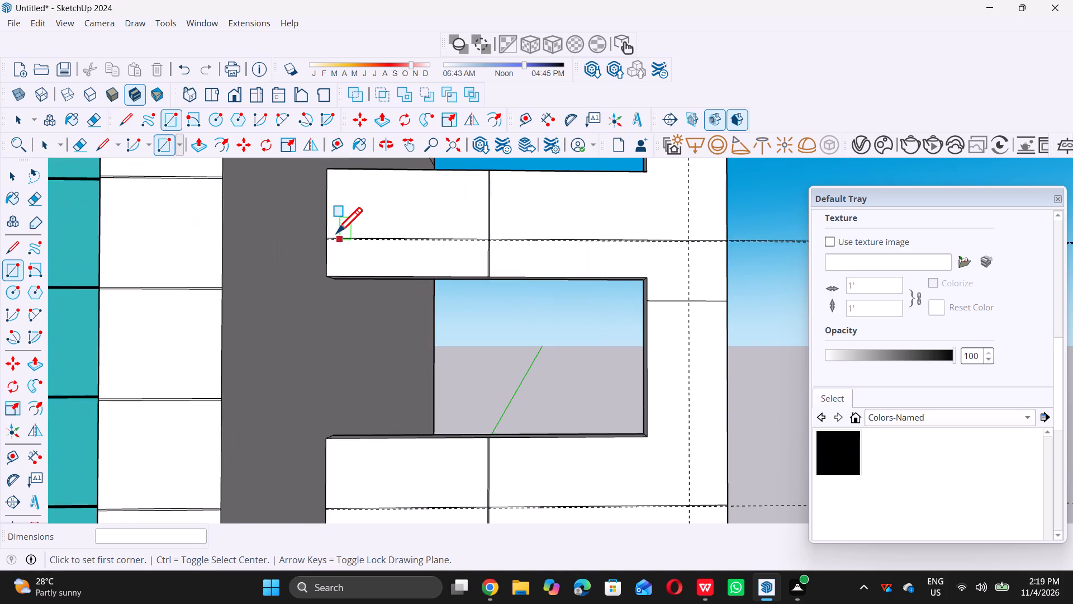
pyautogui.scroll(8, 336, 233)
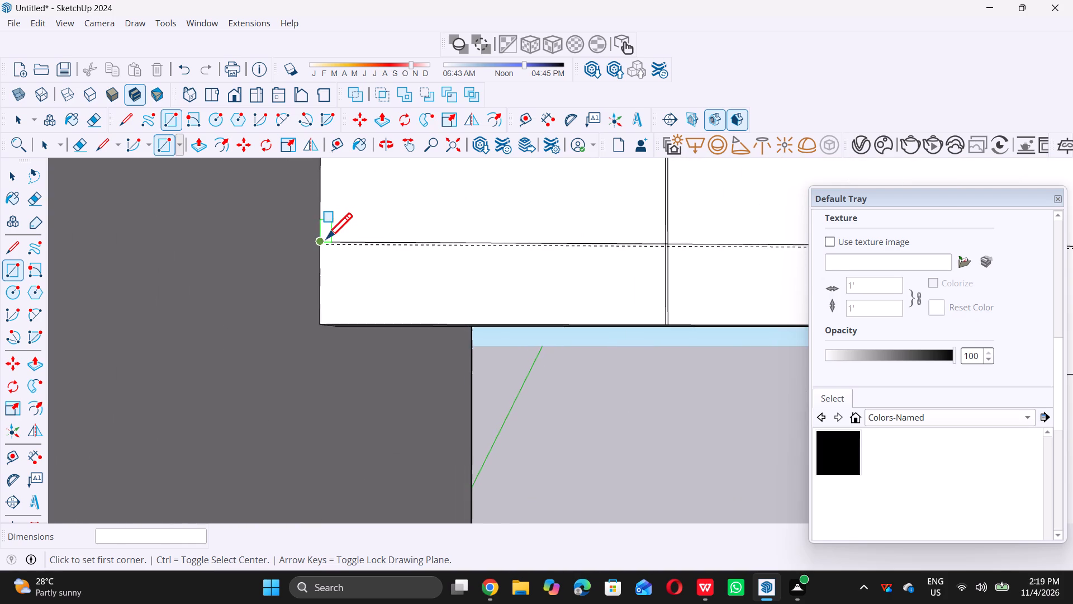
pyautogui.scroll(10, 325, 240)
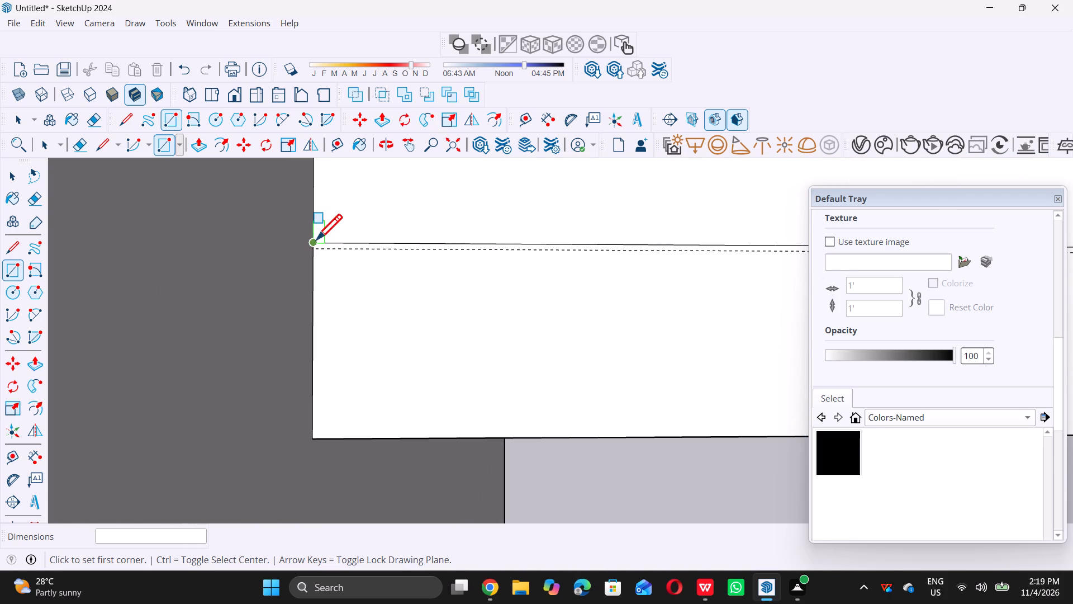
pyautogui.doubleClick(315, 239)
pyautogui.scroll(-15, 410, 258)
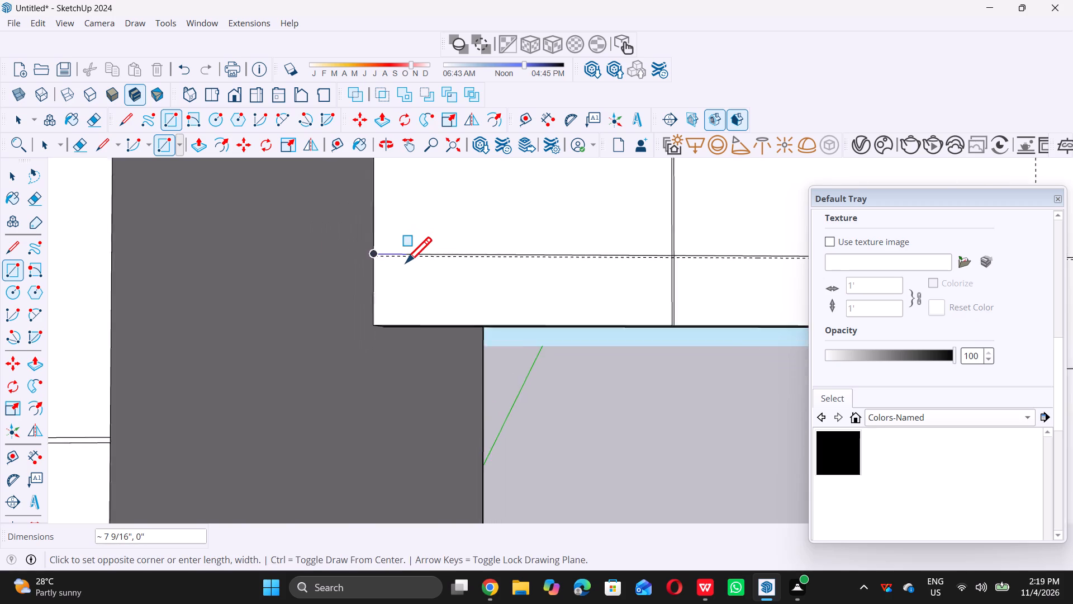
pyautogui.scroll(-9, 406, 262)
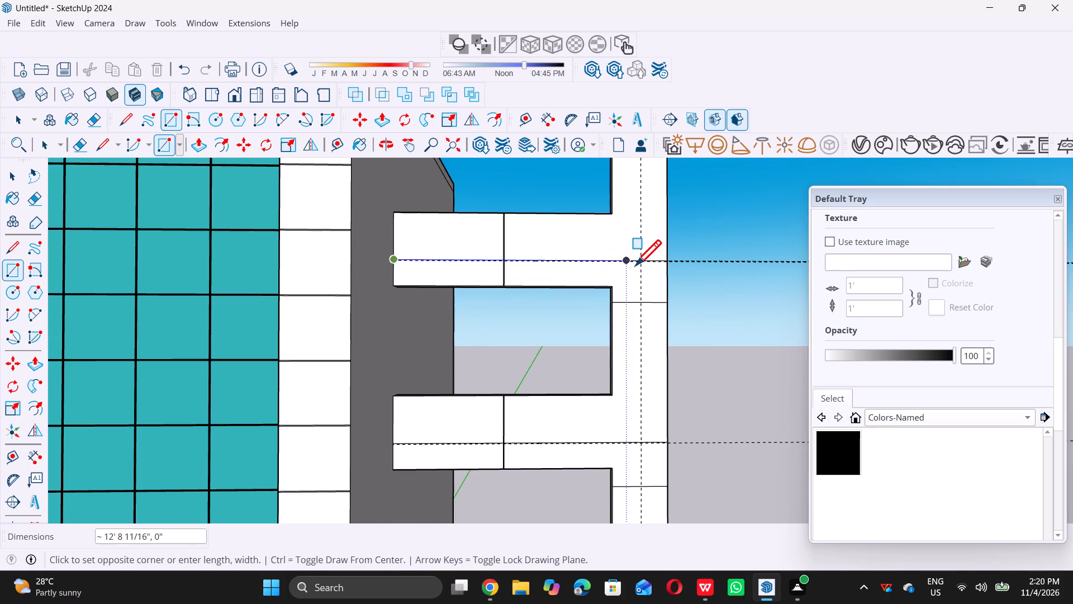
pyautogui.scroll(7, 666, 263)
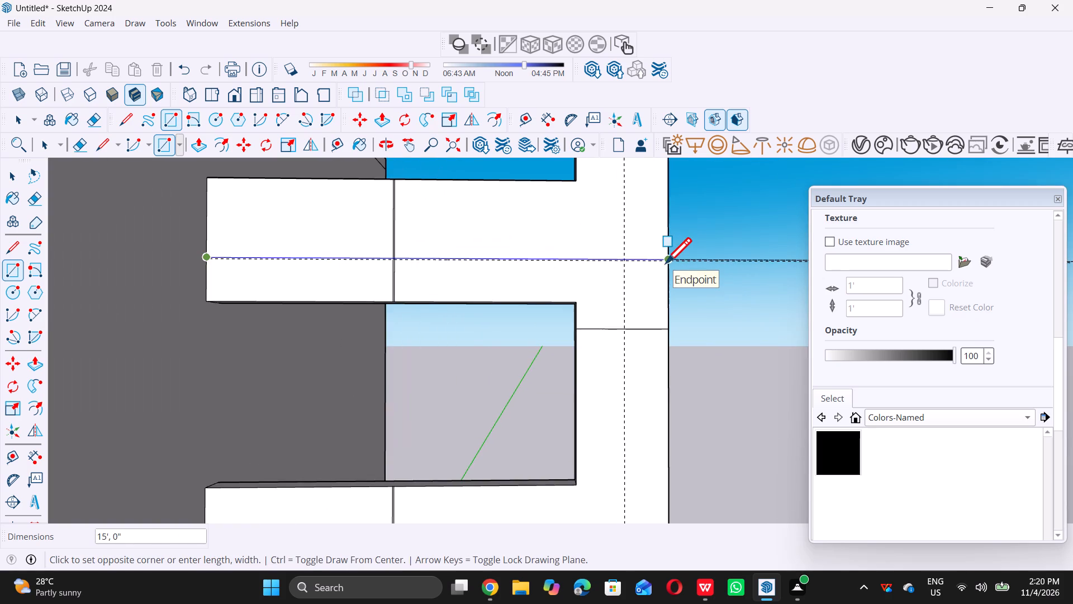
pyautogui.scroll(6, 666, 263)
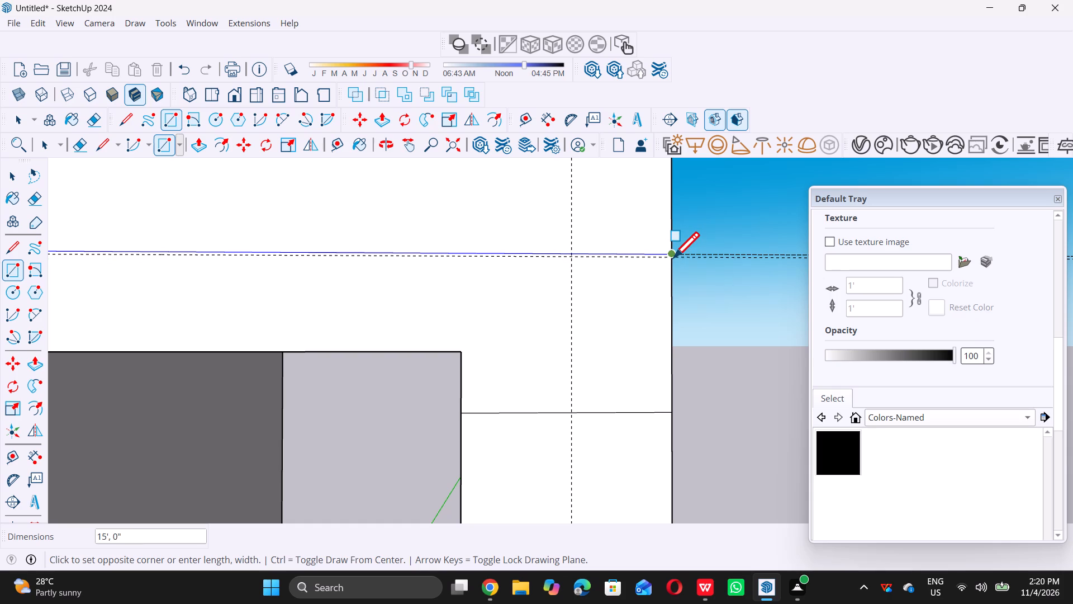
pyautogui.scroll(5, 672, 258)
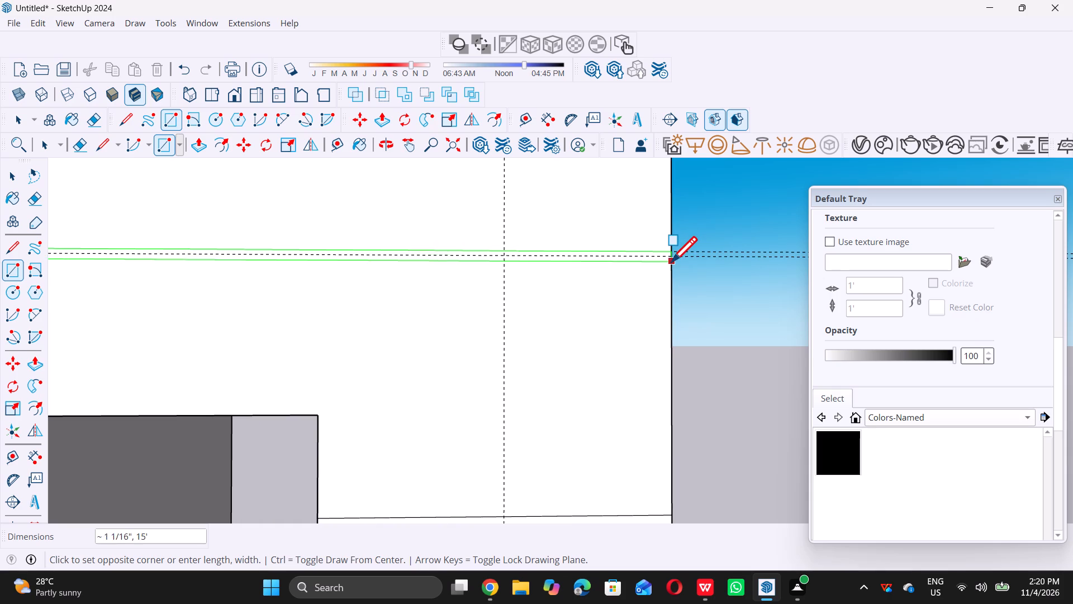
pyautogui.scroll(4, 673, 258)
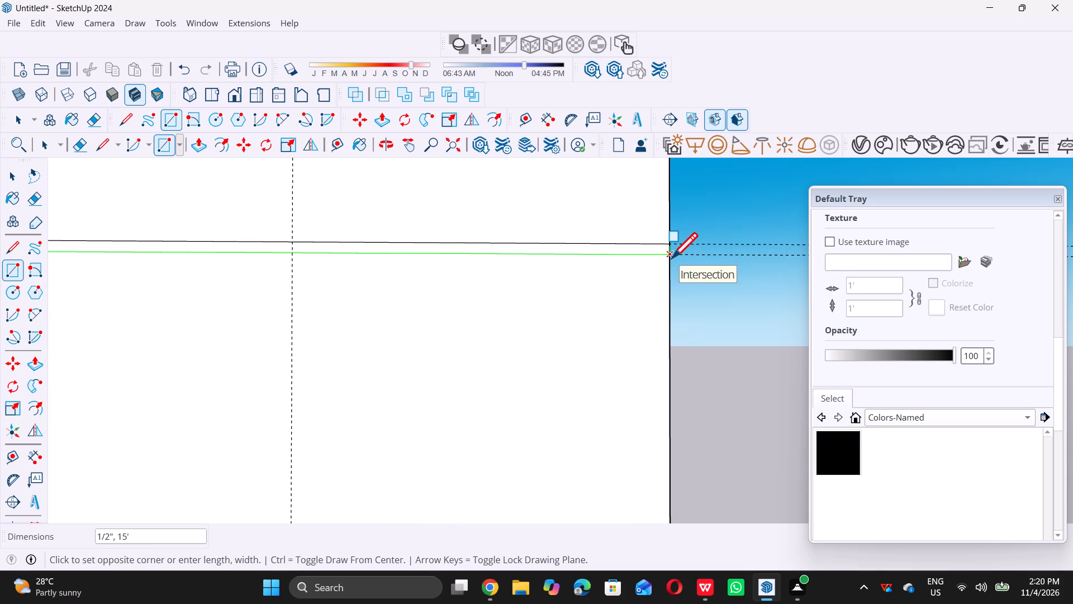
pyautogui.click(672, 258)
pyautogui.scroll(-19, 549, 276)
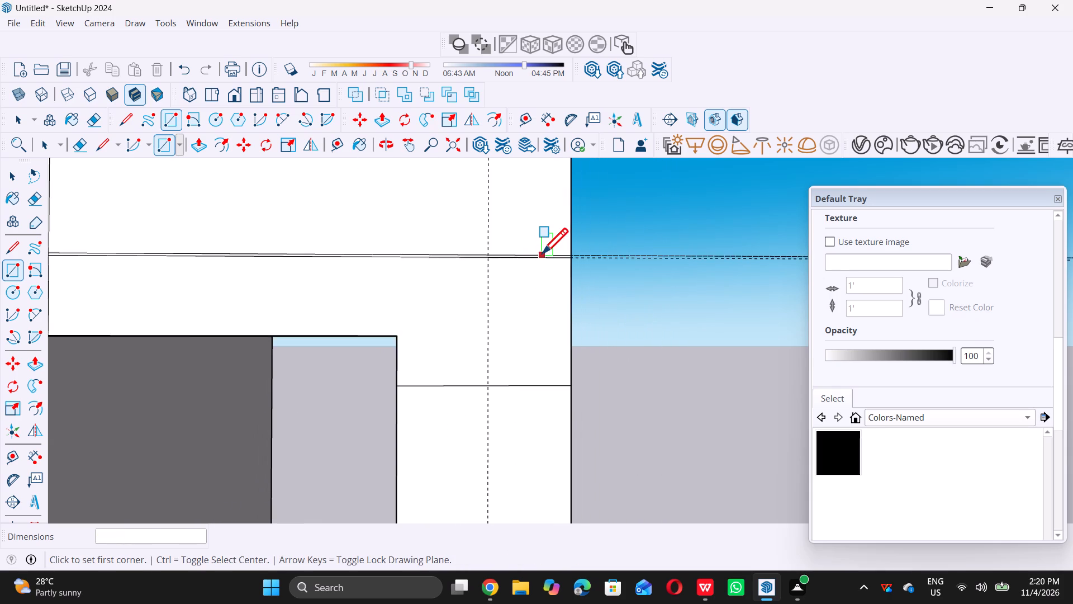
pyautogui.scroll(-20, 542, 253)
pyautogui.scroll(-5, 542, 253)
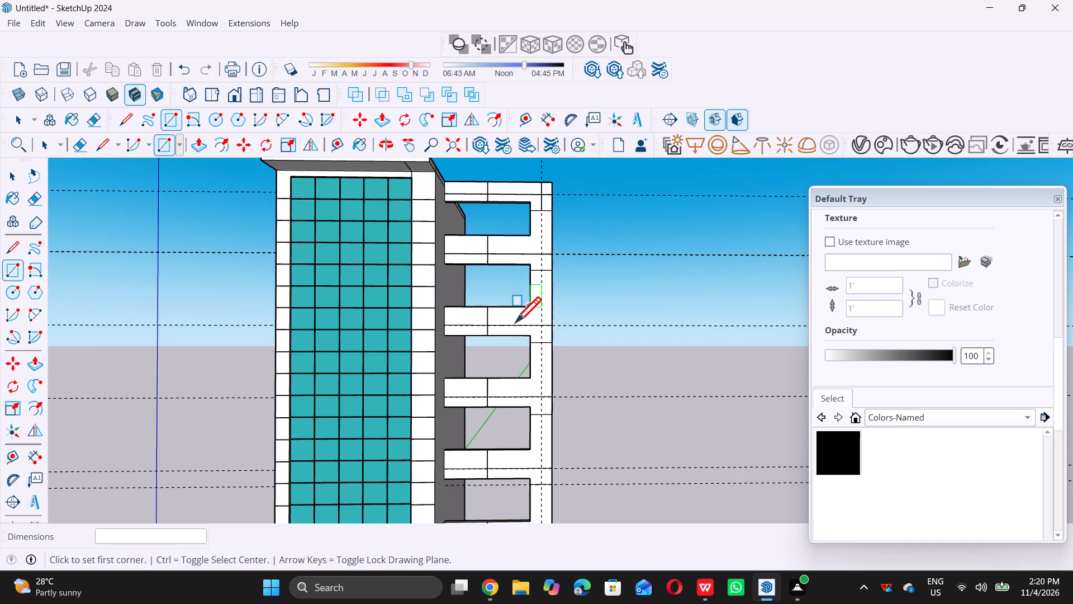
# Draw a 1/2" by 15' rectangle between the third beam's horizontal joint line and the guide below it, spanning out to the post's outer edge.
pyautogui.scroll(6, 498, 335)
pyautogui.scroll(6, 449, 343)
pyautogui.scroll(6, 343, 291)
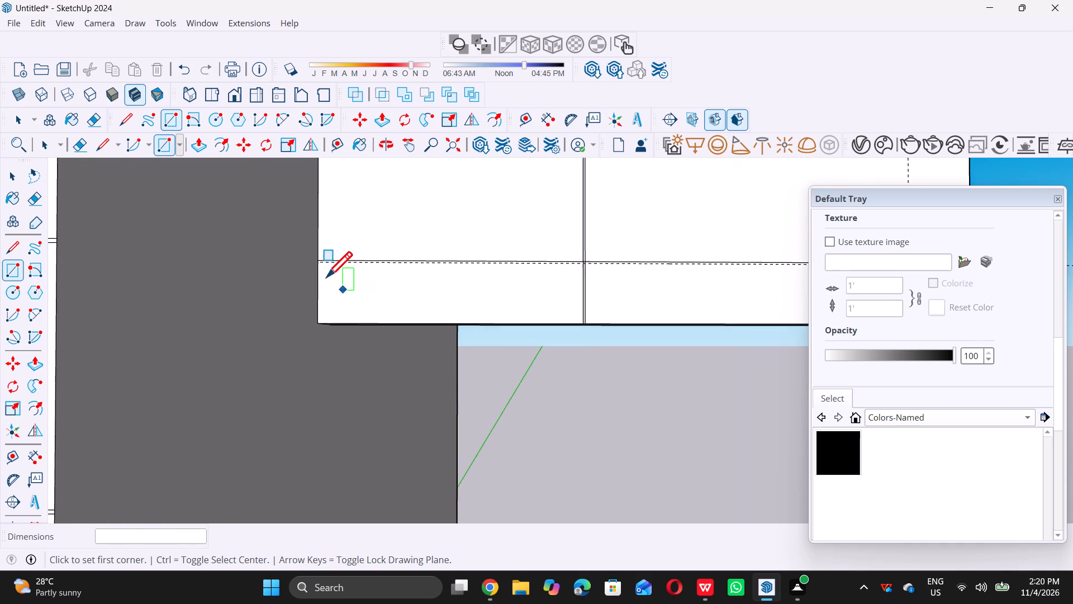
pyautogui.scroll(14, 318, 257)
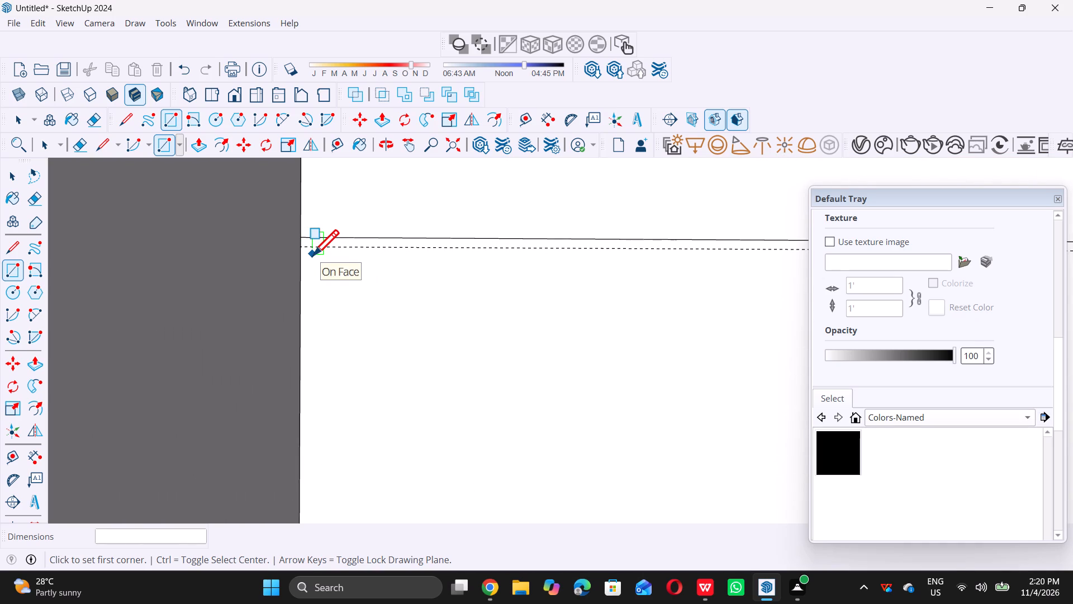
pyautogui.tripleClick(306, 249)
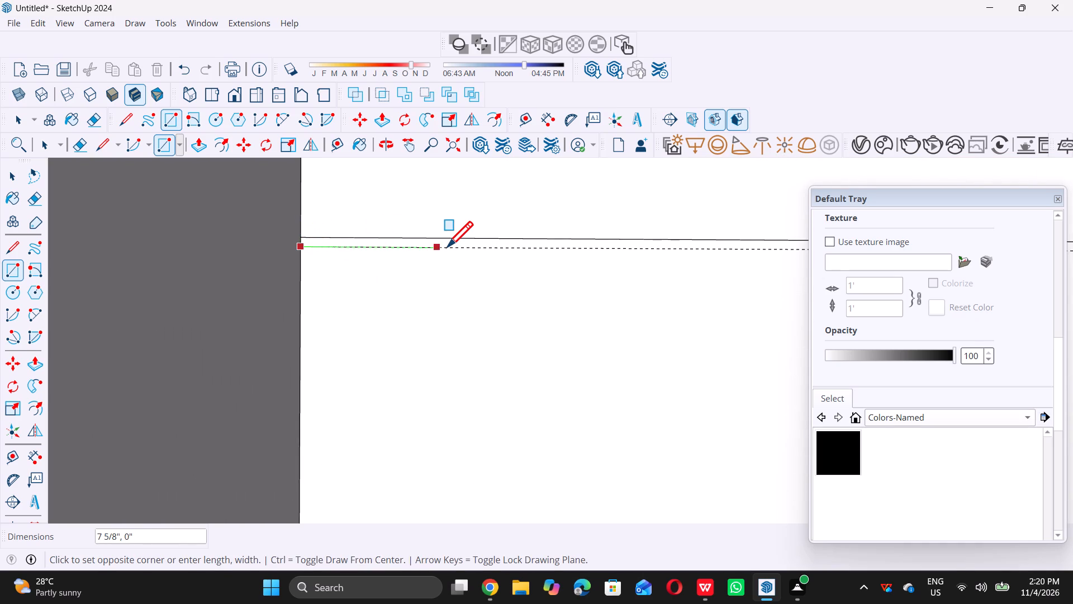
pyautogui.scroll(-5, 447, 247)
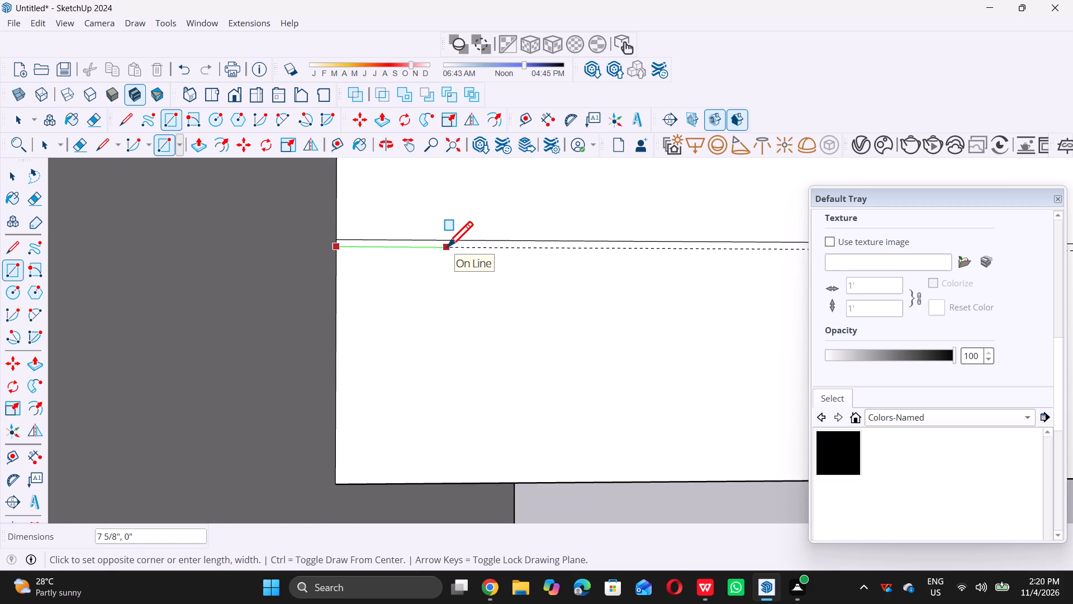
pyautogui.scroll(-20, 447, 247)
pyautogui.scroll(-2, 447, 247)
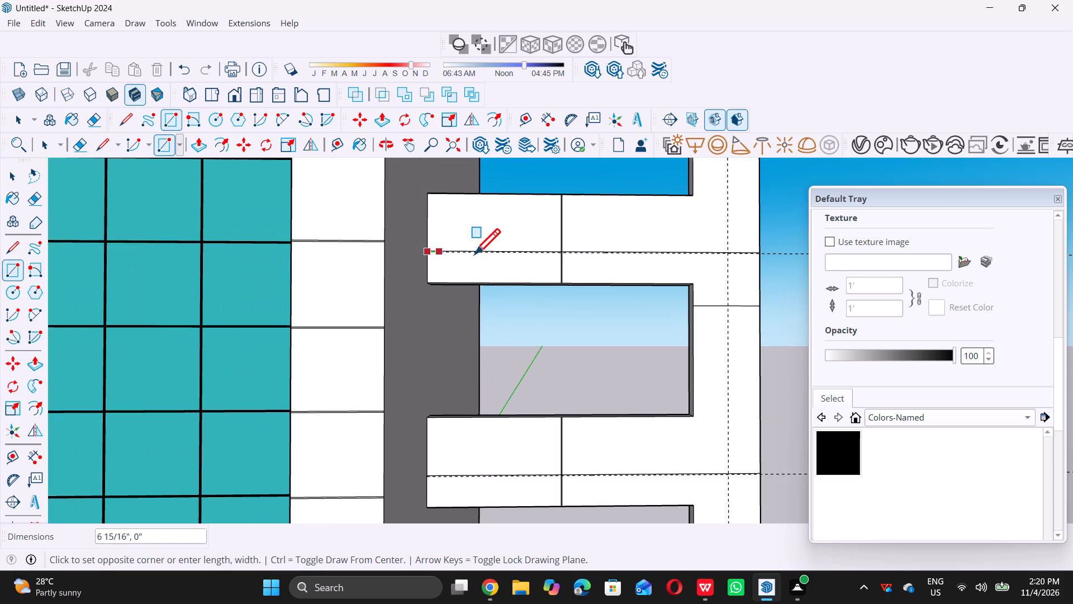
pyautogui.scroll(-8, 651, 263)
pyautogui.scroll(2, 683, 258)
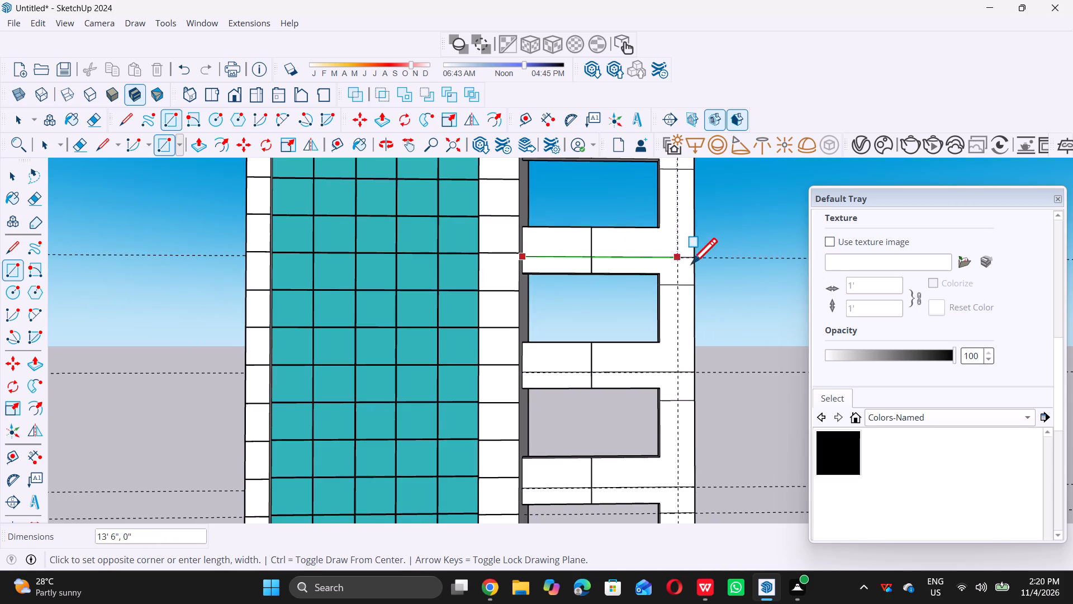
pyautogui.scroll(13, 691, 263)
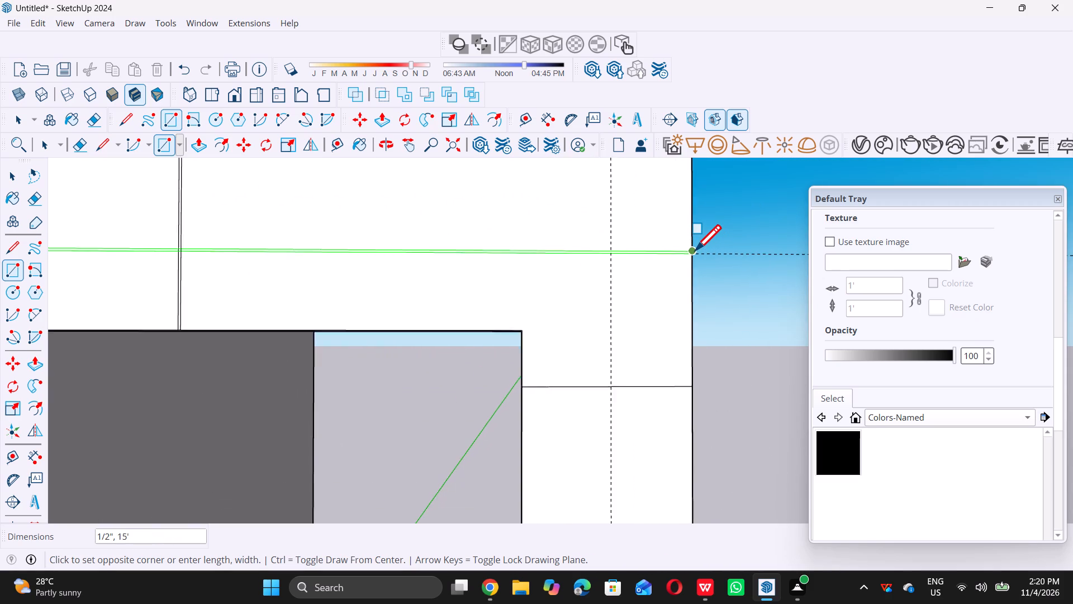
pyautogui.scroll(5, 692, 251)
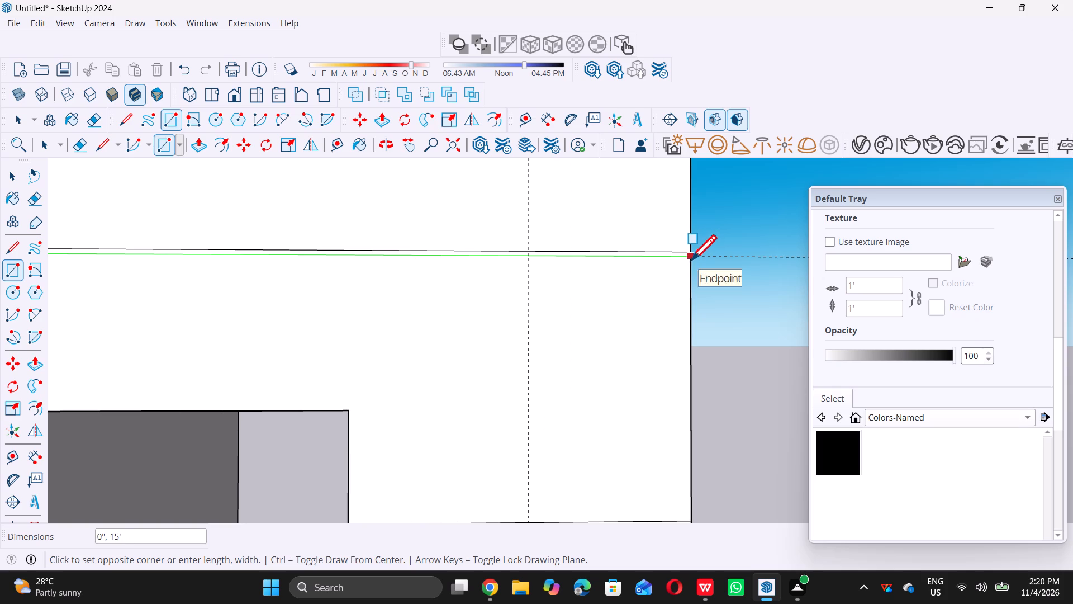
pyautogui.doubleClick(692, 254)
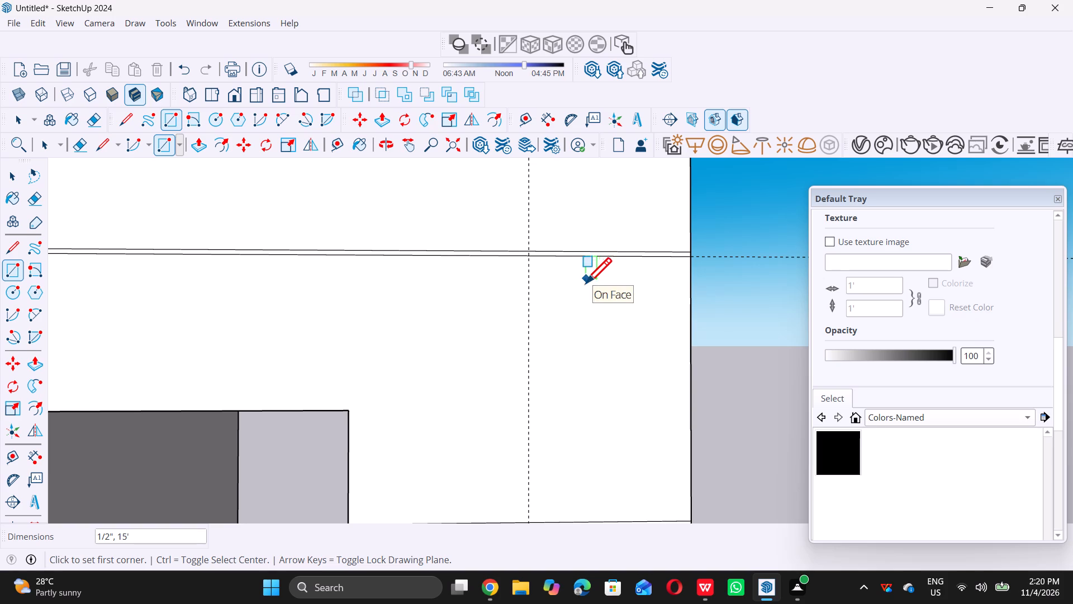
# Draw a 1/2" by 15' rectangle between the fourth beam's horizontal joint line and the guide below it, spanning out to the post's outer edge.
pyautogui.scroll(-13, 586, 303)
pyautogui.scroll(-10, 585, 271)
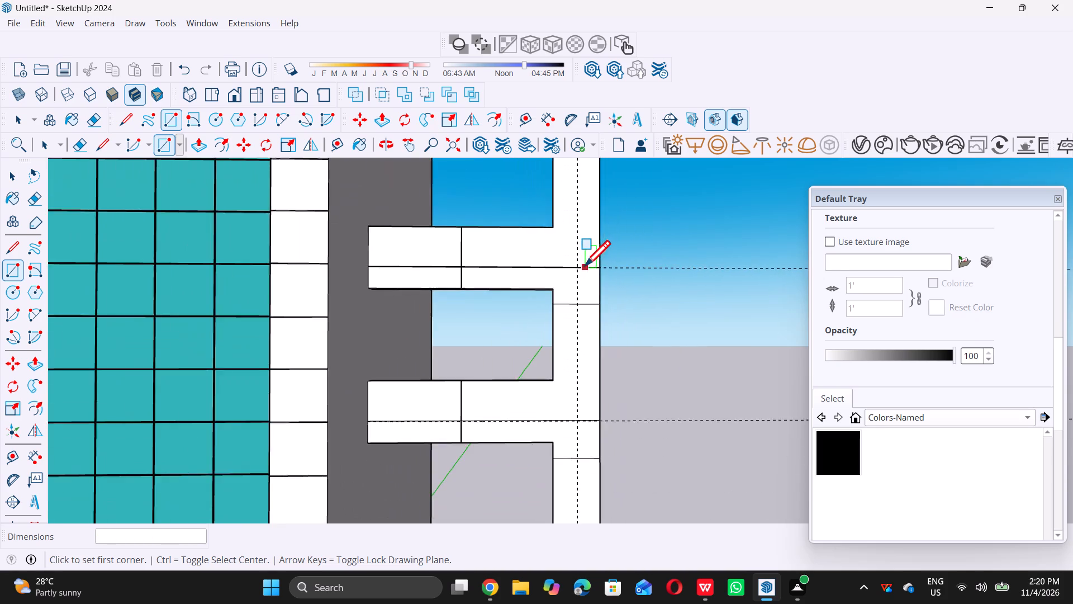
pyautogui.scroll(-13, 585, 266)
pyautogui.scroll(11, 573, 380)
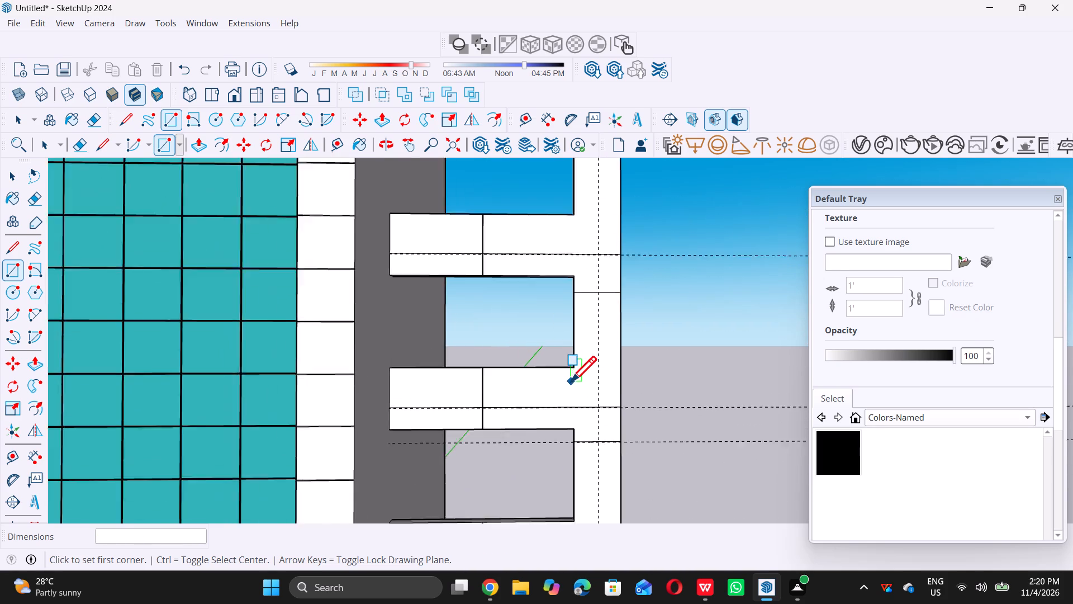
pyautogui.scroll(3, 571, 381)
pyautogui.scroll(6, 511, 193)
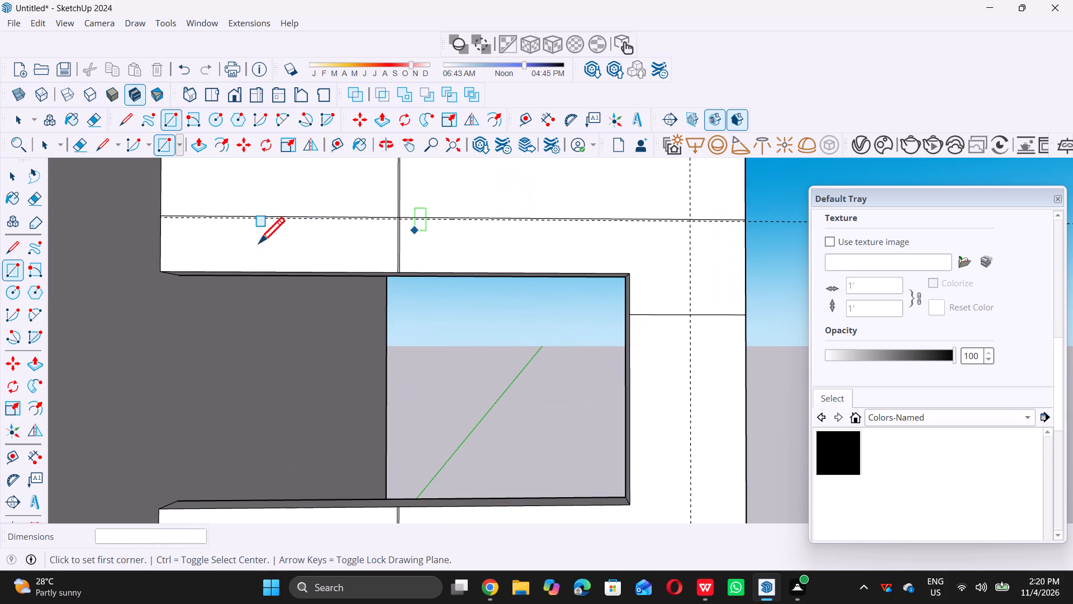
pyautogui.scroll(8, 172, 214)
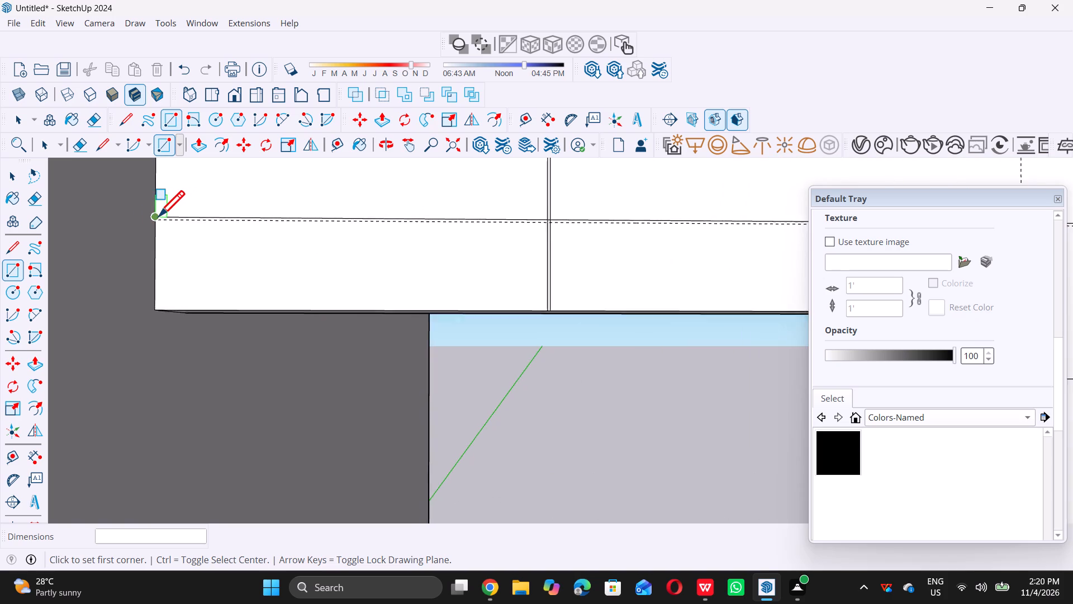
pyautogui.scroll(2, 159, 216)
pyautogui.click(158, 216)
pyautogui.click(162, 215)
pyautogui.scroll(-9, 358, 224)
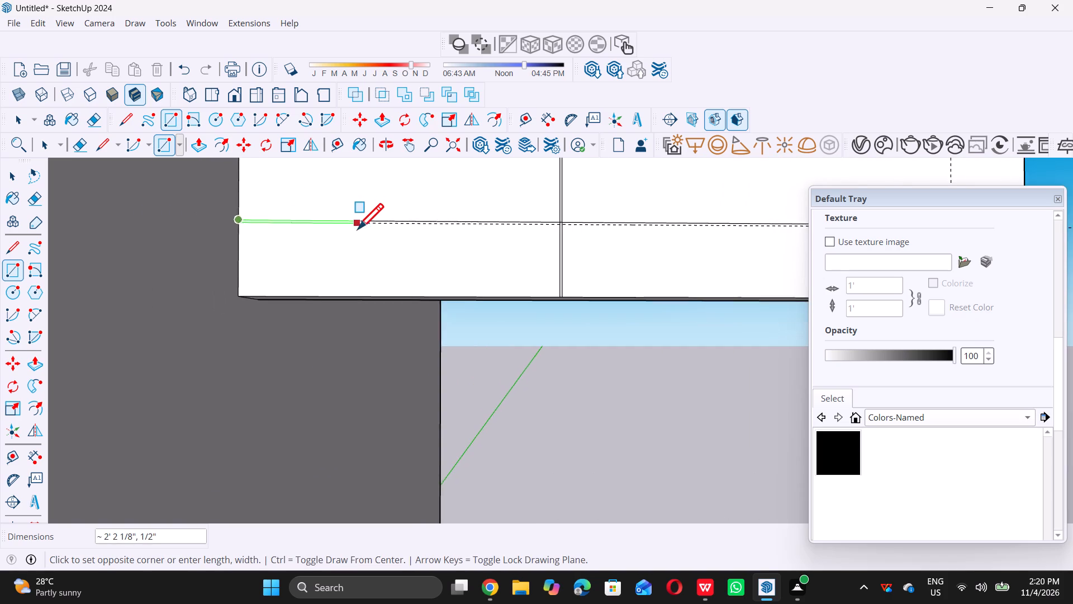
pyautogui.scroll(-10, 358, 229)
pyautogui.scroll(6, 653, 236)
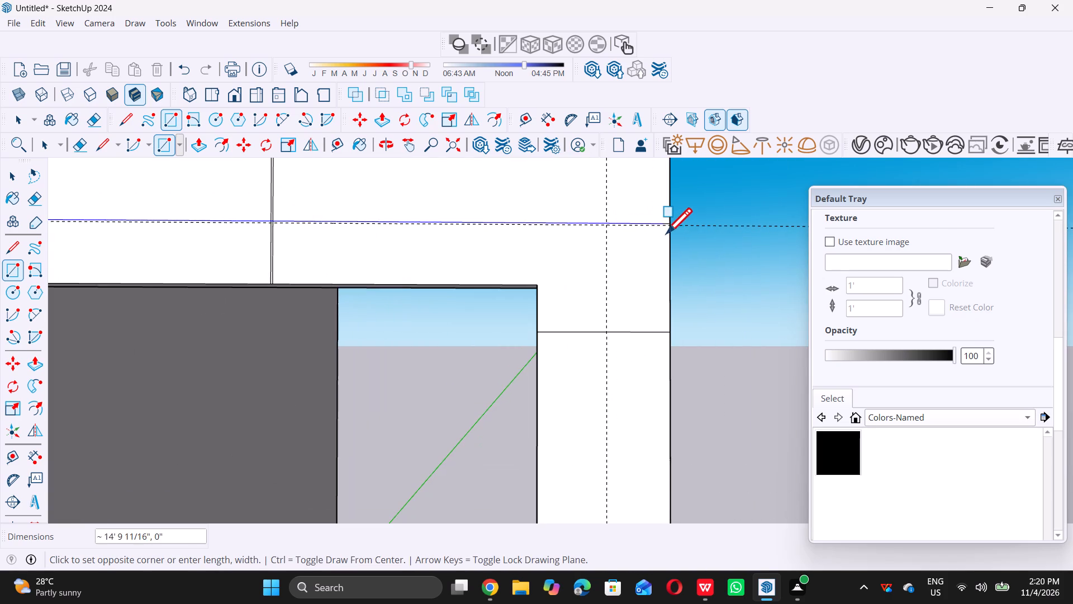
pyautogui.scroll(5, 668, 233)
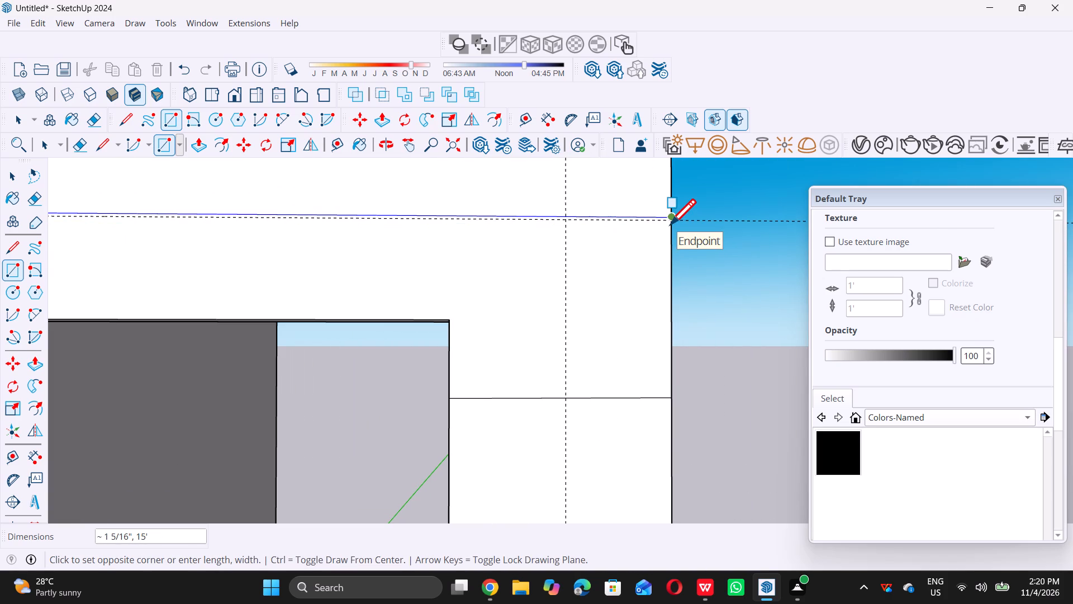
pyautogui.scroll(4, 667, 225)
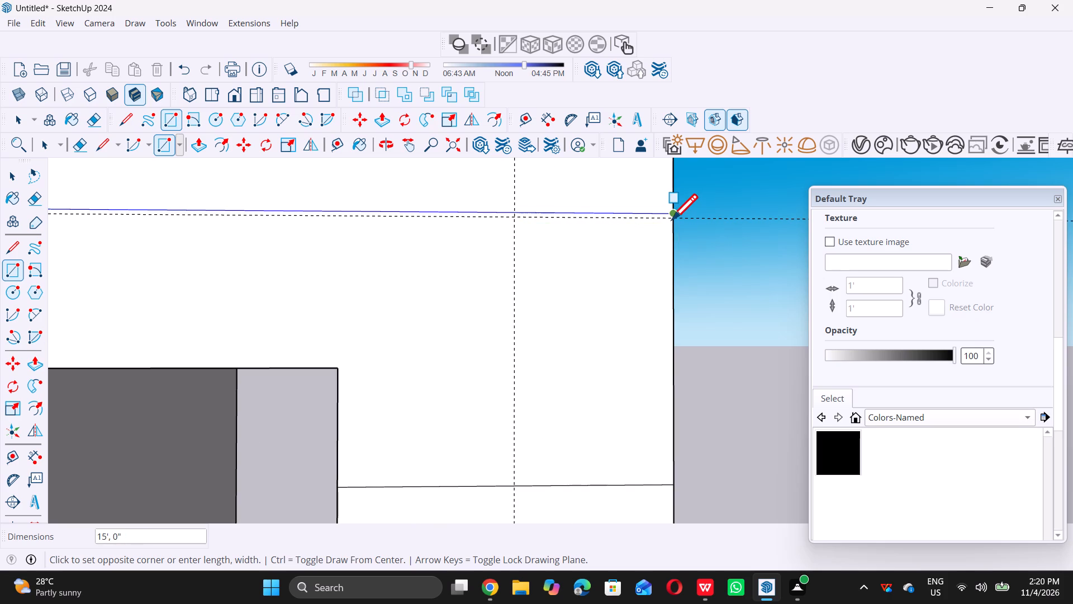
pyautogui.scroll(5, 672, 219)
pyautogui.doubleClick(671, 219)
# Draw a 15' by 1/2" rectangle between the fifth beam's horizontal joint line and the guide below it, spanning out to the post's outer edge.
pyautogui.scroll(-20, 609, 262)
pyautogui.scroll(-9, 609, 262)
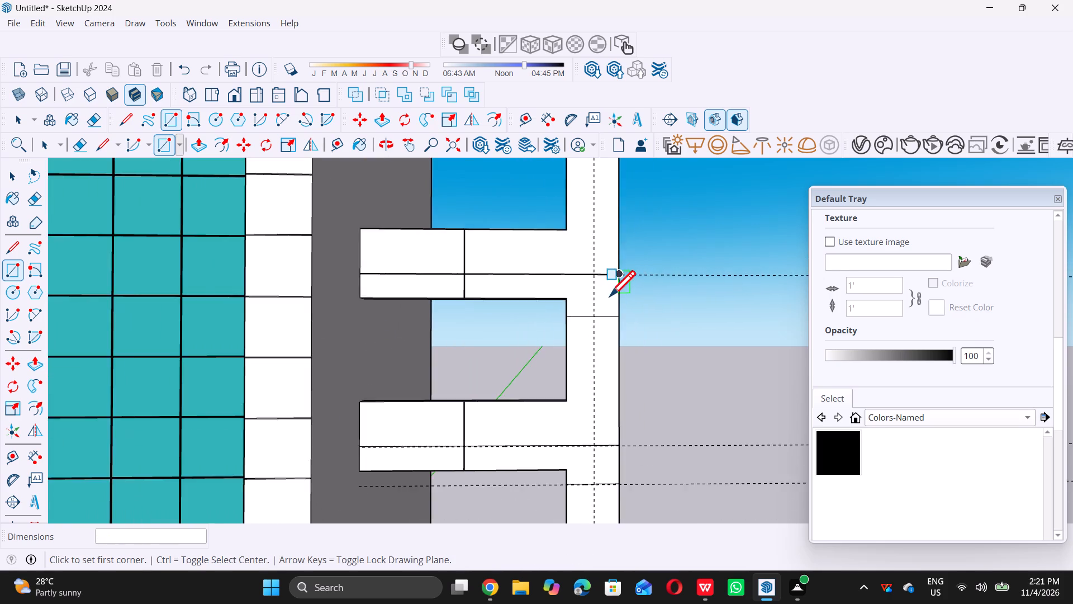
pyautogui.scroll(-17, 610, 296)
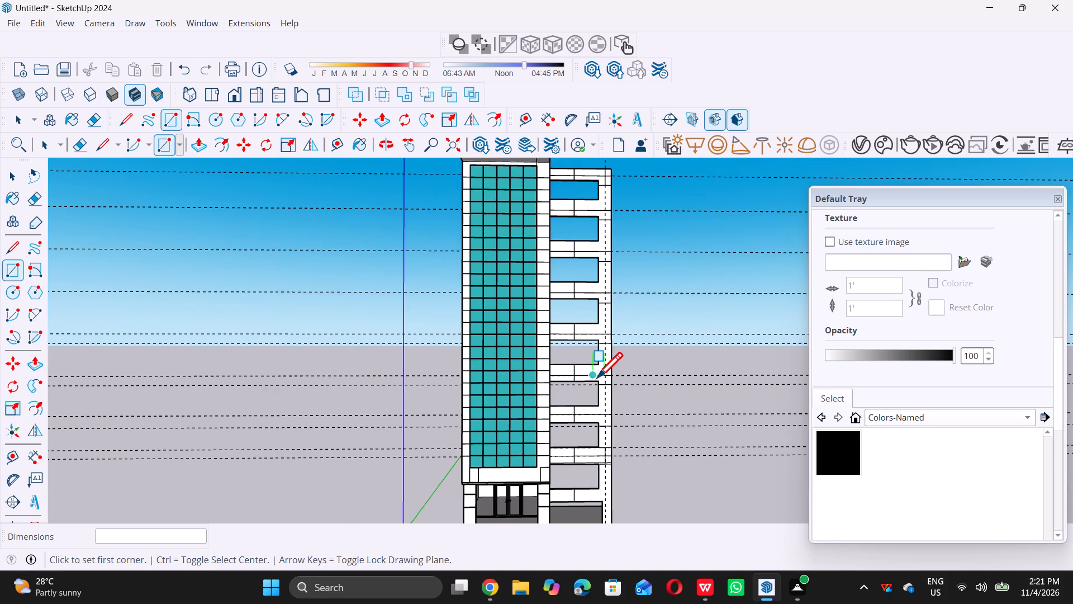
pyautogui.scroll(6, 597, 377)
pyautogui.scroll(5, 592, 291)
pyautogui.scroll(4, 651, 294)
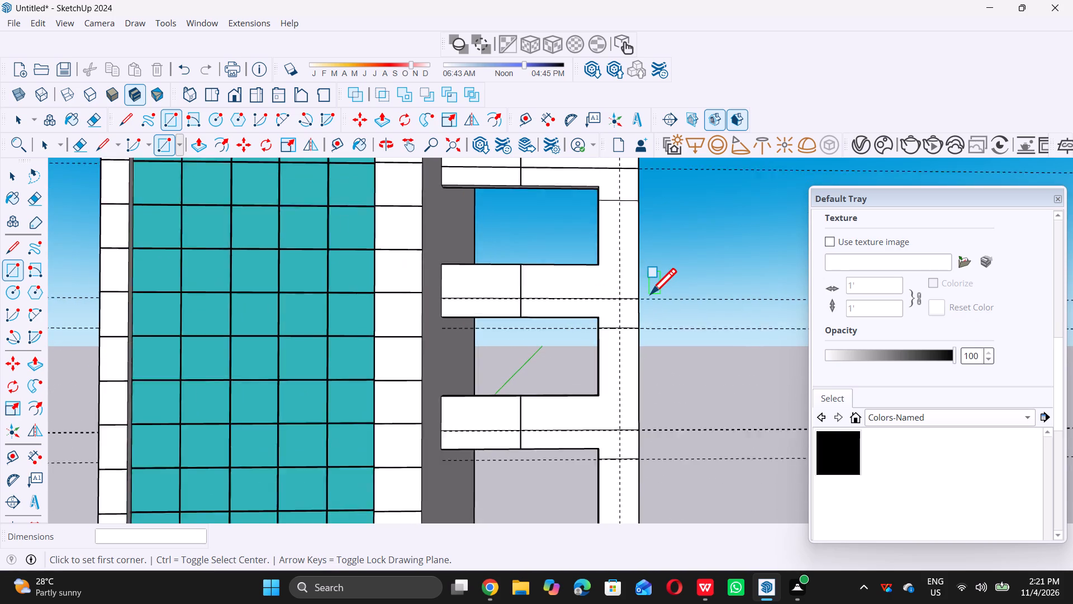
pyautogui.scroll(3, 651, 294)
pyautogui.scroll(6, 417, 318)
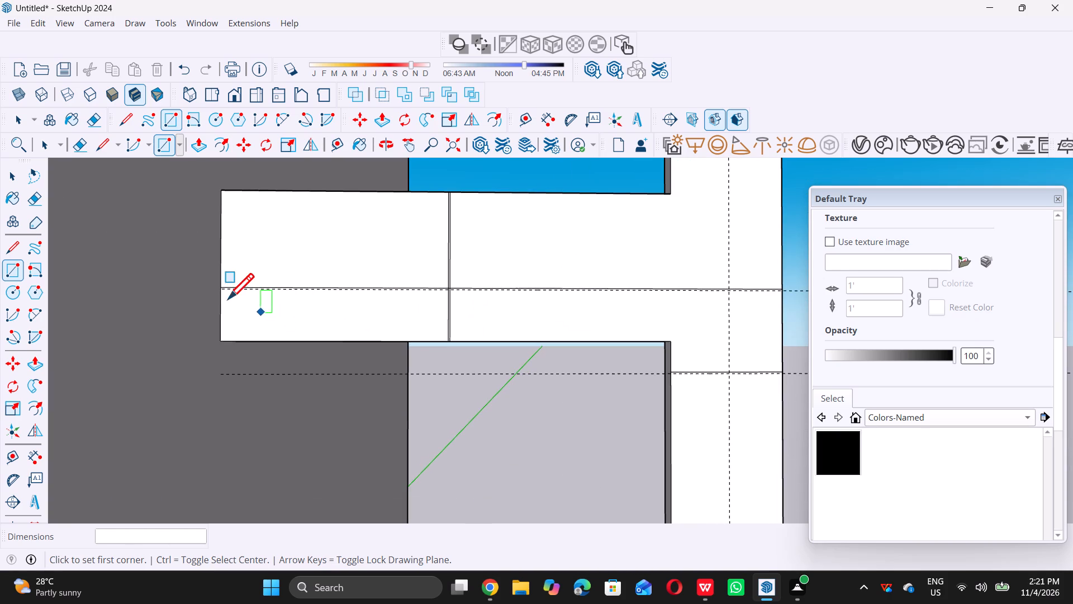
pyautogui.scroll(15, 222, 292)
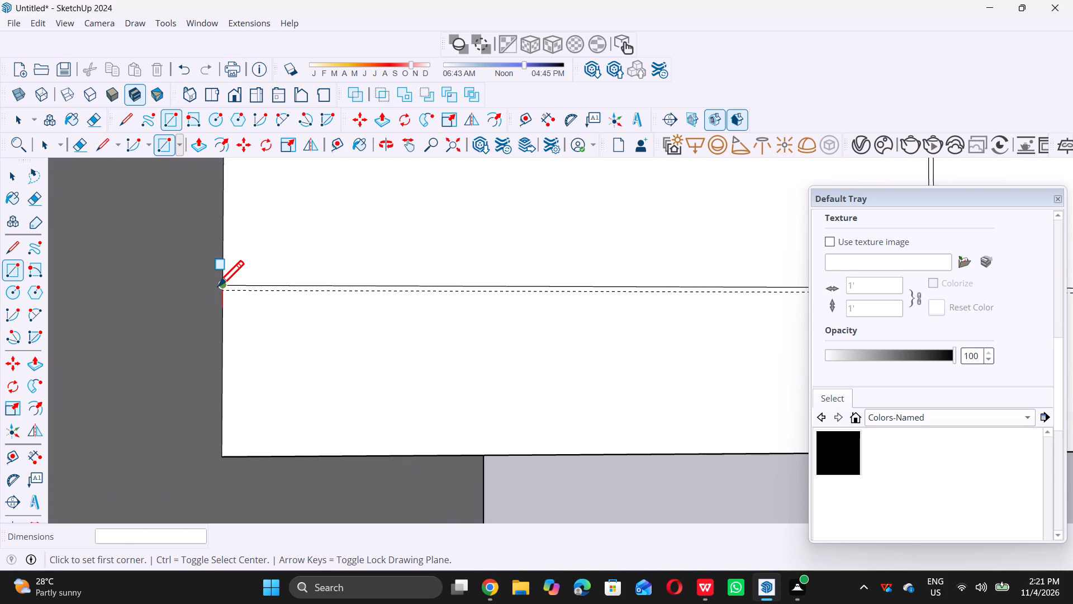
pyautogui.doubleClick(220, 282)
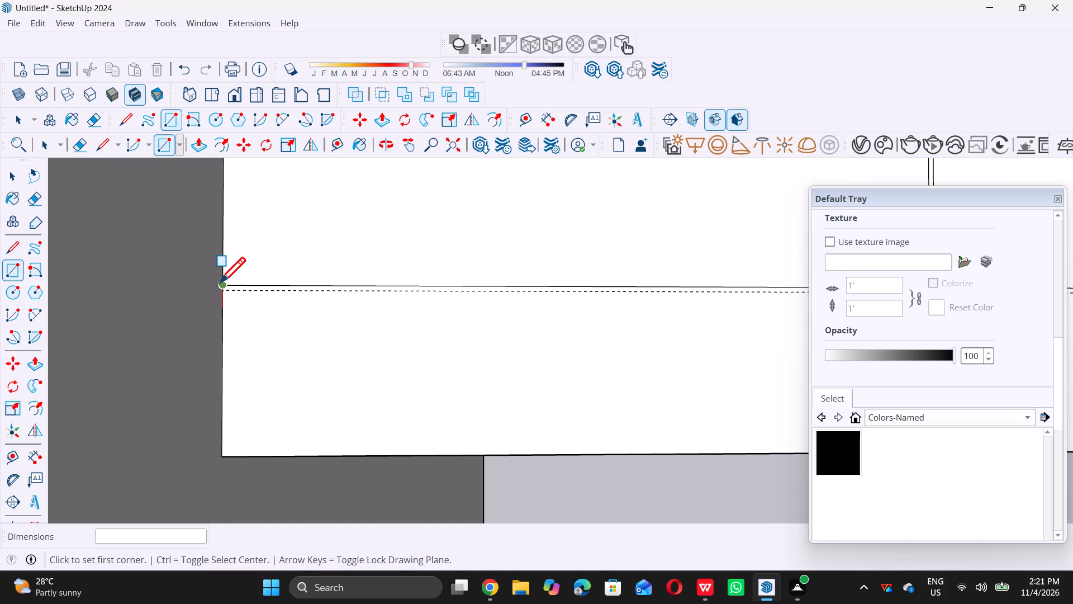
pyautogui.scroll(-18, 398, 306)
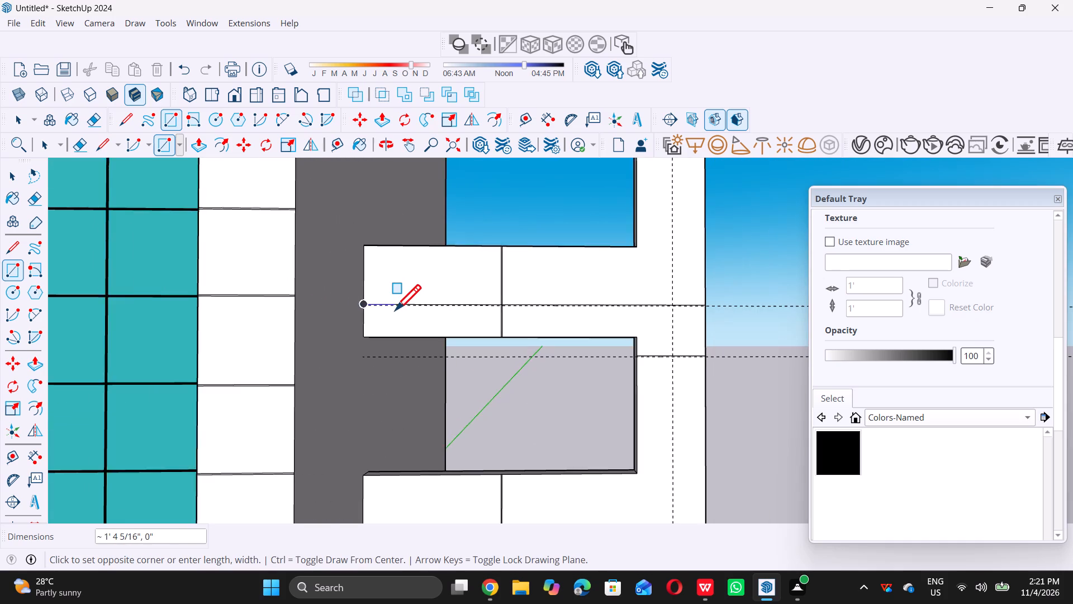
pyautogui.scroll(-4, 395, 310)
pyautogui.scroll(8, 605, 309)
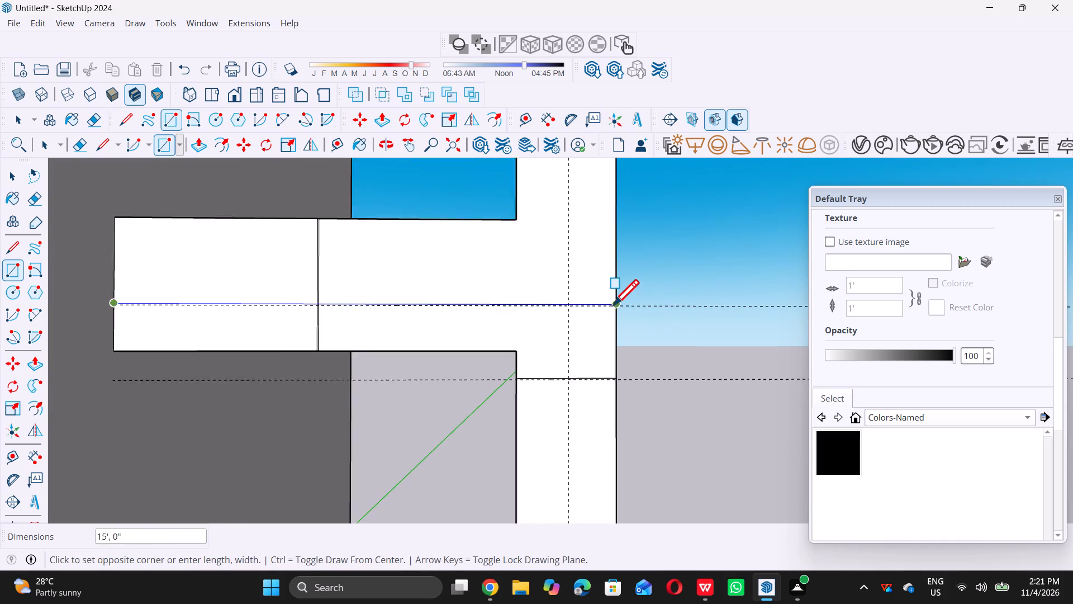
pyautogui.scroll(17, 613, 305)
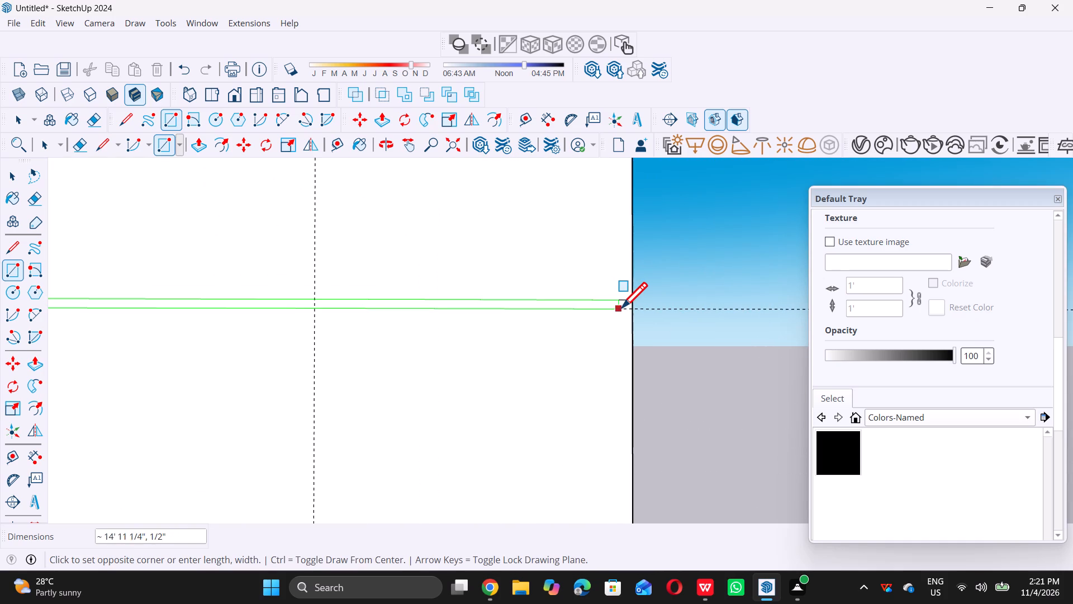
pyautogui.click(628, 309)
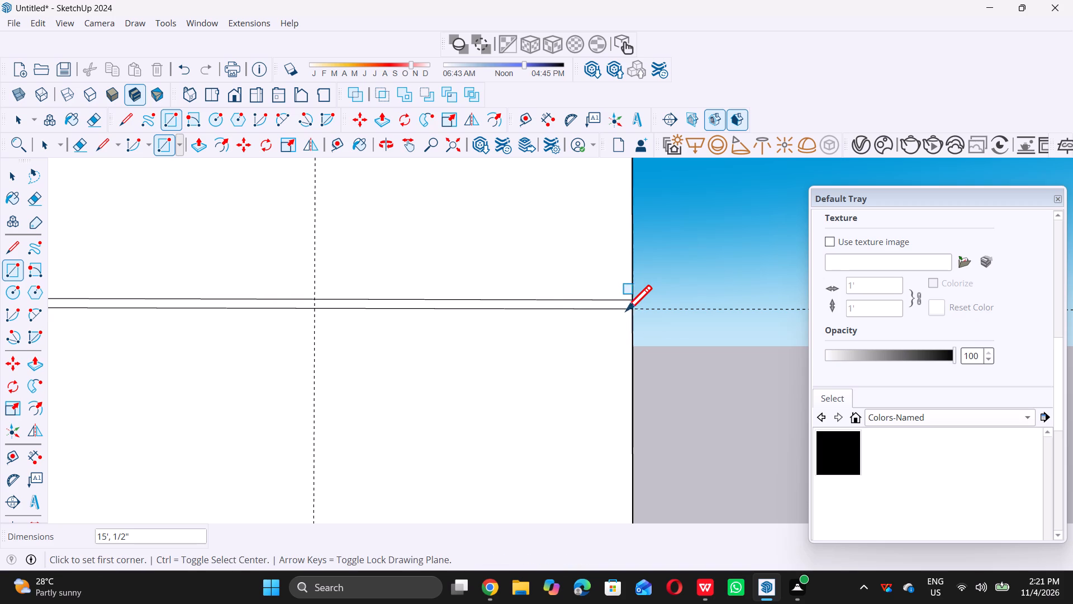
# Draw a 1/2" tall, about 3' wide rectangle between the post's horizontal joint line below the fifth beam and its guide, across the post.
pyautogui.scroll(-20, 506, 324)
pyautogui.scroll(-2, 502, 312)
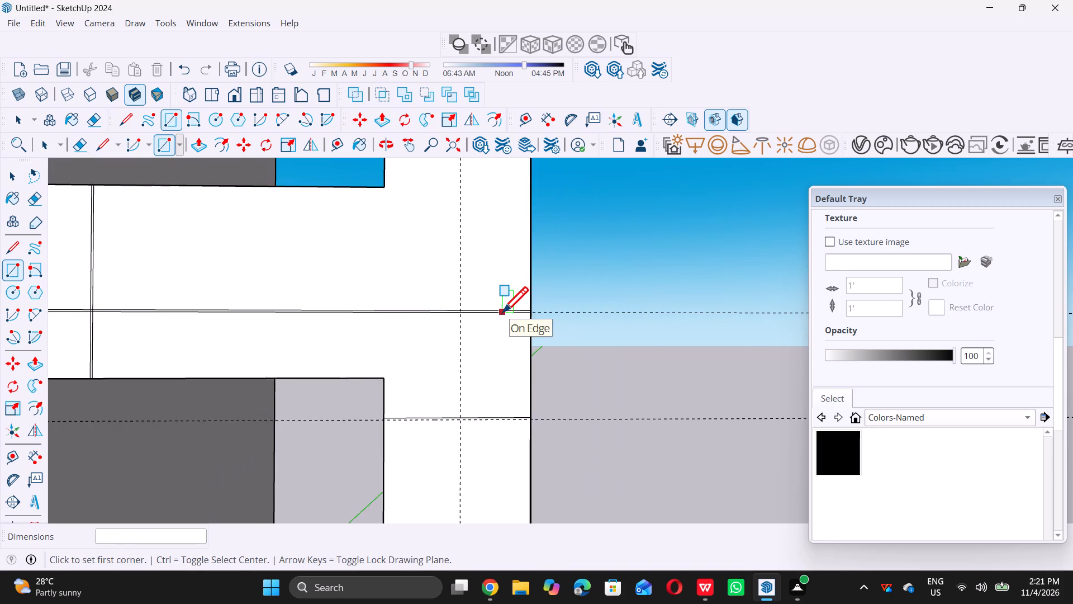
pyautogui.scroll(-6, 502, 312)
pyautogui.scroll(12, 501, 374)
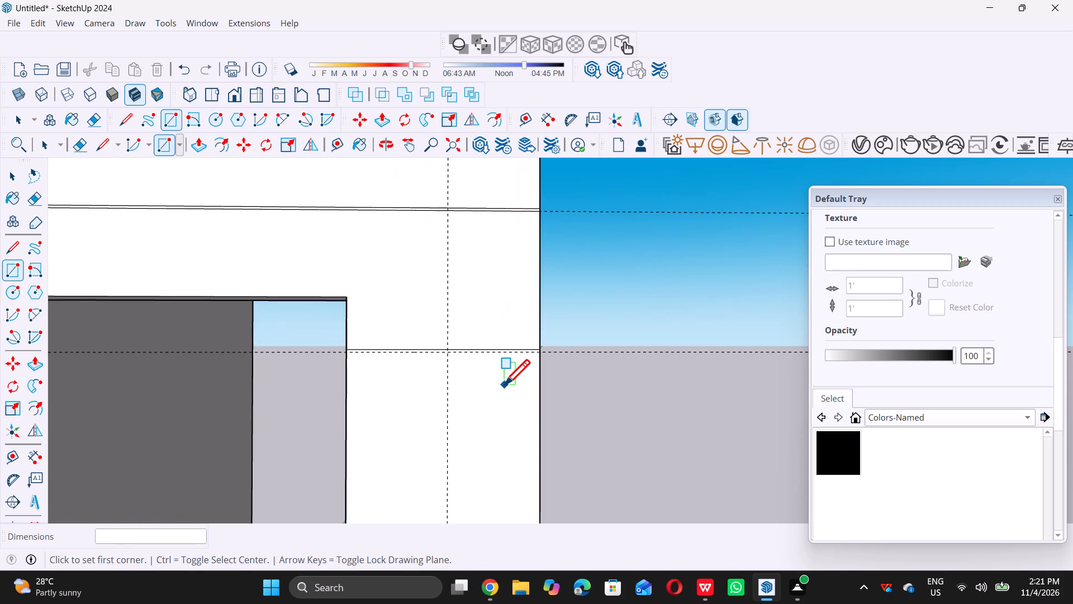
pyautogui.scroll(9, 504, 385)
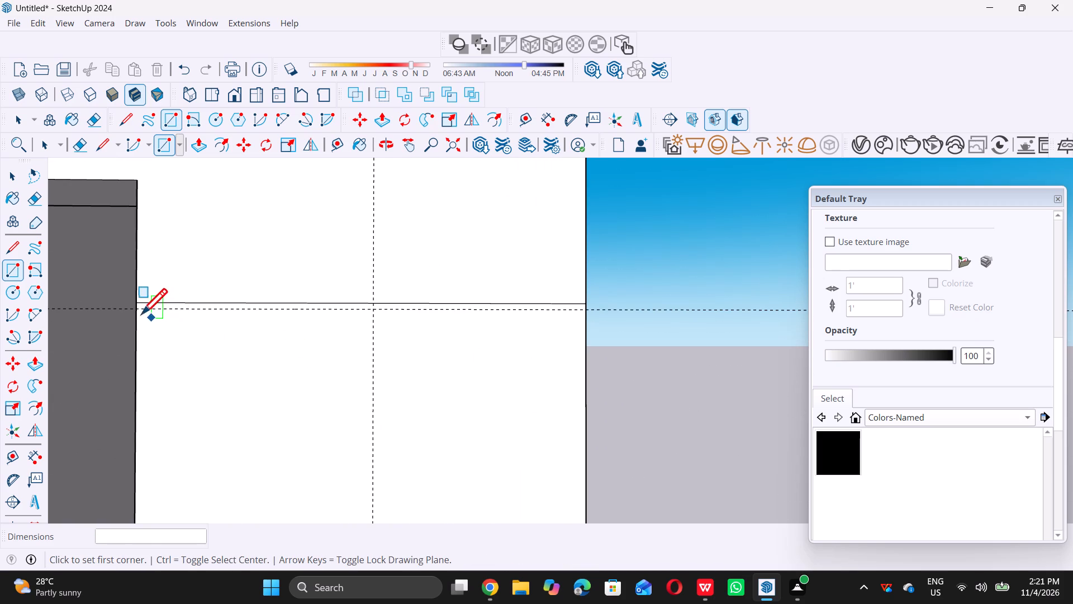
pyautogui.click(138, 304)
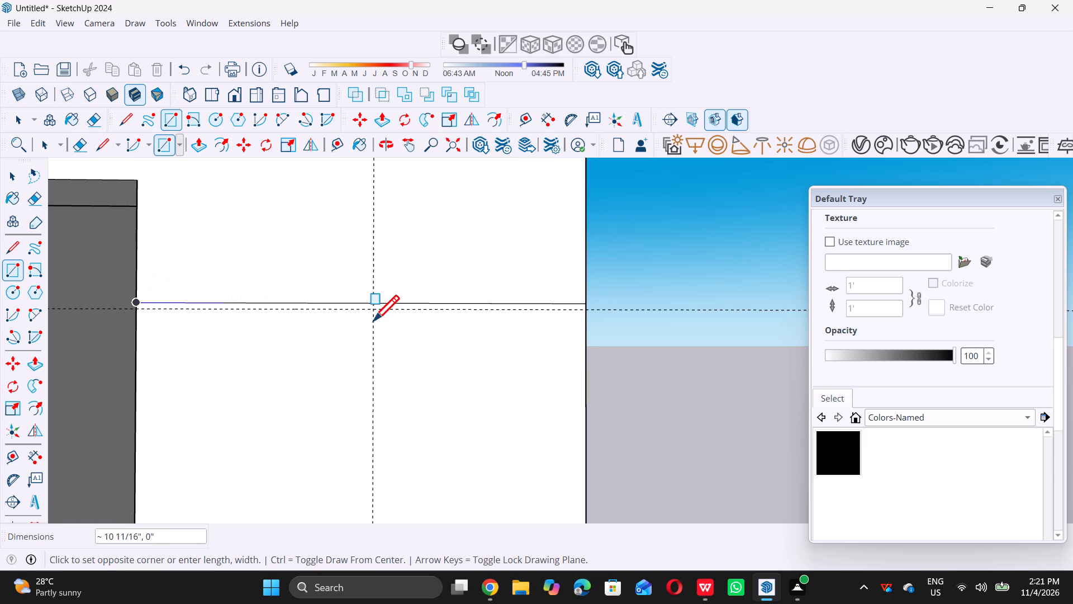
pyautogui.tripleClick(585, 314)
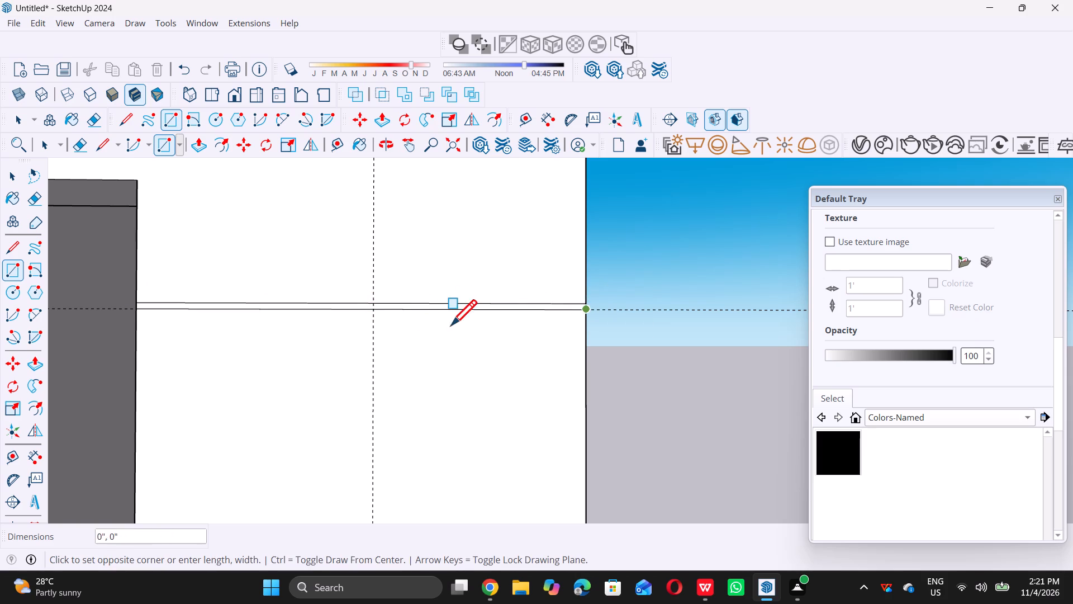
pyautogui.scroll(-19, 368, 314)
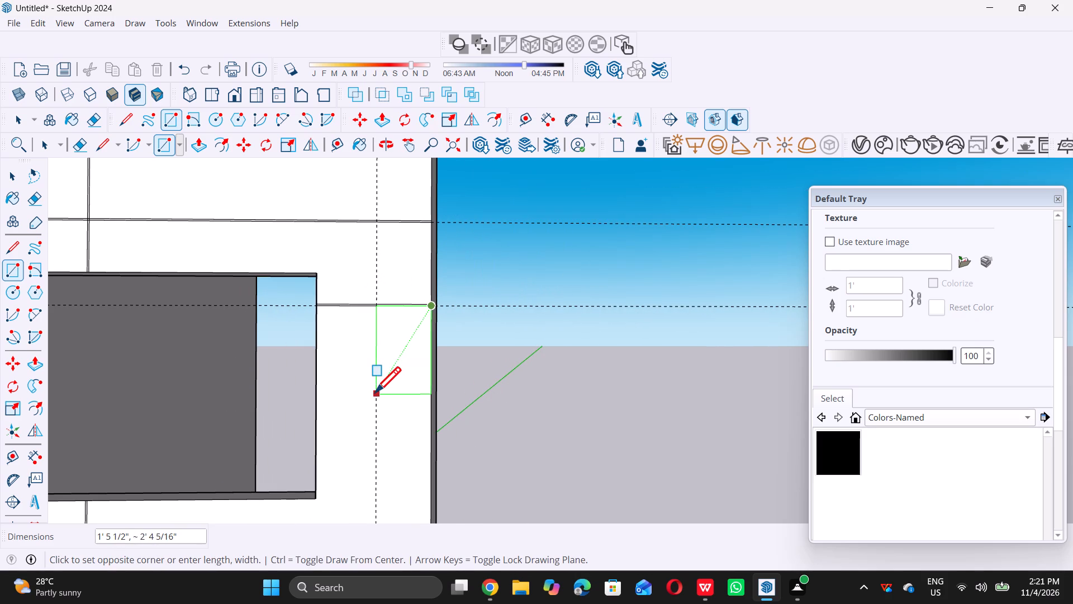
pyautogui.press('space')
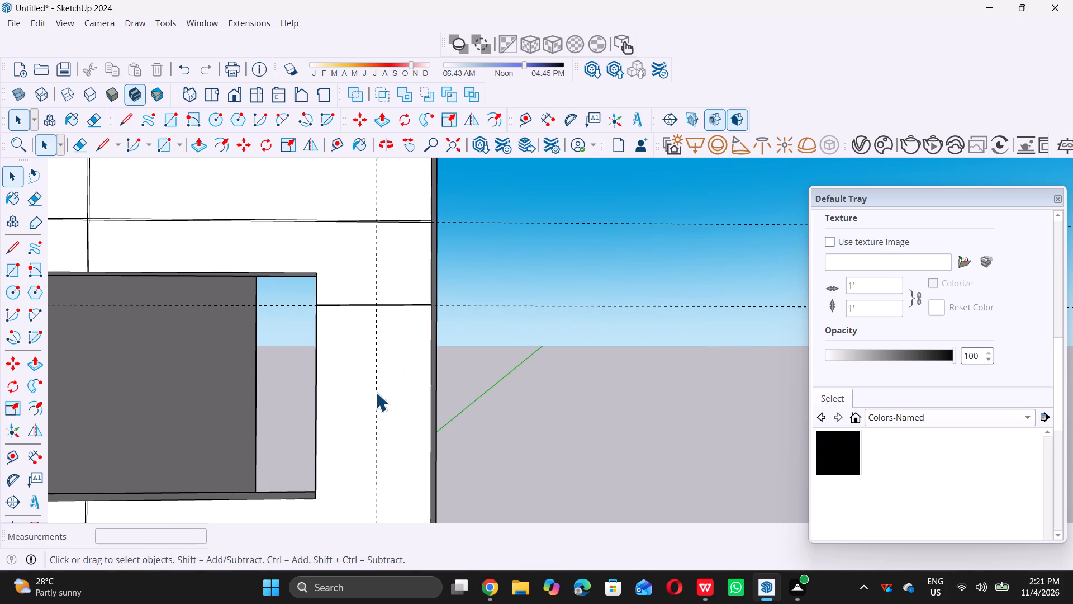
pyautogui.press('r')
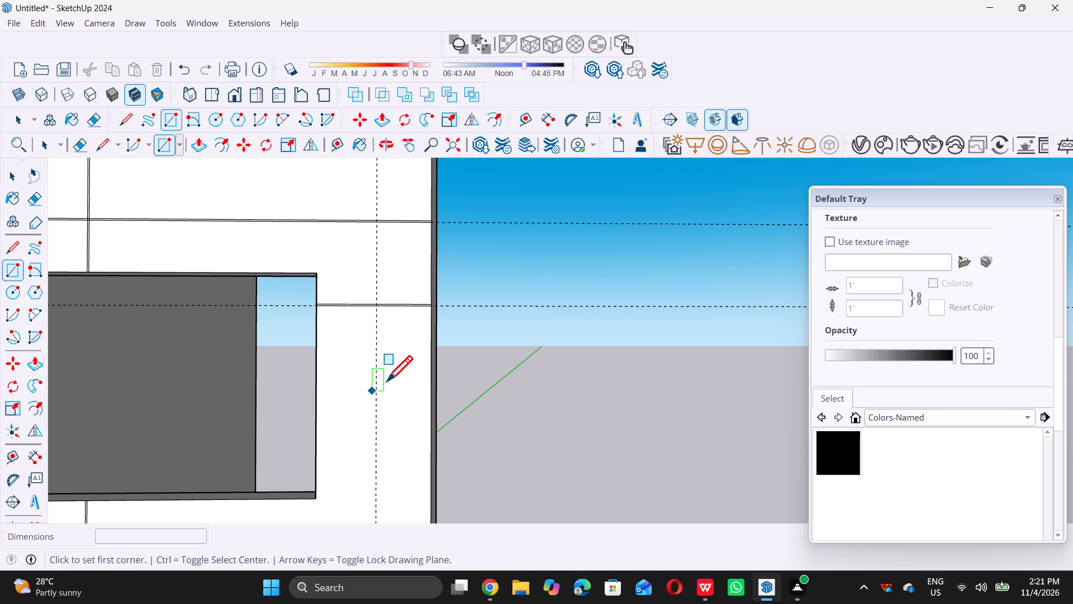
# Draw a 1/2" by 15' rectangle between the sixth beam's horizontal joint line and the guide below it, spanning out to the post's outer edge.
pyautogui.scroll(-11, 403, 348)
pyautogui.scroll(-4, 425, 265)
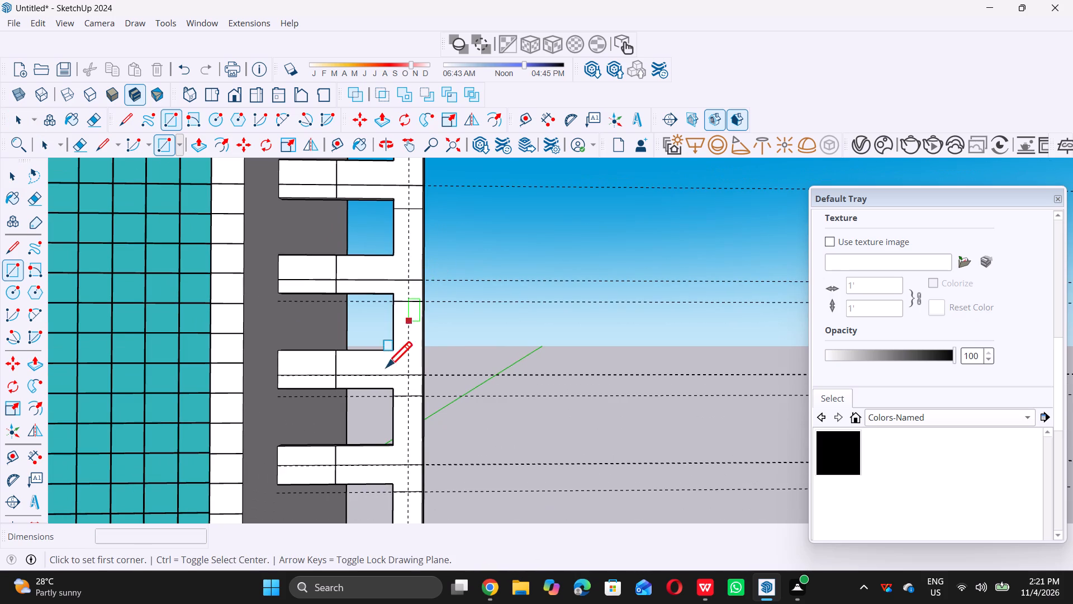
pyautogui.scroll(13, 310, 394)
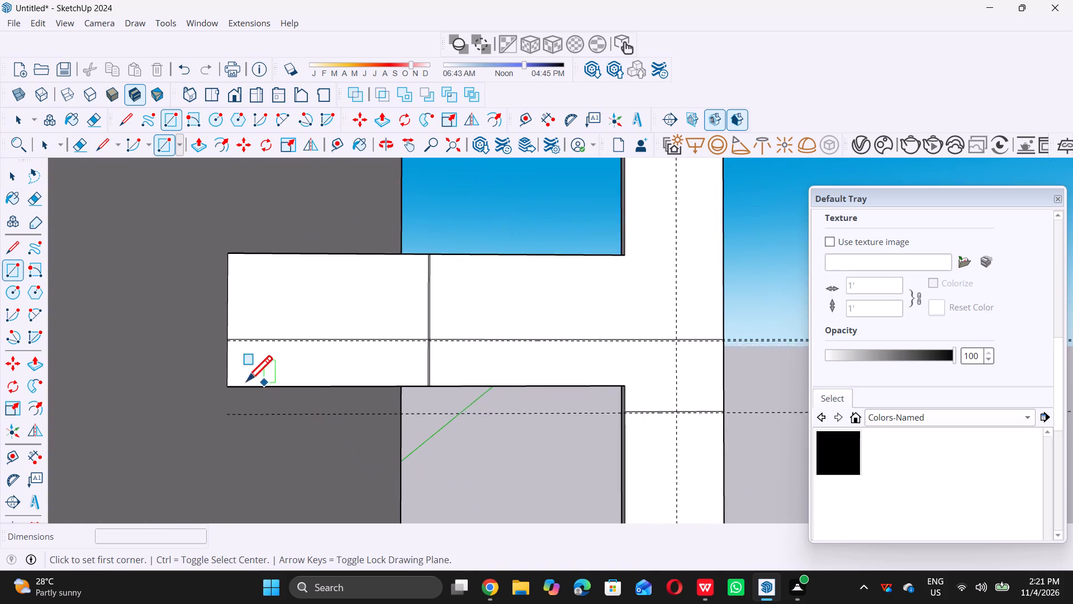
pyautogui.scroll(13, 232, 332)
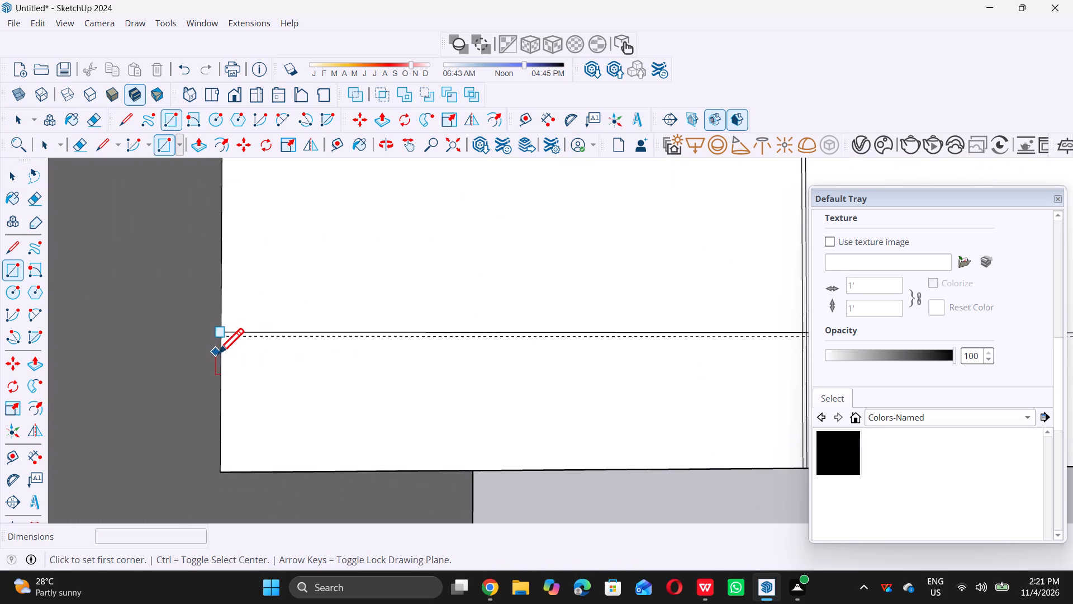
pyautogui.scroll(12, 218, 353)
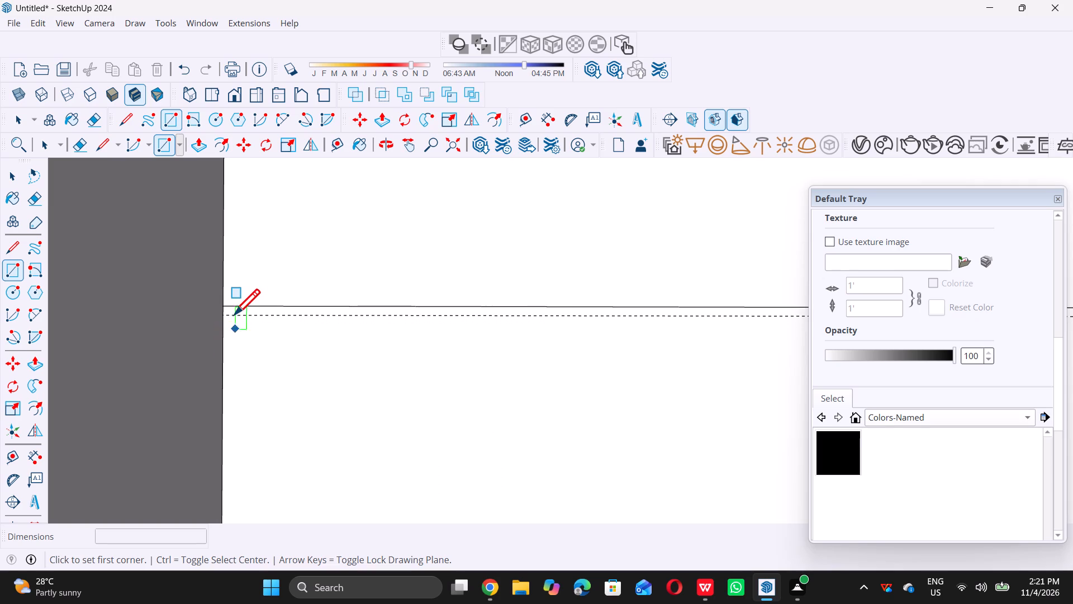
pyautogui.click(228, 308)
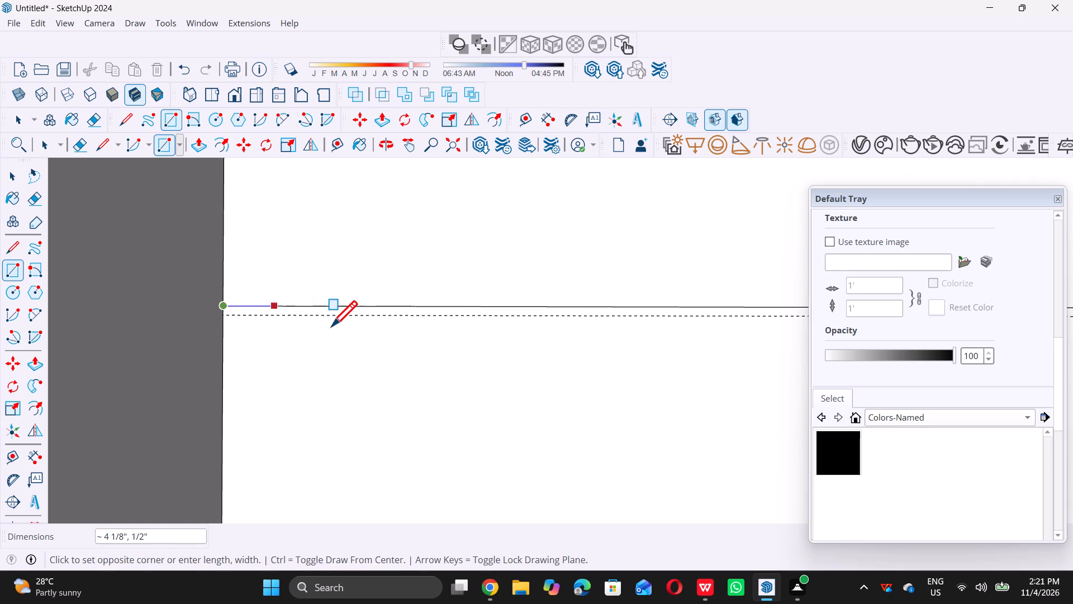
pyautogui.scroll(-20, 333, 328)
pyautogui.scroll(-5, 333, 328)
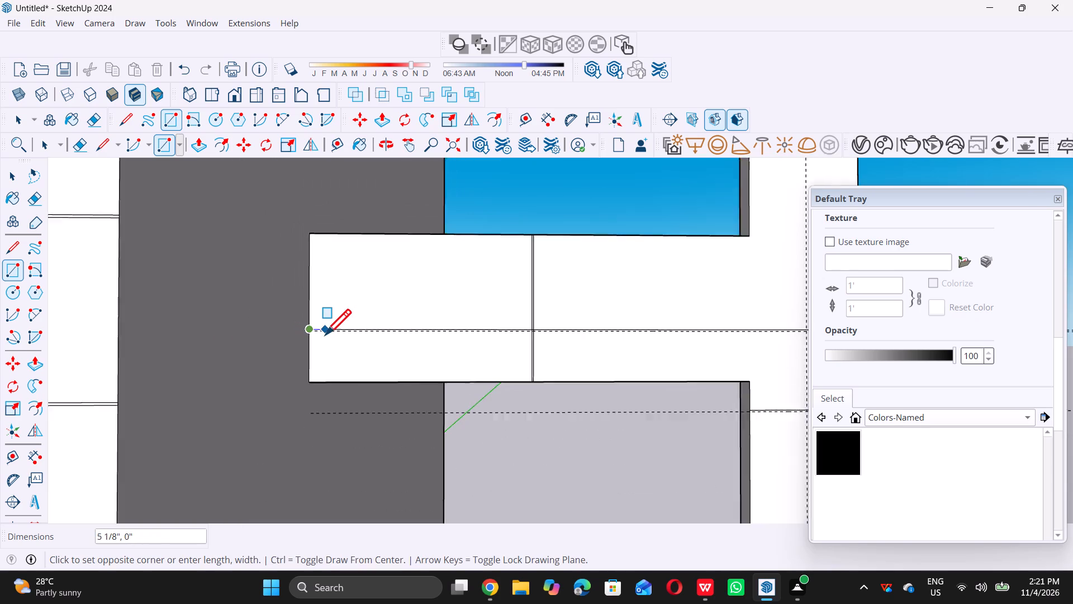
pyautogui.scroll(-4, 325, 334)
pyautogui.scroll(5, 672, 329)
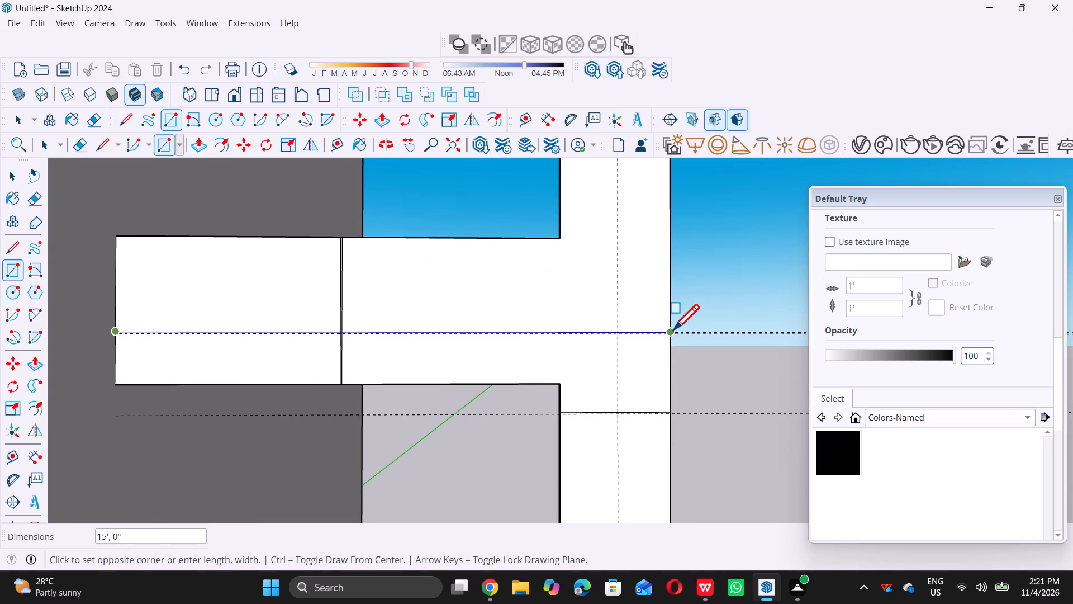
pyautogui.scroll(9, 673, 329)
pyautogui.scroll(-6, 654, 348)
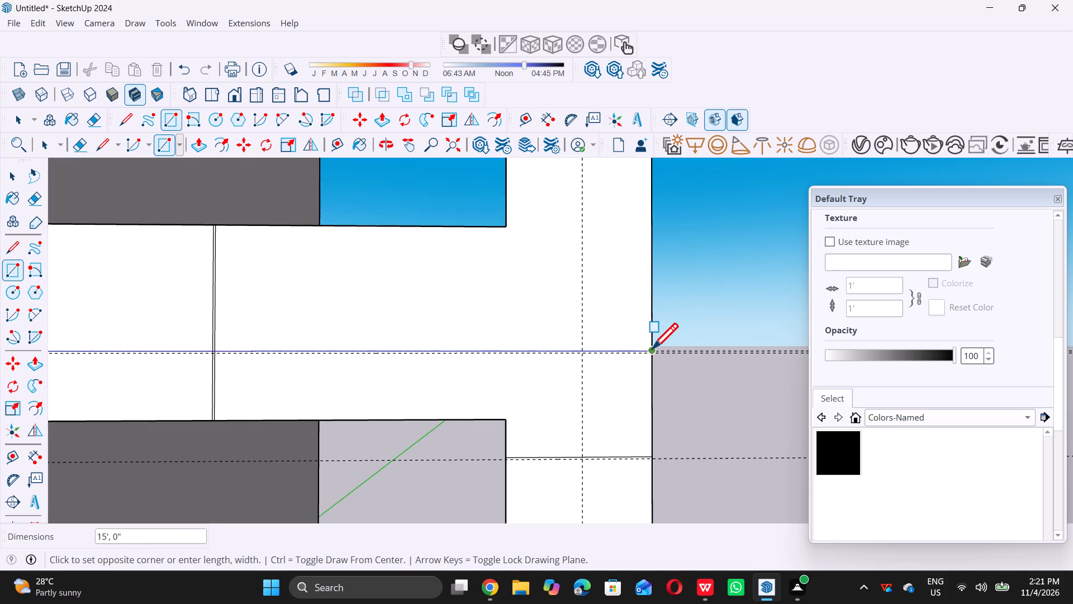
pyautogui.scroll(4, 651, 356)
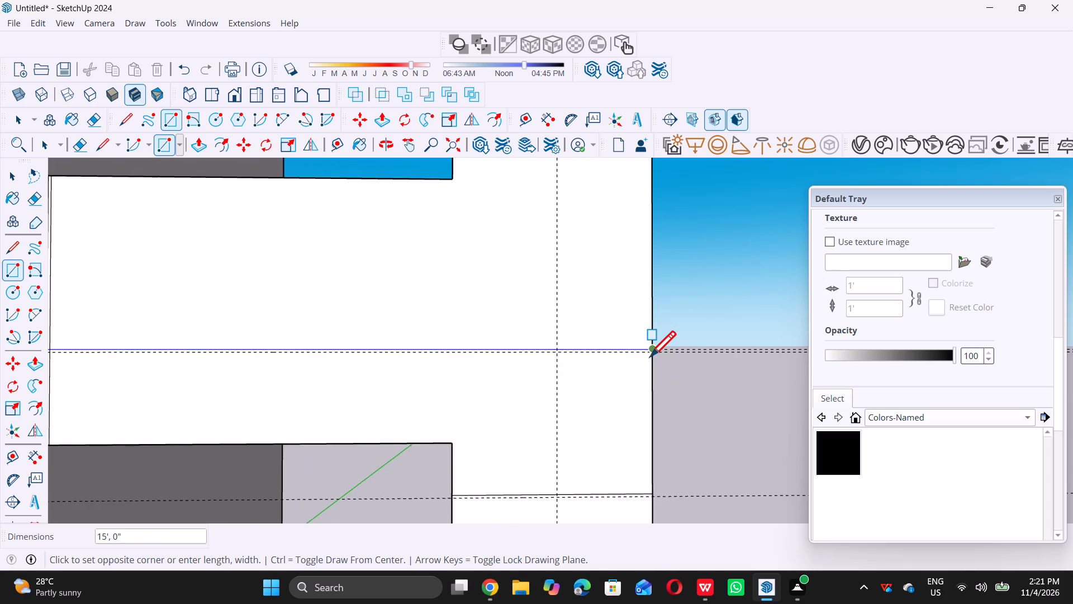
pyautogui.scroll(6, 650, 356)
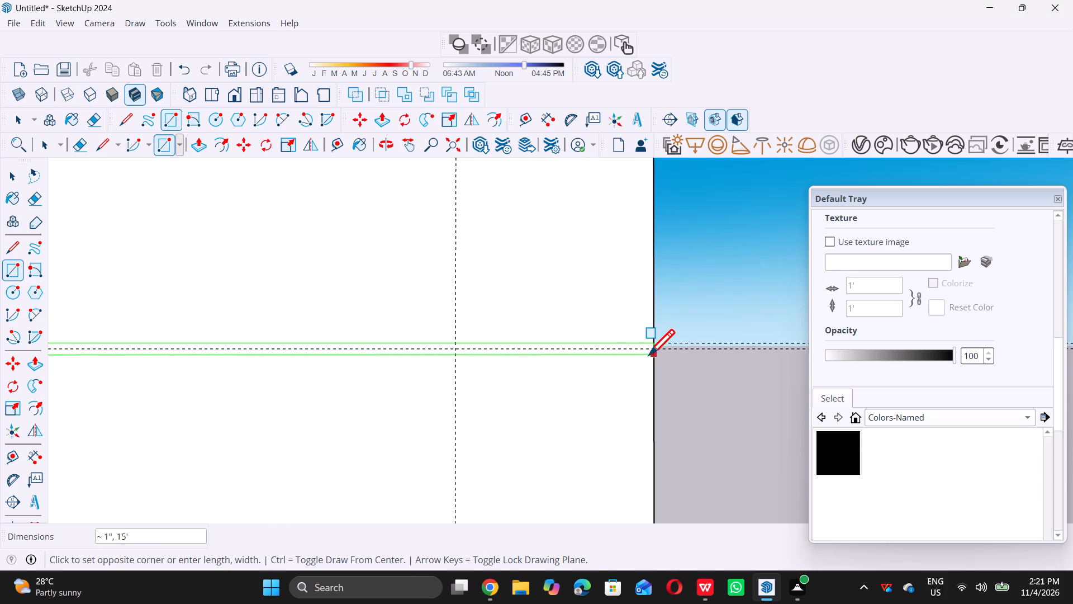
pyautogui.scroll(2, 649, 351)
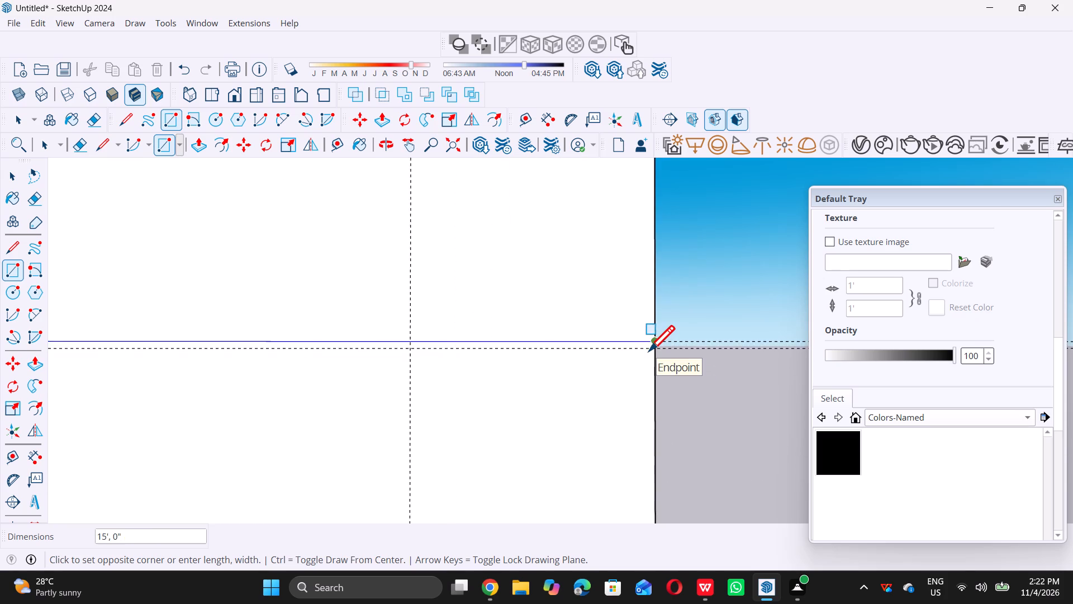
pyautogui.scroll(3, 649, 351)
pyautogui.click(657, 348)
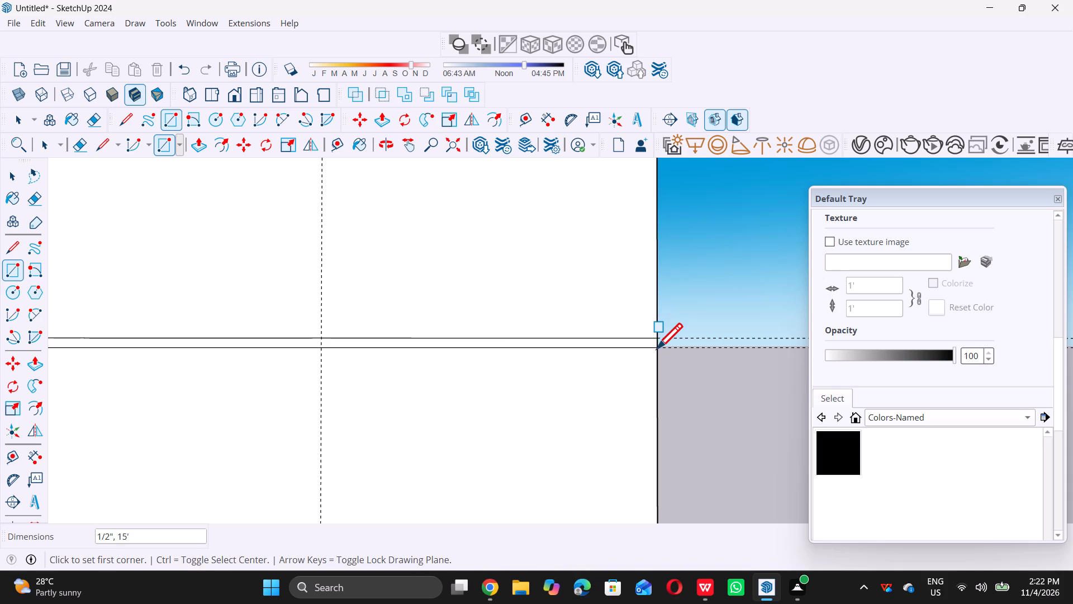
# Draw a 1/2" tall, about 3' 9/16" wide rectangle between the post's joint line below the sixth beam and its guide, across the post.
pyautogui.scroll(-20, 522, 334)
pyautogui.scroll(-3, 522, 334)
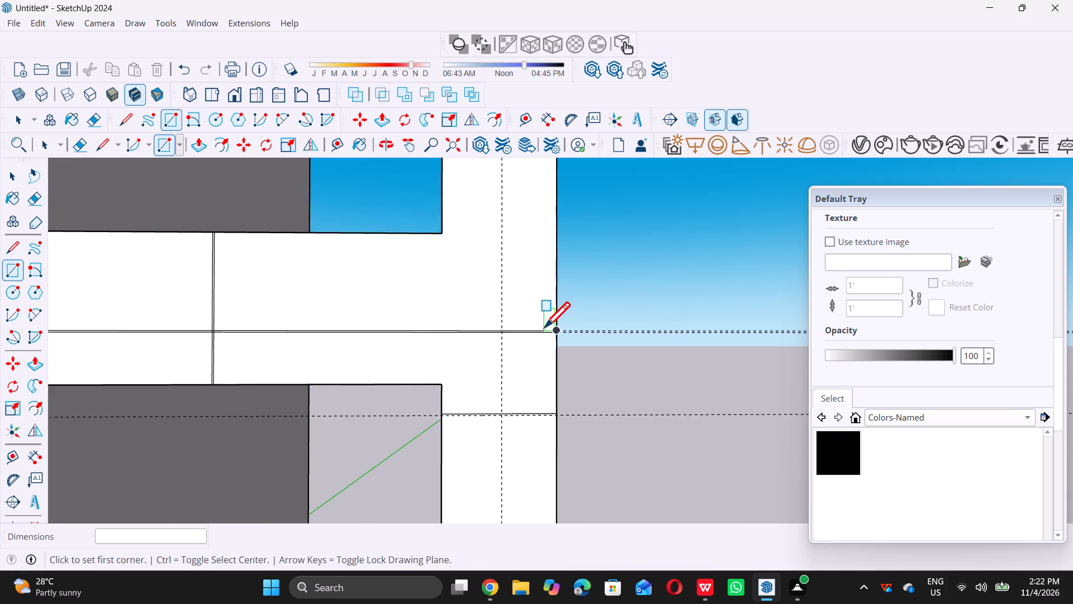
pyautogui.scroll(-5, 544, 327)
pyautogui.scroll(6, 543, 420)
pyautogui.scroll(3, 498, 413)
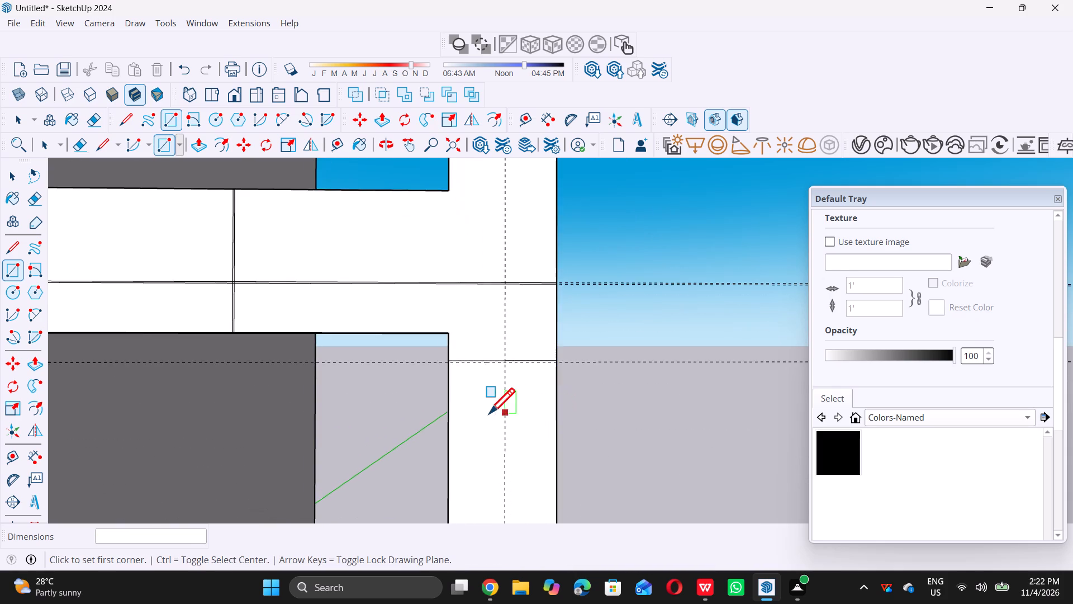
pyautogui.scroll(2, 489, 413)
pyautogui.scroll(9, 479, 369)
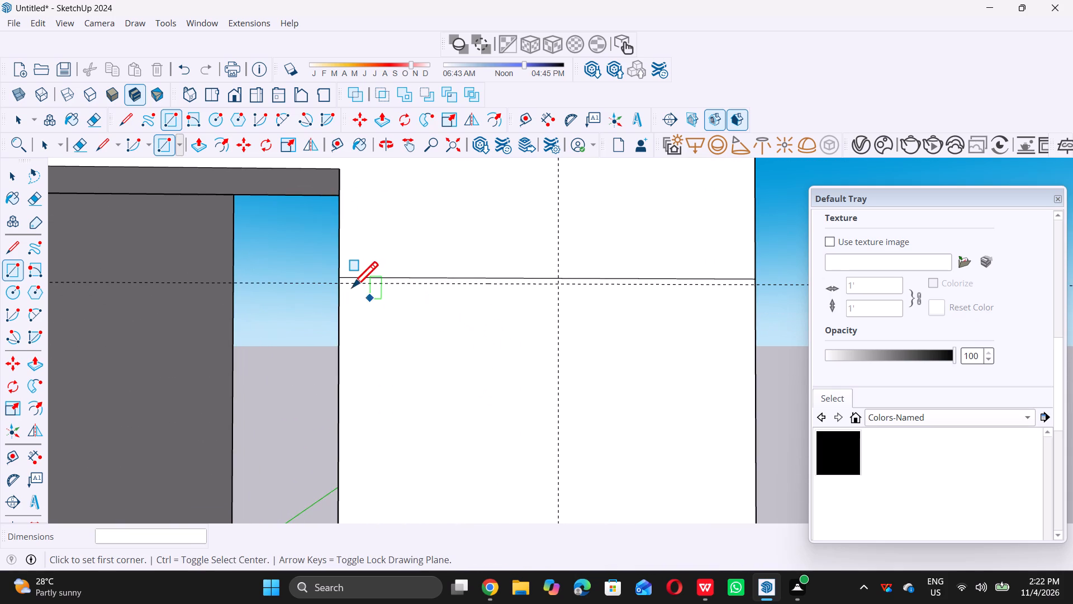
pyautogui.click(346, 280)
pyautogui.scroll(-4, 486, 294)
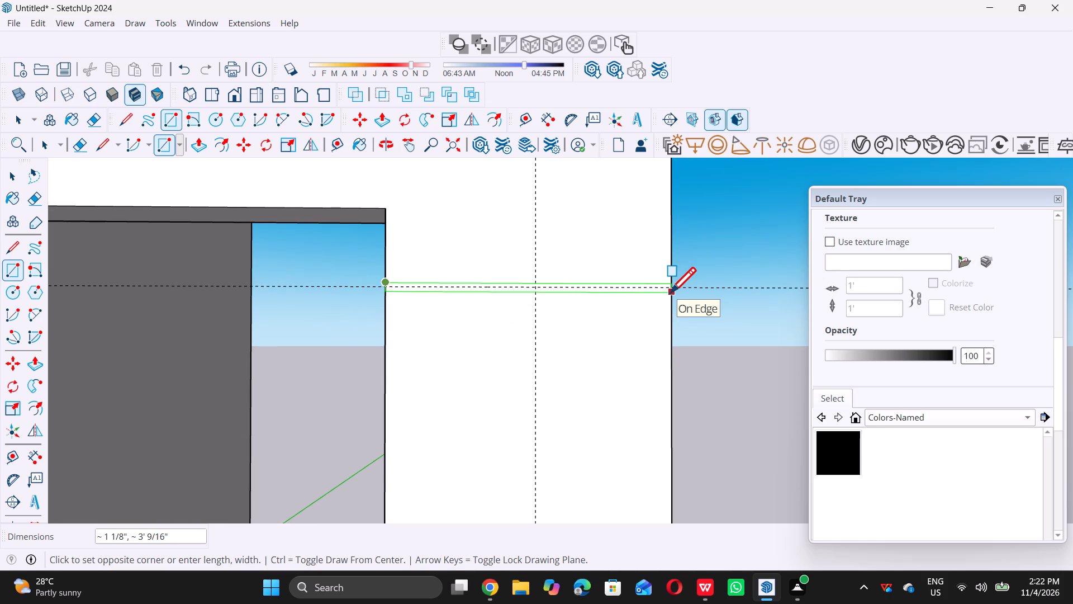
pyautogui.scroll(4, 670, 292)
pyautogui.click(671, 287)
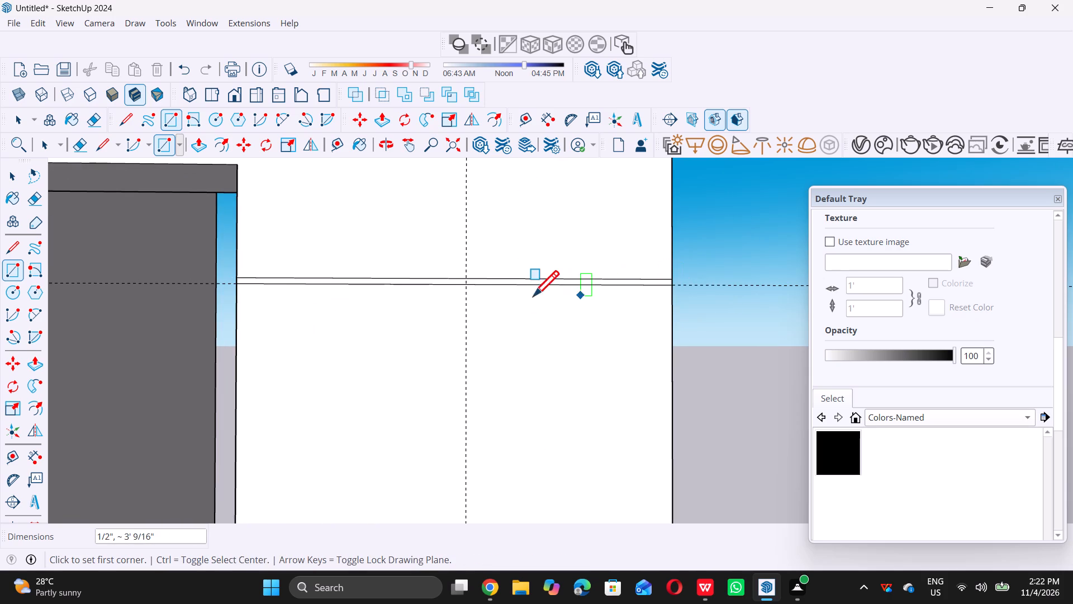
# Draw a 1/2" by 15' rectangle between the seventh beam's horizontal joint line and the guide below it, spanning out to the post's outer edge.
pyautogui.scroll(-20, 494, 295)
pyautogui.scroll(-8, 494, 295)
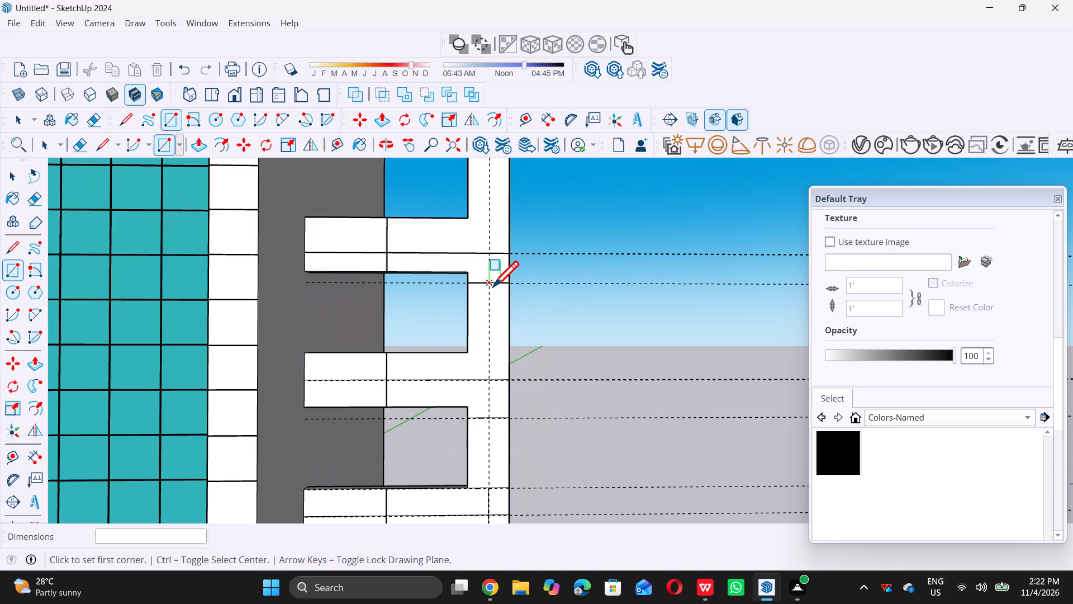
pyautogui.scroll(-8, 493, 286)
pyautogui.scroll(12, 485, 349)
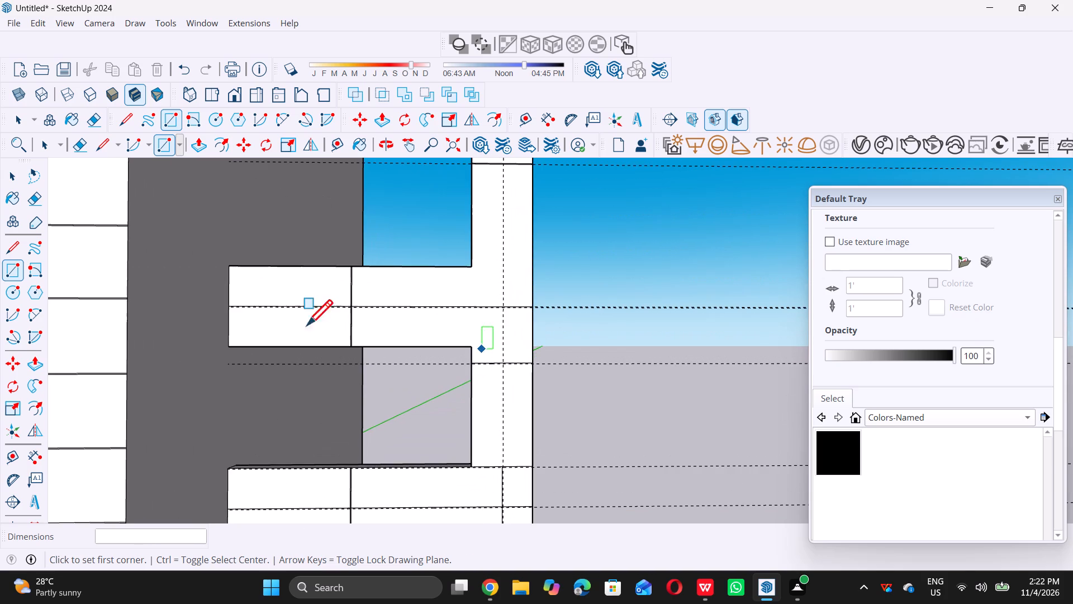
pyautogui.scroll(5, 291, 325)
pyautogui.scroll(9, 201, 298)
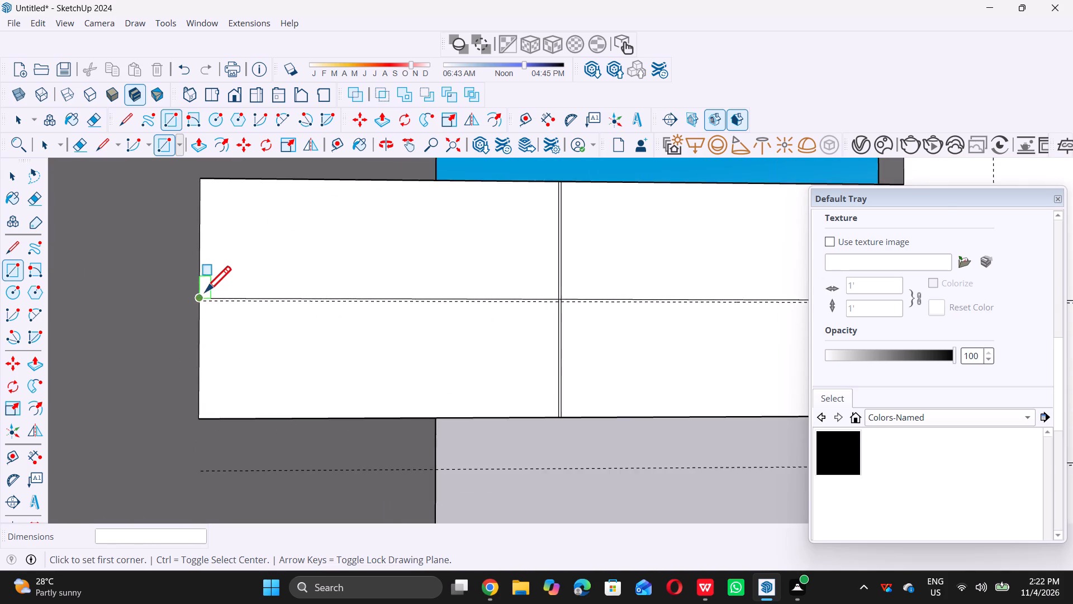
pyautogui.scroll(12, 206, 291)
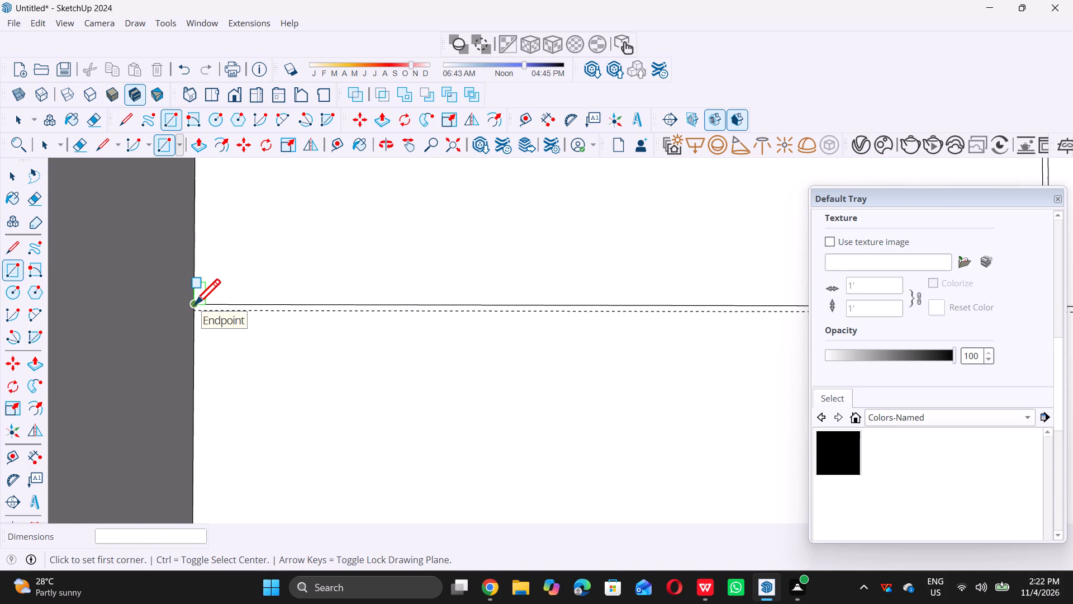
pyautogui.scroll(6, 194, 304)
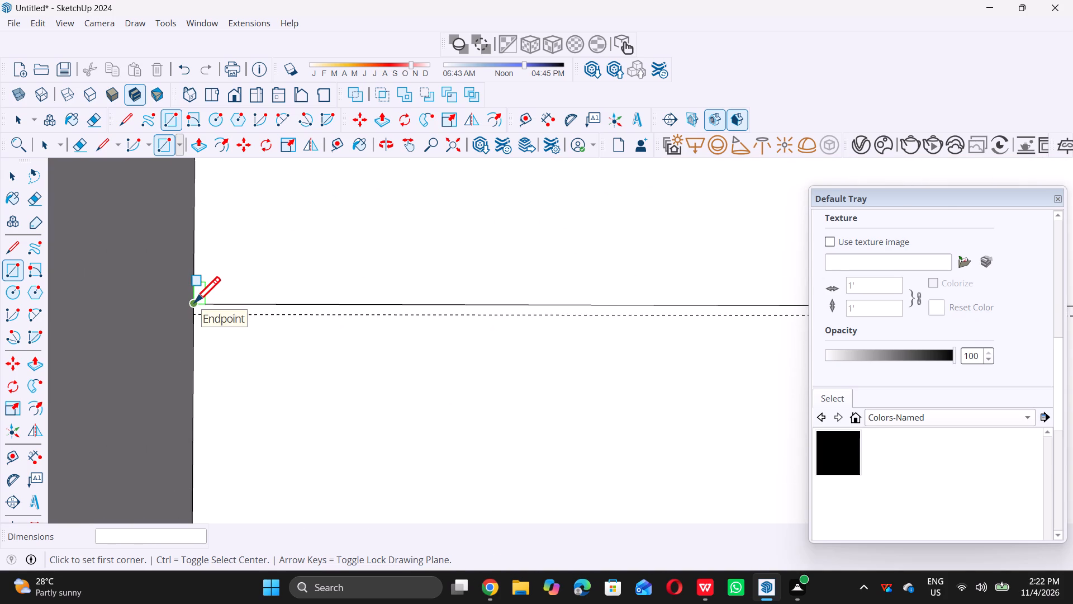
pyautogui.doubleClick(194, 302)
pyautogui.scroll(-16, 254, 320)
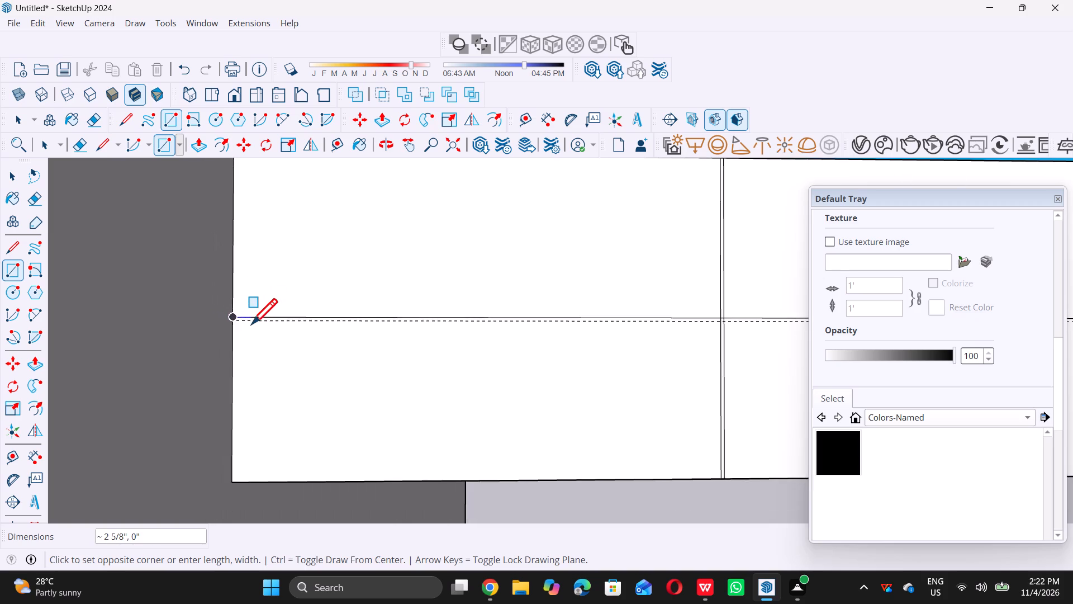
pyautogui.scroll(-16, 251, 324)
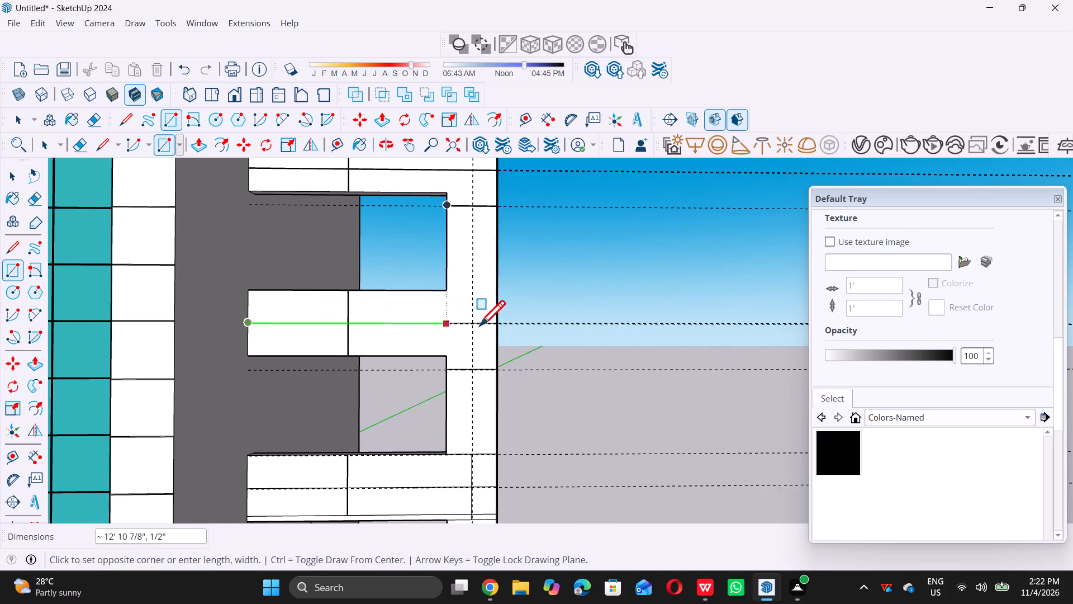
pyautogui.scroll(5, 492, 323)
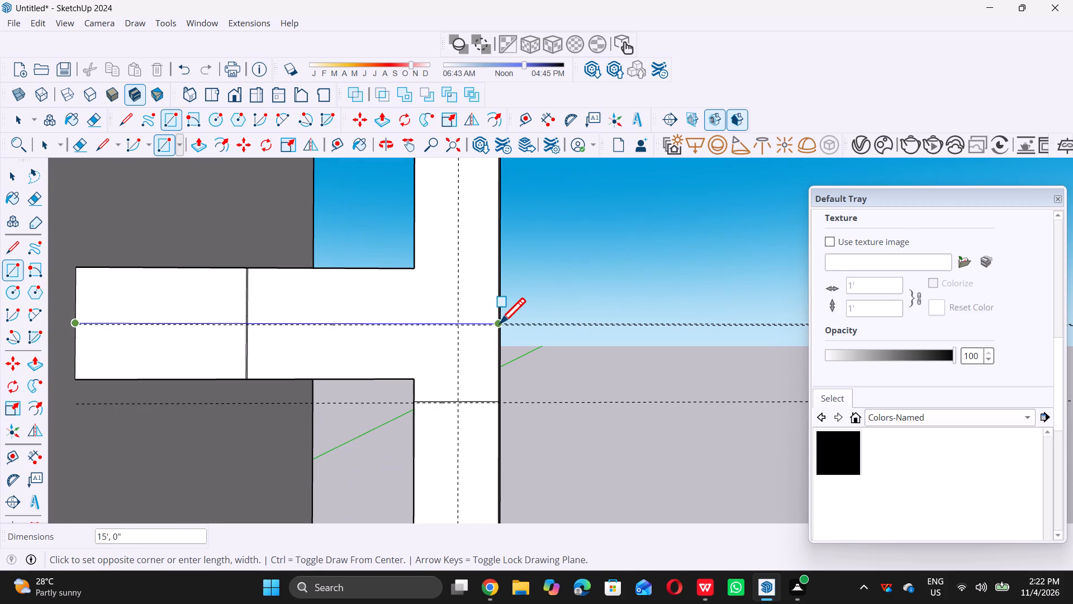
pyautogui.scroll(18, 500, 323)
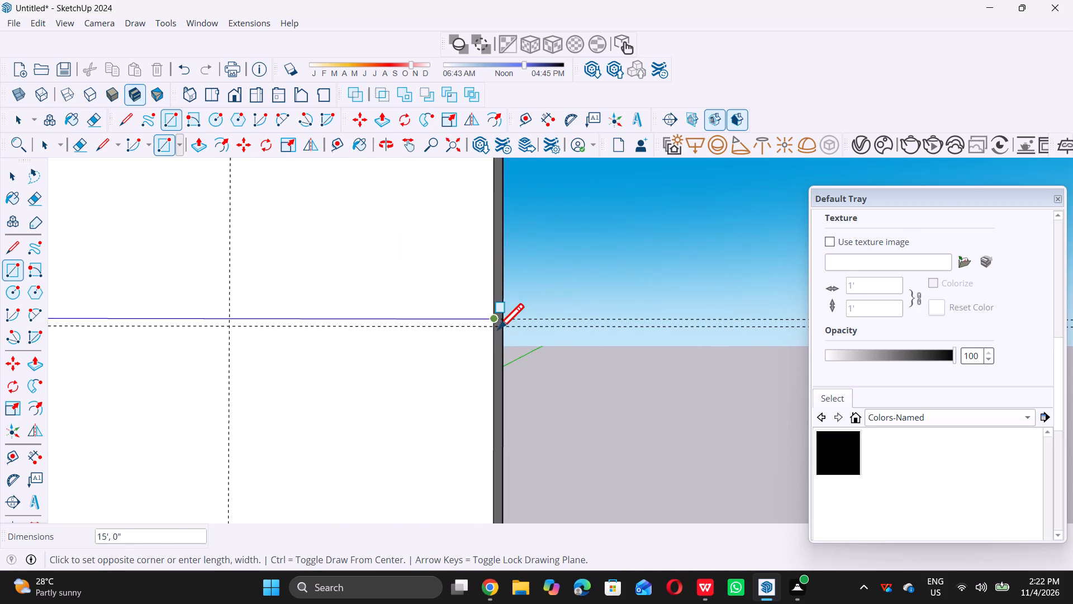
pyautogui.click(490, 329)
# Draw a 1/2" tall, about 3' 9/16" wide rectangle between the post's joint line below the seventh beam and its guide, across the post.
pyautogui.scroll(-9, 490, 329)
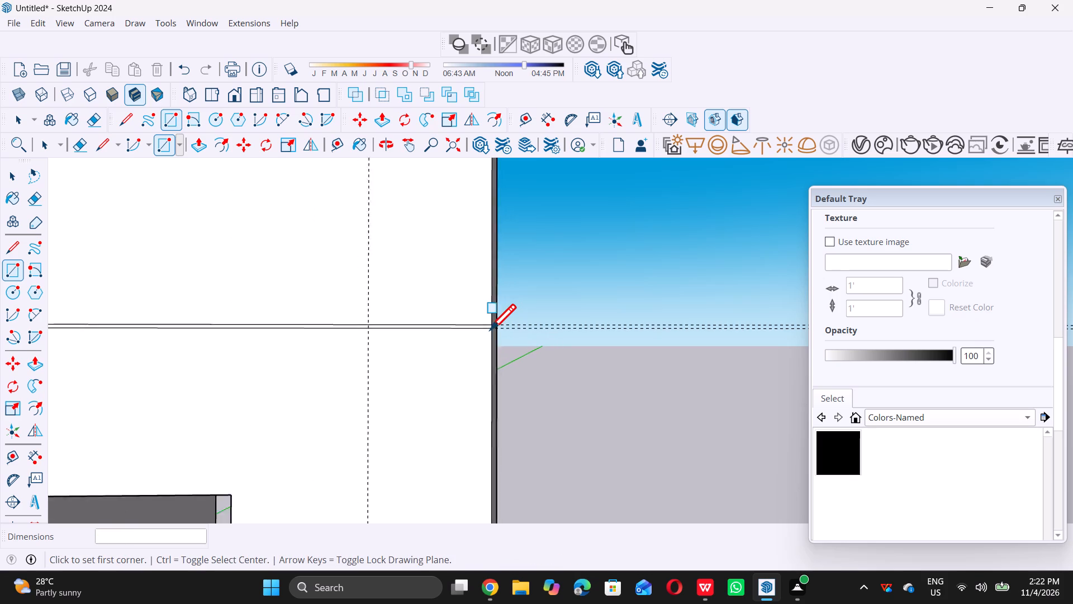
pyautogui.scroll(-18, 490, 329)
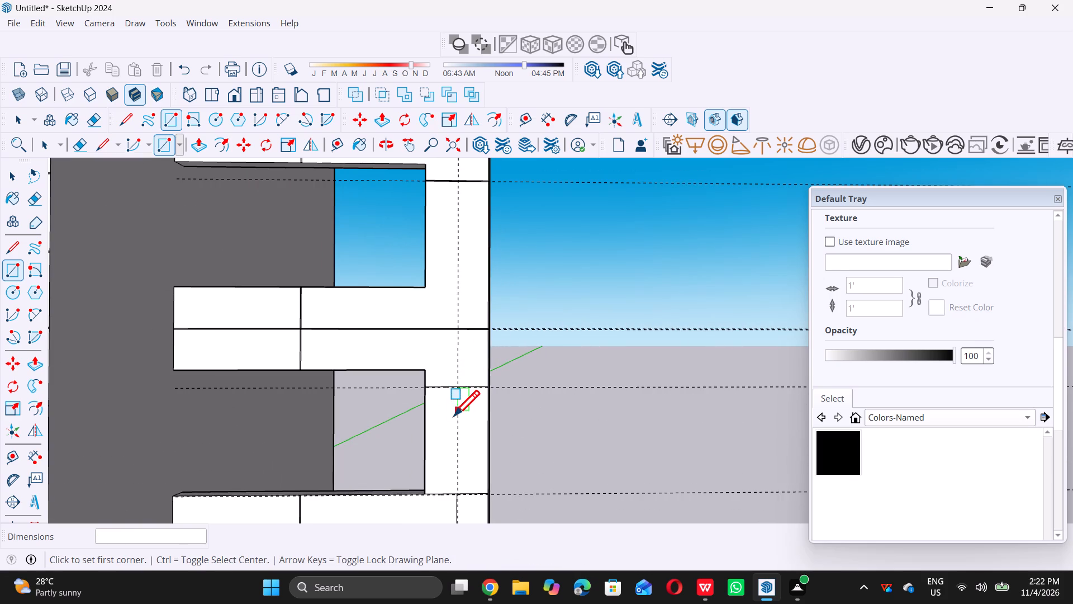
pyautogui.scroll(13, 436, 447)
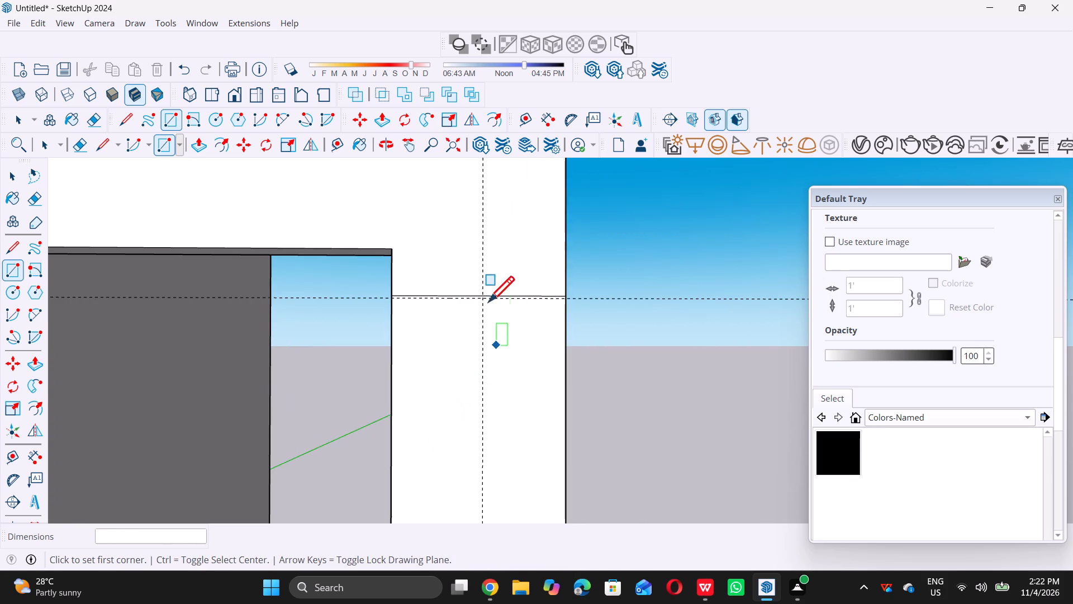
pyautogui.scroll(13, 481, 287)
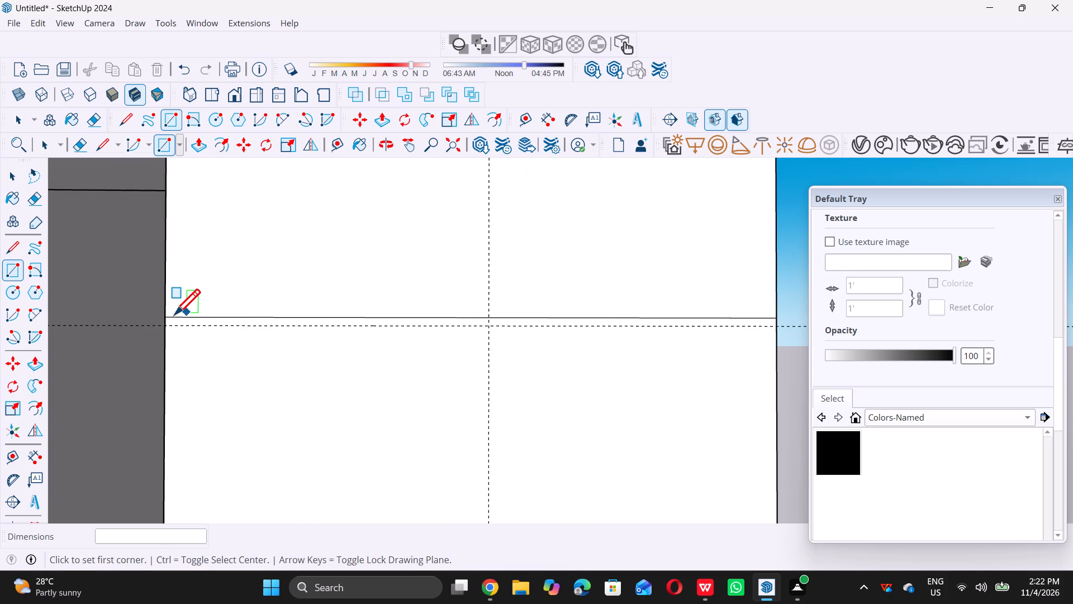
pyautogui.tripleClick(167, 317)
pyautogui.scroll(-4, 329, 331)
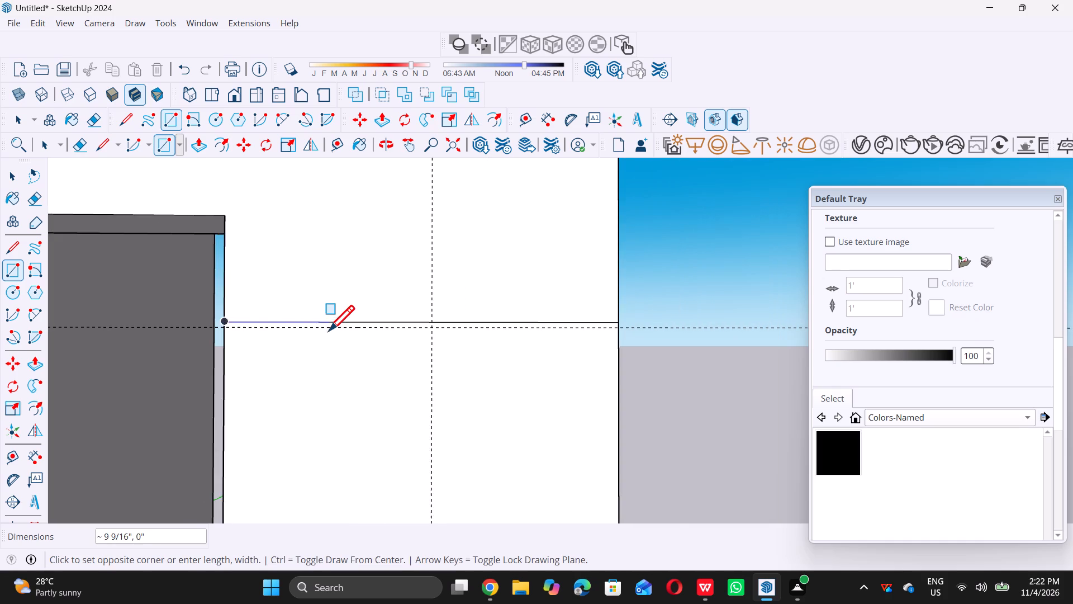
pyautogui.scroll(-4, 329, 331)
pyautogui.scroll(5, 547, 335)
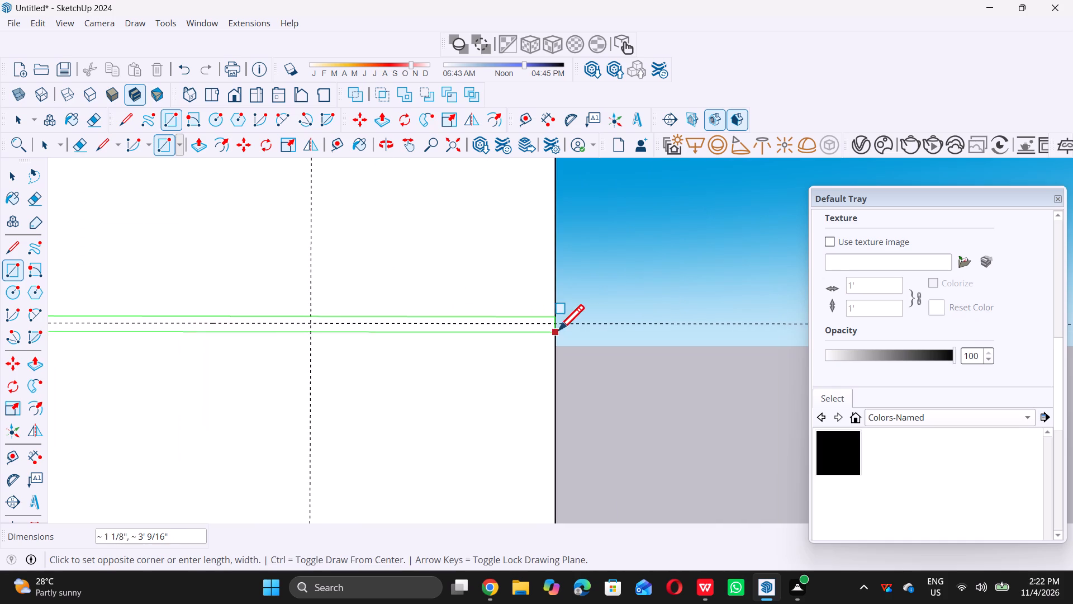
pyautogui.tripleClick(557, 328)
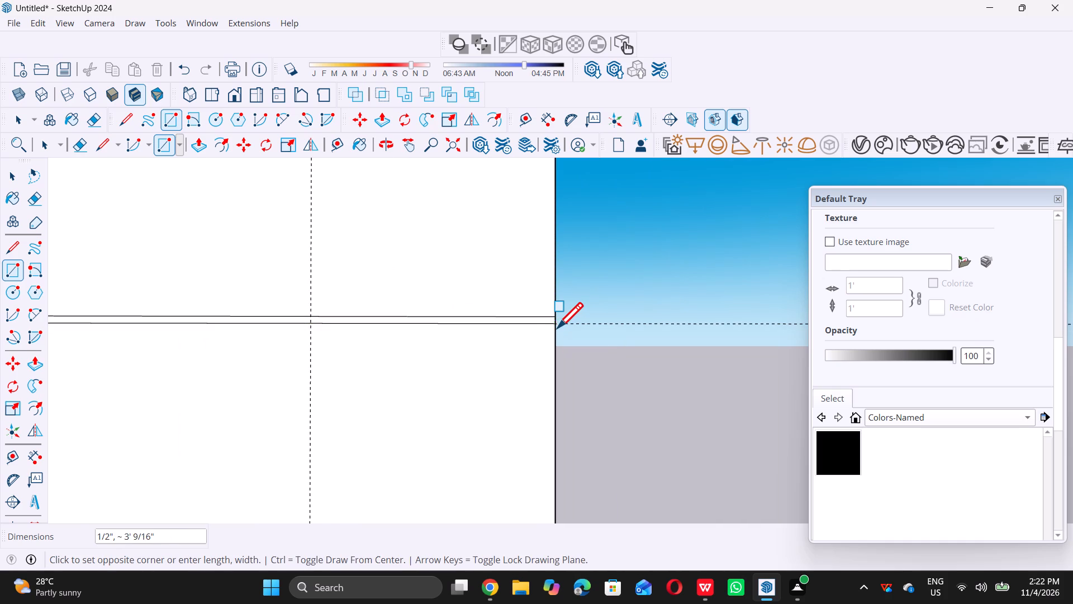
pyautogui.scroll(-16, 516, 352)
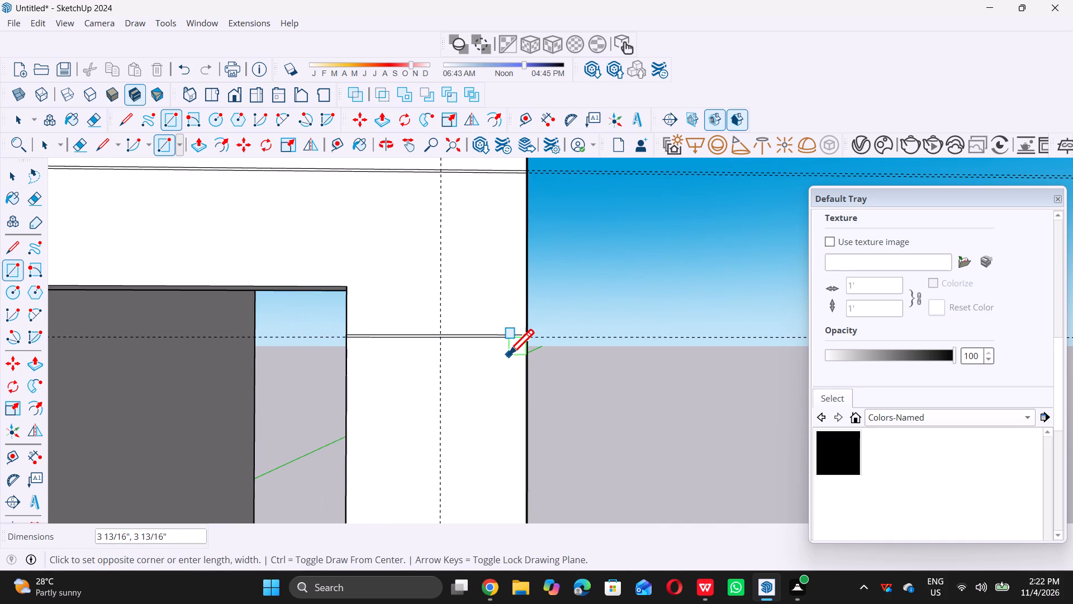
pyautogui.press('space')
pyautogui.write('r')
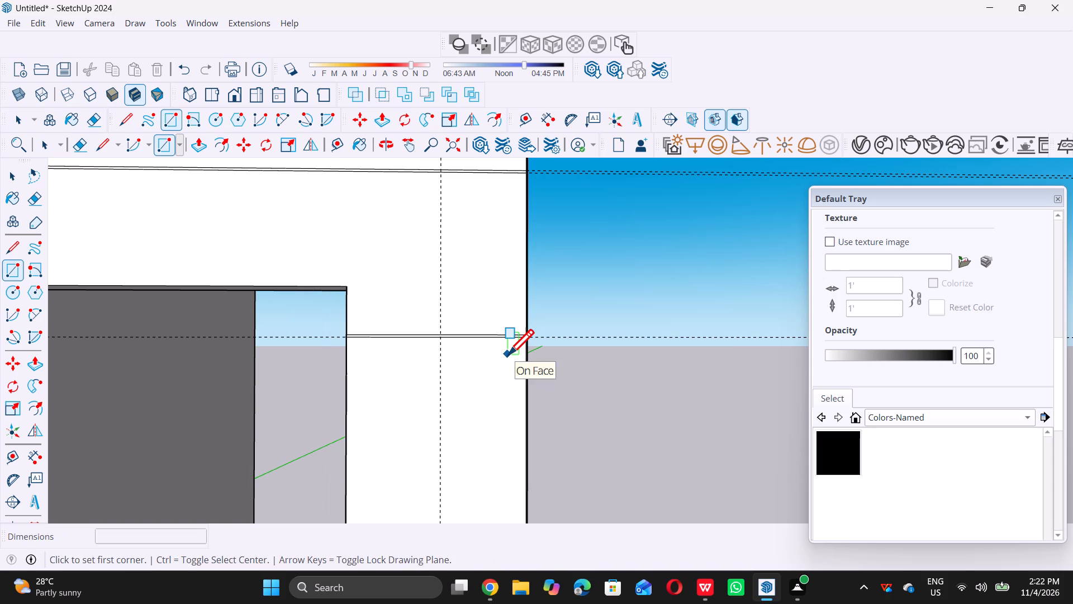
# Draw a 1/2" by 15' rectangle between the eighth beam's horizontal joint line and the guide below it, spanning out to the post's outer edge.
pyautogui.scroll(-6, 506, 365)
pyautogui.scroll(-5, 477, 249)
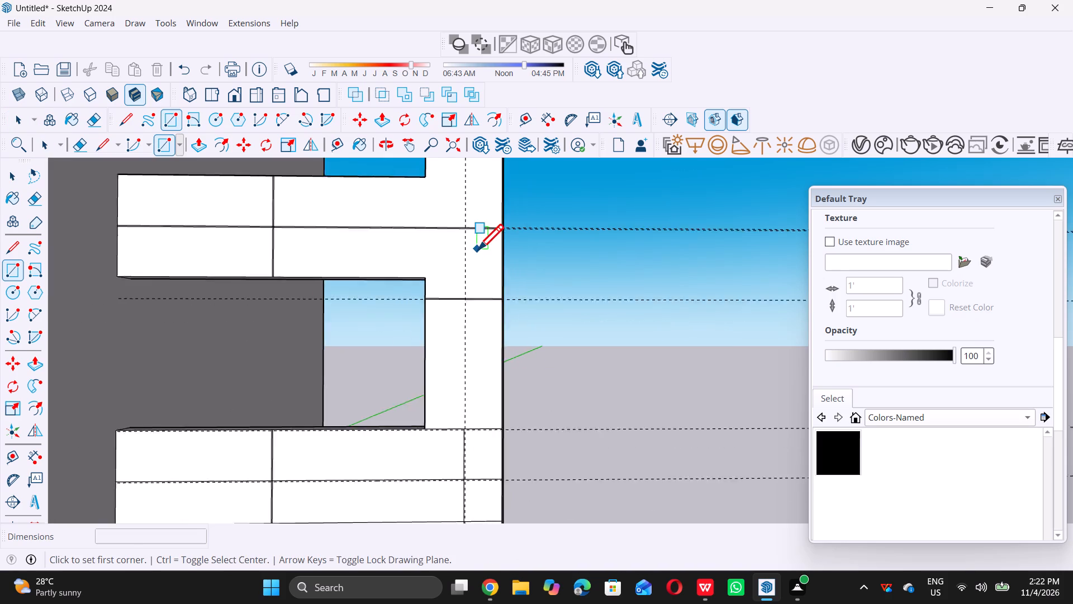
pyautogui.scroll(-5, 478, 249)
pyautogui.scroll(16, 471, 350)
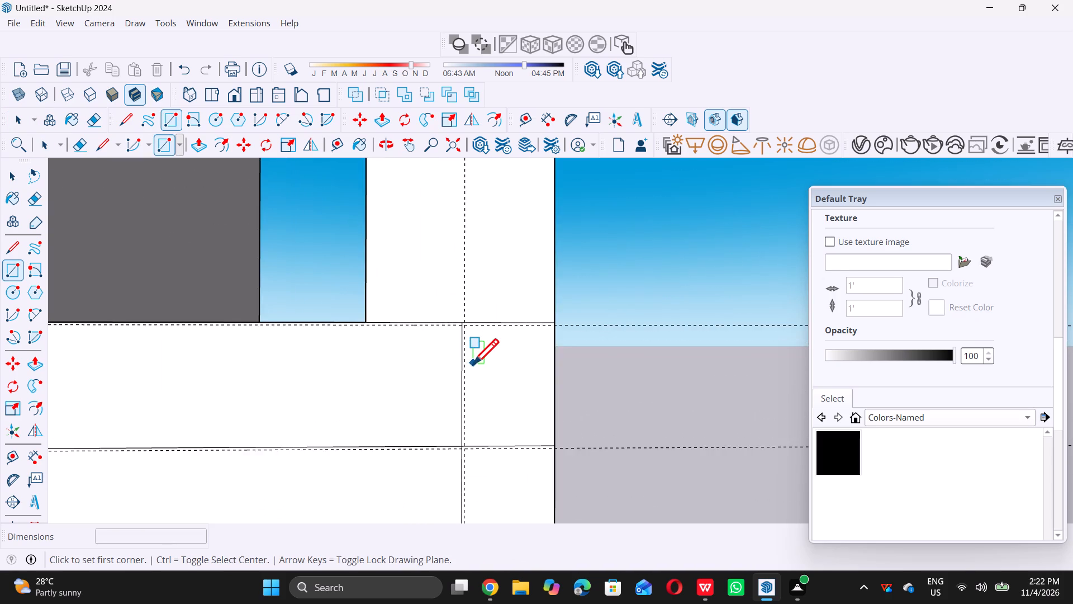
pyautogui.scroll(4, 473, 364)
pyautogui.scroll(5, 410, 323)
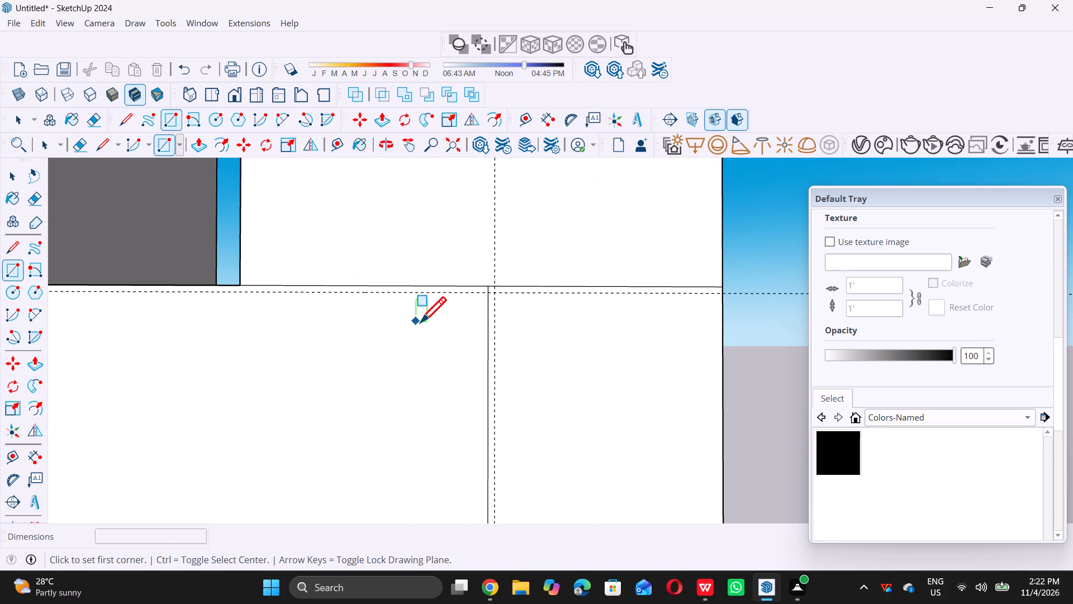
pyautogui.scroll(-15, 421, 322)
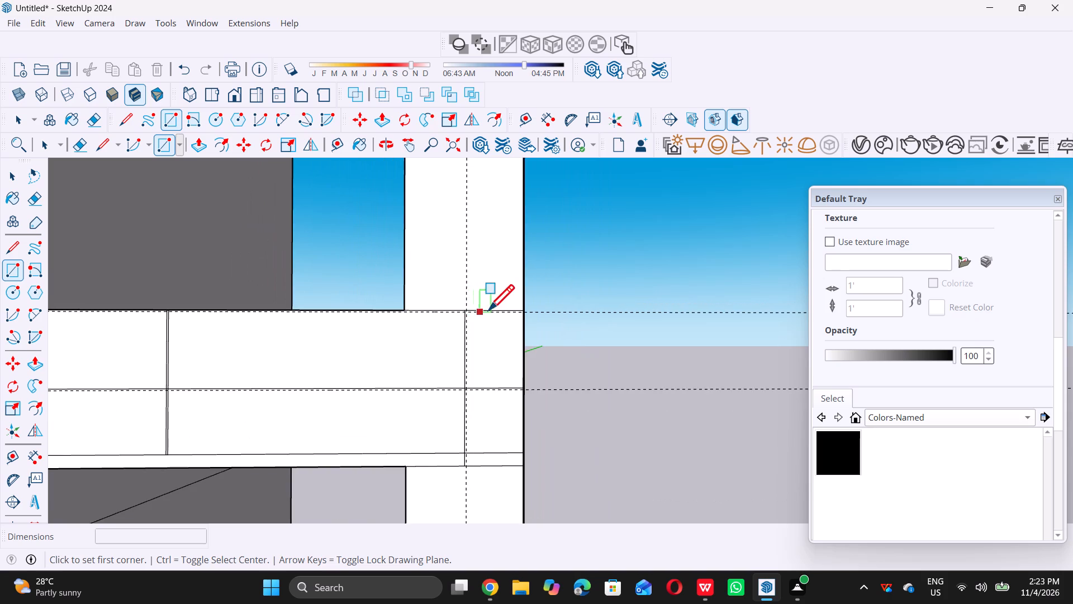
pyautogui.scroll(-5, 495, 309)
pyautogui.scroll(6, 160, 391)
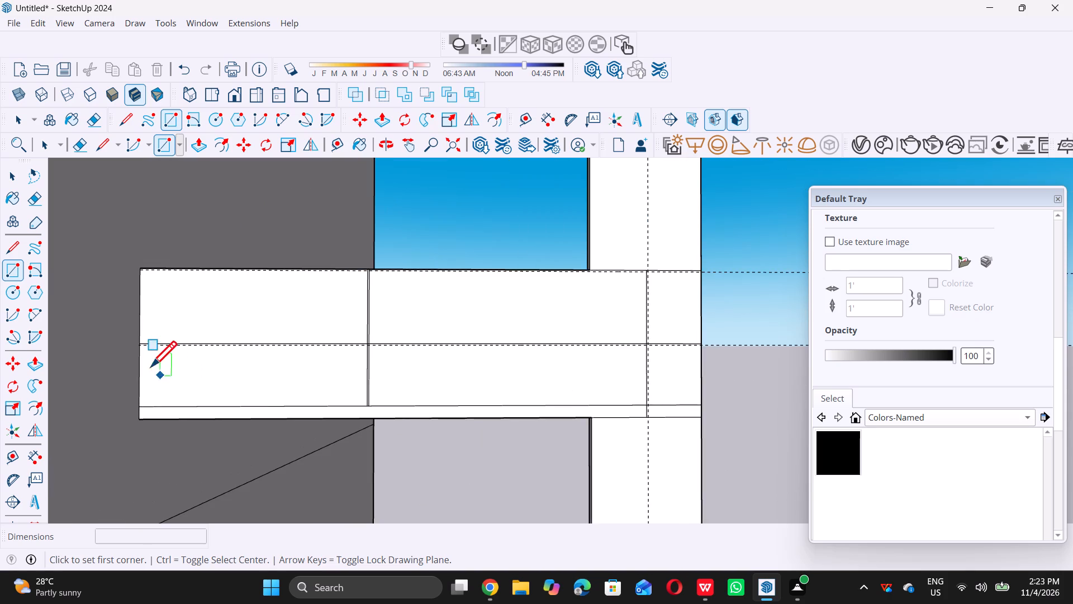
pyautogui.scroll(12, 147, 361)
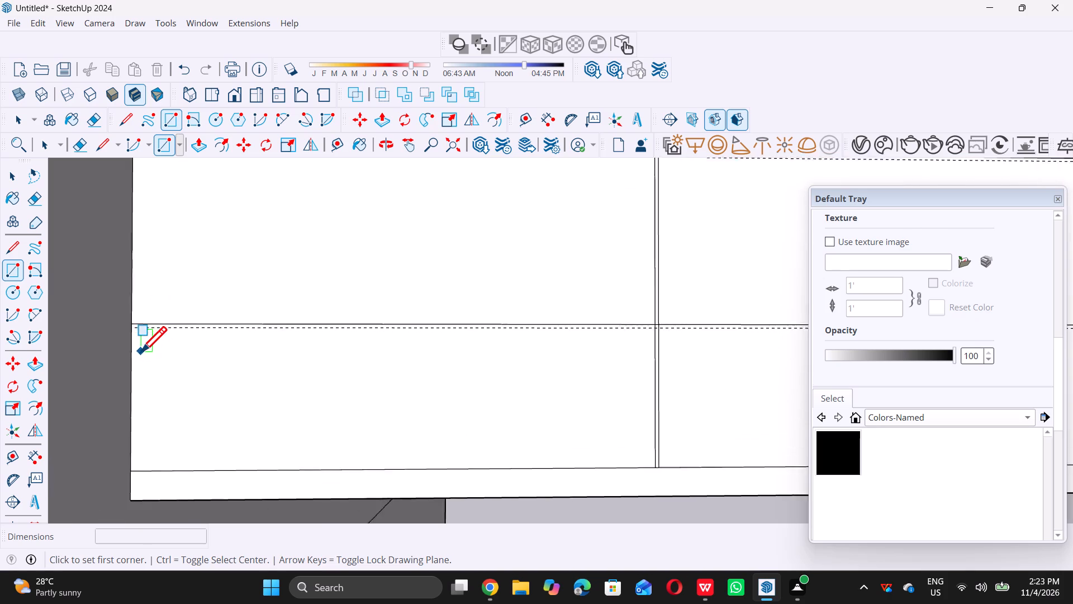
pyautogui.scroll(5, 131, 321)
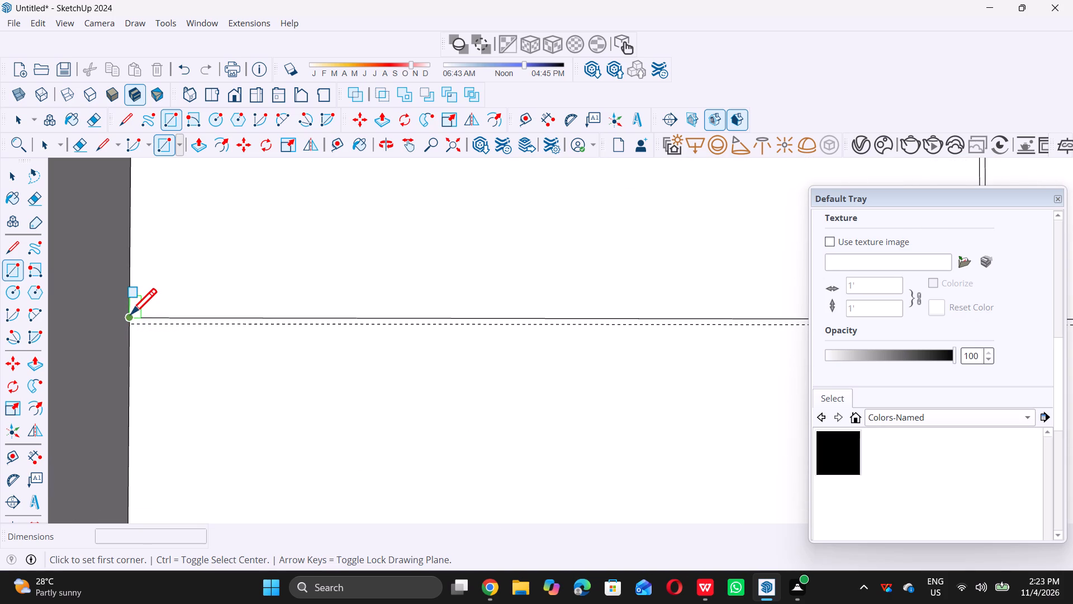
pyautogui.click(131, 314)
pyautogui.scroll(-9, 238, 322)
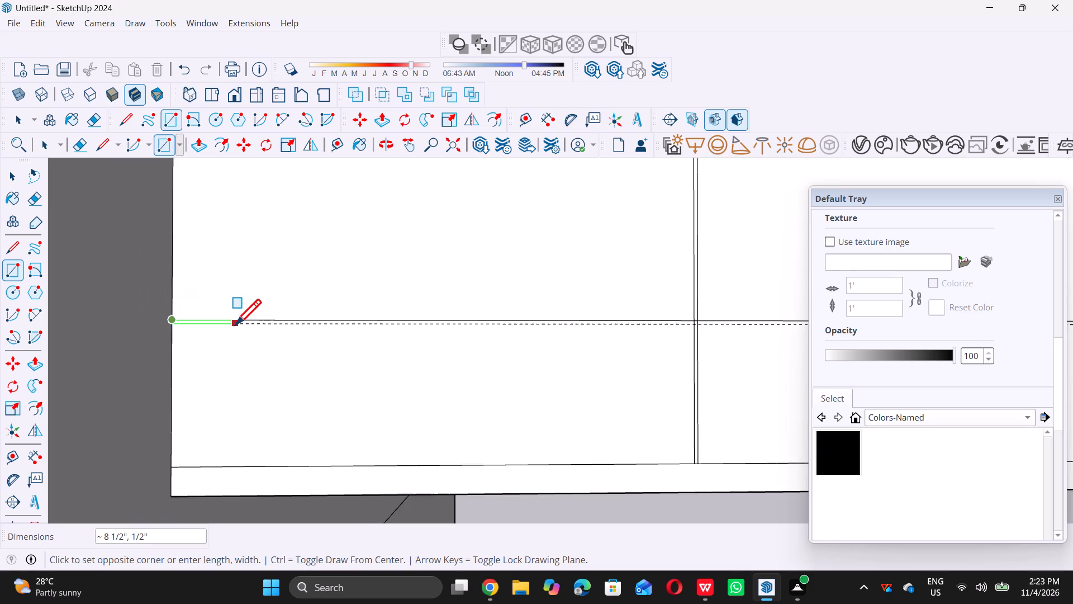
pyautogui.scroll(-14, 235, 324)
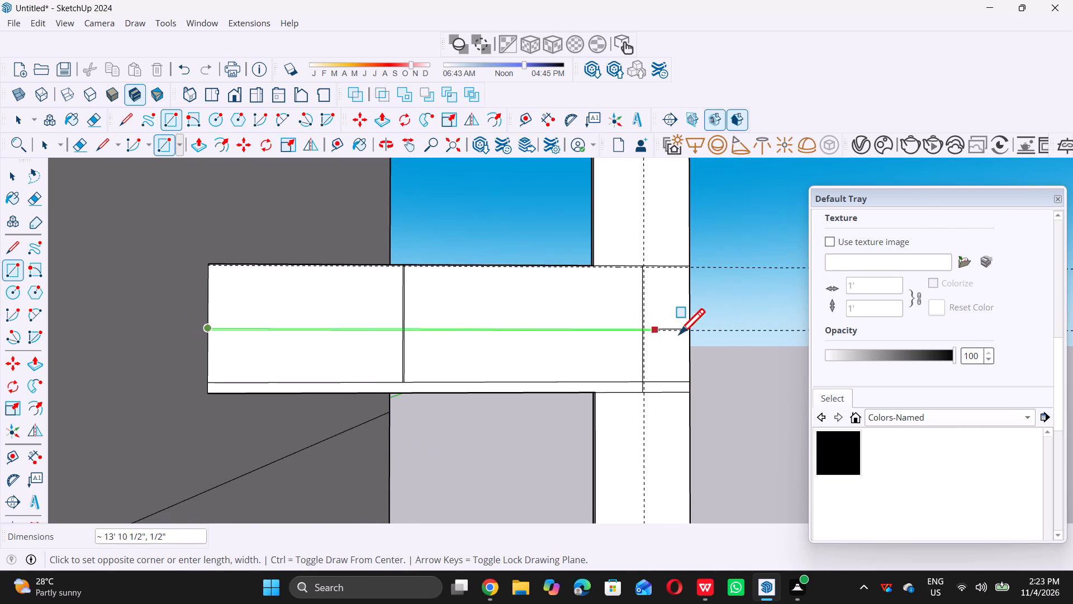
pyautogui.scroll(10, 677, 334)
pyautogui.scroll(-3, 664, 323)
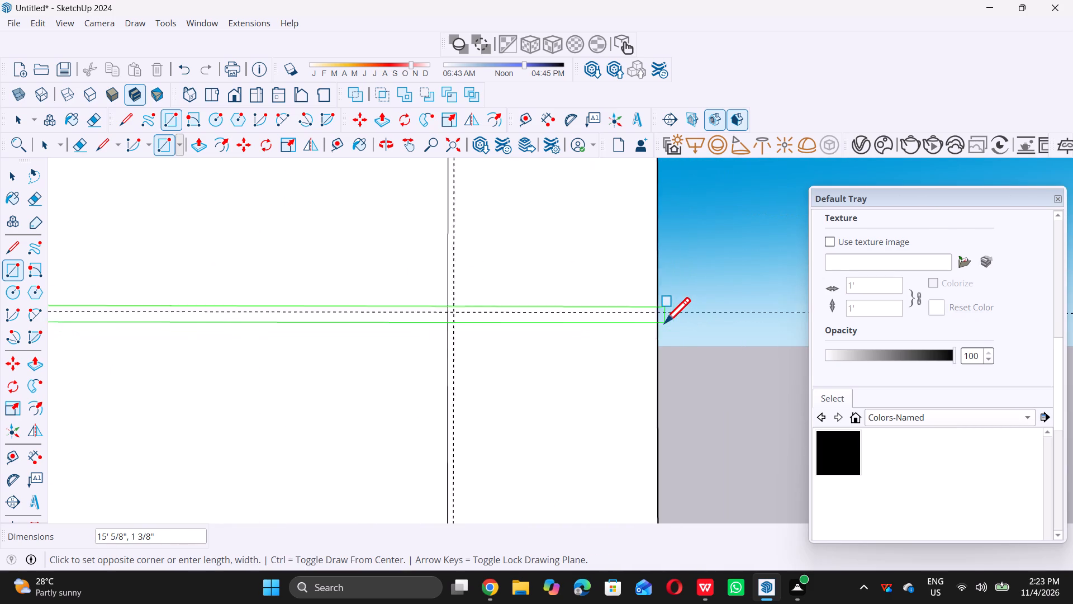
pyautogui.scroll(-1, 664, 323)
pyautogui.scroll(5, 659, 320)
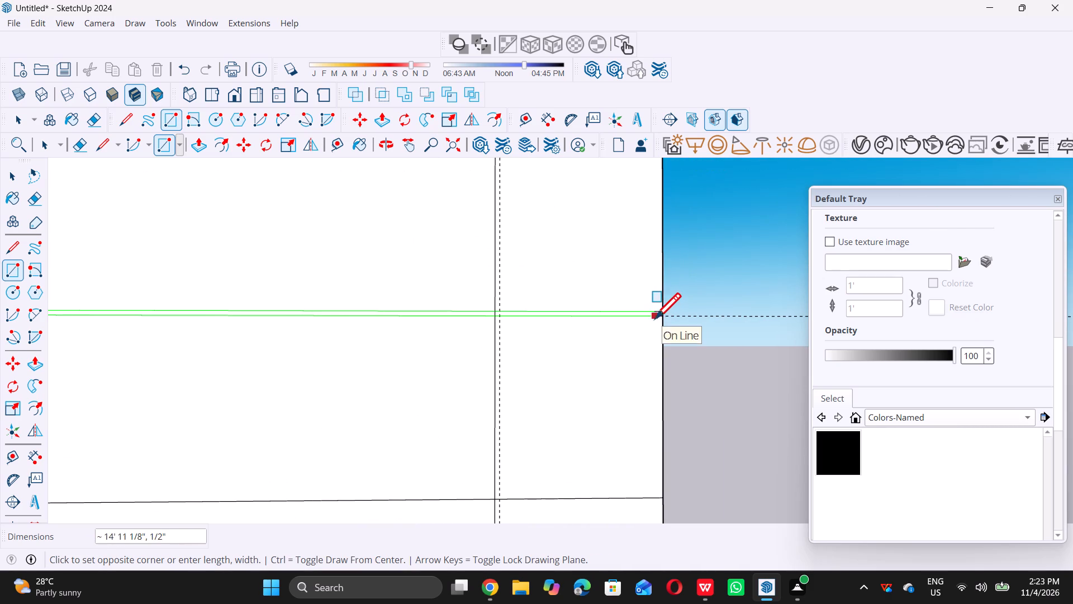
pyautogui.scroll(5, 662, 318)
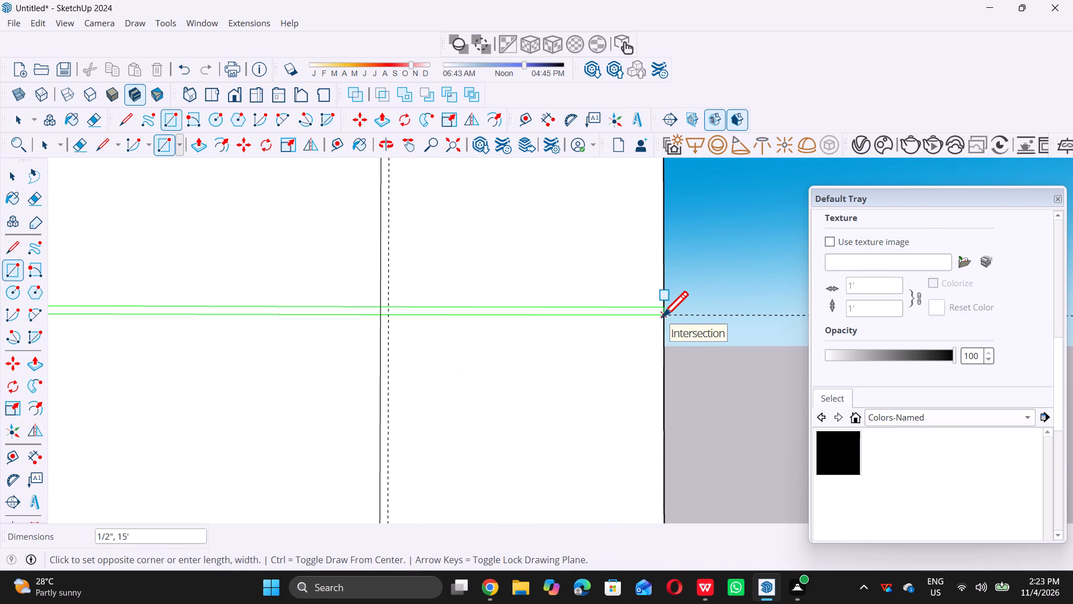
pyautogui.tripleClick(662, 317)
pyautogui.click(662, 317)
pyautogui.scroll(-9, 430, 355)
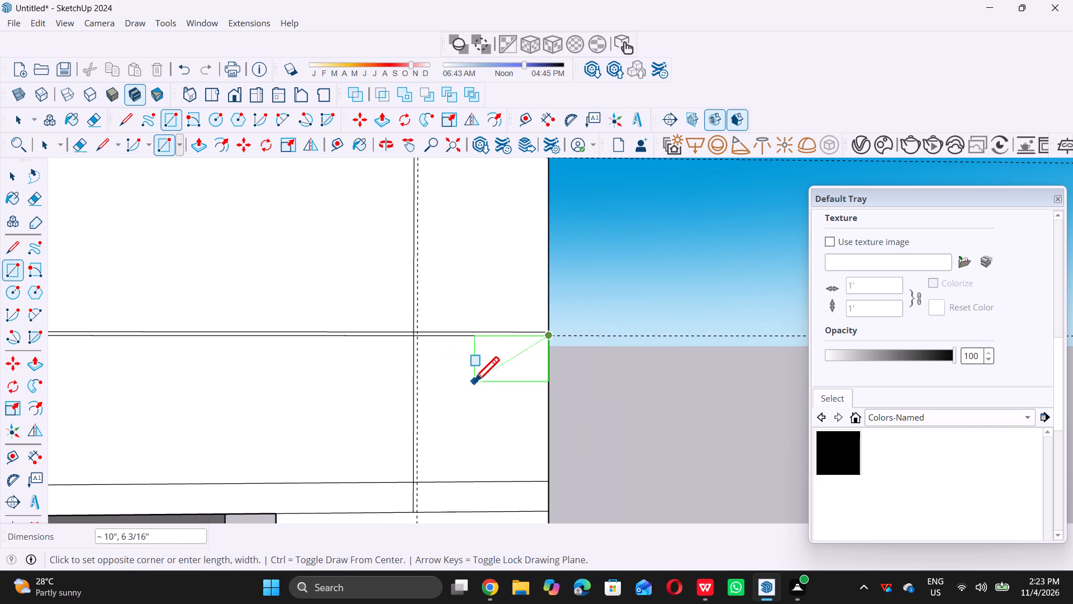
pyautogui.press('space')
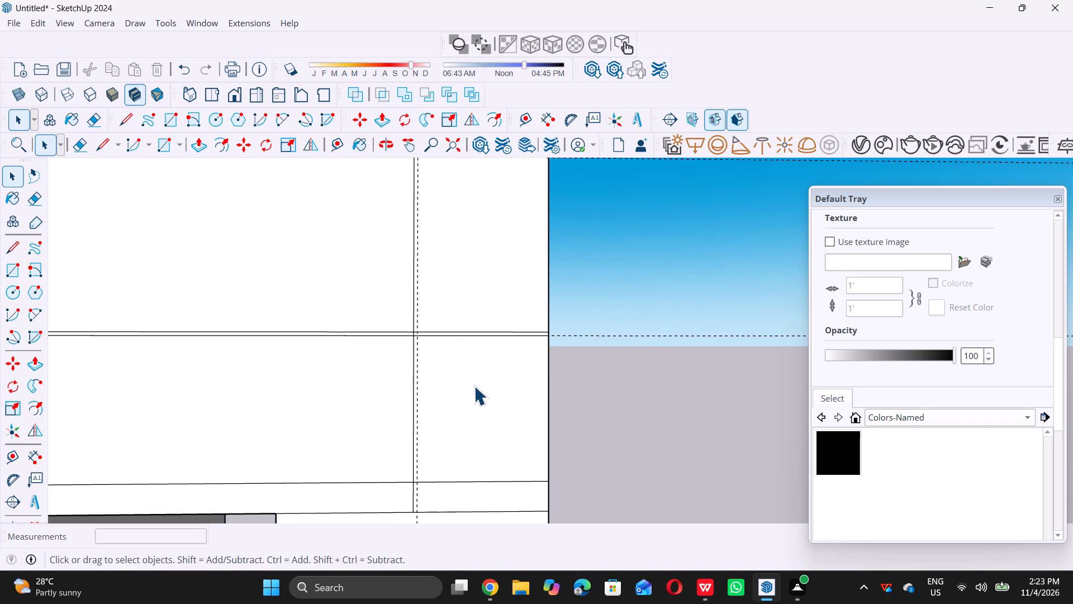
# Inspect the two lowest beams and the adjoining post for joint lines still needing a thin rectangle.
pyautogui.scroll(-4, 460, 404)
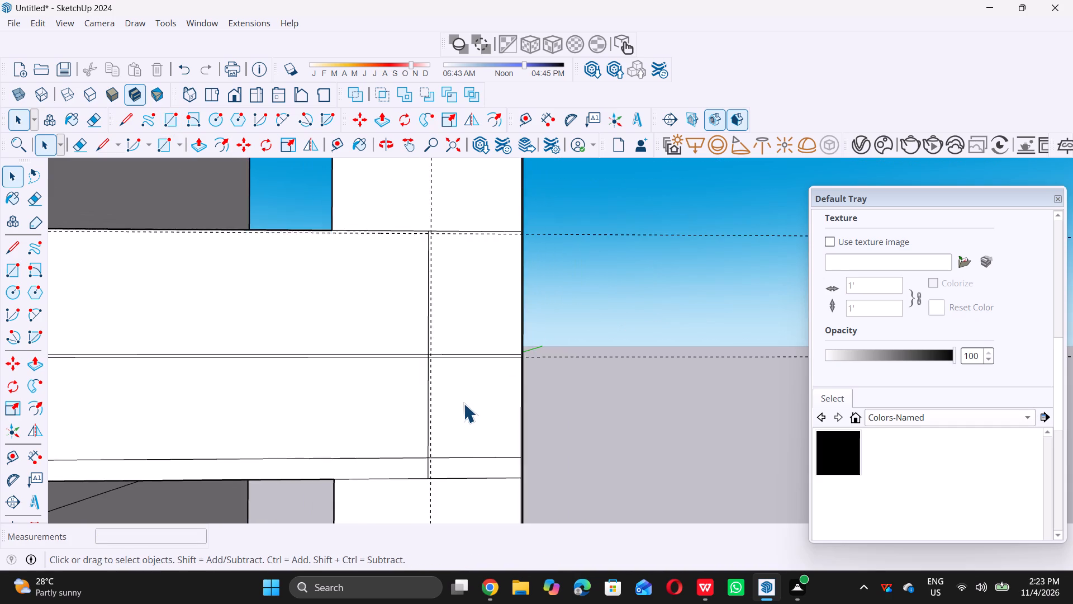
pyautogui.scroll(-5, 463, 403)
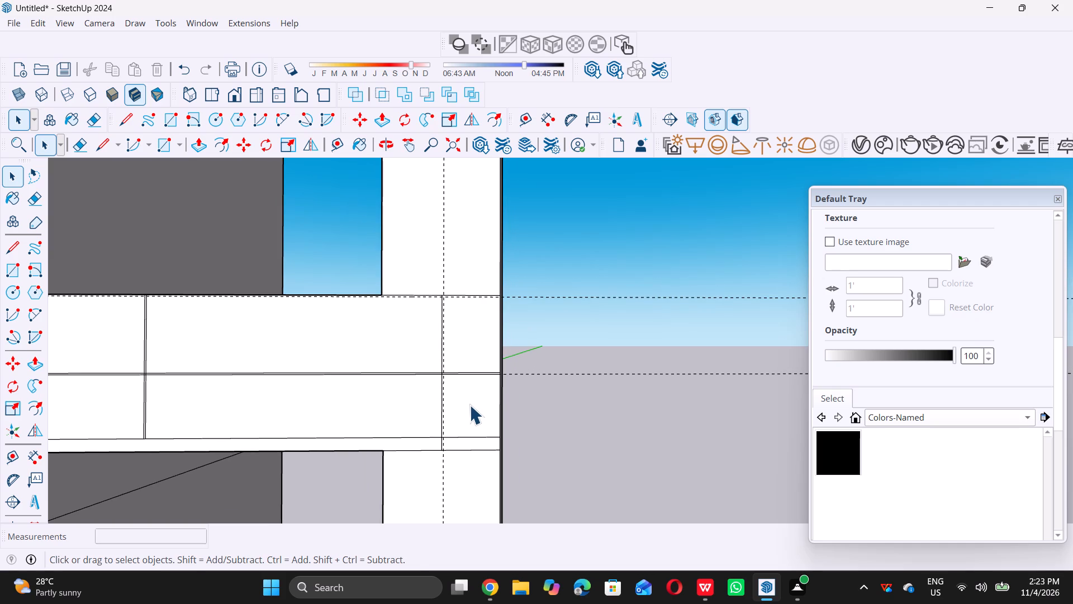
pyautogui.press('r')
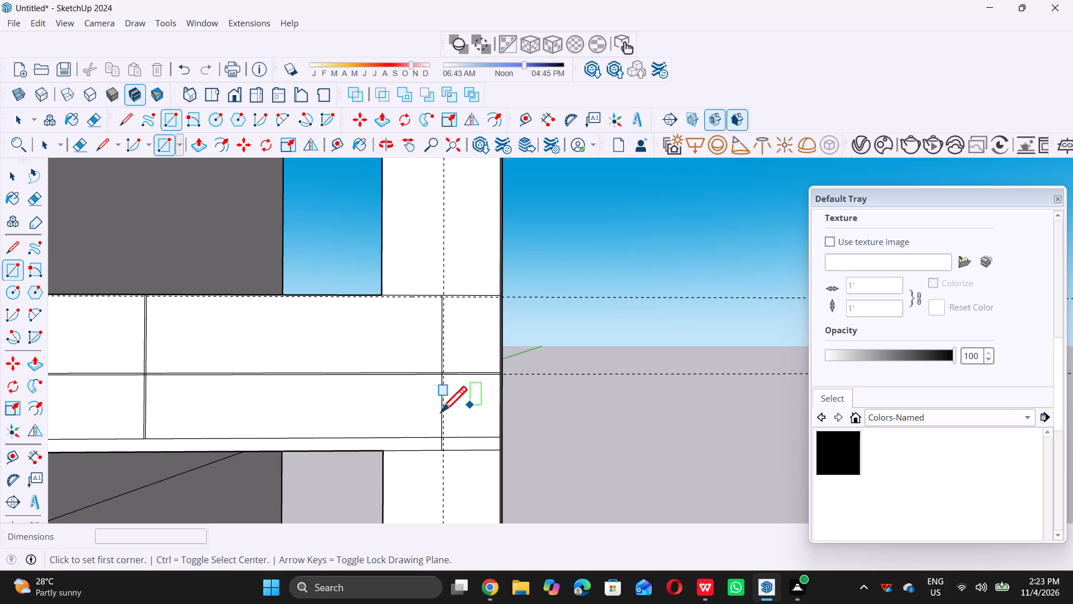
pyautogui.scroll(-4, 454, 414)
pyautogui.scroll(1, 453, 403)
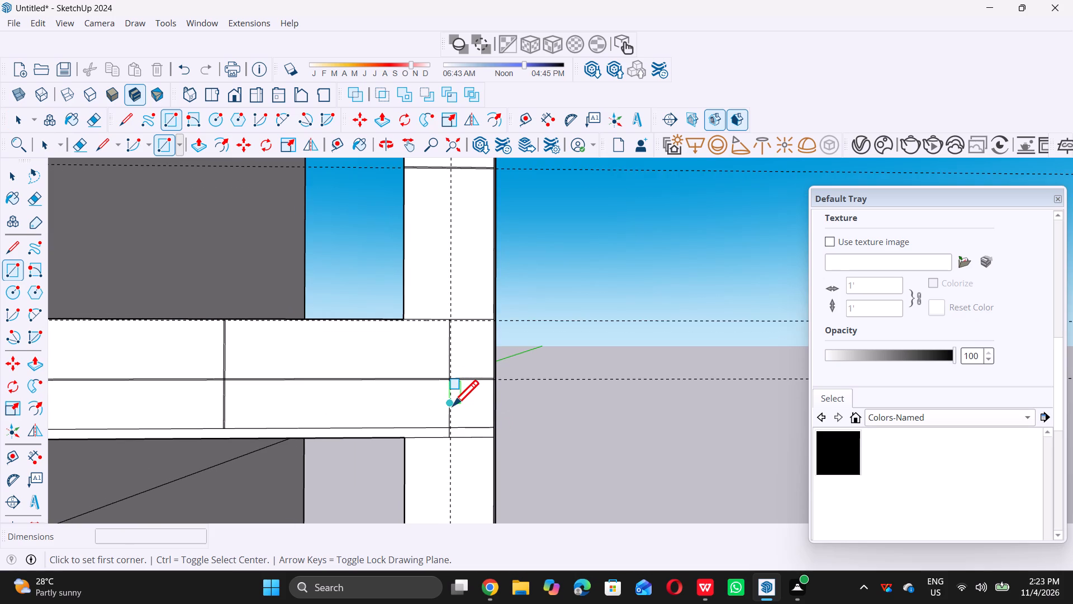
pyautogui.scroll(-20, 453, 405)
pyautogui.scroll(-3, 453, 405)
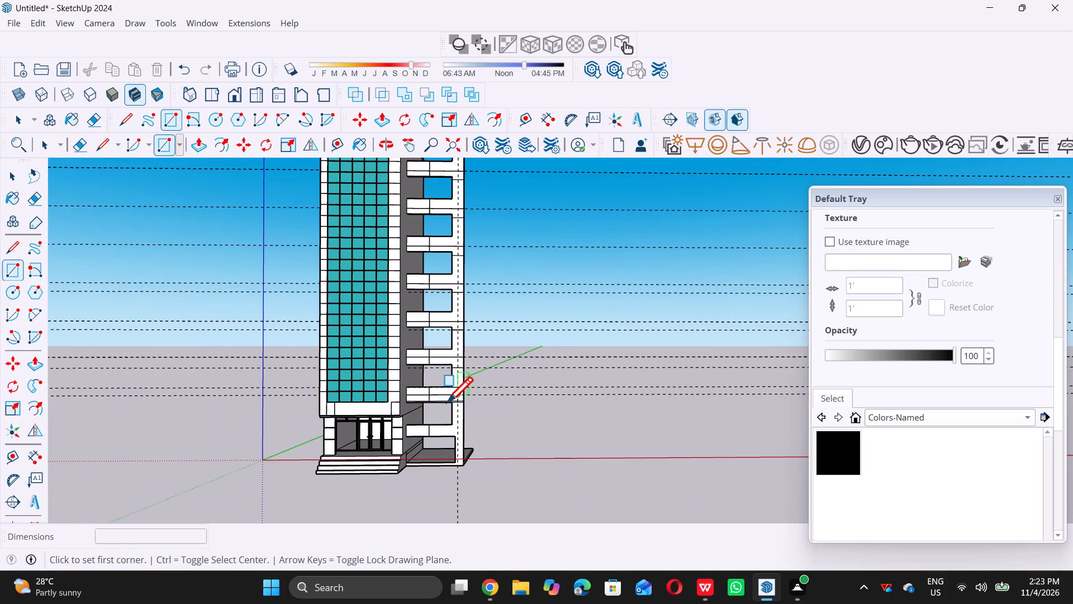
pyautogui.scroll(13, 411, 437)
pyautogui.scroll(12, 487, 446)
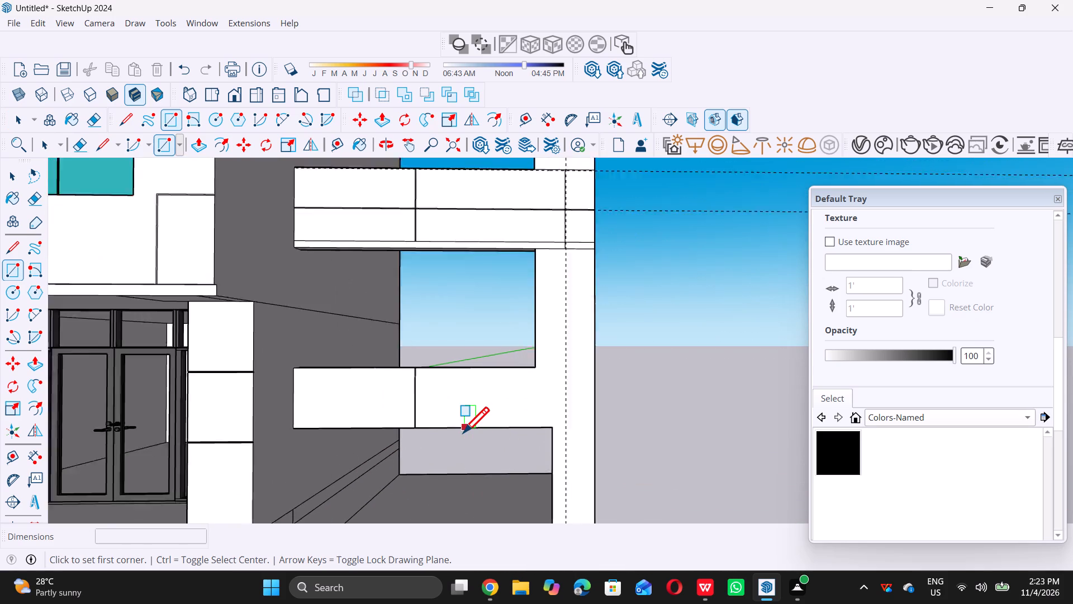
pyautogui.scroll(6, 463, 432)
pyautogui.press('space')
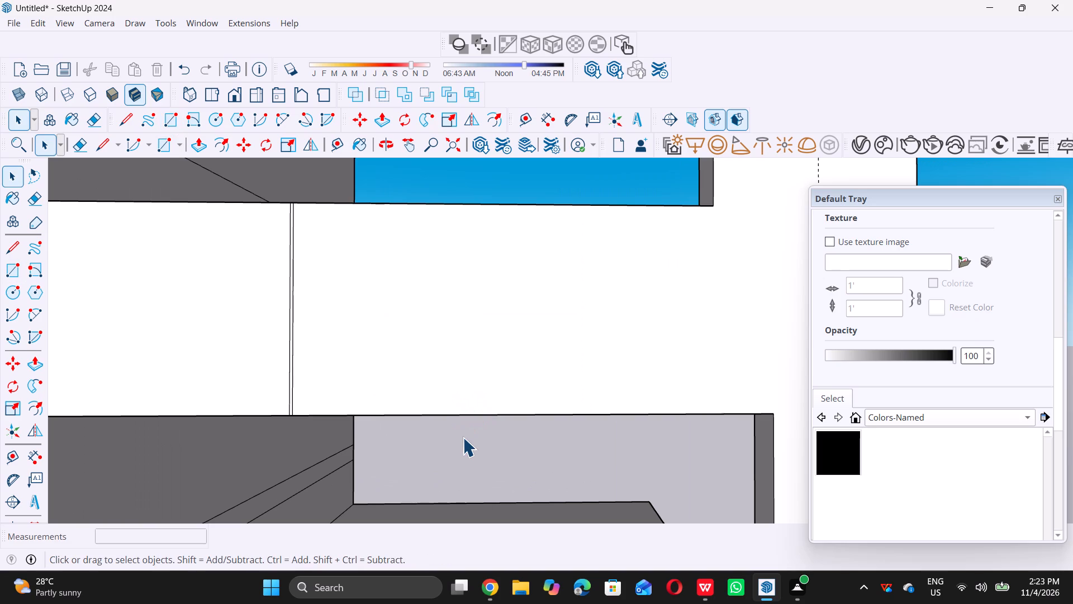
# Delete all guides from the model.
pyautogui.tripleClick(41, 17)
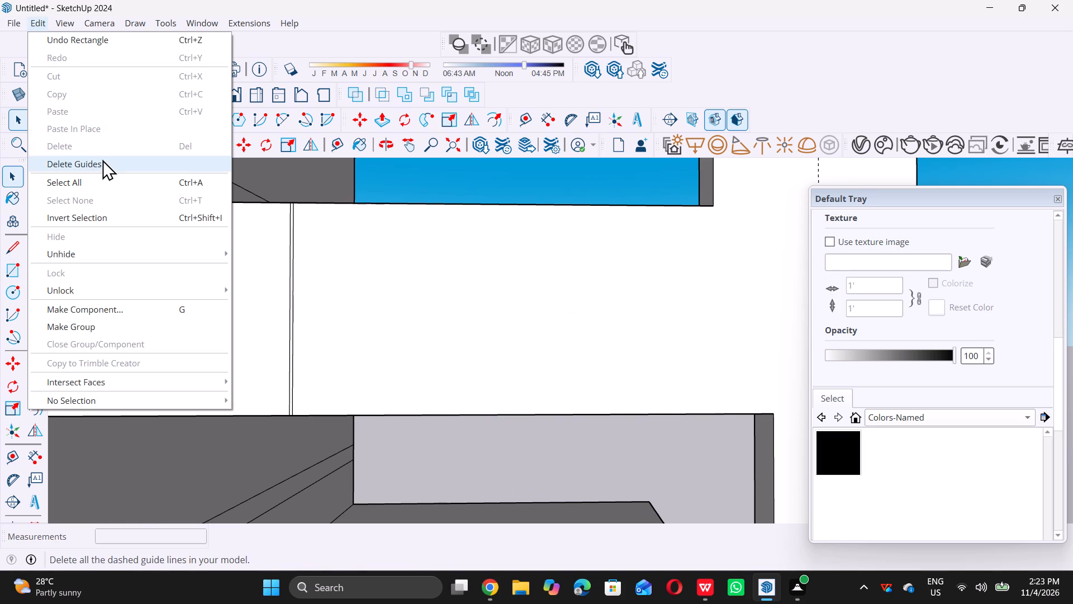
pyautogui.doubleClick(103, 160)
# Erase the four short line segments inside the crossing of the top beam's horizontal joint and its vertical joint nearest the tower.
pyautogui.scroll(-4, 323, 275)
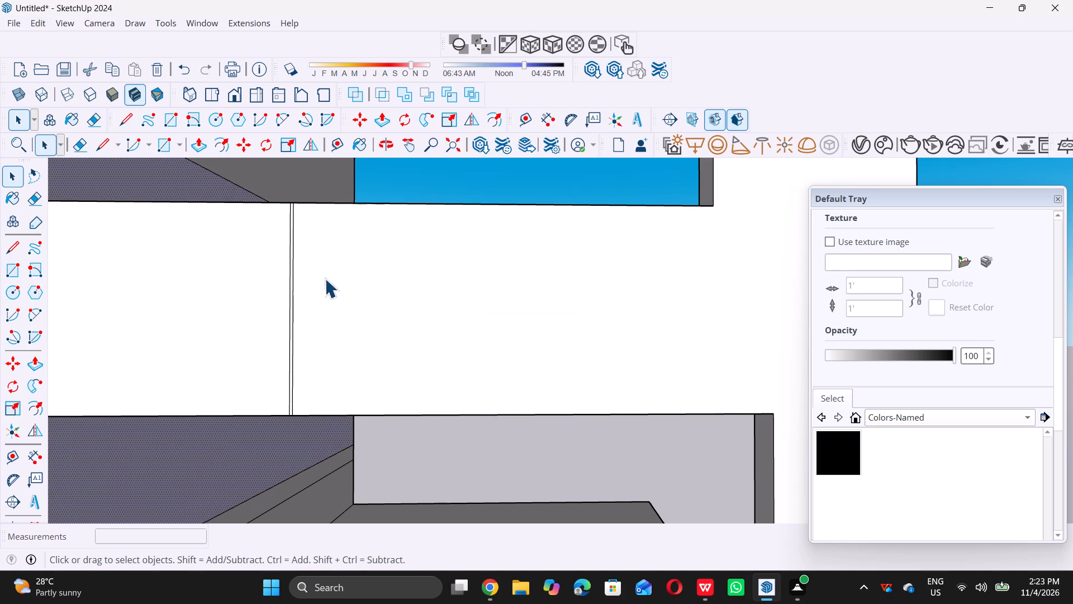
pyautogui.scroll(-3, 325, 279)
pyautogui.scroll(-20, 335, 300)
pyautogui.scroll(-10, 335, 300)
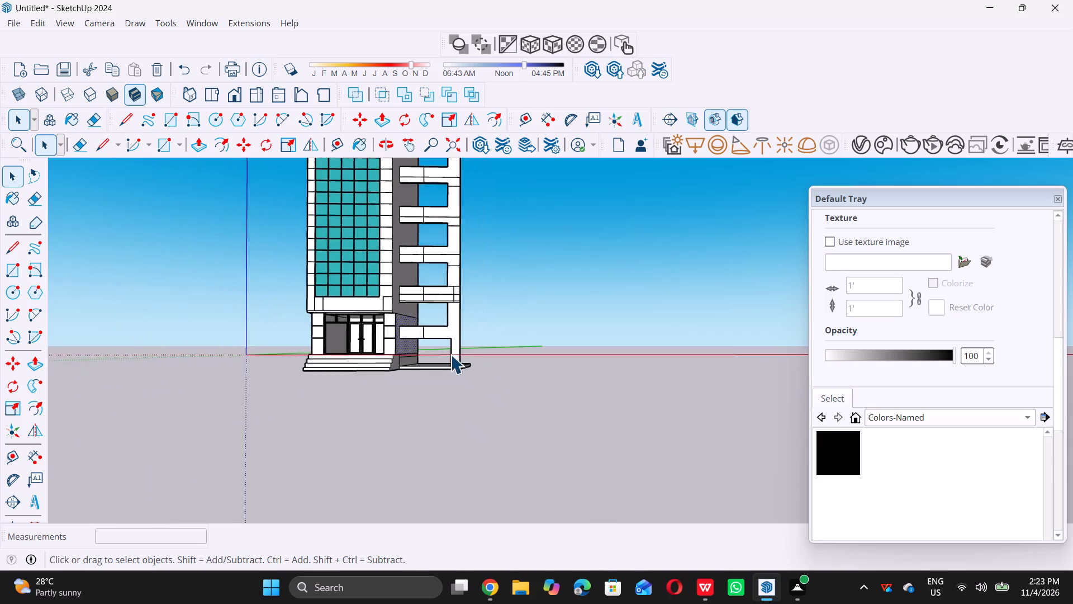
pyautogui.scroll(-11, 450, 355)
pyautogui.scroll(6, 437, 220)
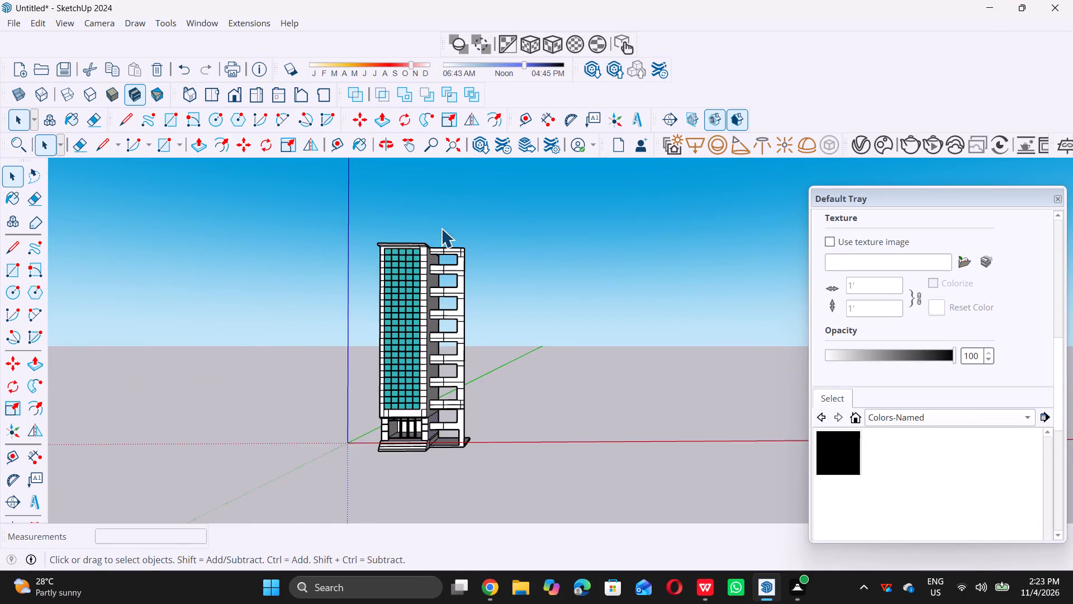
pyautogui.scroll(20, 454, 241)
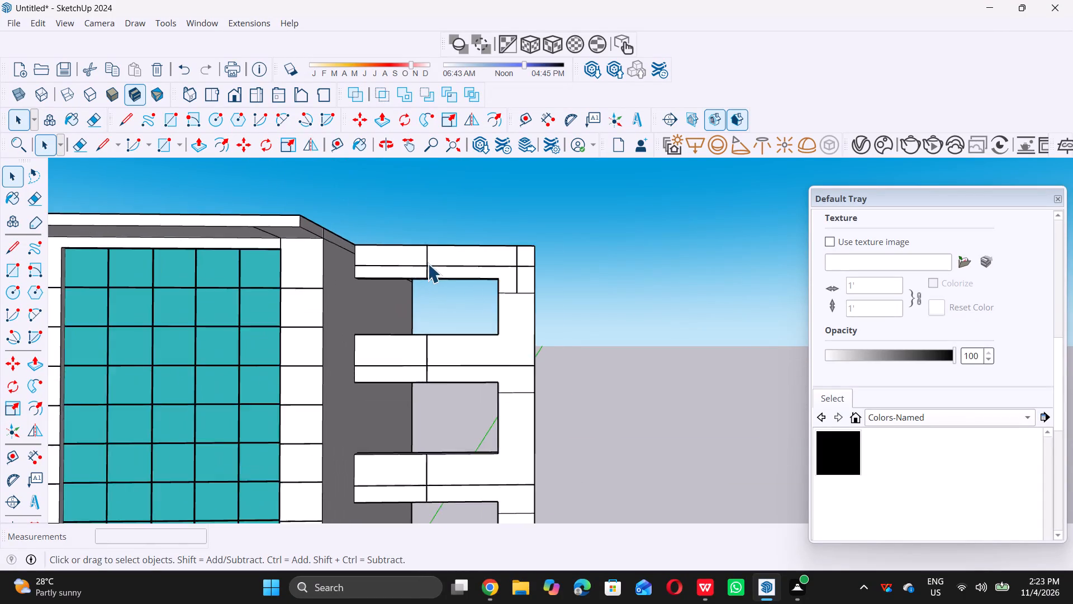
pyautogui.scroll(15, 428, 263)
pyautogui.scroll(6, 440, 270)
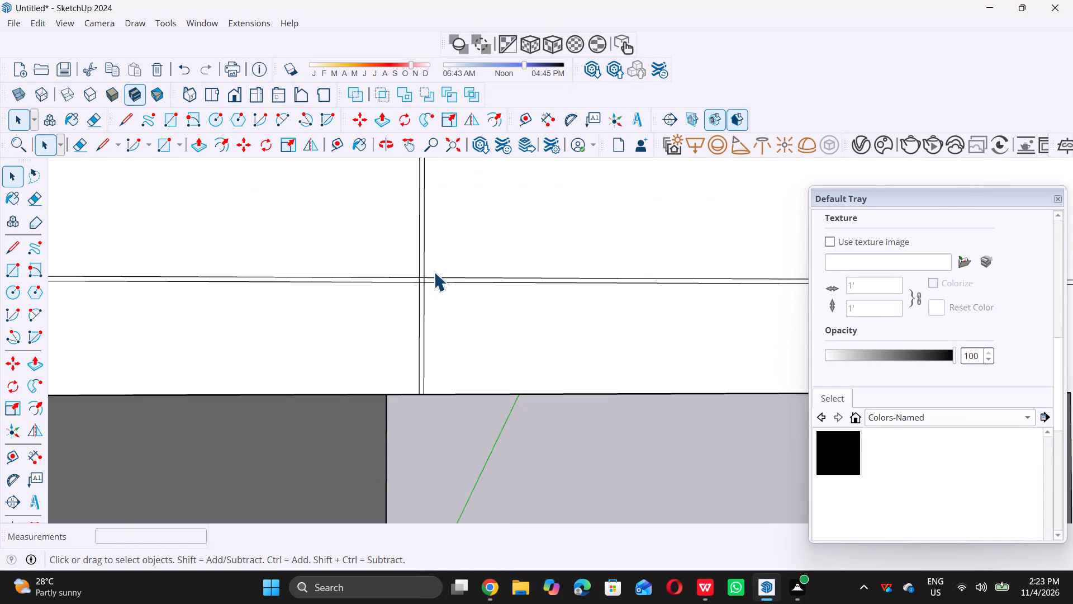
pyautogui.scroll(9, 426, 280)
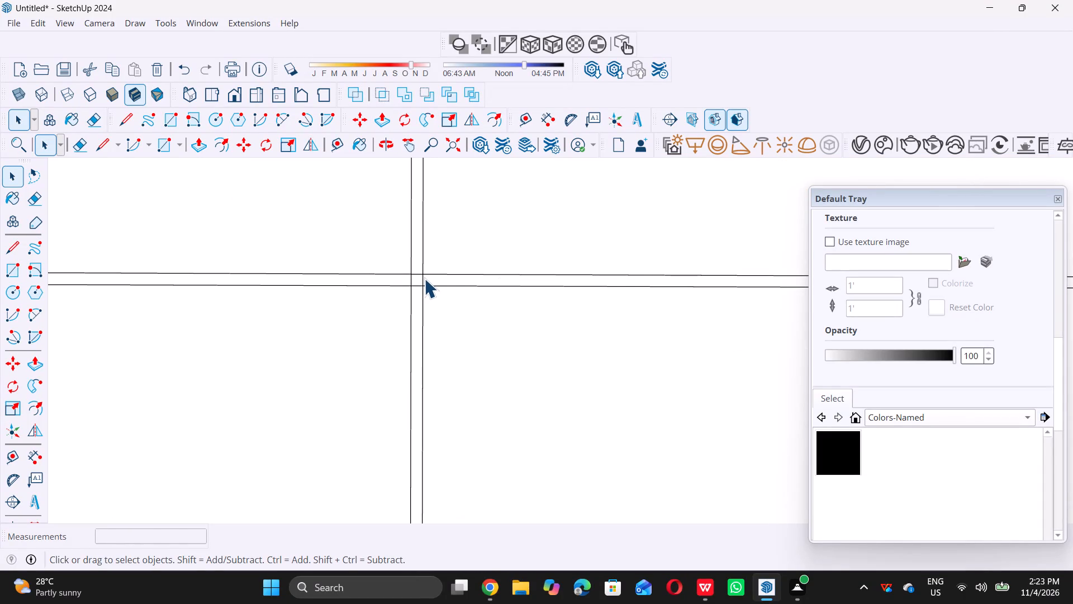
pyautogui.press('e')
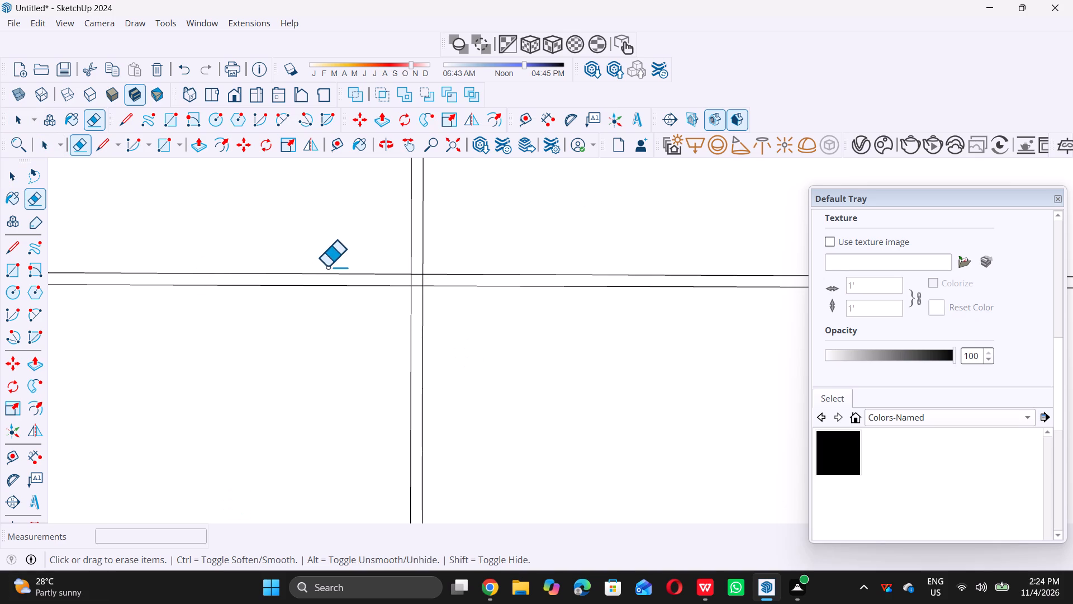
pyautogui.scroll(10, 428, 275)
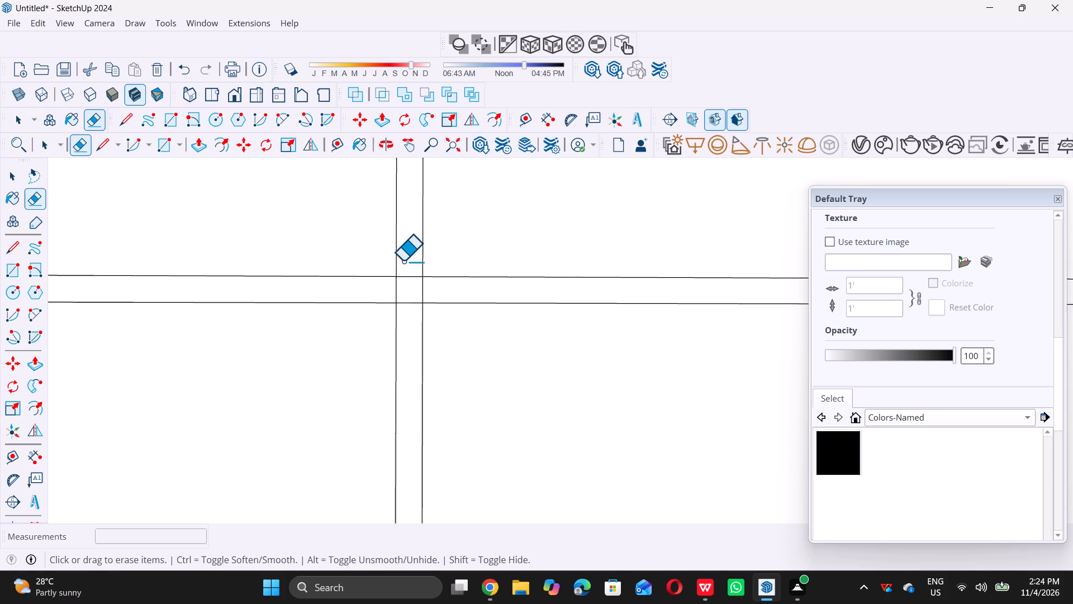
pyautogui.scroll(10, 404, 265)
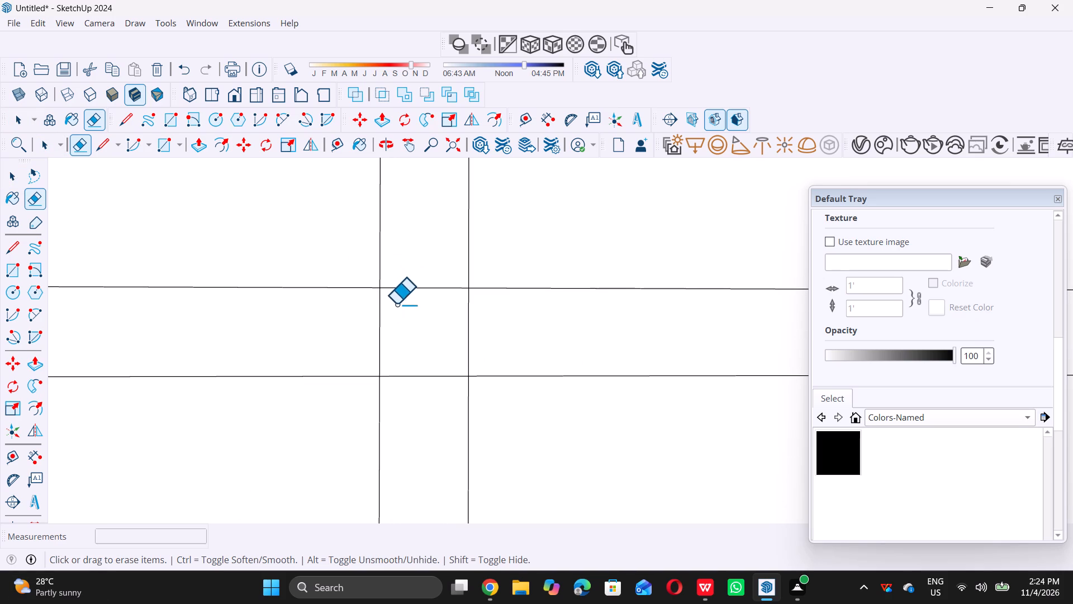
pyautogui.moveTo(370, 330); pyautogui.dragTo(377, 330)
pyautogui.moveTo(403, 330); pyautogui.dragTo(425, 331)
pyautogui.moveTo(472, 333); pyautogui.dragTo(481, 333)
pyautogui.moveTo(481, 333); pyautogui.dragTo(403, 286)
pyautogui.click(403, 285)
pyautogui.moveTo(404, 284); pyautogui.dragTo(428, 376)
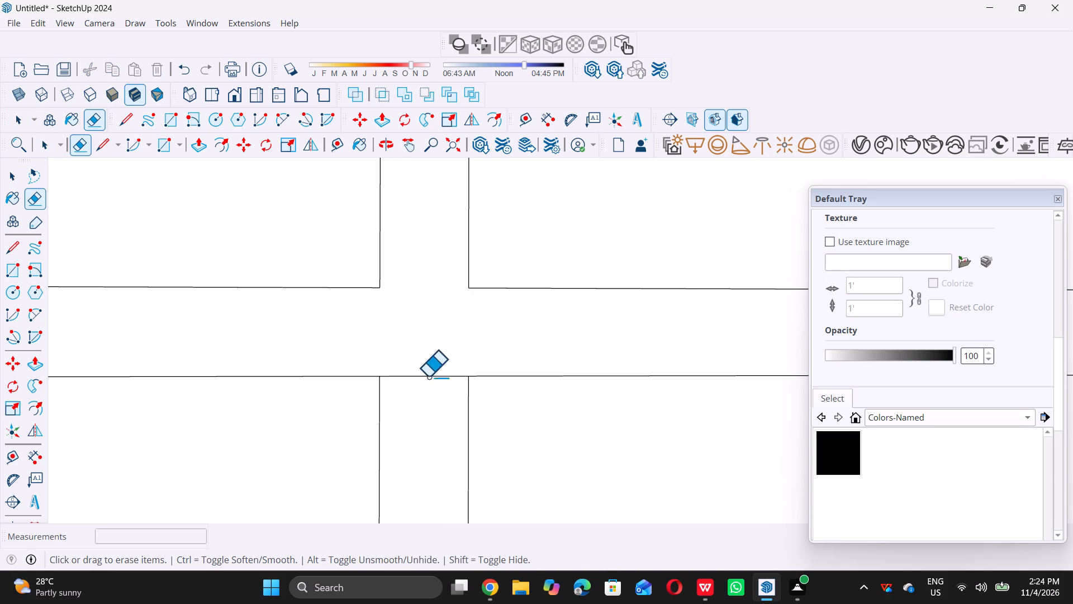
pyautogui.moveTo(428, 376); pyautogui.dragTo(428, 395)
pyautogui.click(428, 395)
# Erase the four short line segments inside the crossing of the top beam's horizontal joint and the vertical joint nearest the post's outer edge.
pyautogui.scroll(-18, 397, 360)
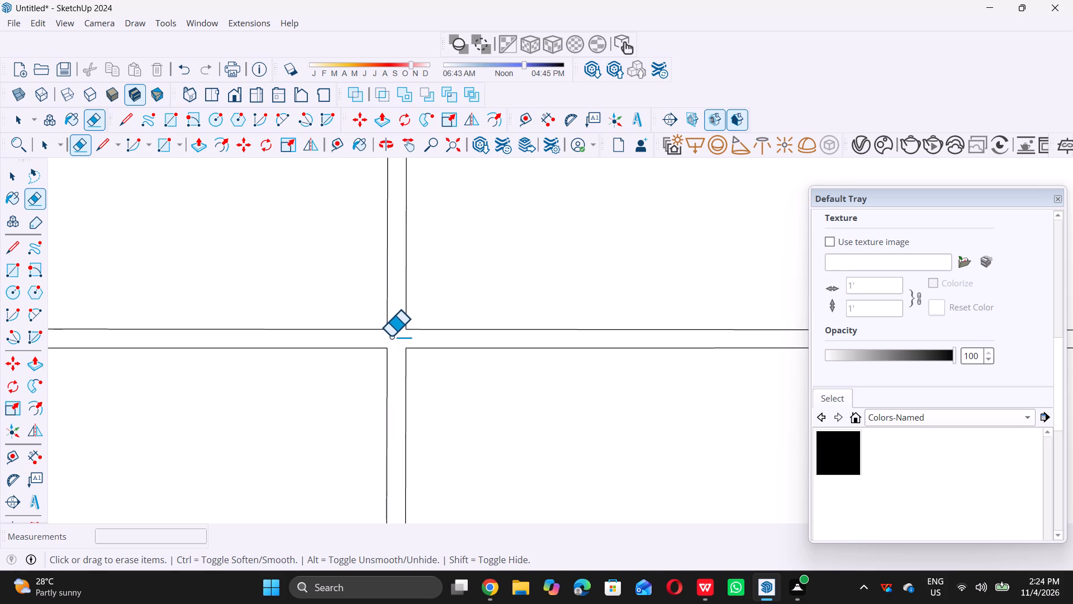
pyautogui.scroll(-20, 391, 336)
pyautogui.scroll(-8, 391, 336)
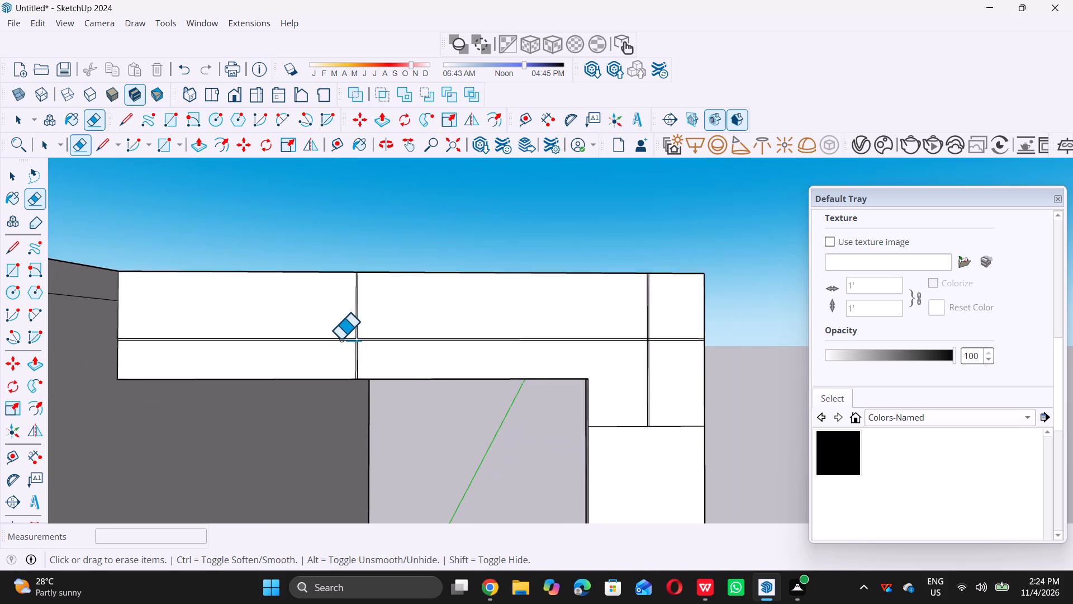
pyautogui.scroll(-3, 340, 339)
pyautogui.scroll(11, 597, 341)
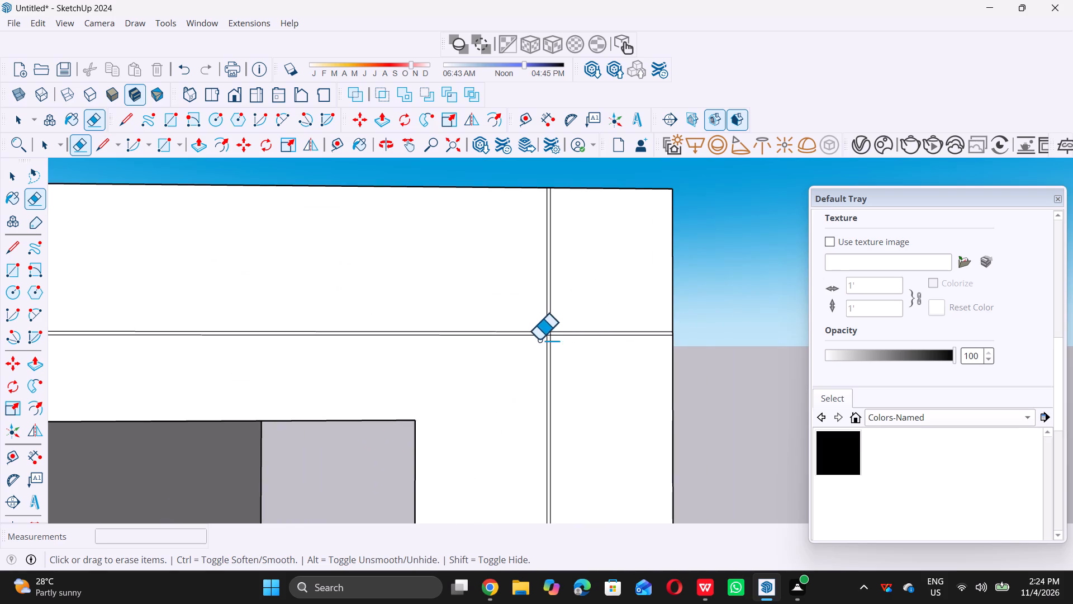
pyautogui.scroll(19, 554, 334)
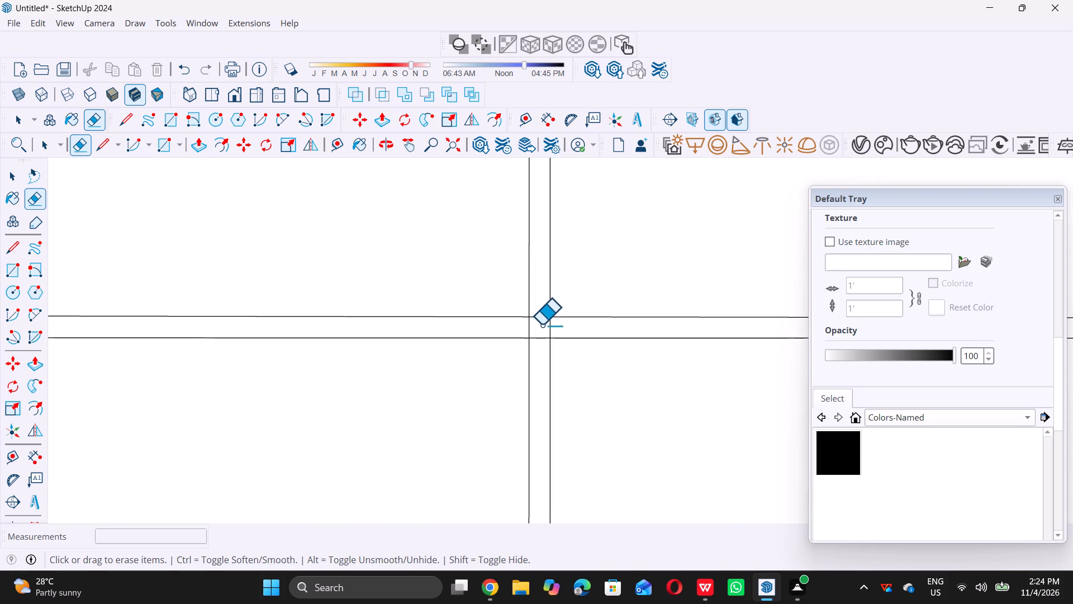
pyautogui.scroll(7, 542, 324)
pyautogui.click(488, 333)
pyautogui.moveTo(488, 333); pyautogui.dragTo(527, 334)
pyautogui.click(566, 334)
pyautogui.moveTo(569, 334); pyautogui.dragTo(530, 344)
pyautogui.moveTo(529, 343); pyautogui.dragTo(525, 290)
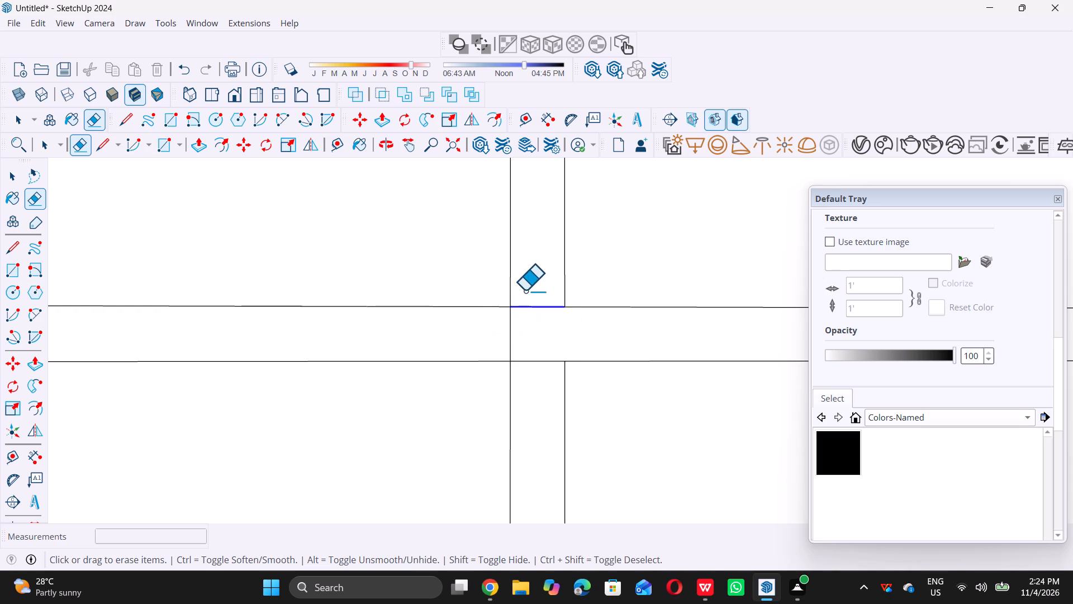
pyautogui.moveTo(525, 290); pyautogui.dragTo(543, 339)
pyautogui.click(543, 339)
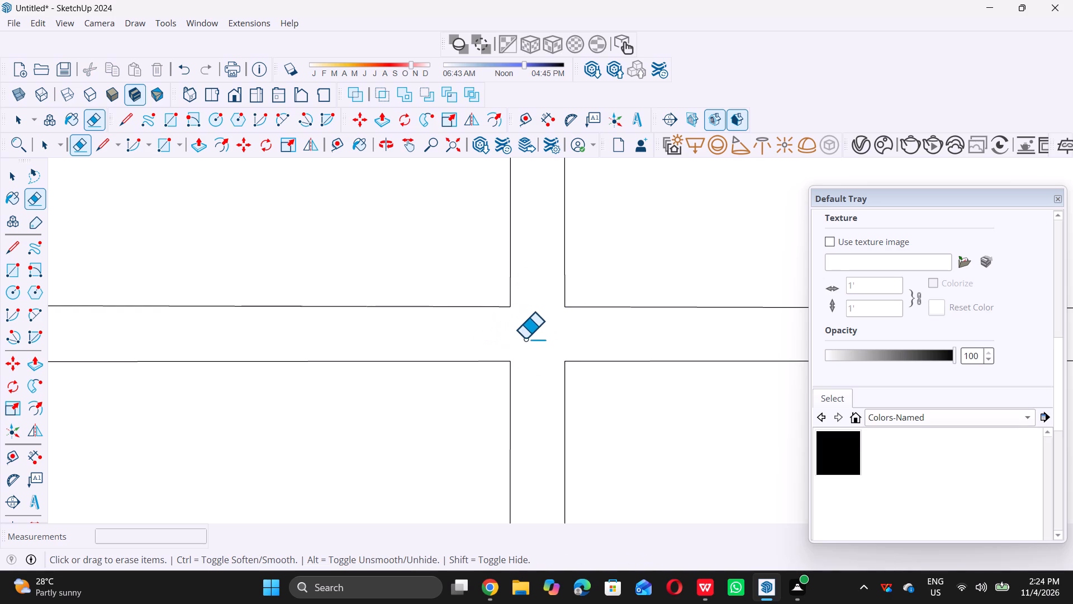
# Erase the four short line segments inside the crossing of the second beam's horizontal and vertical joints, counting from the top.
pyautogui.scroll(-20, 511, 335)
pyautogui.scroll(-8, 511, 335)
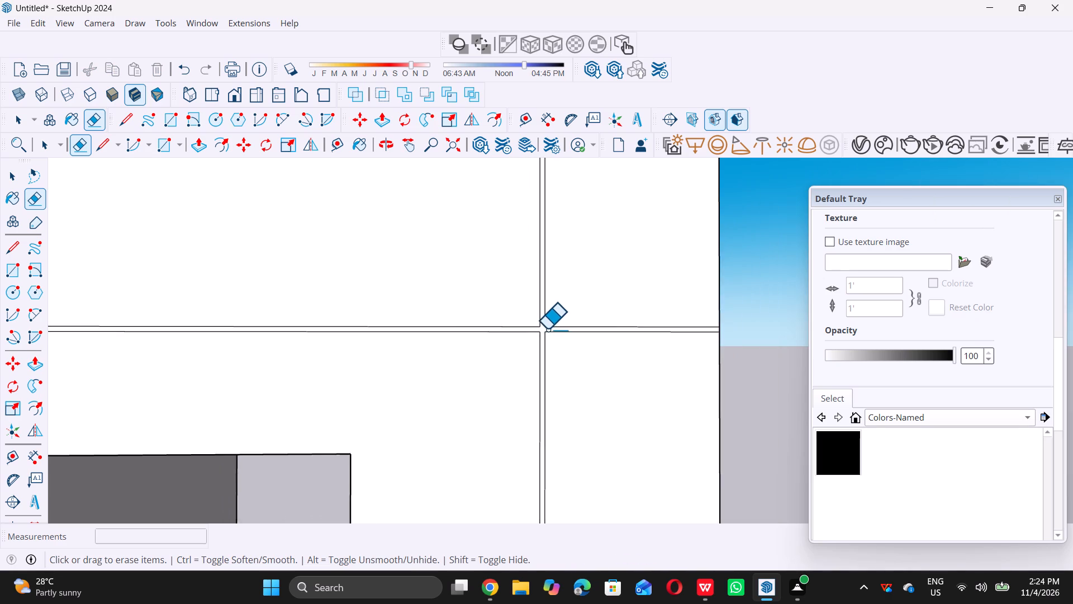
pyautogui.scroll(-19, 547, 329)
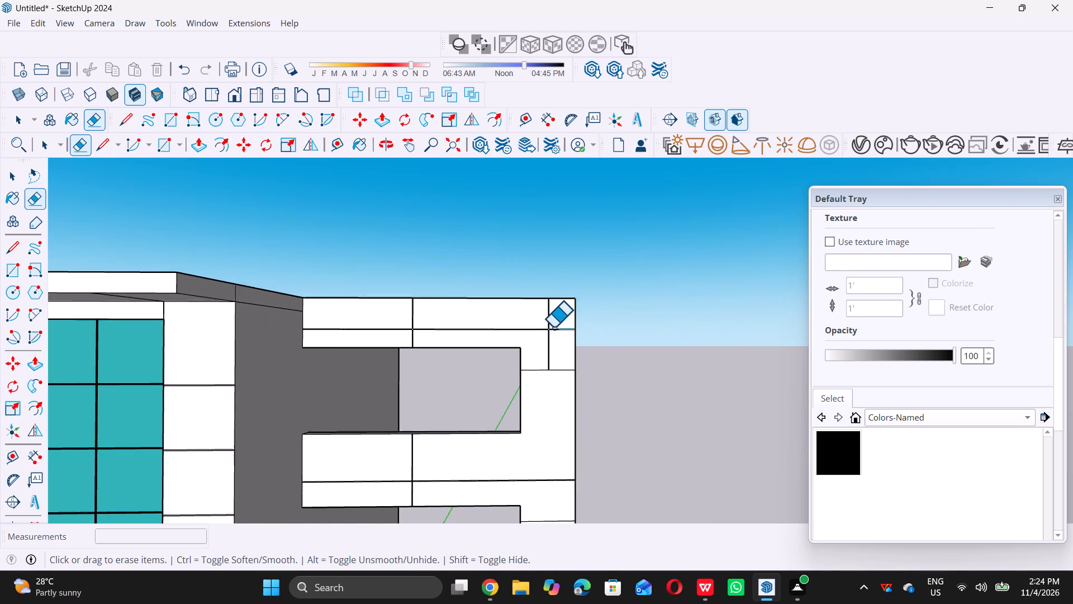
pyautogui.scroll(-9, 553, 327)
pyautogui.scroll(7, 504, 431)
pyautogui.scroll(6, 460, 362)
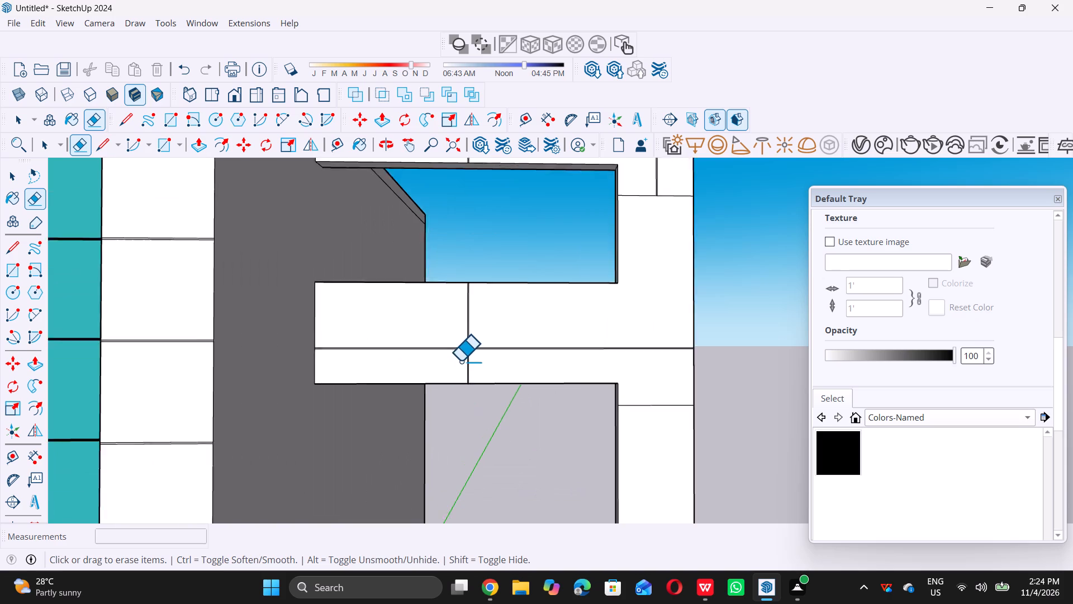
pyautogui.scroll(18, 474, 349)
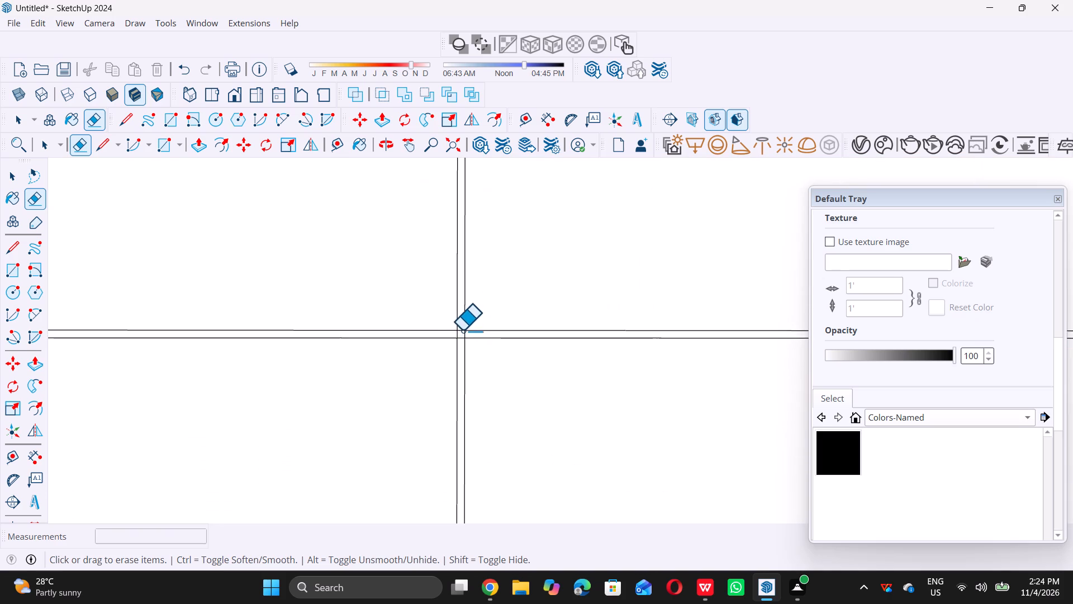
pyautogui.scroll(20, 462, 330)
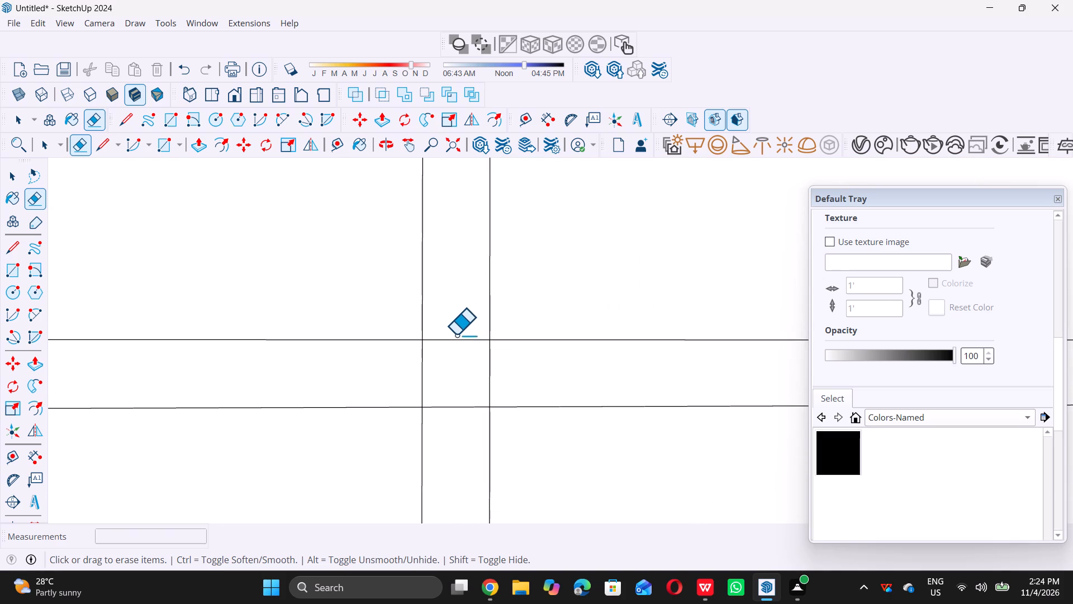
pyautogui.moveTo(388, 377); pyautogui.dragTo(458, 369)
pyautogui.moveTo(464, 369); pyautogui.dragTo(473, 424)
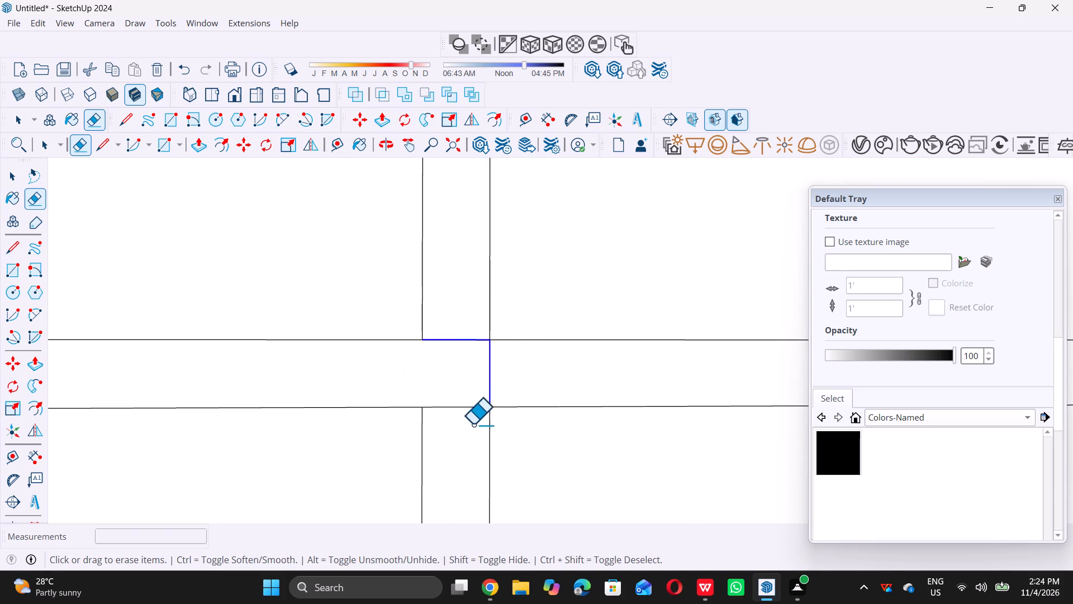
pyautogui.moveTo(473, 424); pyautogui.dragTo(468, 433)
pyautogui.click(468, 432)
# Erase the four short line segments inside the crossing of the fourth beam's horizontal and vertical joints, counting from the top.
pyautogui.scroll(-15, 457, 405)
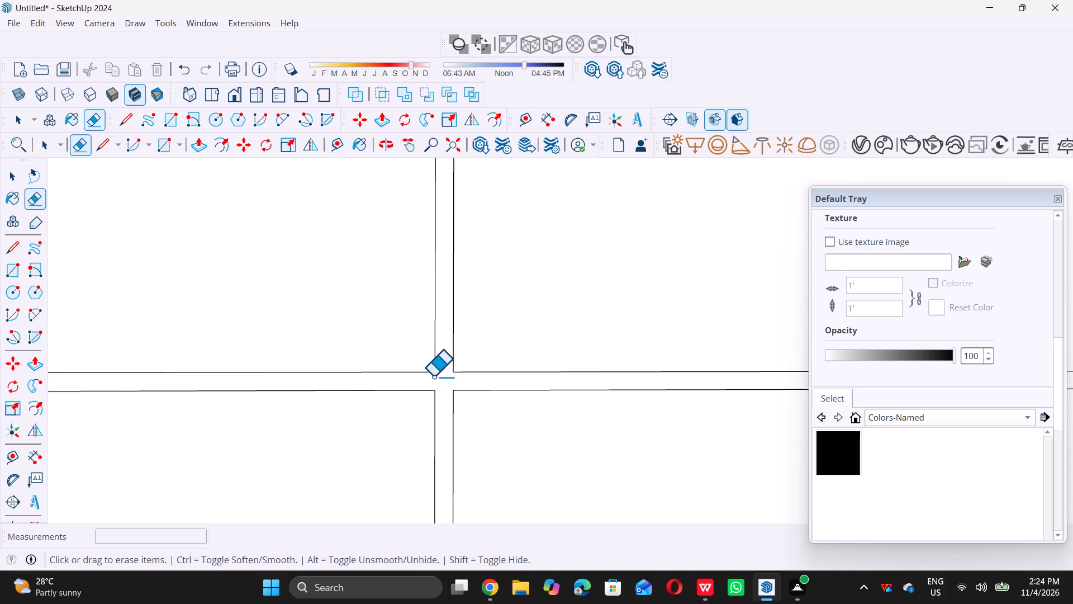
pyautogui.scroll(-20, 433, 376)
pyautogui.scroll(-2, 433, 376)
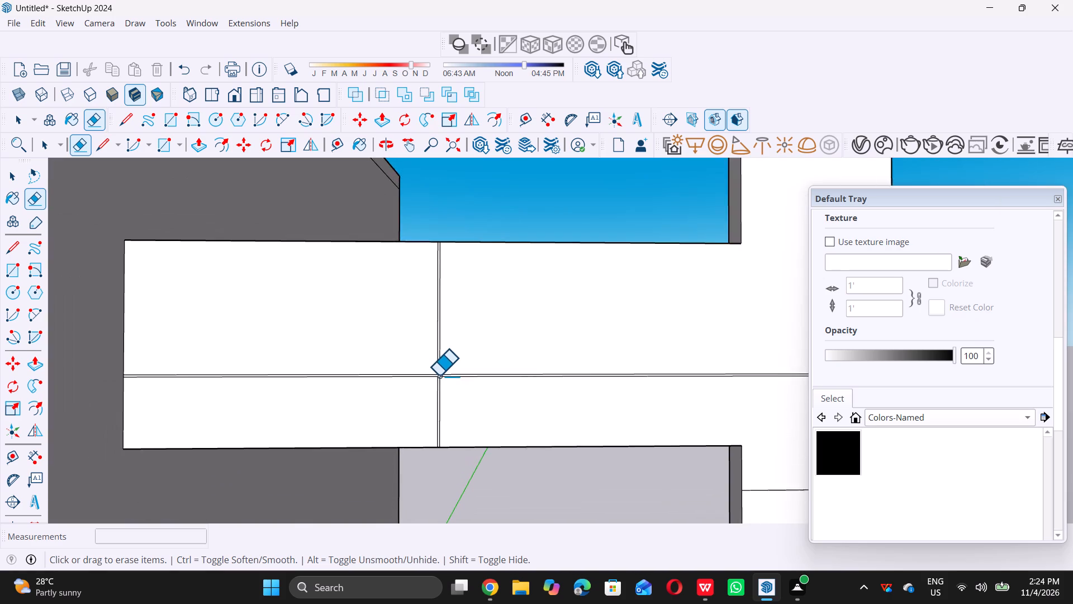
pyautogui.scroll(-5, 439, 375)
pyautogui.scroll(1, 439, 375)
pyautogui.scroll(-20, 439, 375)
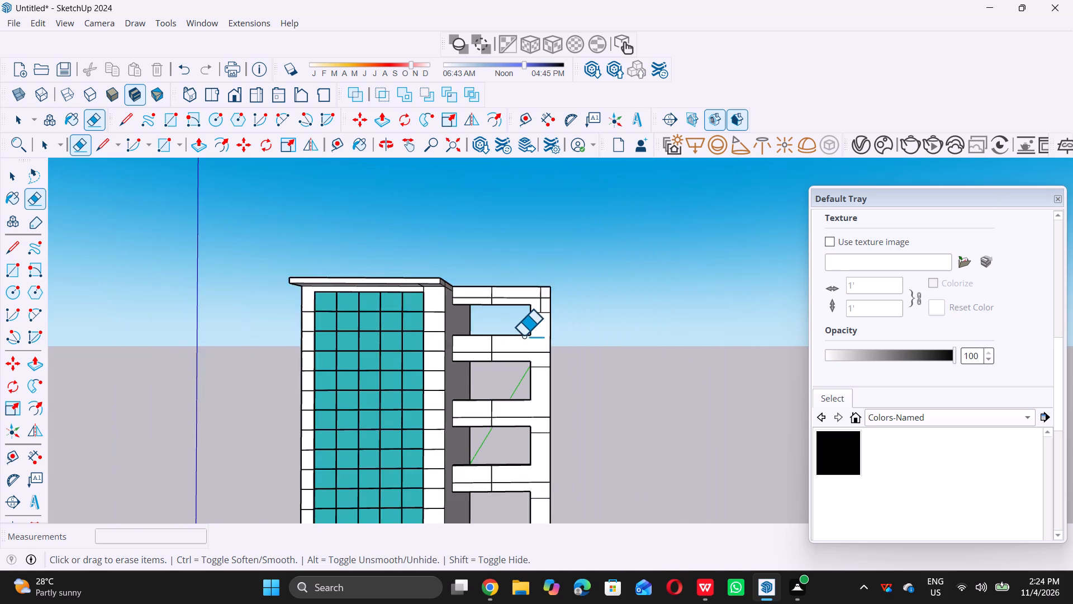
pyautogui.scroll(-3, 523, 336)
pyautogui.scroll(14, 538, 352)
pyautogui.scroll(-3, 538, 355)
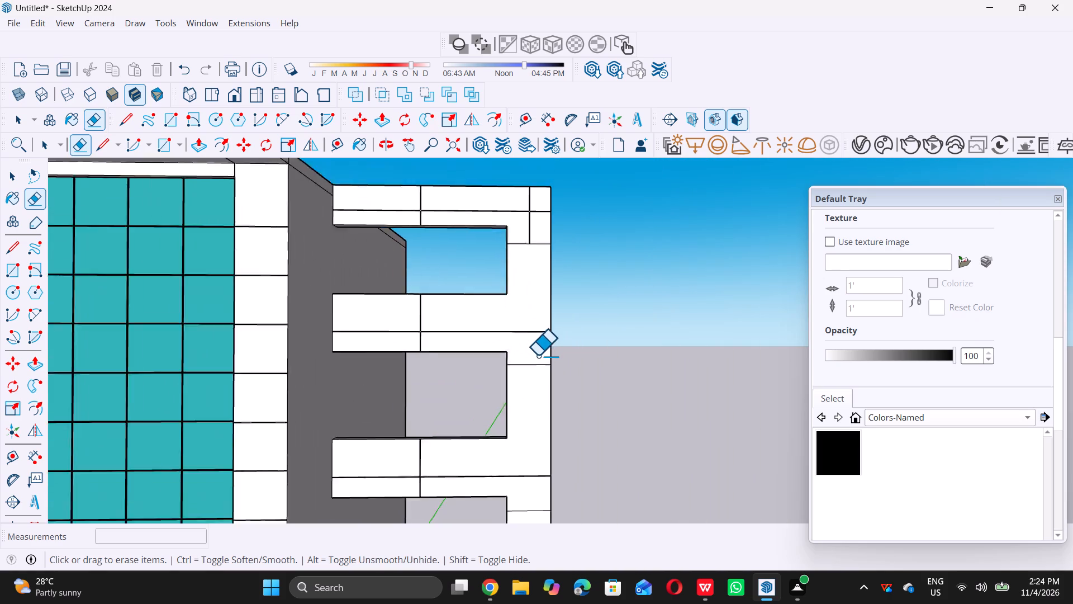
pyautogui.scroll(-20, 538, 355)
pyautogui.scroll(-10, 538, 355)
pyautogui.scroll(2, 539, 384)
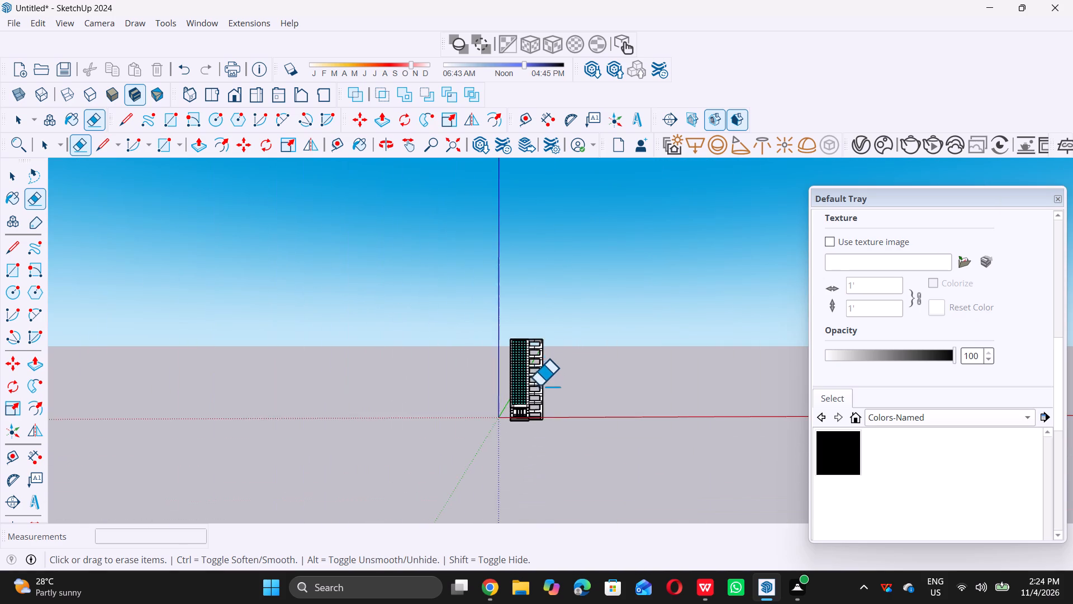
pyautogui.scroll(11, 539, 385)
pyautogui.scroll(4, 520, 305)
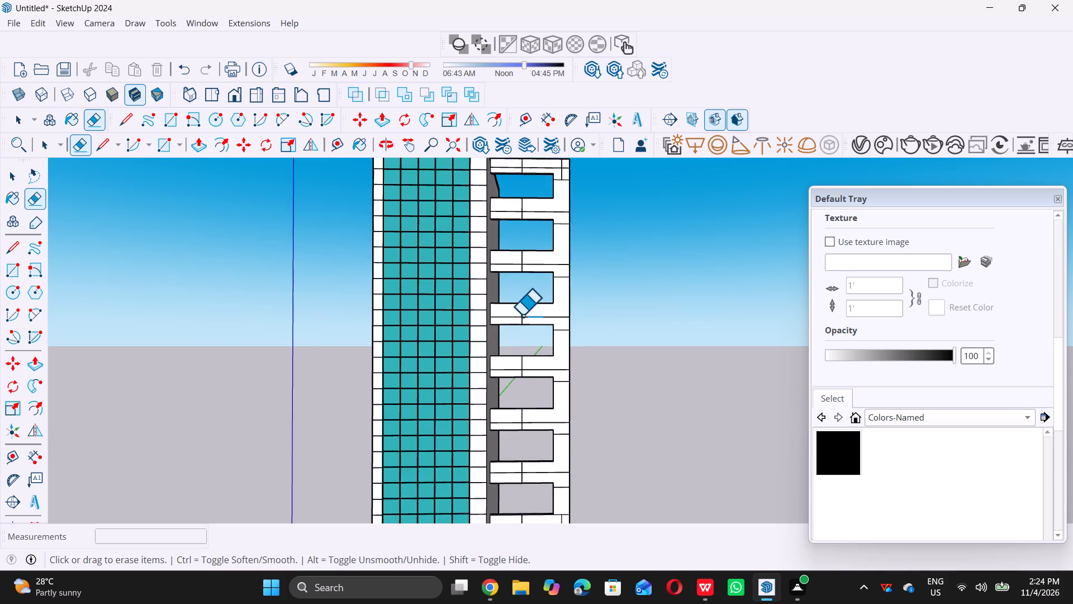
pyautogui.scroll(17, 522, 315)
pyautogui.scroll(6, 521, 318)
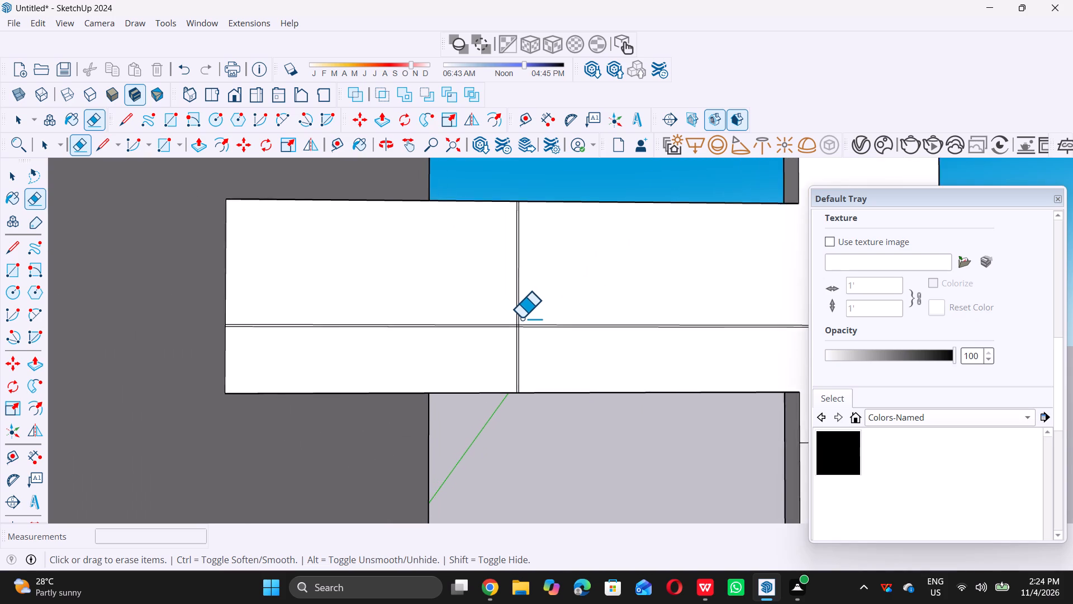
pyautogui.scroll(17, 518, 320)
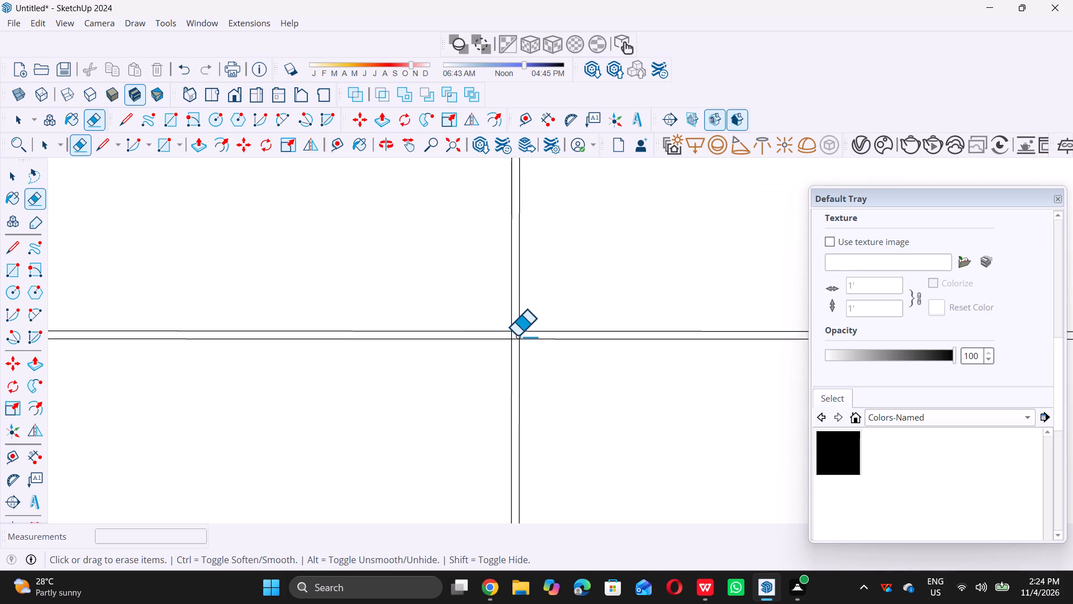
pyautogui.scroll(16, 517, 336)
pyautogui.scroll(8, 509, 331)
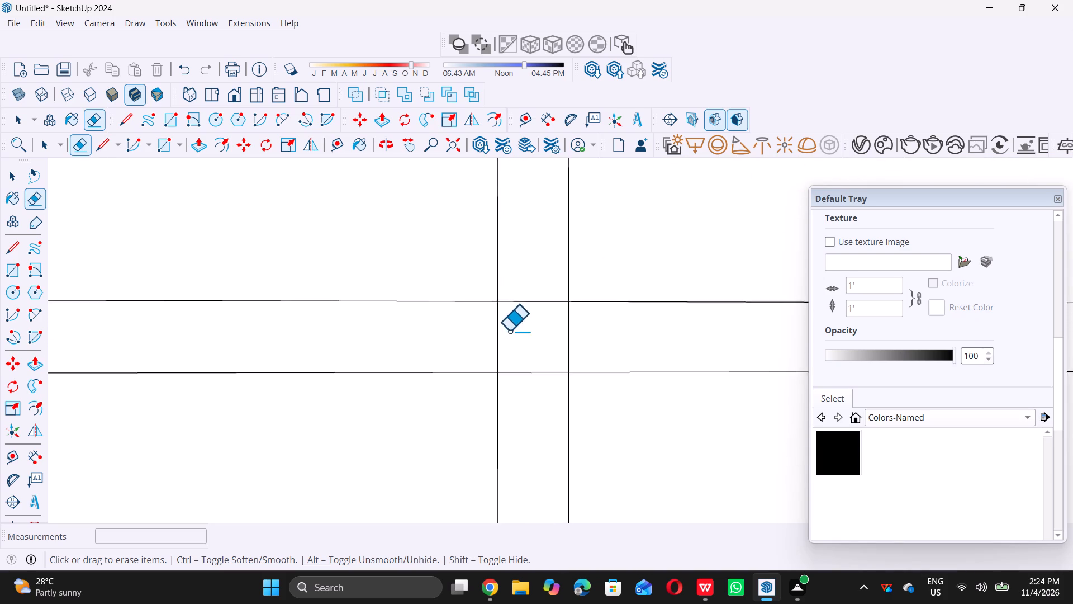
pyautogui.moveTo(452, 334); pyautogui.dragTo(557, 276)
pyautogui.moveTo(557, 284); pyautogui.dragTo(552, 409)
pyautogui.moveTo(554, 417); pyautogui.dragTo(560, 430)
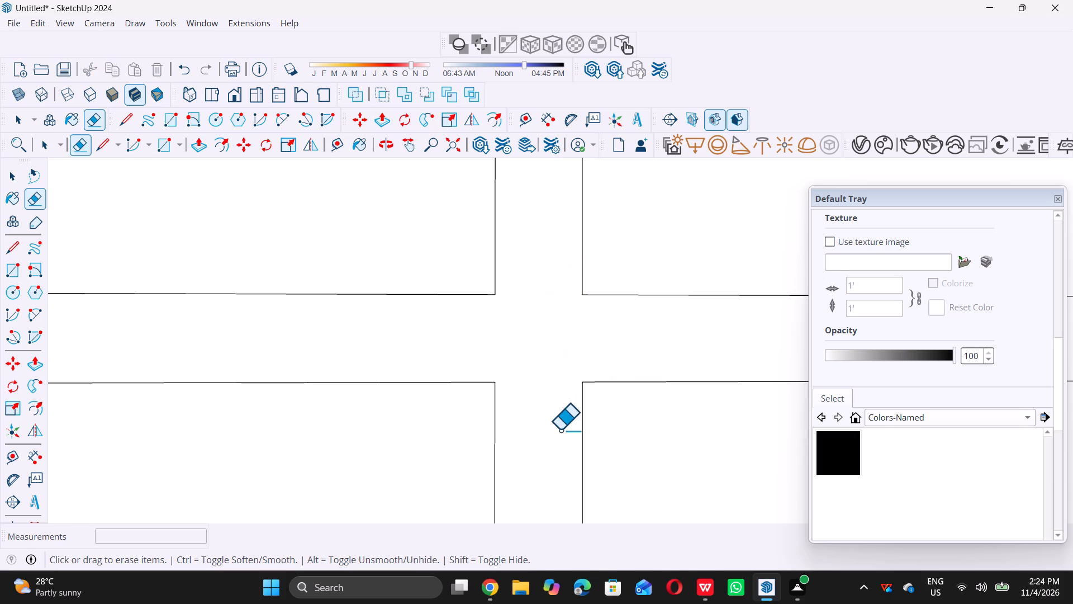
pyautogui.moveTo(560, 430); pyautogui.dragTo(560, 429)
# Erase the four short line segments inside the crossing of the fifth beam's horizontal and vertical joints, counting from the top.
pyautogui.scroll(-20, 512, 374)
pyautogui.scroll(-2, 512, 374)
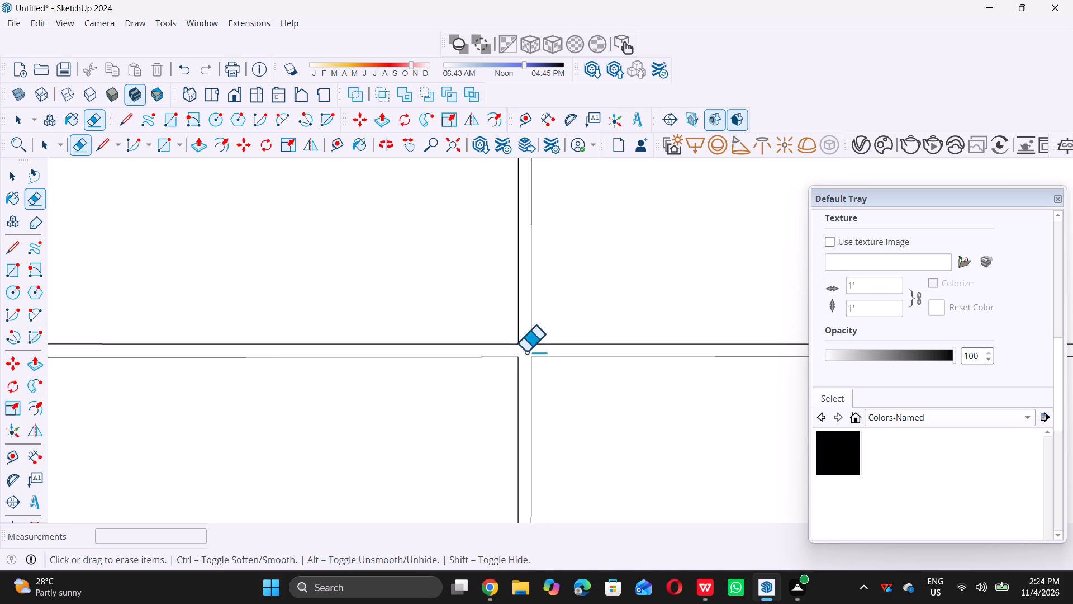
pyautogui.scroll(-20, 526, 351)
pyautogui.scroll(-8, 526, 351)
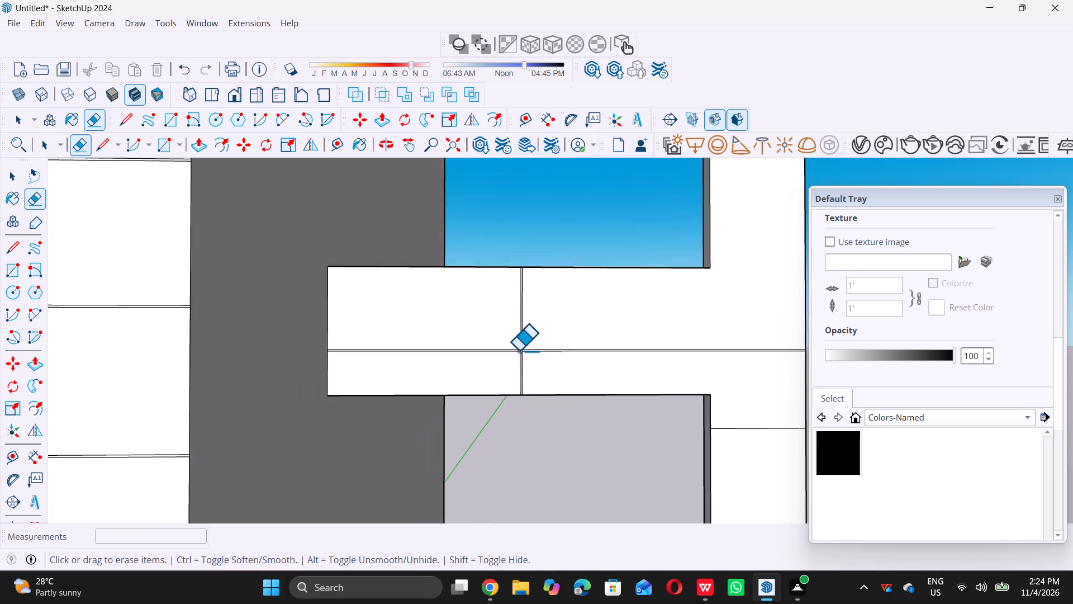
pyautogui.scroll(-18, 519, 350)
pyautogui.scroll(3, 524, 389)
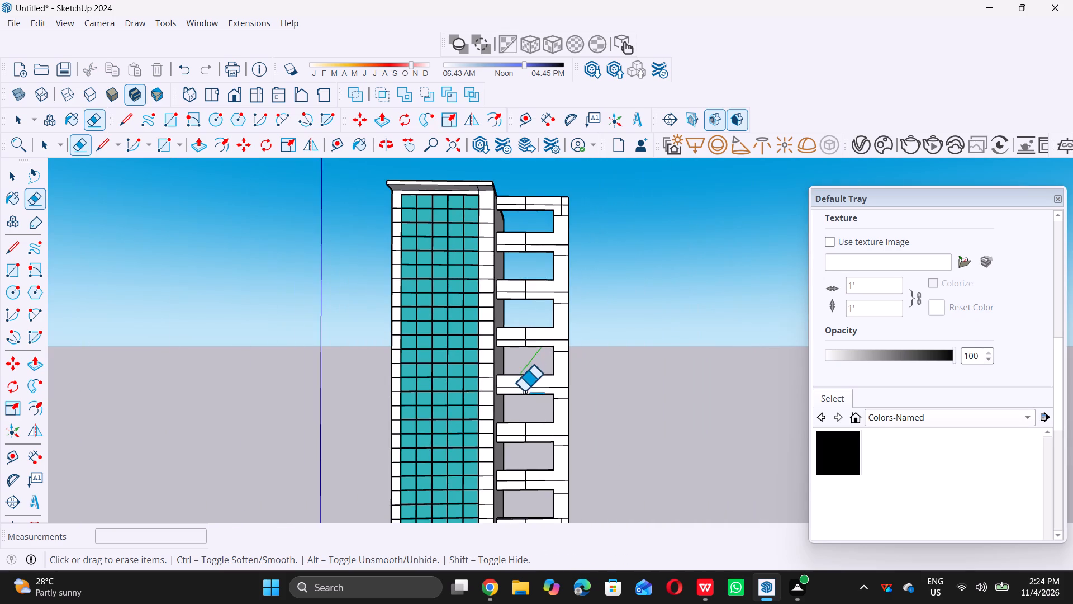
pyautogui.scroll(18, 524, 391)
pyautogui.scroll(5, 520, 376)
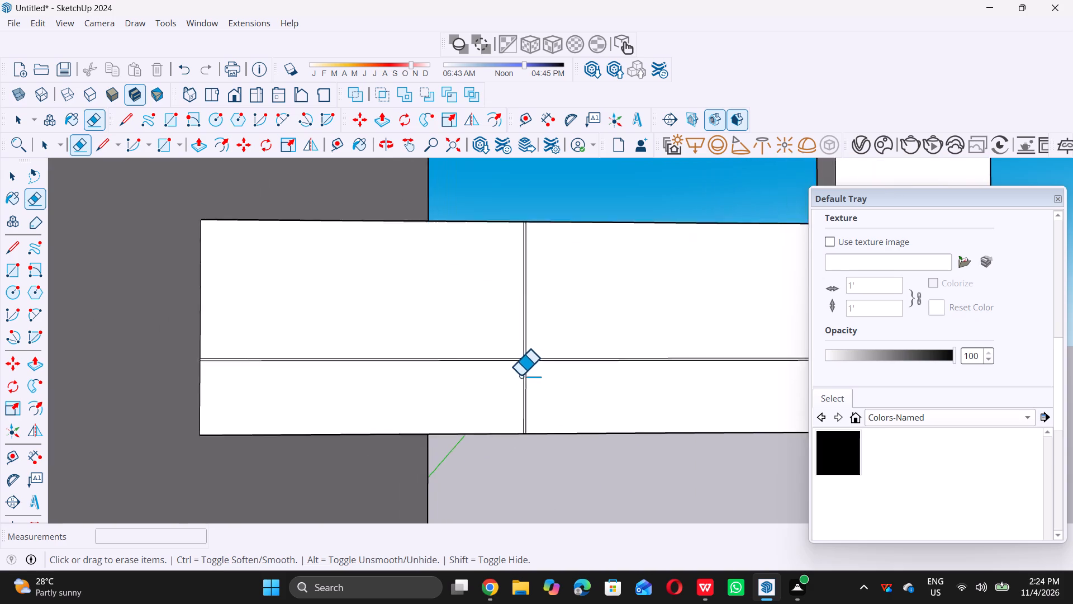
pyautogui.scroll(16, 520, 375)
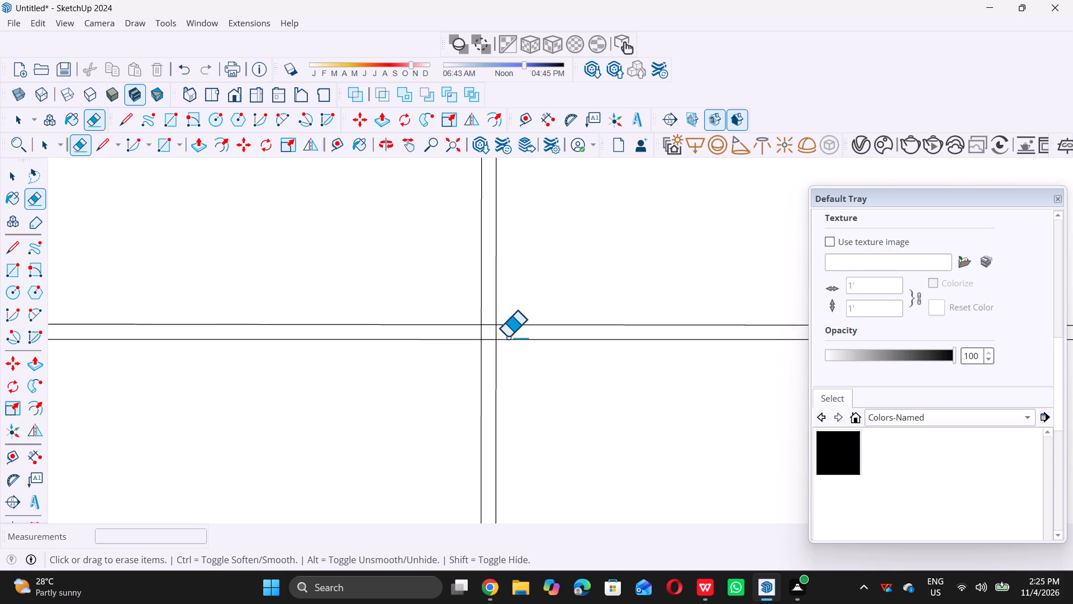
pyautogui.scroll(14, 501, 335)
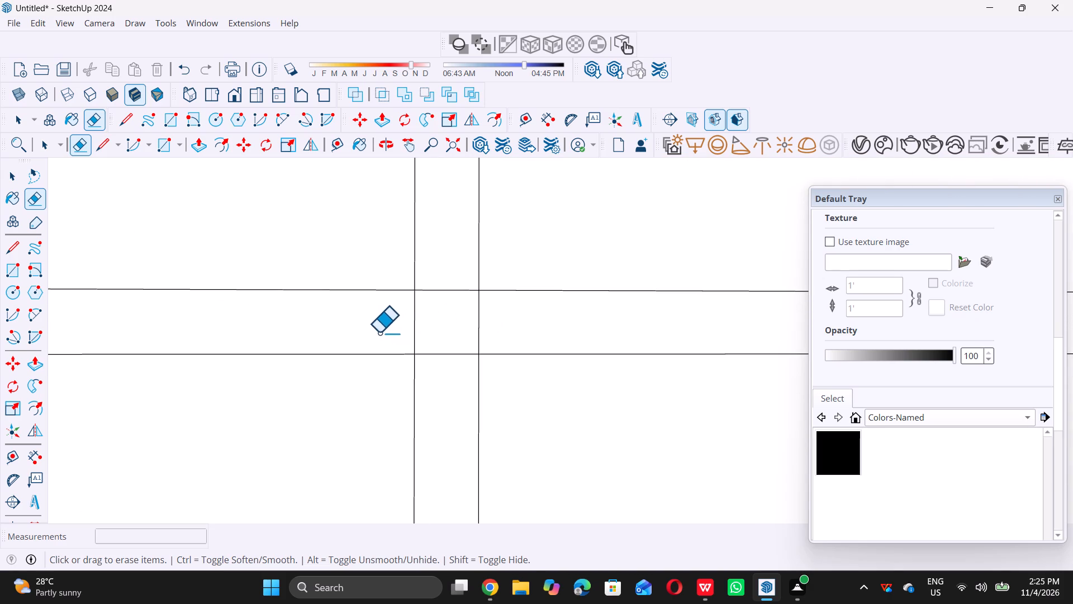
pyautogui.moveTo(387, 328); pyautogui.dragTo(455, 275)
pyautogui.tripleClick(455, 275)
pyautogui.moveTo(455, 291); pyautogui.dragTo(455, 299)
pyautogui.moveTo(456, 312); pyautogui.dragTo(455, 379)
pyautogui.click(455, 379)
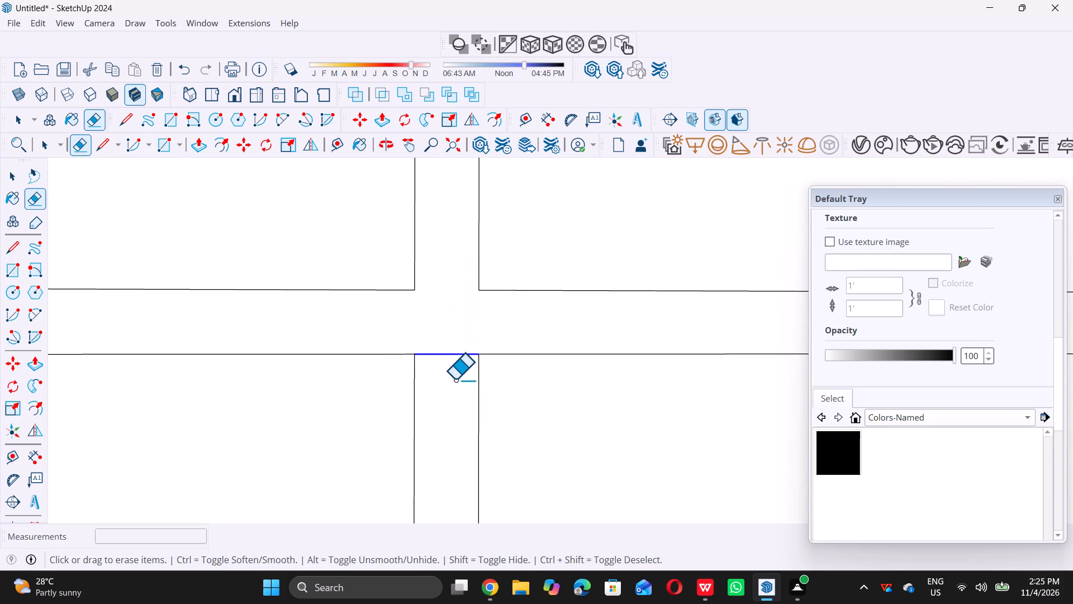
# Erase the four short line segments inside the crossing of the horizontal and vertical joints on the fourth beam from the bottom.
pyautogui.scroll(-20, 453, 376)
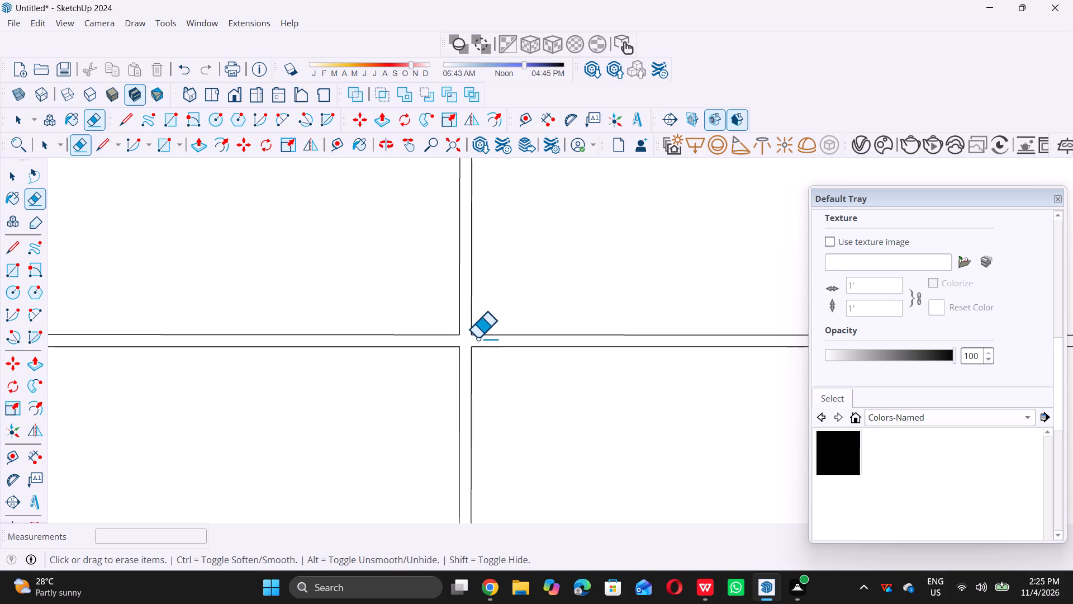
pyautogui.scroll(-20, 477, 338)
pyautogui.scroll(-5, 477, 338)
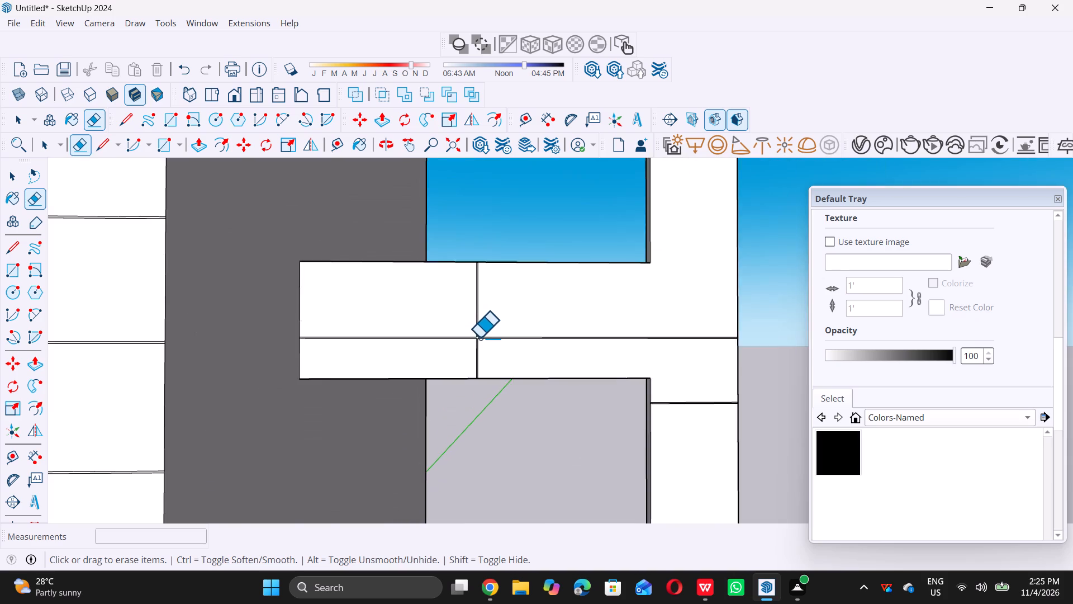
pyautogui.scroll(-19, 479, 337)
pyautogui.scroll(2, 495, 374)
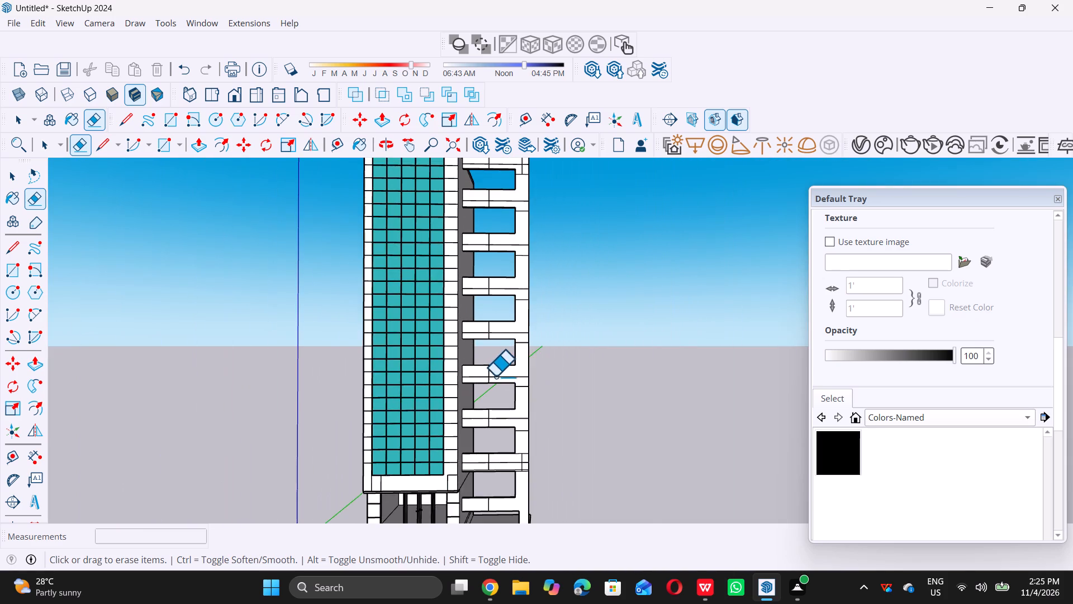
pyautogui.scroll(17, 495, 376)
pyautogui.scroll(6, 482, 386)
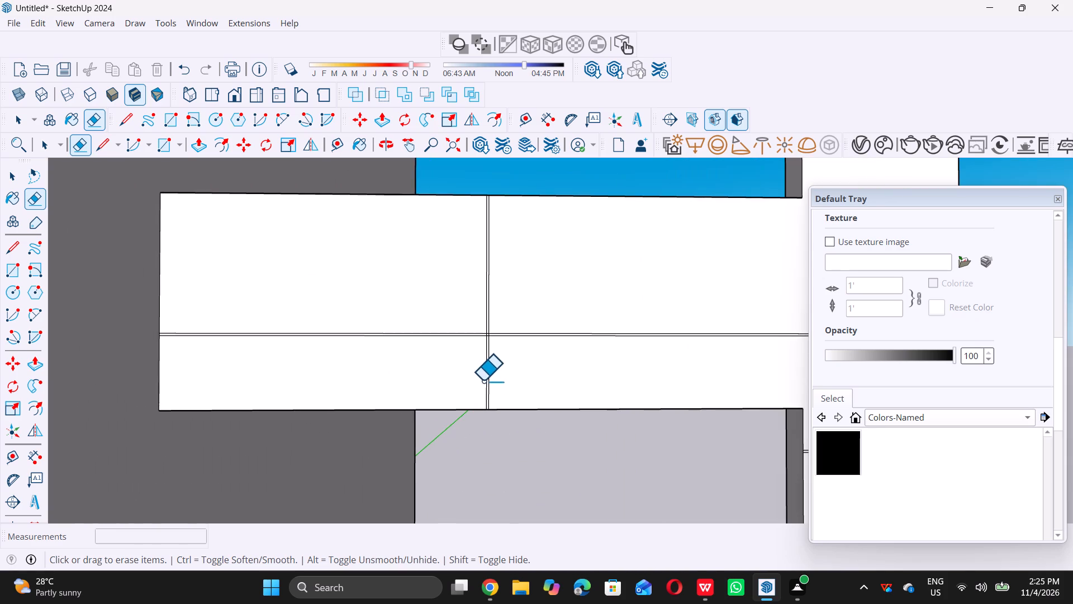
pyautogui.scroll(12, 488, 361)
pyautogui.scroll(5, 487, 308)
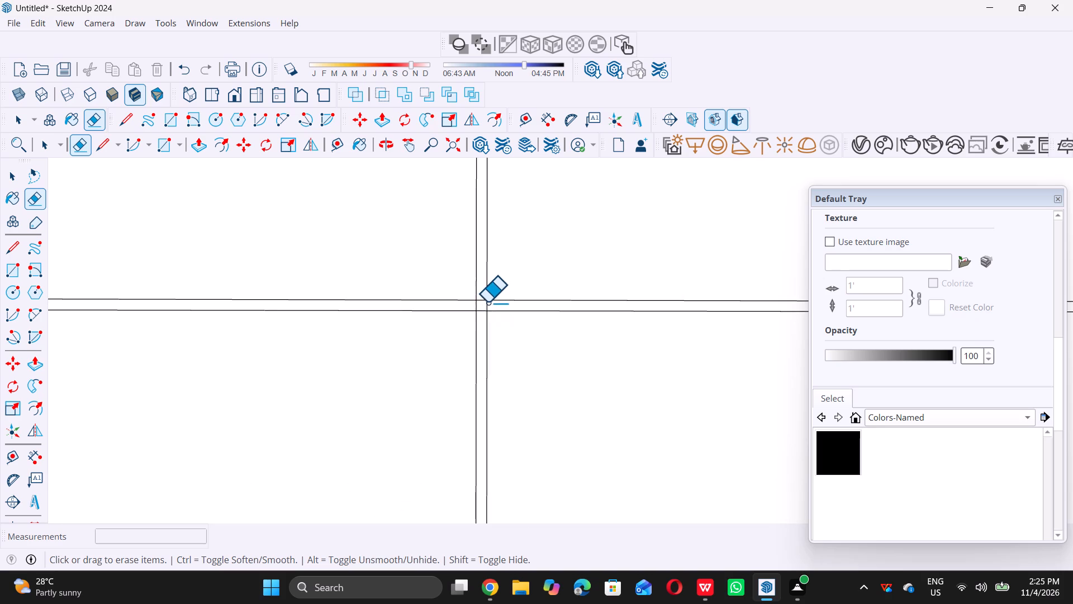
pyautogui.scroll(17, 486, 307)
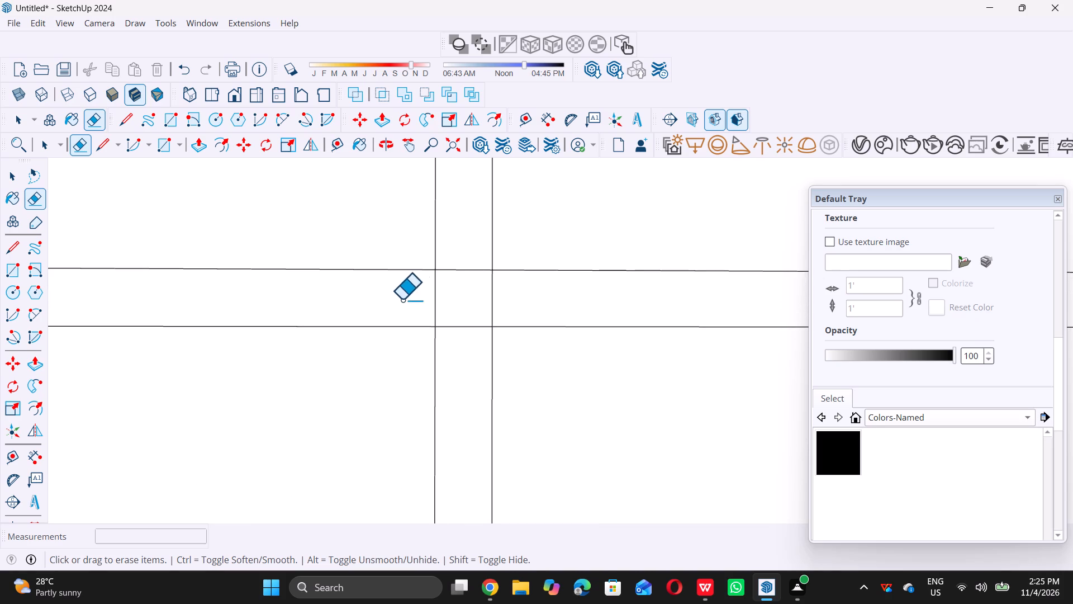
pyautogui.click(412, 298)
pyautogui.moveTo(420, 298); pyautogui.dragTo(463, 269)
pyautogui.moveTo(463, 267); pyautogui.dragTo(467, 258)
pyautogui.doubleClick(467, 257)
pyautogui.moveTo(467, 259); pyautogui.dragTo(464, 269)
pyautogui.moveTo(464, 275); pyautogui.dragTo(462, 352)
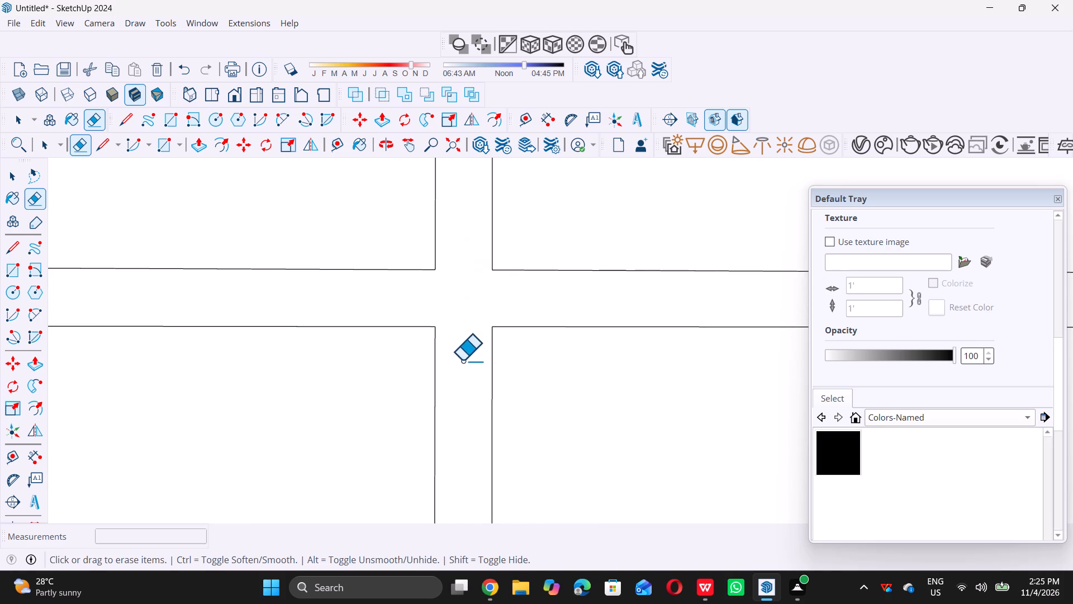
pyautogui.click(462, 360)
# Erase the four short line segments inside the crossing of the horizontal and vertical joints on the third beam from the bottom.
pyautogui.scroll(-20, 470, 324)
pyautogui.scroll(-3, 470, 324)
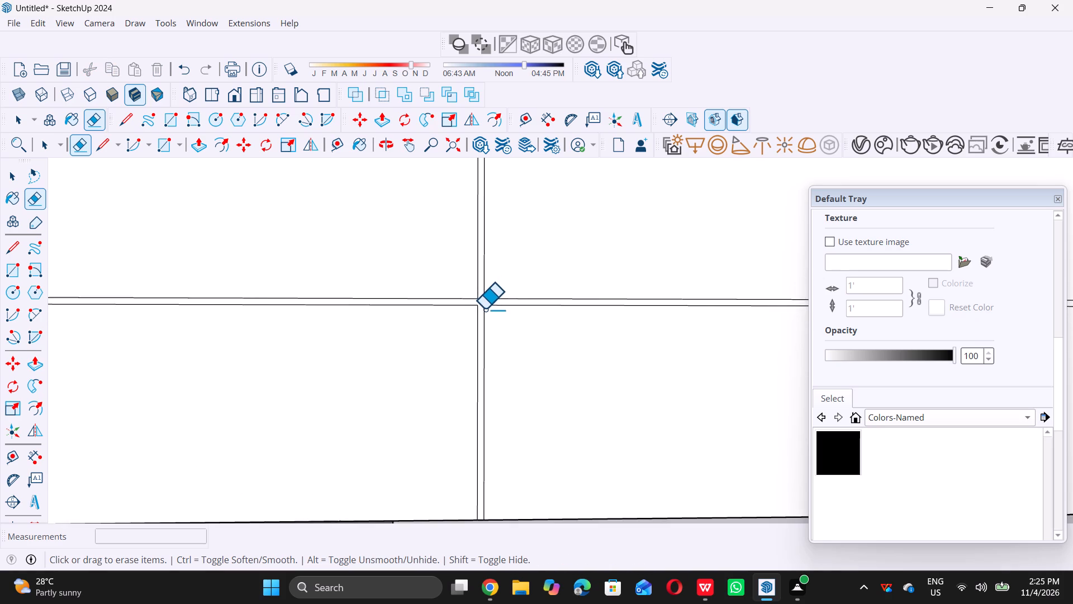
pyautogui.scroll(-20, 485, 309)
pyautogui.scroll(-7, 485, 309)
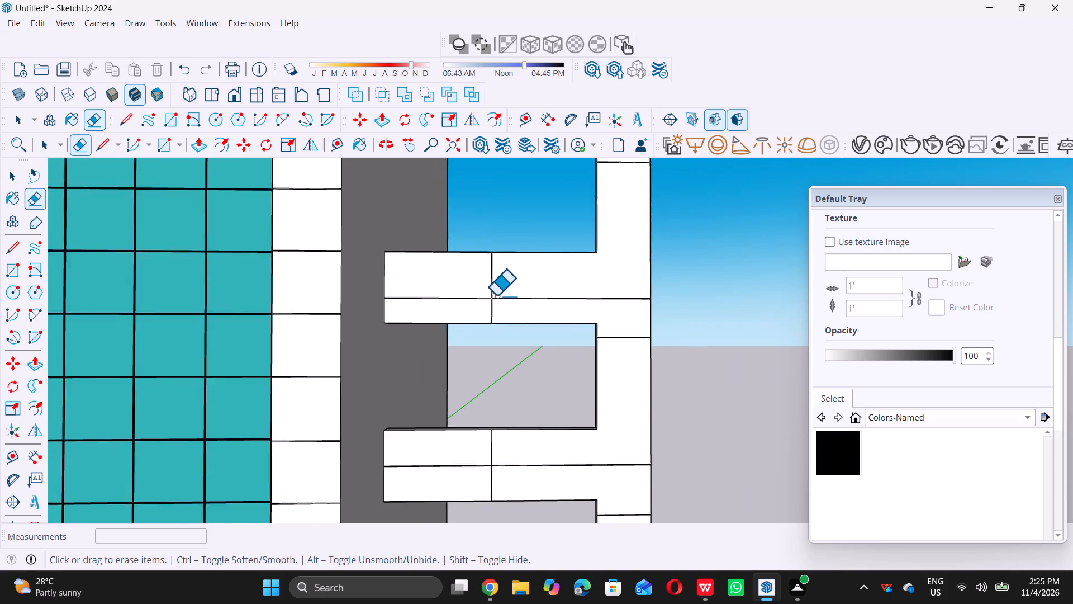
pyautogui.scroll(-7, 496, 295)
pyautogui.scroll(14, 494, 380)
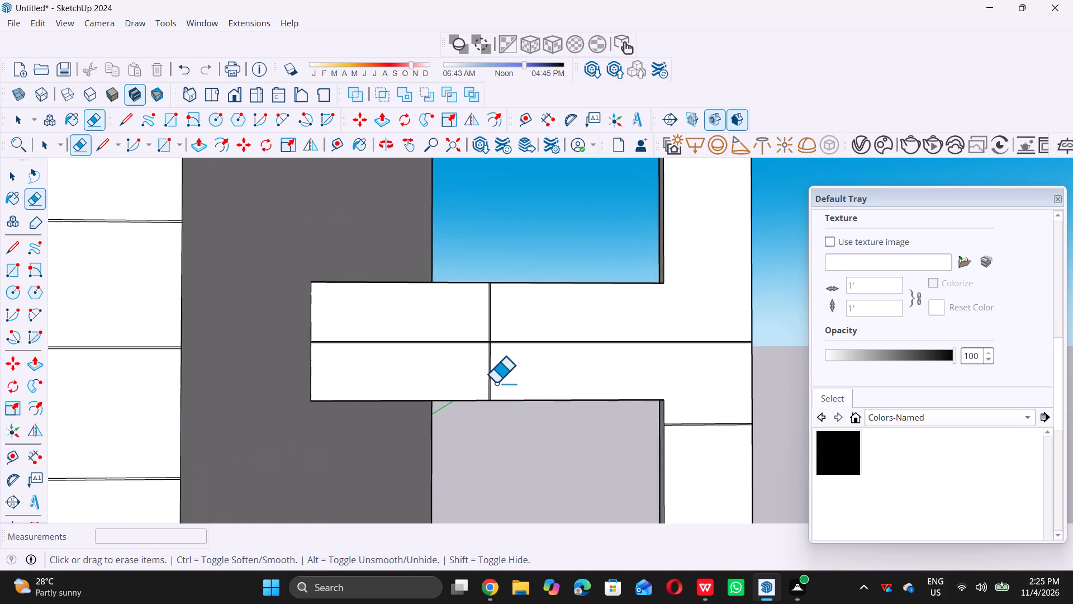
pyautogui.scroll(11, 496, 383)
pyautogui.scroll(11, 491, 323)
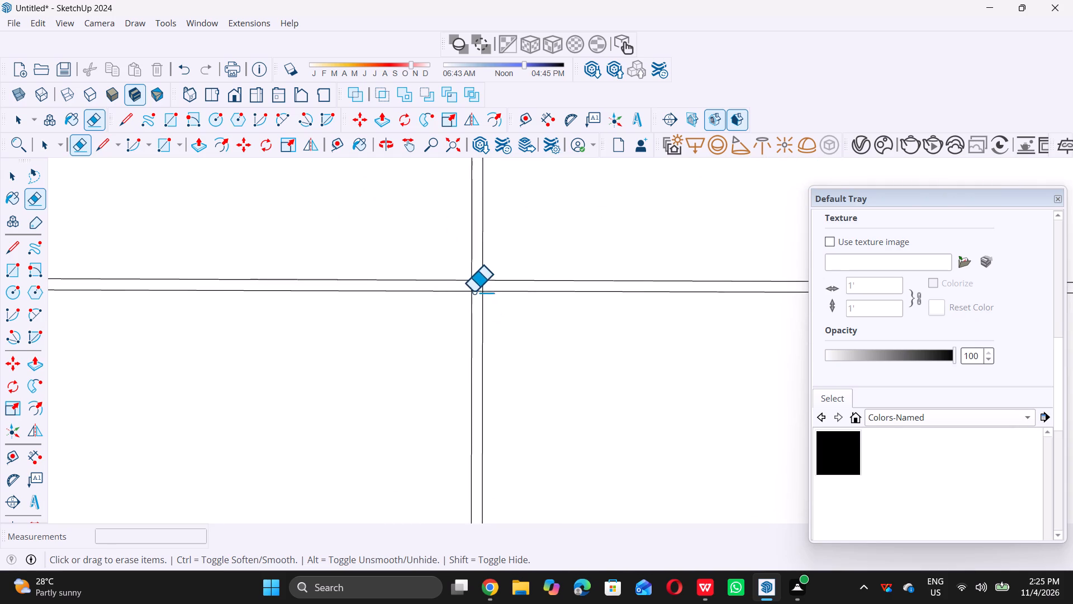
pyautogui.scroll(15, 477, 285)
pyautogui.moveTo(434, 307); pyautogui.dragTo(475, 300)
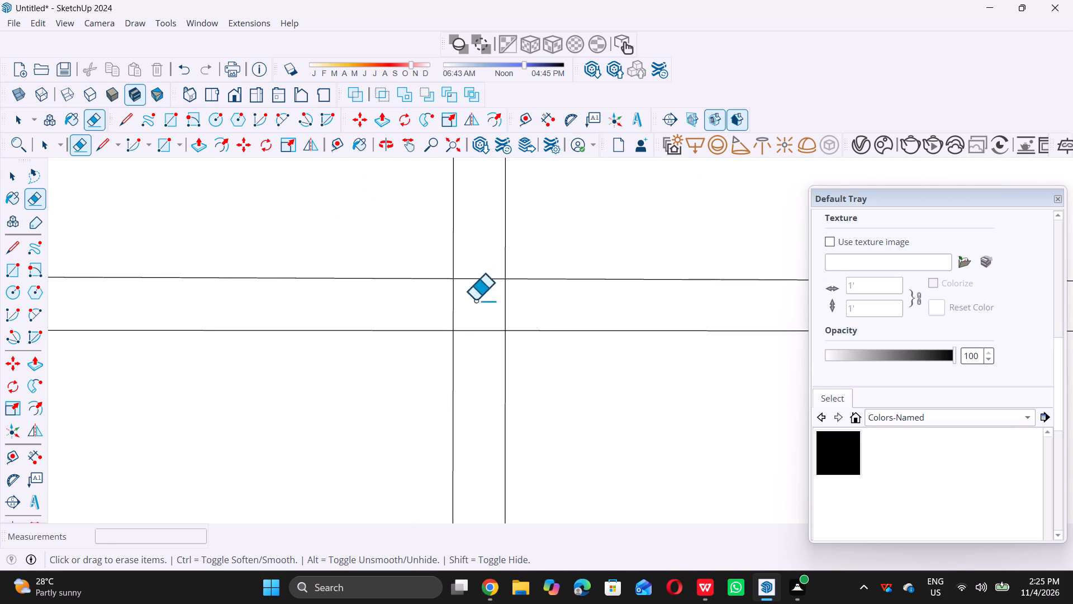
pyautogui.moveTo(475, 300); pyautogui.dragTo(526, 297)
pyautogui.moveTo(528, 296); pyautogui.dragTo(523, 300)
pyautogui.moveTo(519, 301); pyautogui.dragTo(469, 300)
pyautogui.moveTo(472, 291); pyautogui.dragTo(476, 280)
pyautogui.moveTo(477, 278); pyautogui.dragTo(480, 266)
pyautogui.tripleClick(482, 263)
pyautogui.click(482, 261)
pyautogui.moveTo(481, 270); pyautogui.dragTo(476, 284)
pyautogui.moveTo(475, 298); pyautogui.dragTo(477, 354)
pyautogui.doubleClick(477, 354)
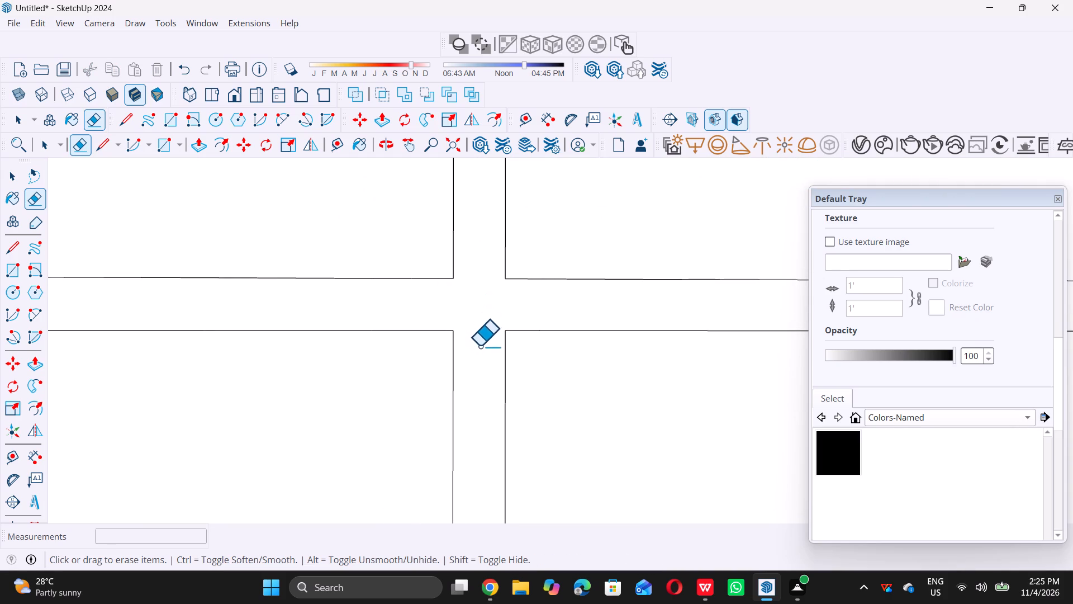
# Erase the four short line segments inside the crossing of the second-lowest beam's horizontal joint and its vertical joint nearer the tower.
pyautogui.scroll(-20, 480, 345)
pyautogui.scroll(-8, 480, 345)
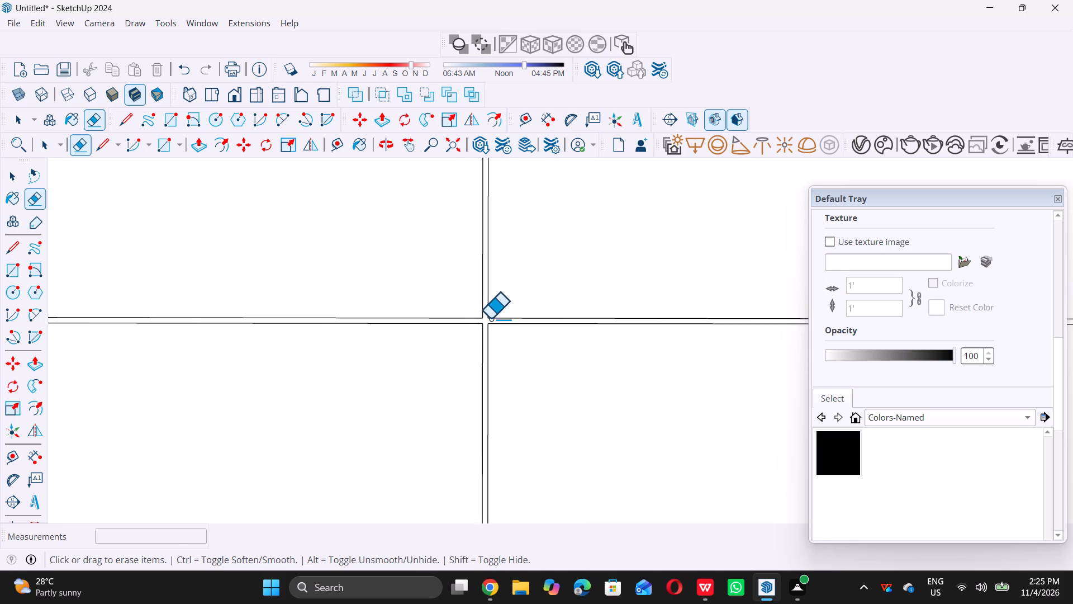
pyautogui.scroll(-20, 490, 318)
pyautogui.scroll(-8, 490, 318)
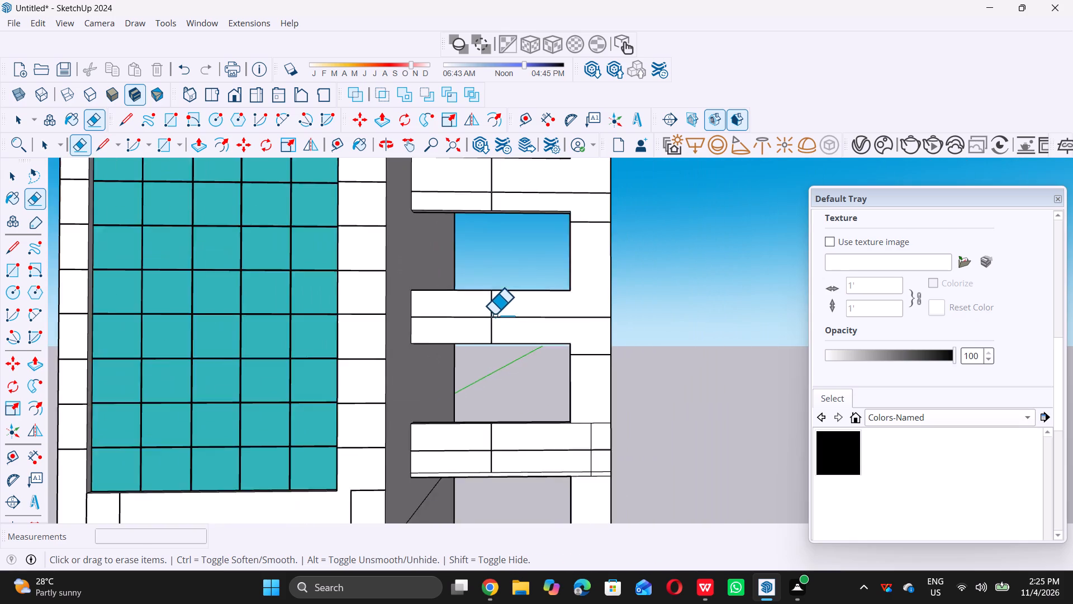
pyautogui.scroll(-5, 494, 314)
pyautogui.scroll(5, 495, 373)
pyautogui.scroll(-8, 491, 357)
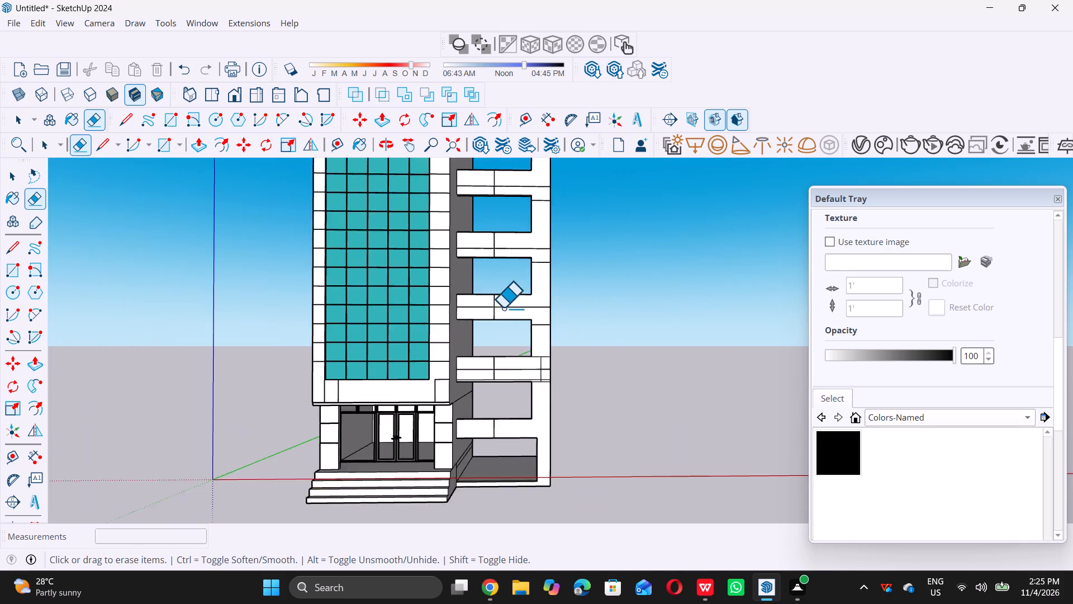
pyautogui.scroll(-8, 503, 308)
pyautogui.scroll(13, 516, 351)
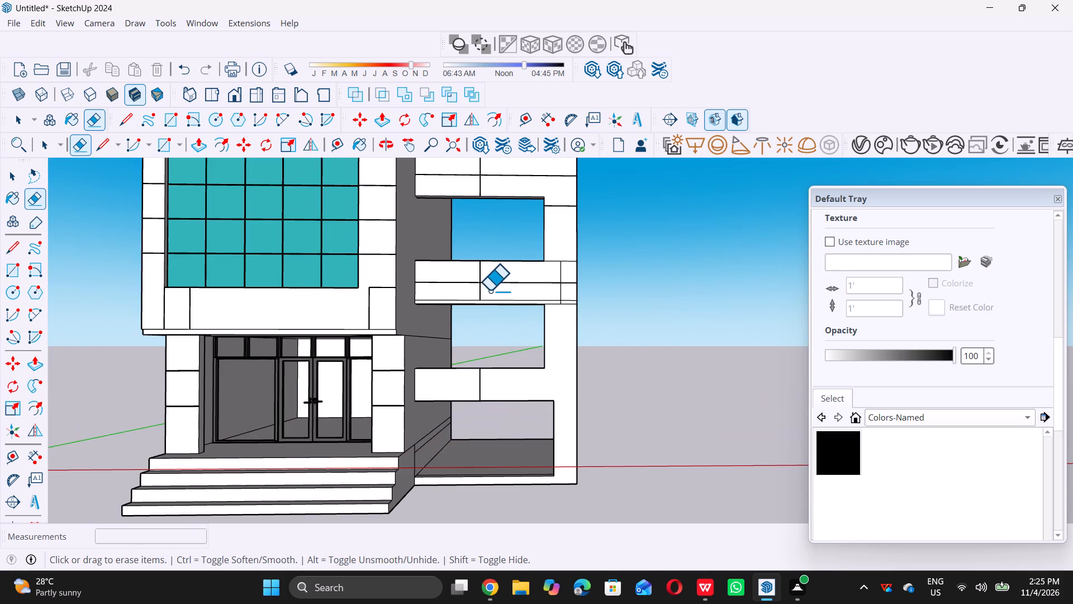
pyautogui.scroll(18, 490, 290)
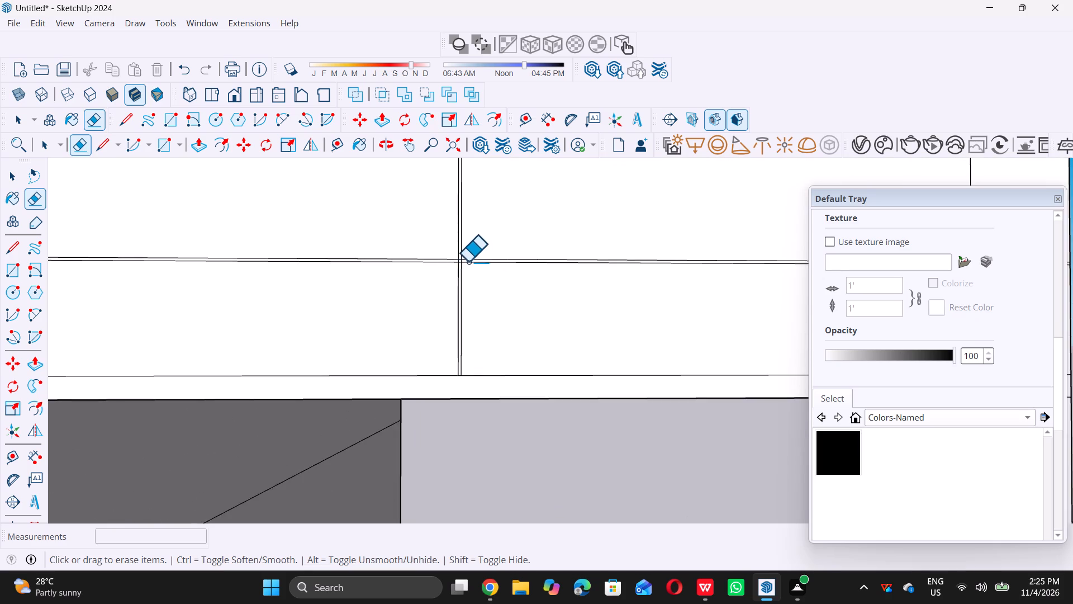
pyautogui.scroll(18, 468, 261)
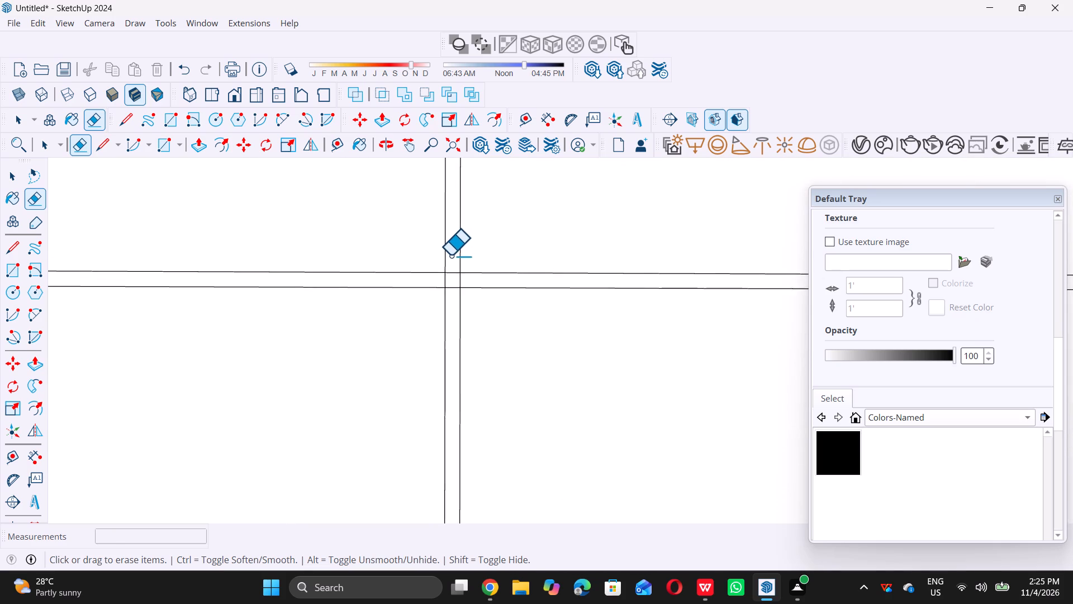
pyautogui.scroll(8, 450, 255)
pyautogui.moveTo(446, 328); pyautogui.dragTo(476, 324)
pyautogui.moveTo(476, 324); pyautogui.dragTo(425, 331)
pyautogui.moveTo(425, 331); pyautogui.dragTo(436, 329)
pyautogui.moveTo(438, 329); pyautogui.dragTo(444, 328)
pyautogui.click(445, 327)
pyautogui.moveTo(445, 327); pyautogui.dragTo(452, 325)
pyautogui.click(452, 324)
pyautogui.click(452, 316)
pyautogui.moveTo(451, 312); pyautogui.dragTo(451, 292)
pyautogui.tripleClick(450, 286)
pyautogui.moveTo(450, 285); pyautogui.dragTo(452, 292)
pyautogui.moveTo(454, 306); pyautogui.dragTo(457, 351)
pyautogui.moveTo(457, 353); pyautogui.dragTo(455, 370)
pyautogui.click(455, 370)
# Place a guide 0.5" from the second-lowest beam's single vertical line on the post, offset toward the post's outer edge.
pyautogui.scroll(-19, 463, 339)
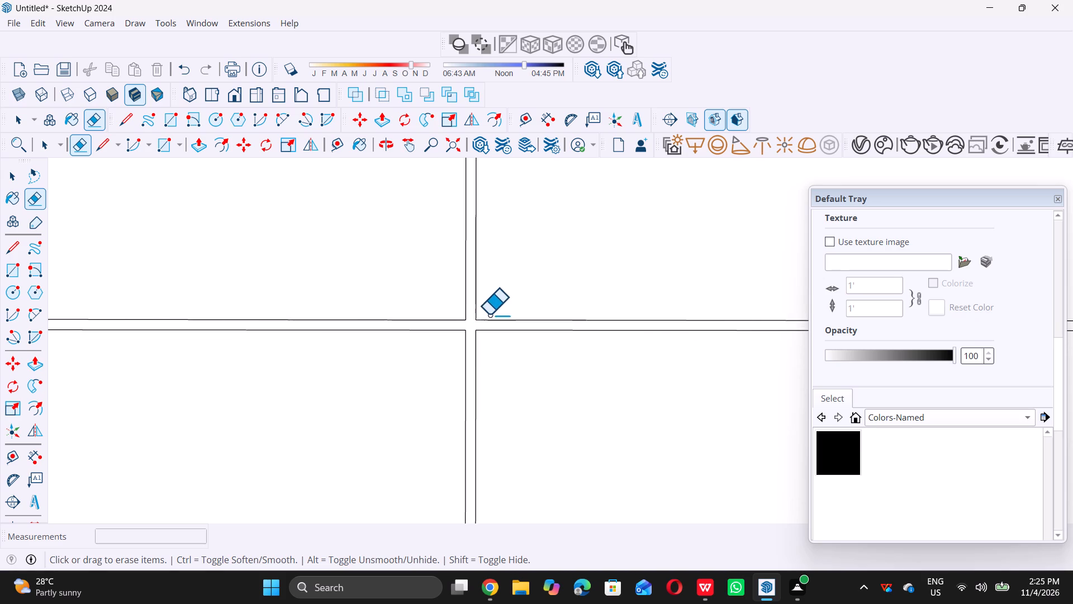
pyautogui.scroll(-7, 489, 314)
pyautogui.scroll(-19, 496, 312)
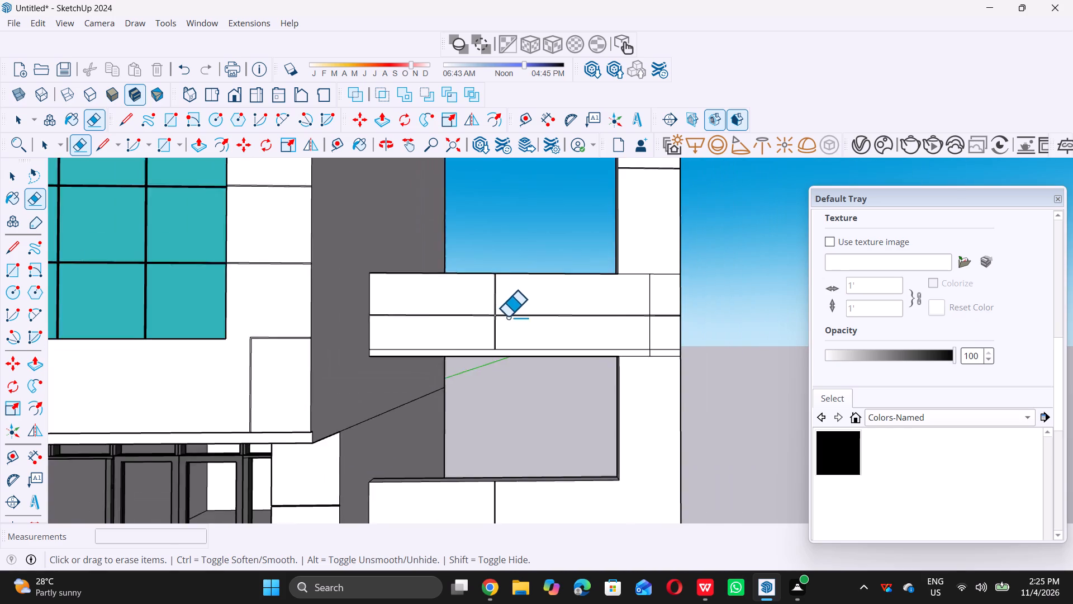
pyautogui.scroll(-9, 507, 317)
pyautogui.scroll(2, 589, 320)
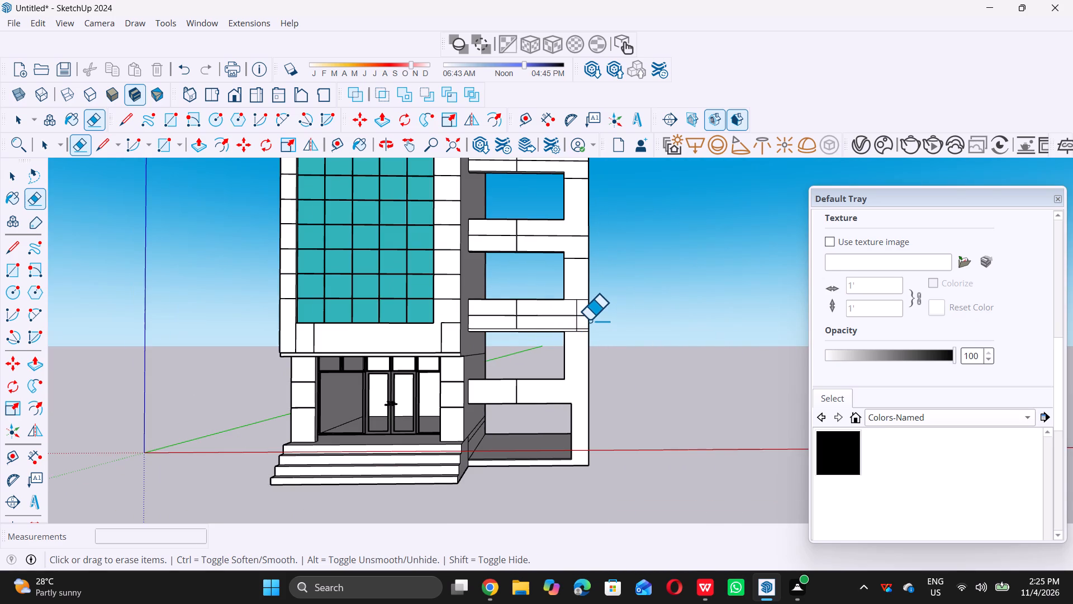
pyautogui.scroll(9, 589, 320)
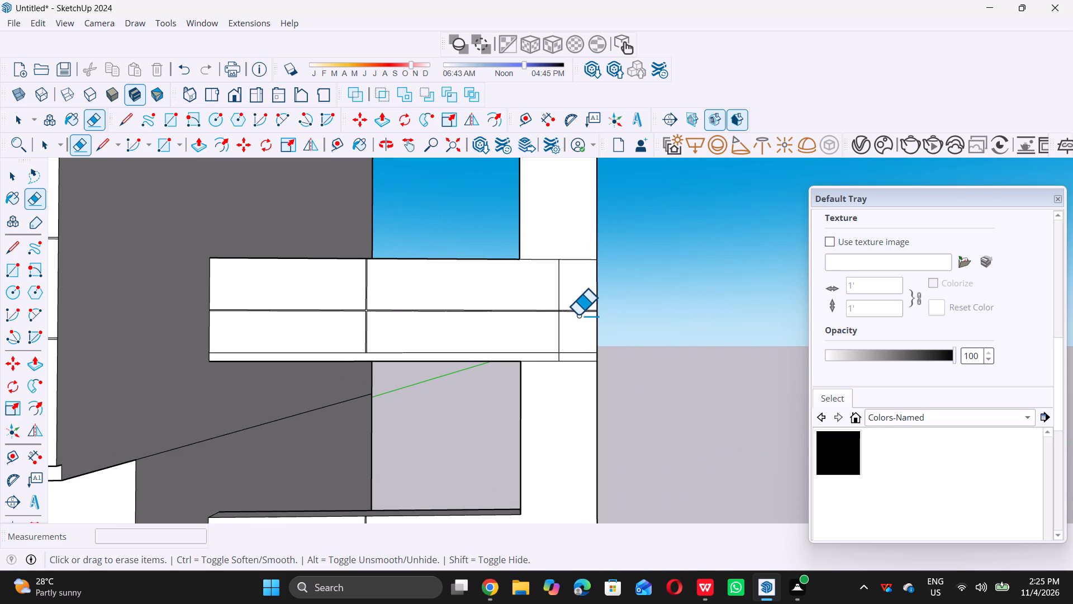
pyautogui.scroll(-18, 562, 354)
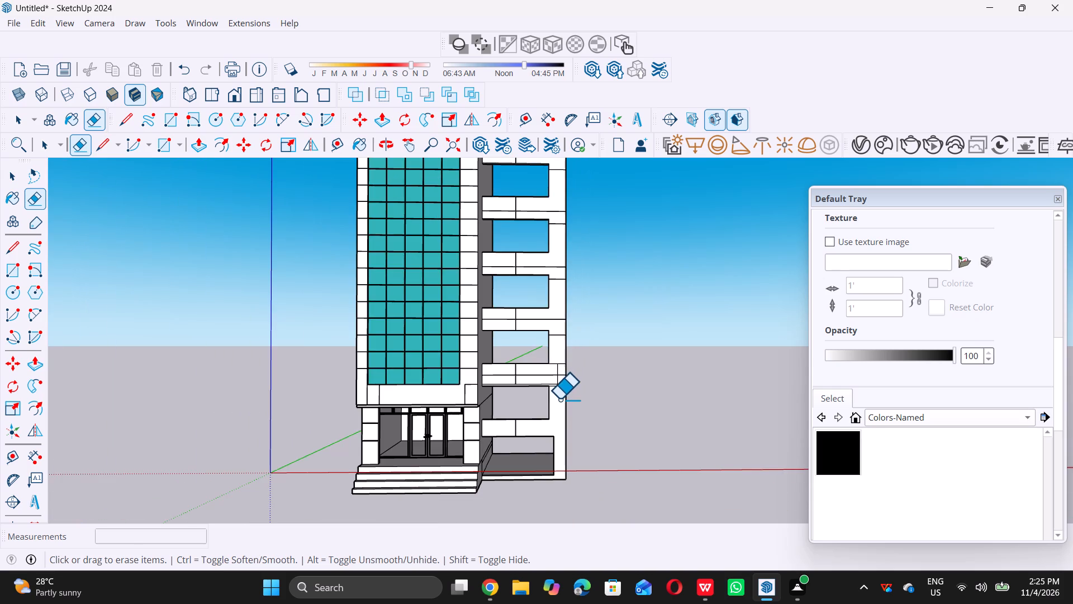
pyautogui.scroll(14, 560, 372)
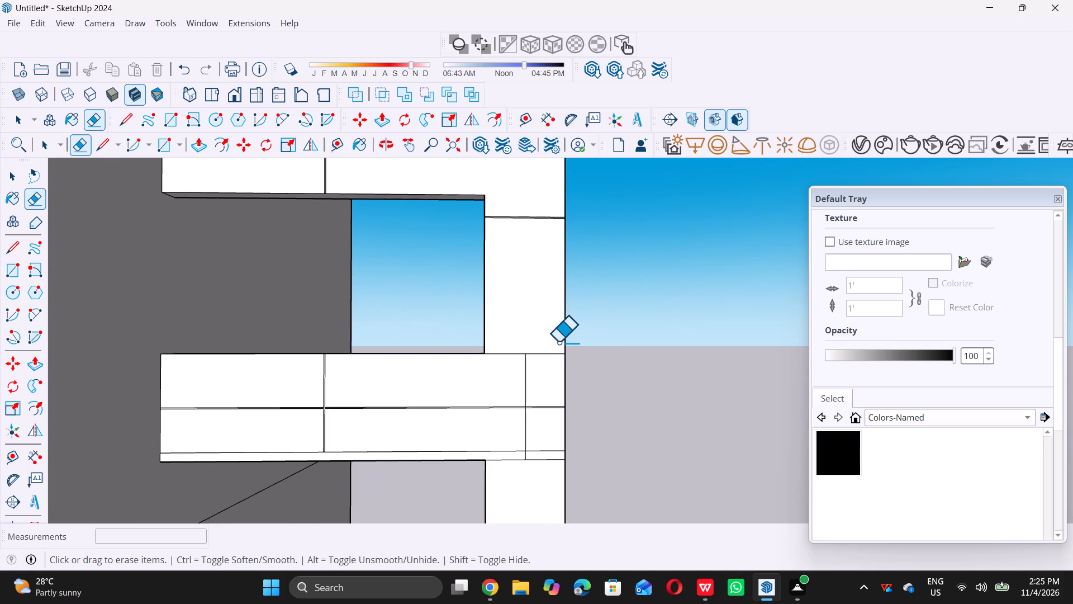
pyautogui.scroll(7, 554, 382)
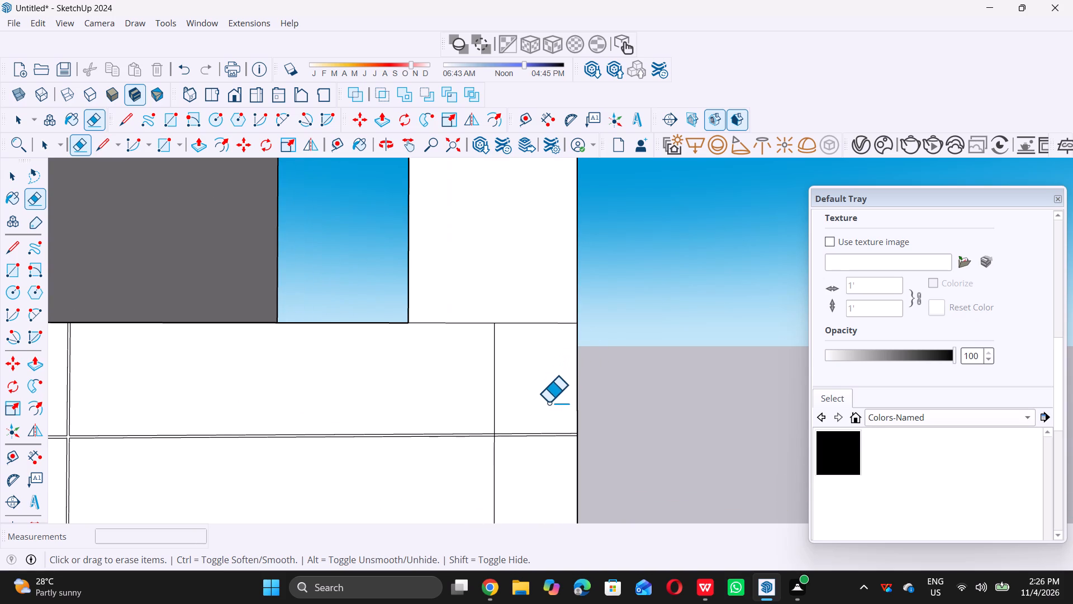
pyautogui.scroll(5, 539, 412)
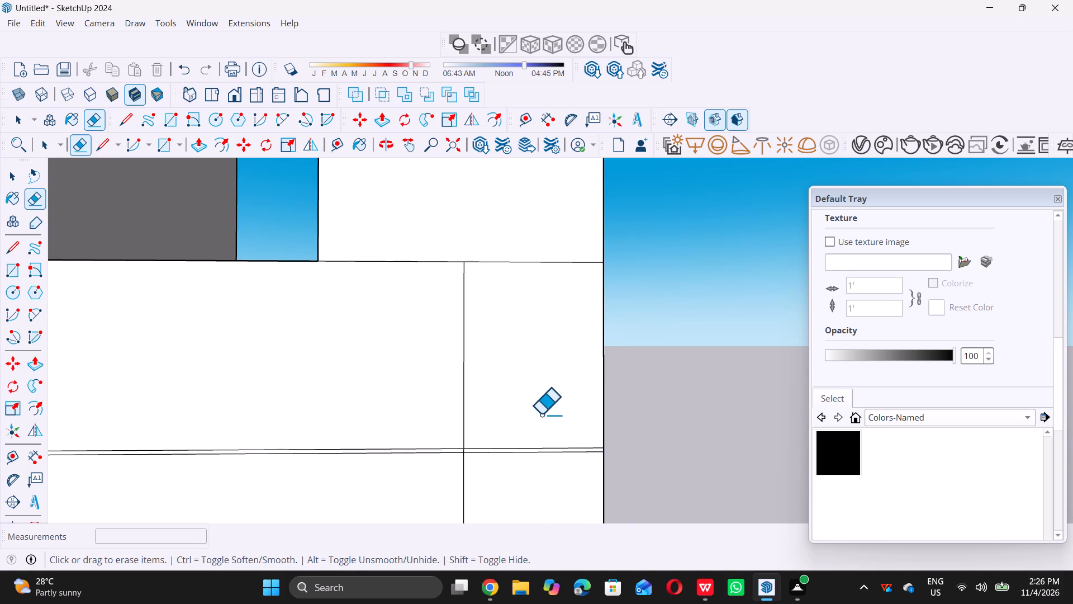
pyautogui.press('t')
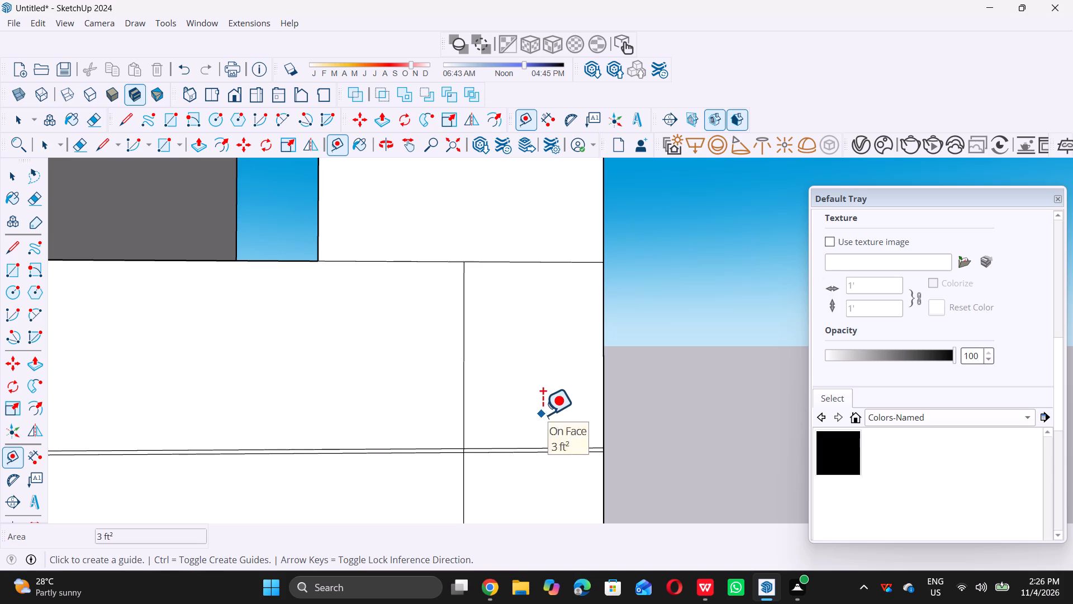
pyautogui.click(460, 367)
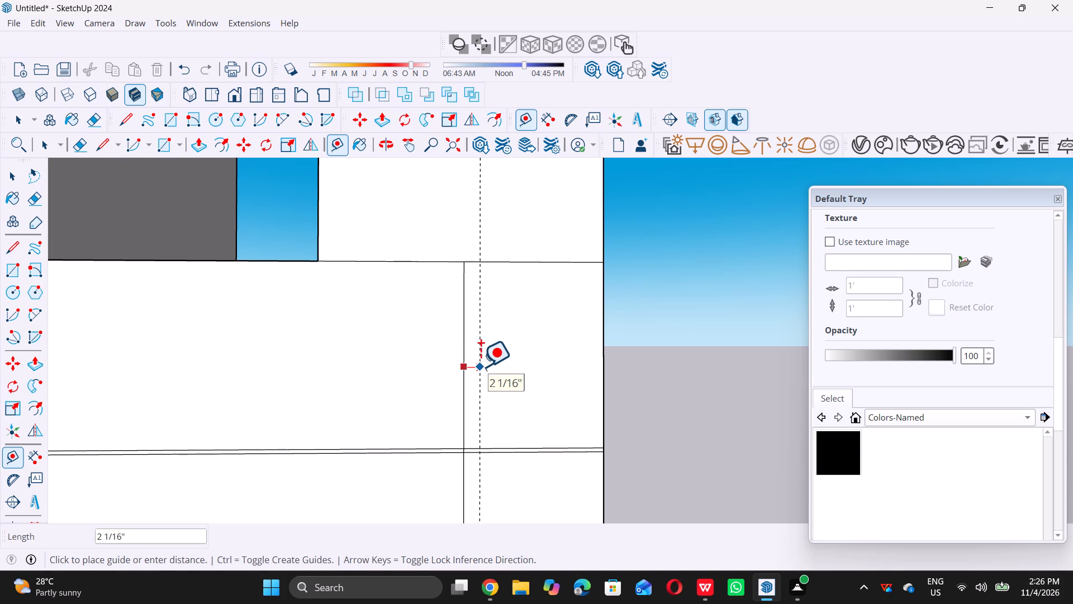
pyautogui.write('0.5')
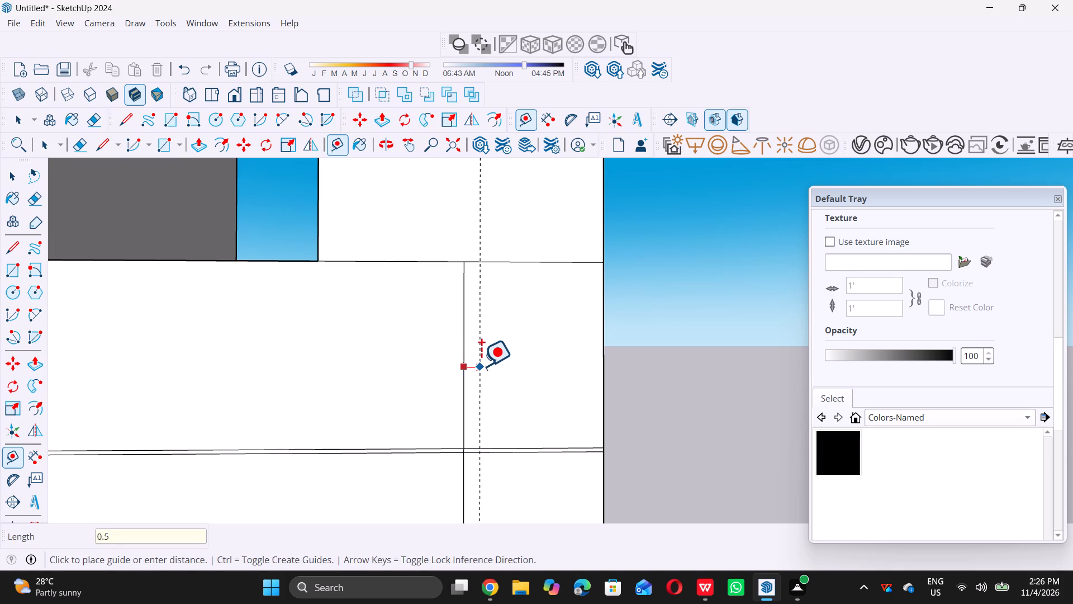
pyautogui.hotkey('shift', '"')
pyautogui.press('Return')
pyautogui.press('space')
# Draw a 1/2" by 3' 8" rectangle between the second-lowest beam's vertical post line and the guide, ending at the beam's lowest horizontal line.
pyautogui.write('r')
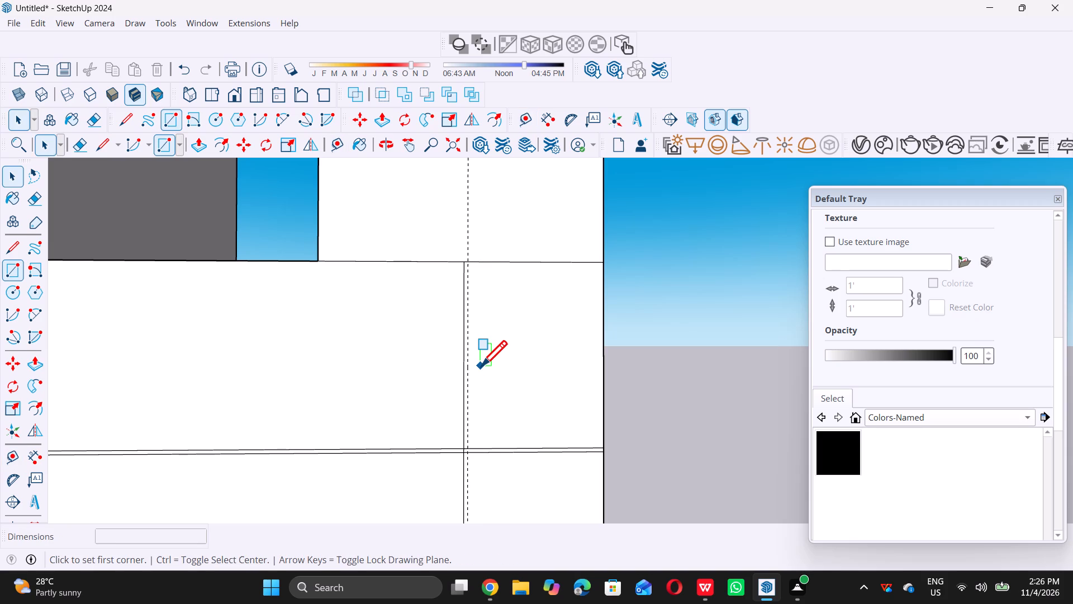
pyautogui.scroll(-5, 487, 319)
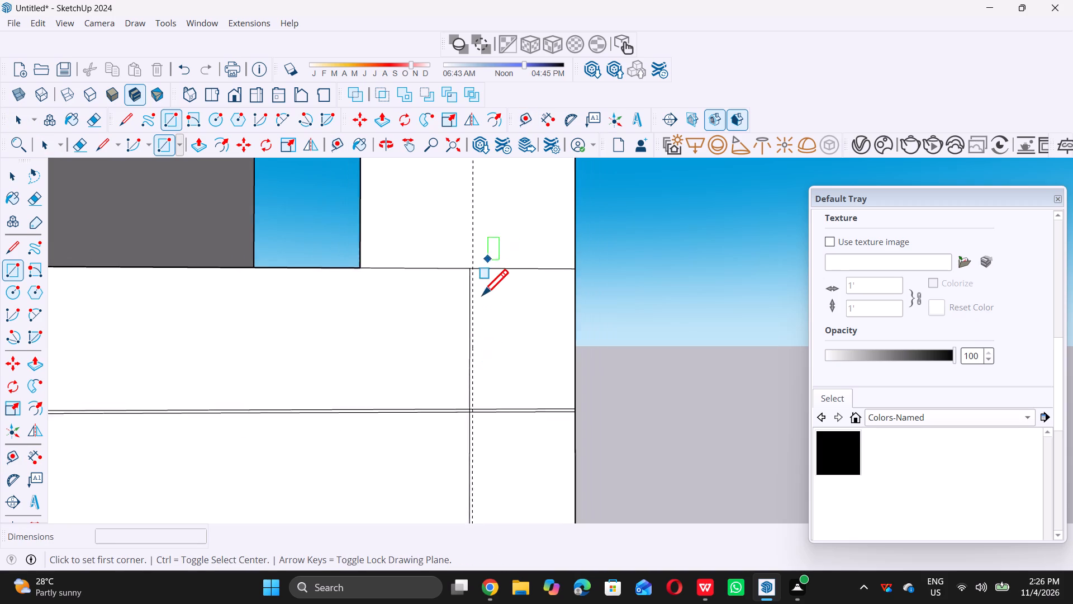
pyautogui.scroll(-4, 482, 296)
pyautogui.scroll(6, 472, 283)
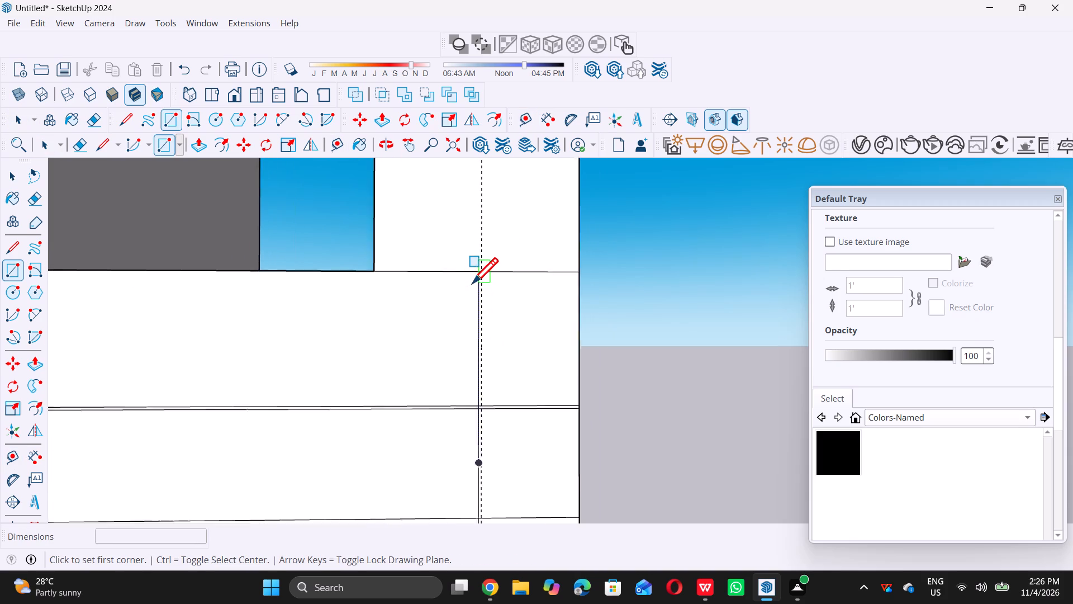
pyautogui.scroll(10, 477, 277)
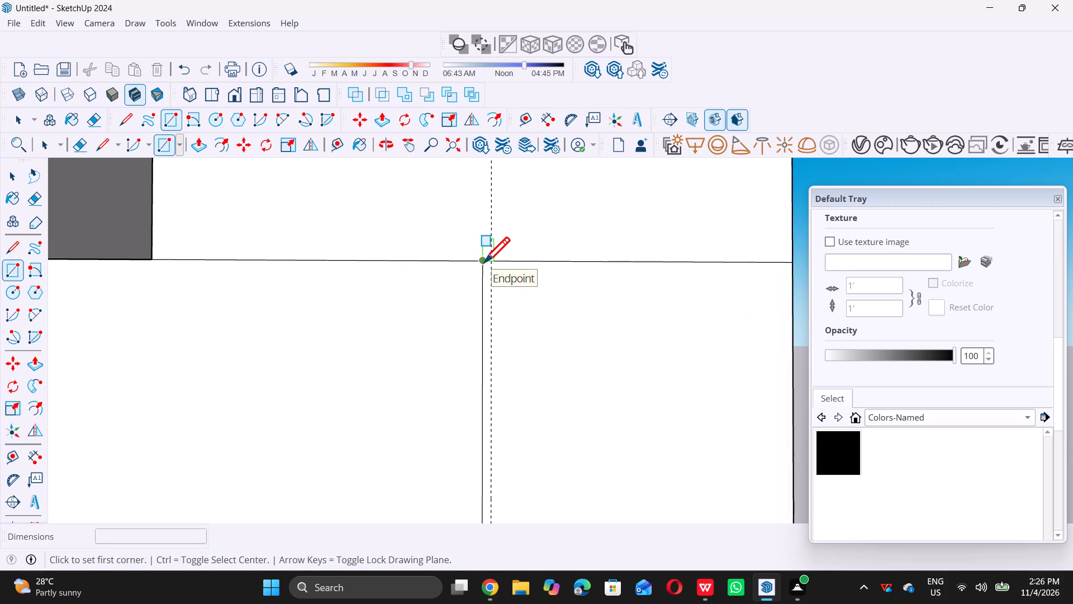
pyautogui.doubleClick(485, 262)
pyautogui.scroll(-13, 494, 305)
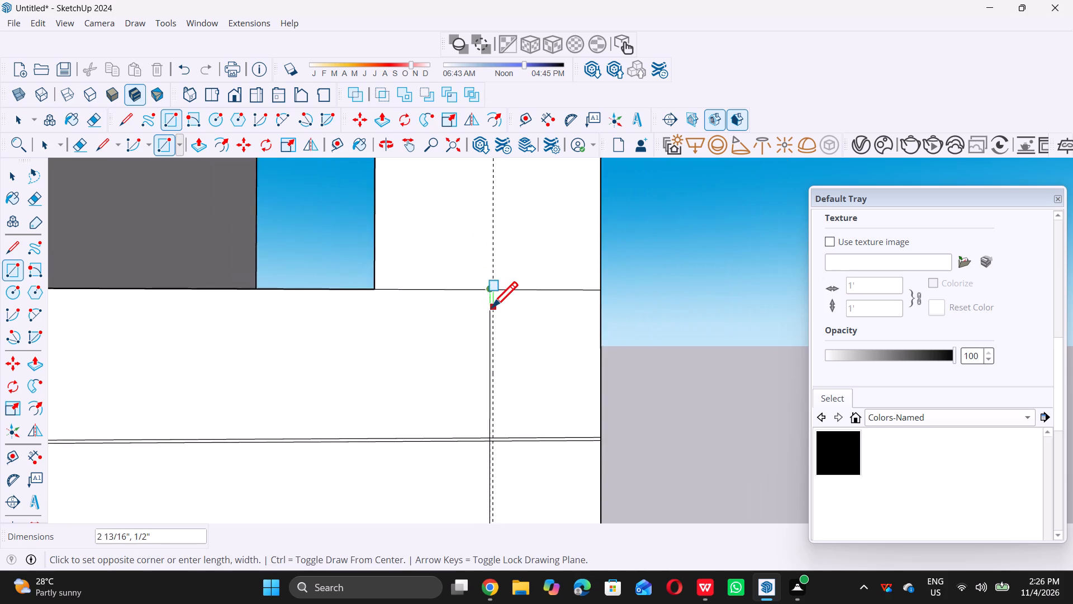
pyautogui.scroll(-8, 492, 307)
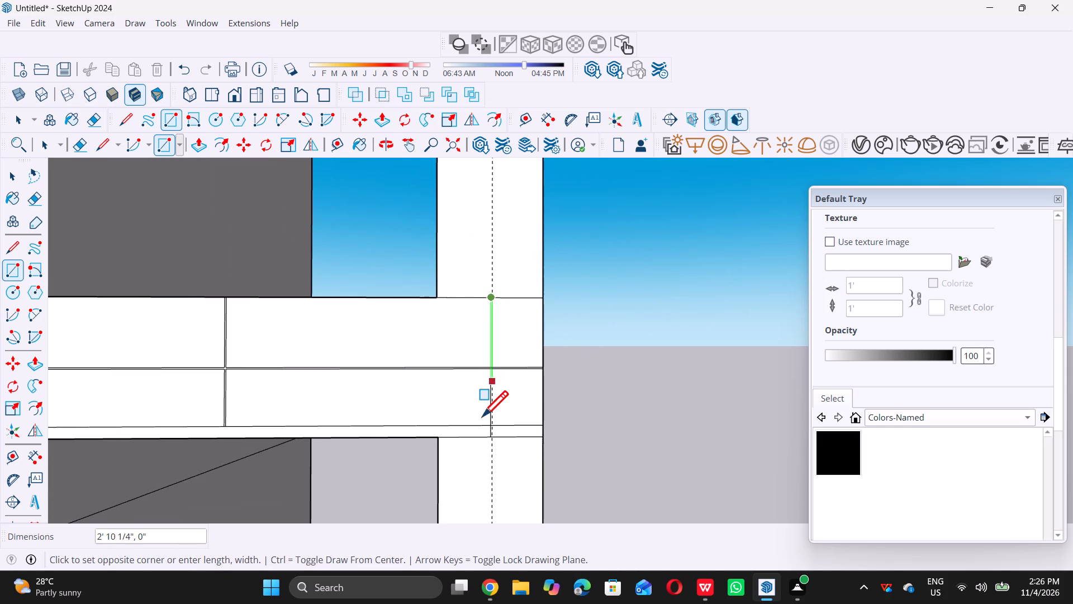
pyautogui.scroll(16, 483, 418)
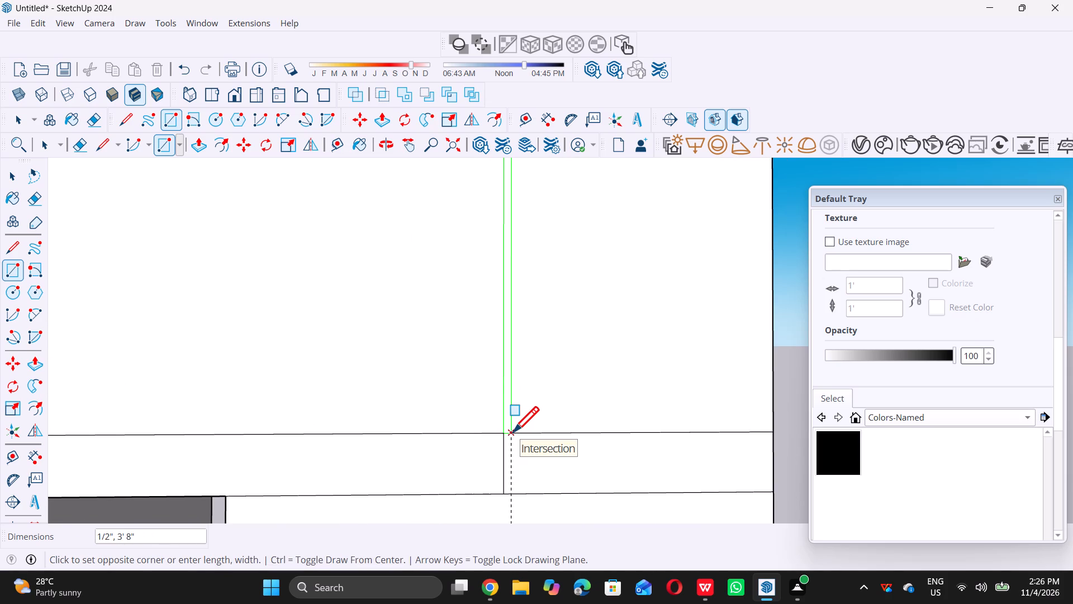
pyautogui.tripleClick(513, 432)
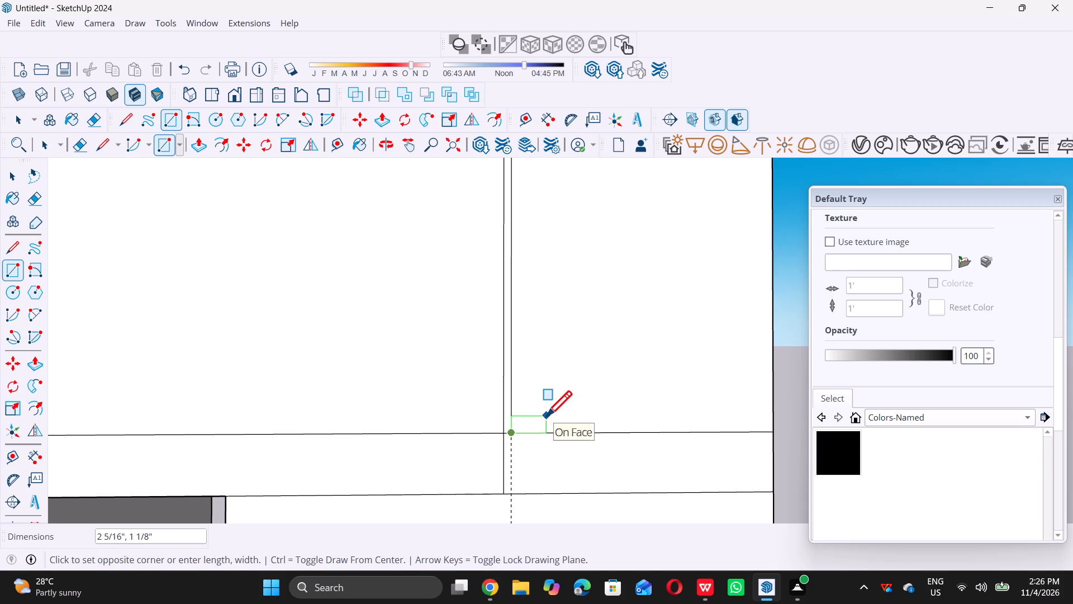
pyautogui.press('space')
# Delete all guides from the model and clear the selection.
pyautogui.scroll(-11, 521, 391)
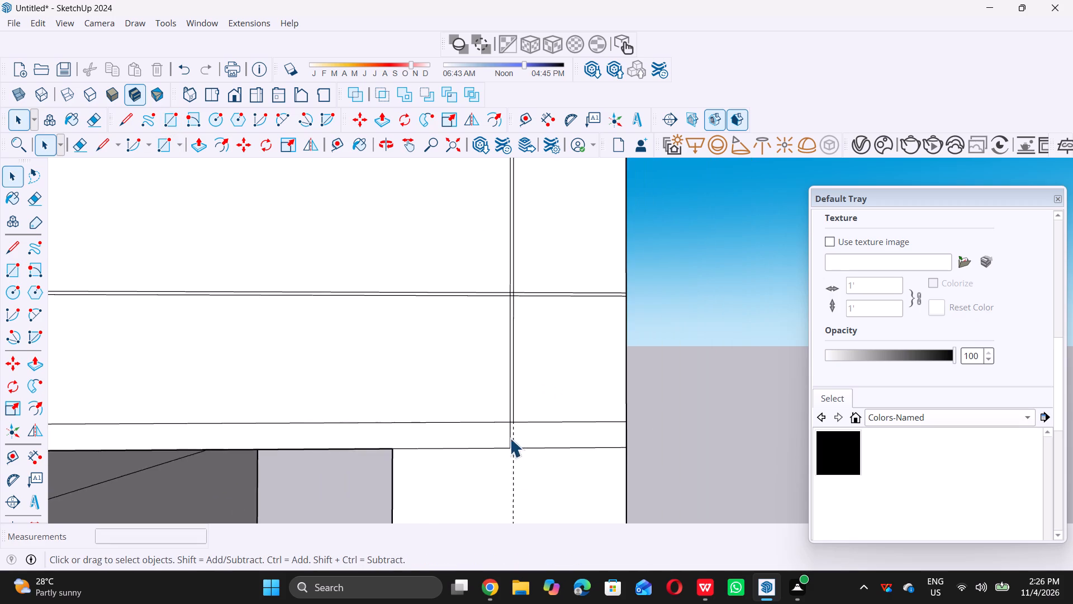
pyautogui.scroll(-19, 510, 438)
pyautogui.scroll(-5, 412, 231)
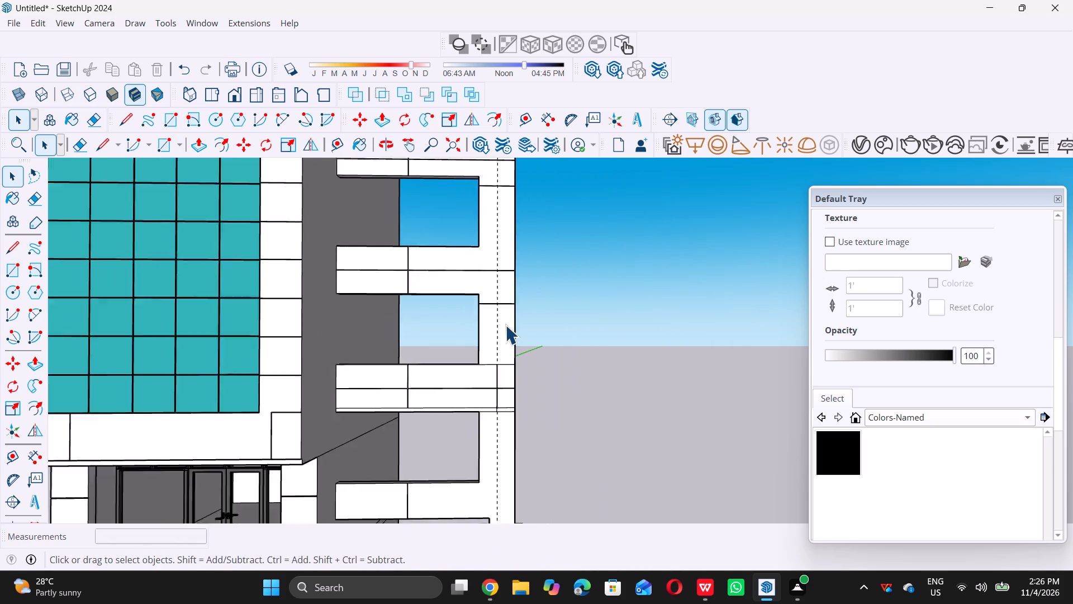
pyautogui.scroll(-10, 505, 325)
pyautogui.scroll(-7, 514, 371)
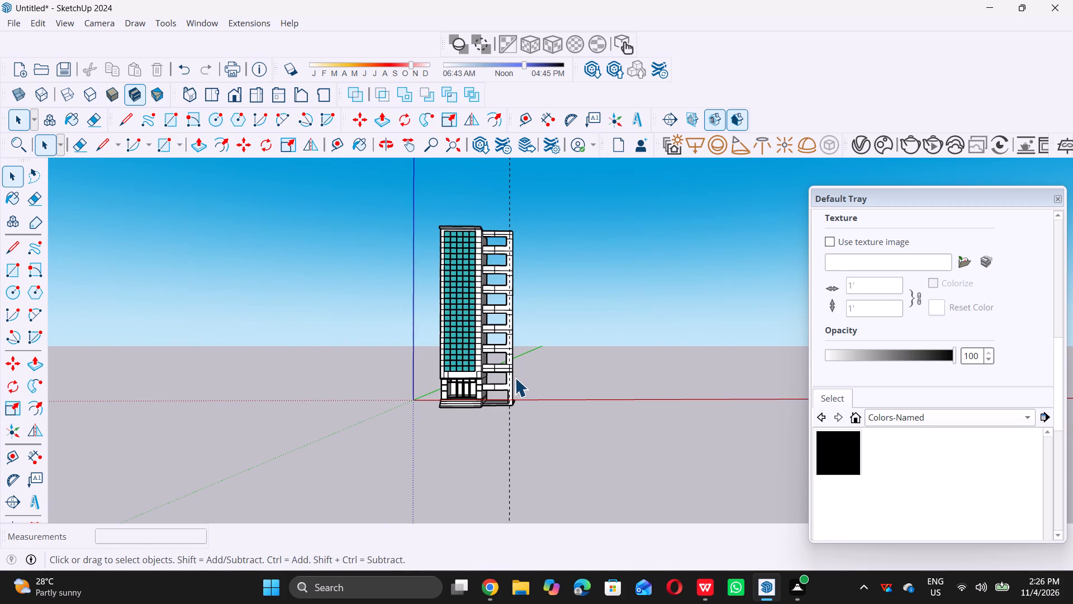
pyautogui.scroll(8, 522, 219)
pyautogui.scroll(5, 497, 257)
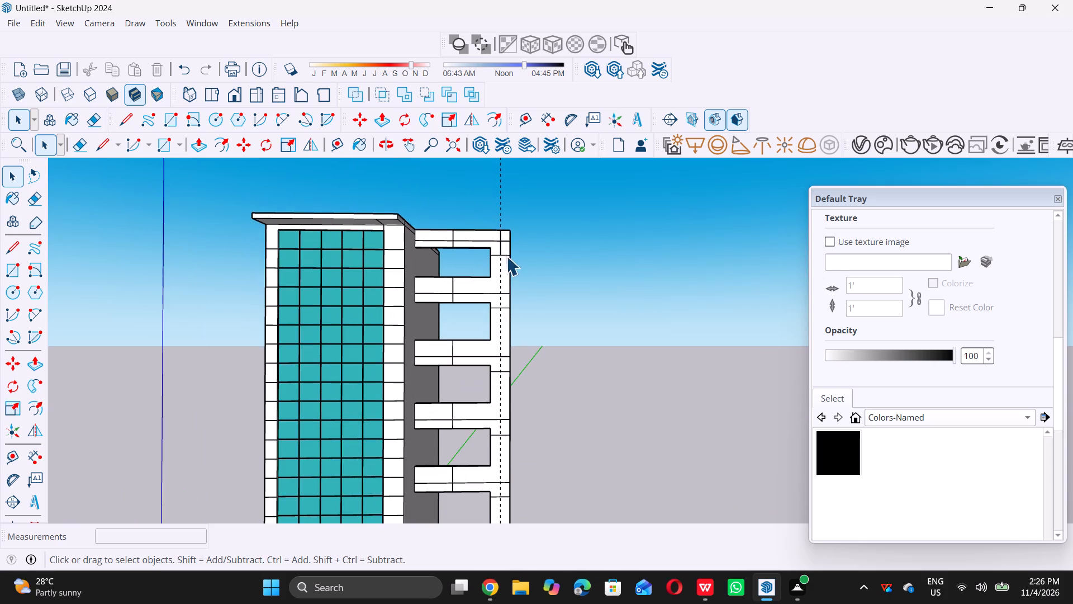
pyautogui.scroll(15, 508, 249)
pyautogui.scroll(7, 479, 265)
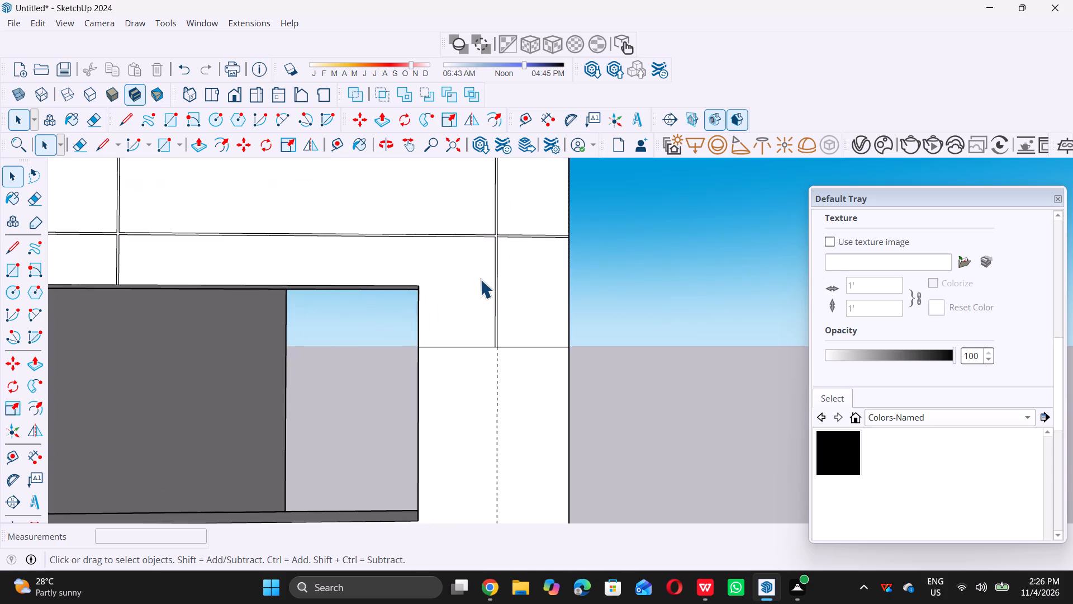
pyautogui.scroll(5, 480, 279)
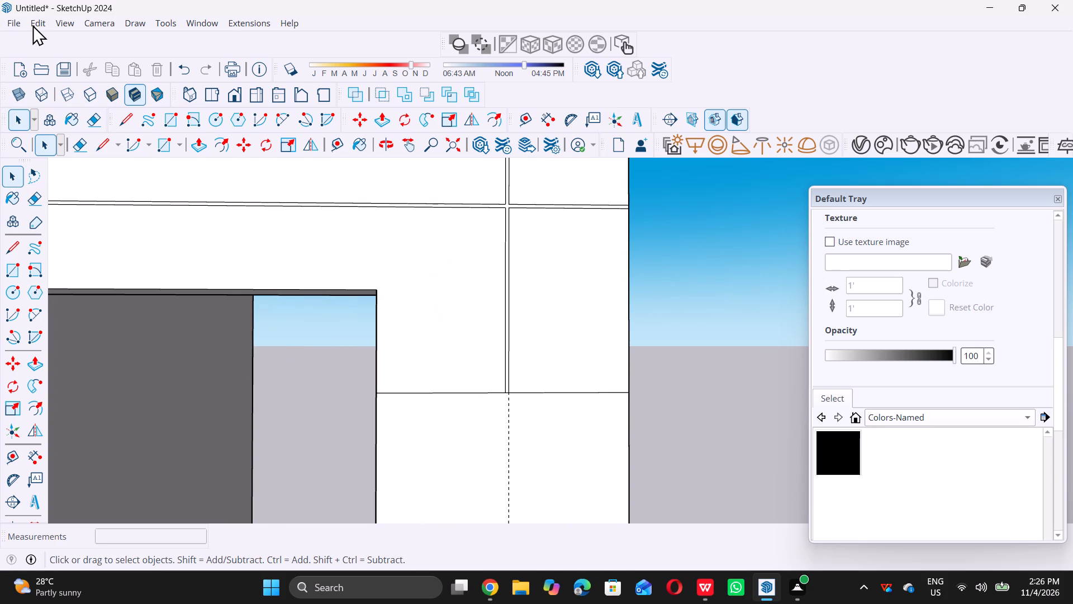
pyautogui.tripleClick(32, 25)
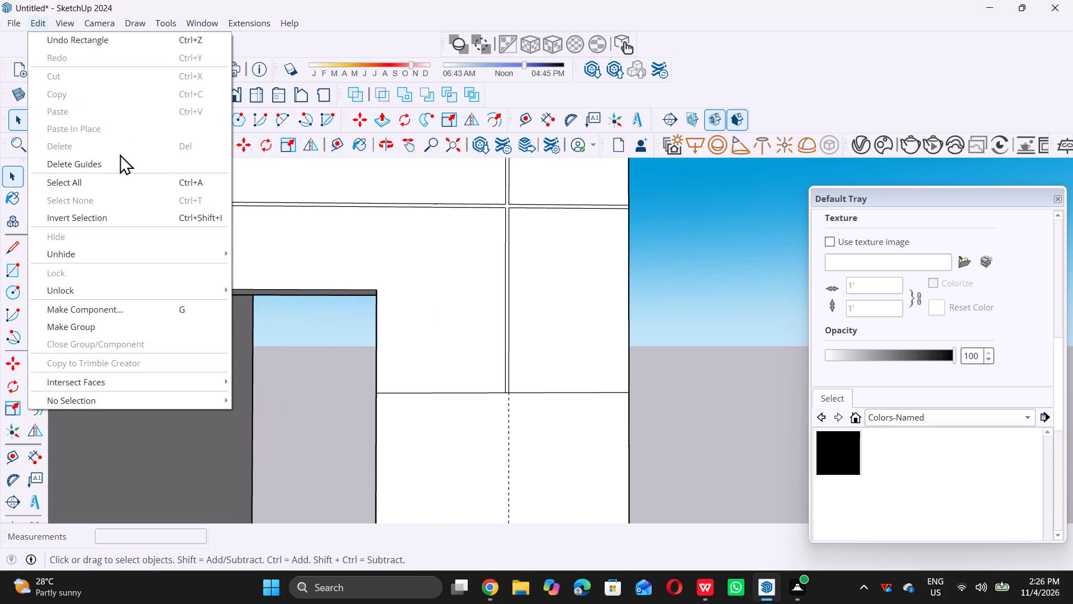
pyautogui.doubleClick(118, 166)
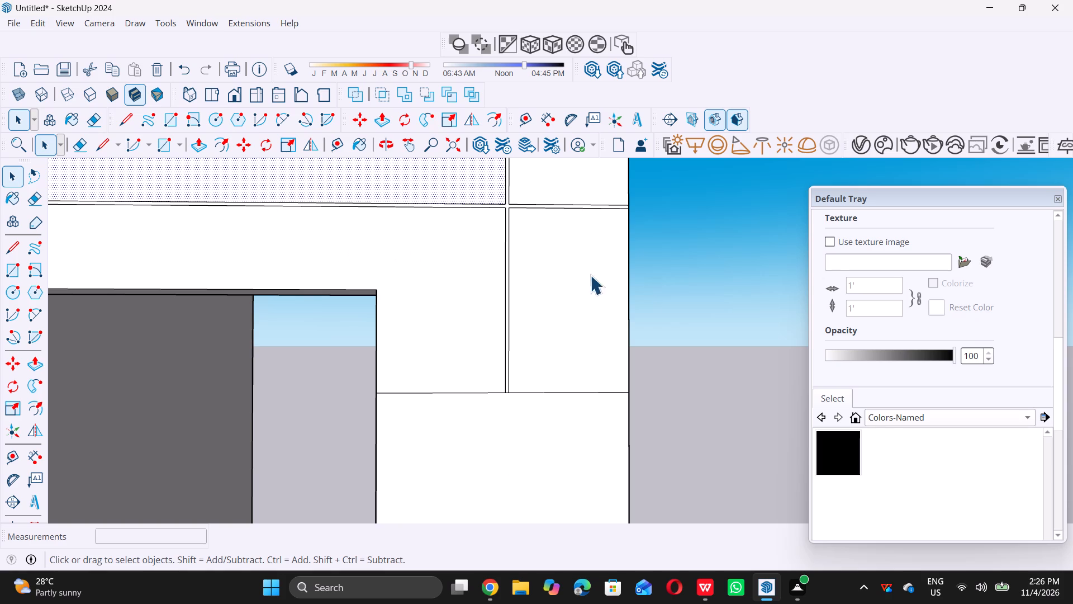
pyautogui.click(716, 290)
# Place a guide 0.5" below the single horizontal line on the post under the second beam from the top.
pyautogui.scroll(-10, 302, 302)
pyautogui.scroll(-4, 396, 272)
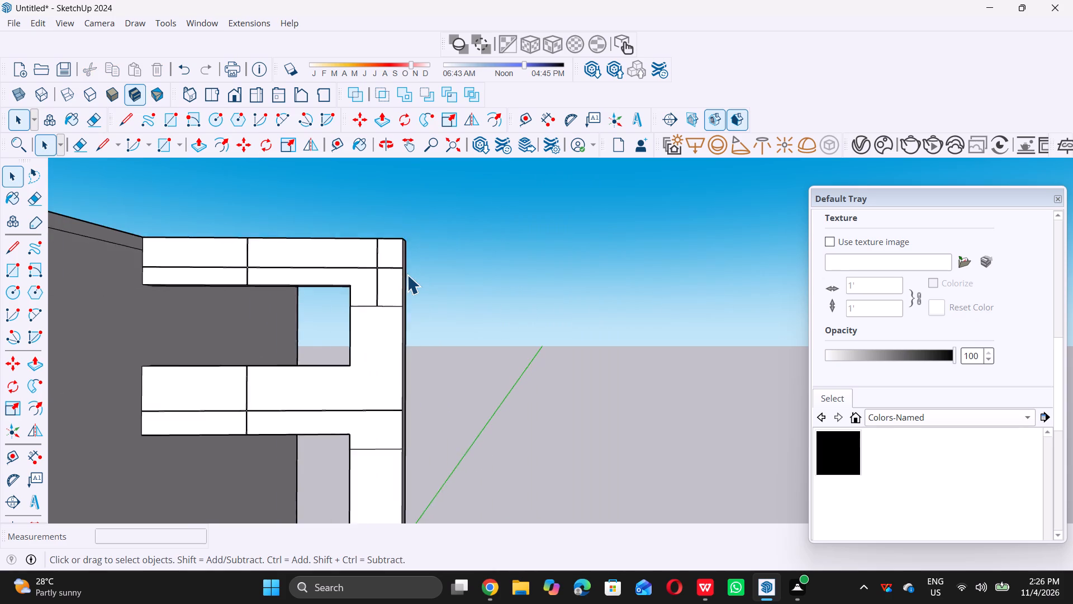
pyautogui.scroll(-8, 407, 275)
pyautogui.scroll(1, 409, 277)
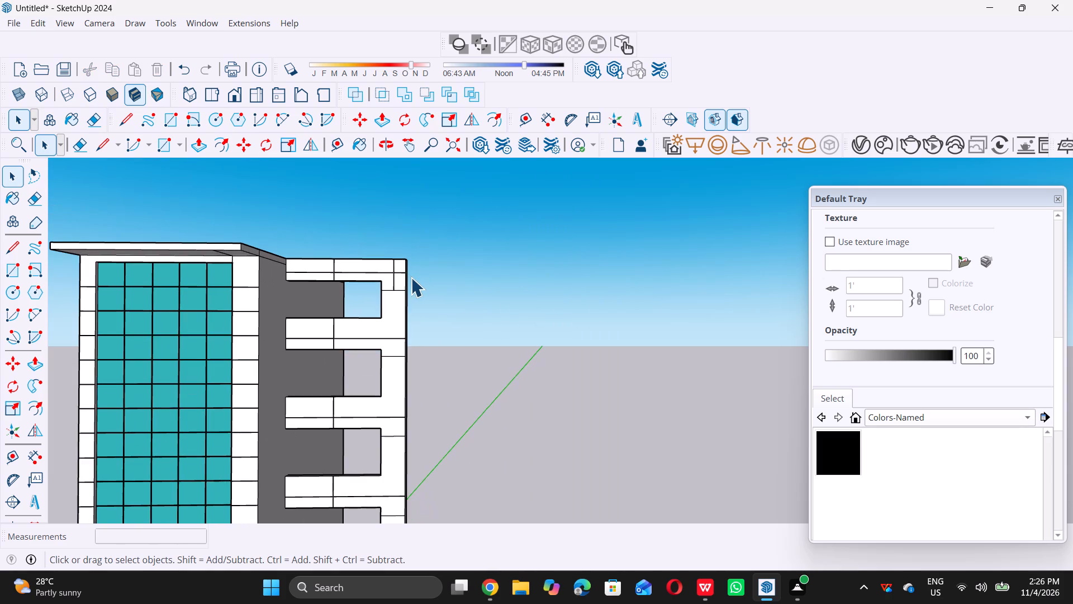
pyautogui.scroll(-6, 412, 277)
pyautogui.scroll(8, 381, 329)
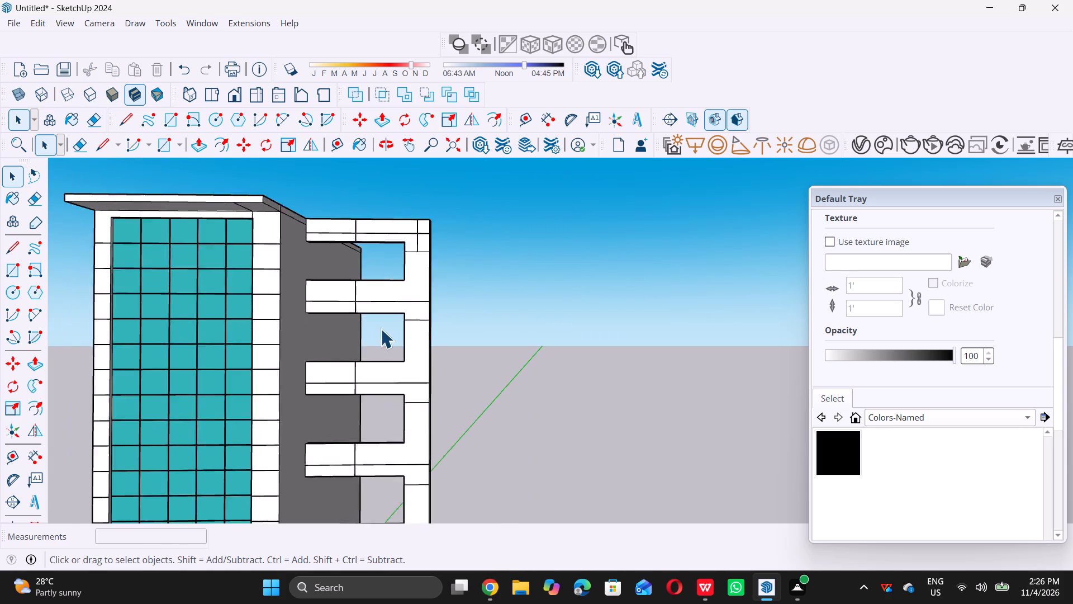
pyautogui.scroll(6, 403, 315)
pyautogui.scroll(6, 455, 322)
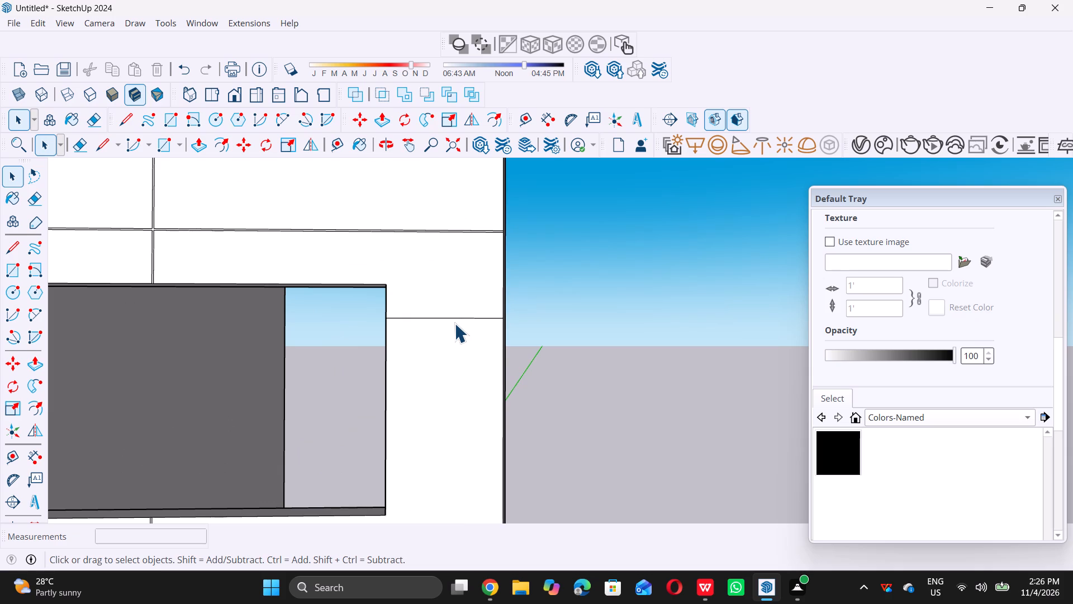
pyautogui.press('t')
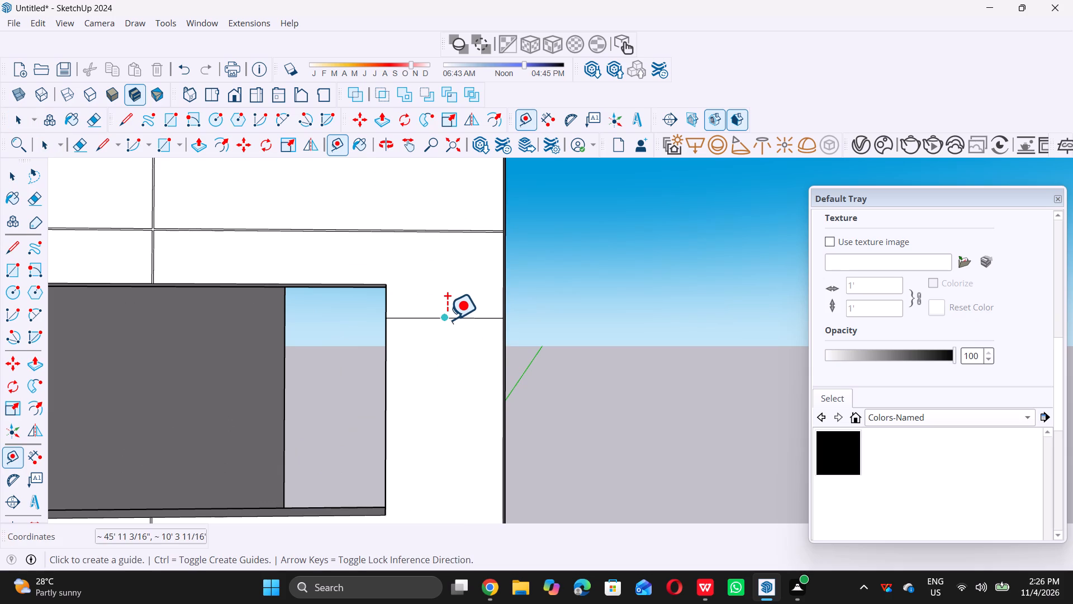
pyautogui.tripleClick(448, 320)
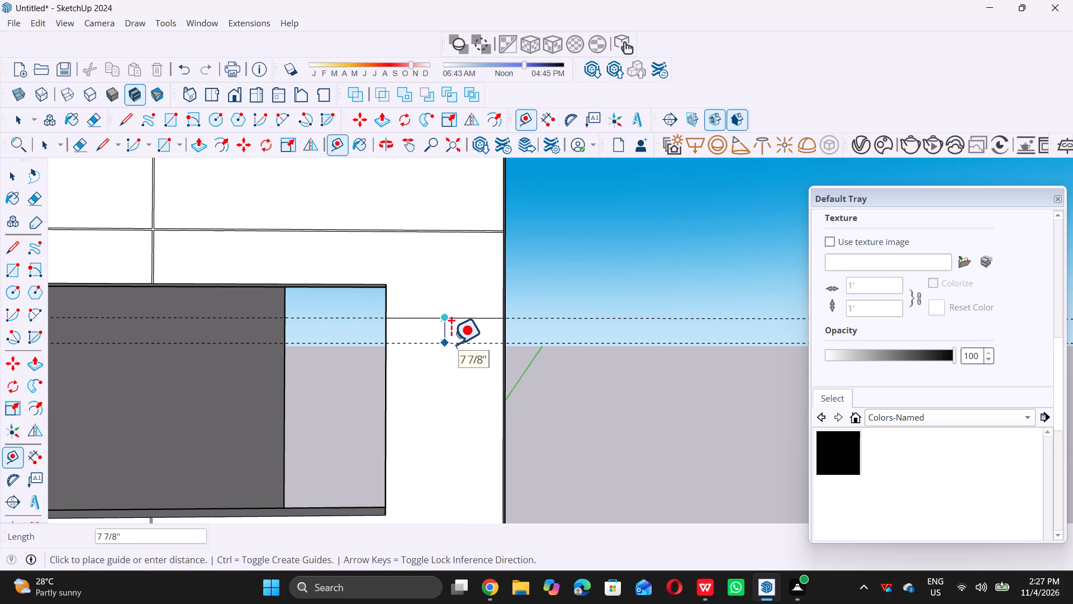
pyautogui.write('0.5')
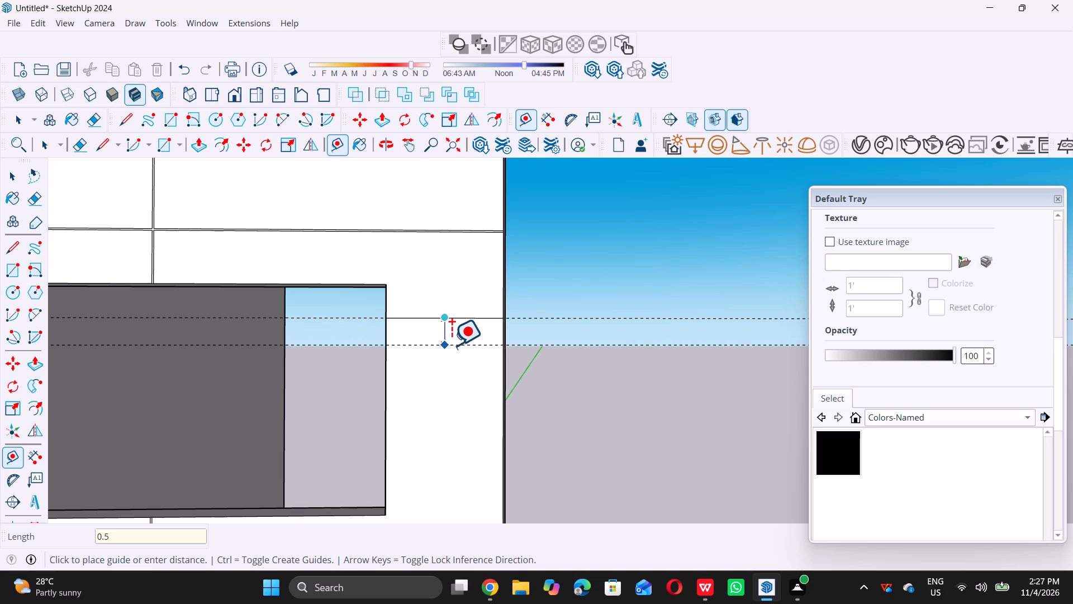
pyautogui.hotkey('shift', '"')
pyautogui.press('Return')
# Place a guide 0.5" below the single horizontal line on the post under the third beam from the top.
pyautogui.scroll(-4, 438, 259)
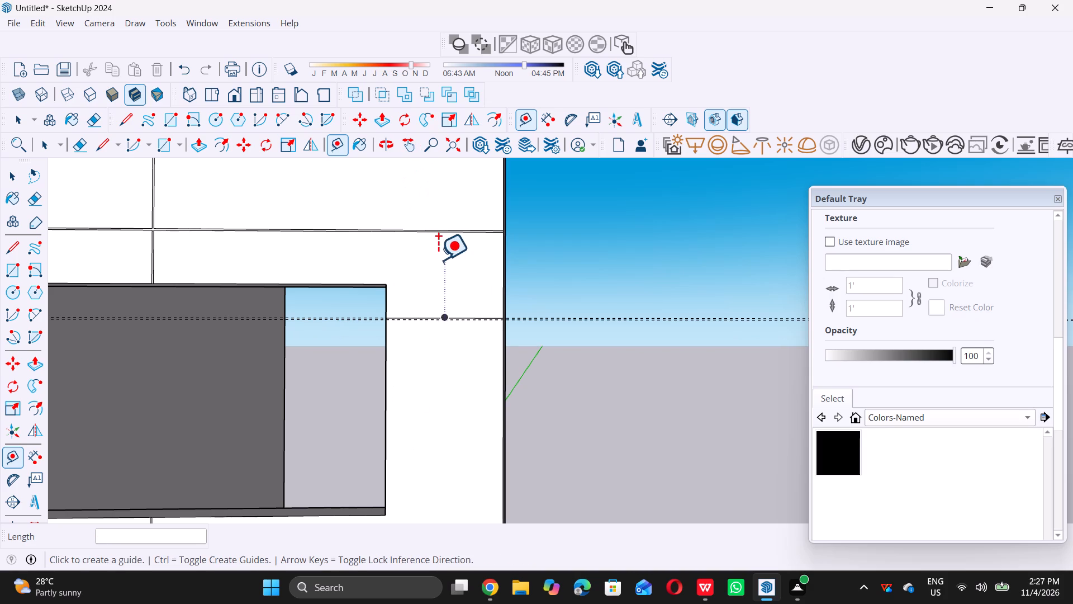
pyautogui.scroll(-18, 438, 259)
pyautogui.scroll(8, 436, 337)
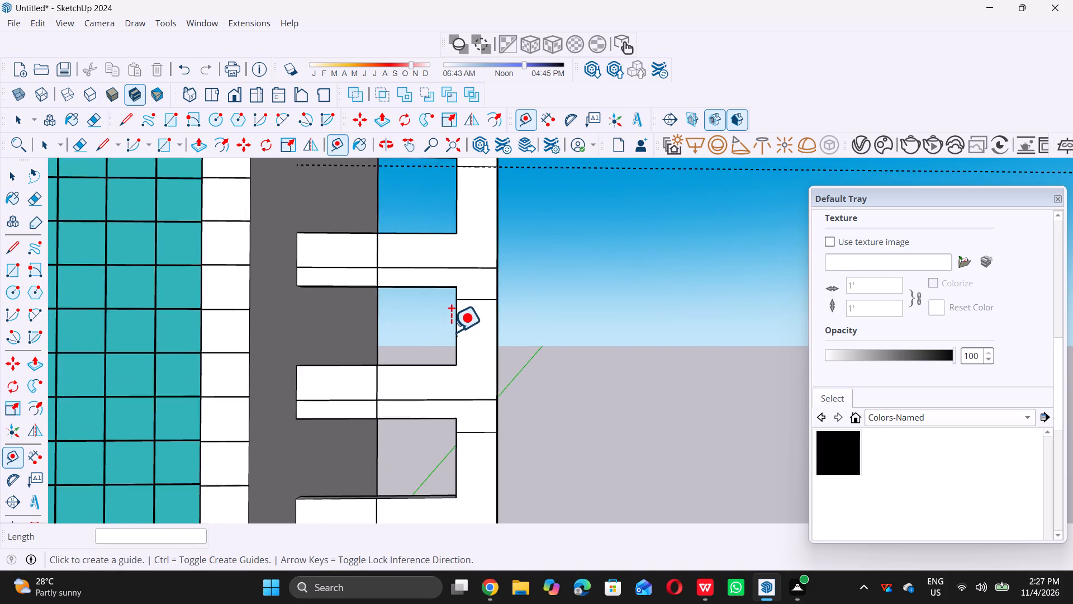
pyautogui.scroll(10, 451, 332)
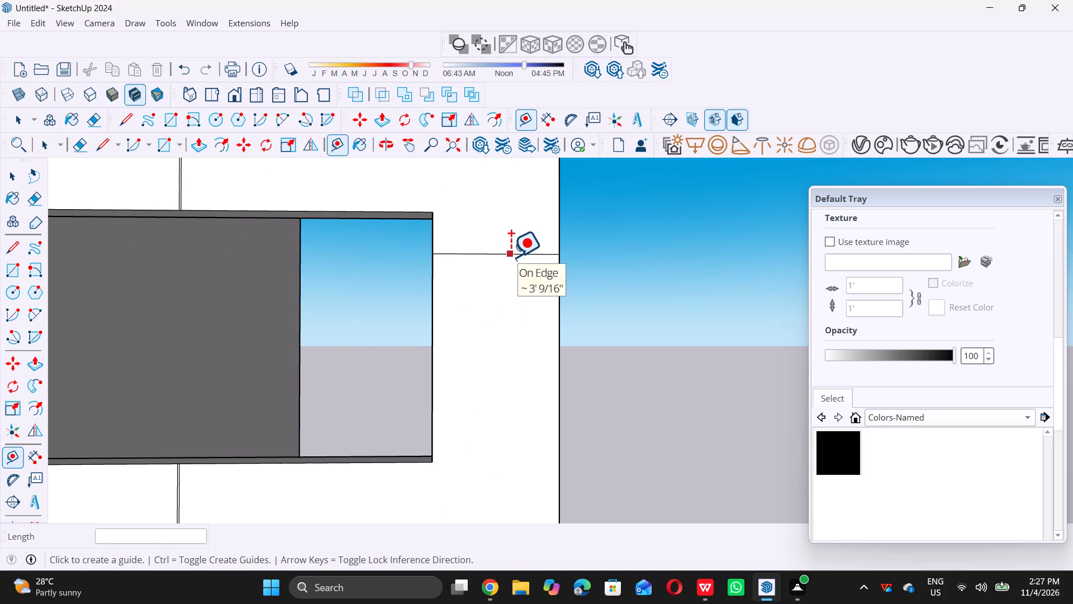
pyautogui.click(511, 257)
pyautogui.write('0.5')
pyautogui.hotkey('shift', '"')
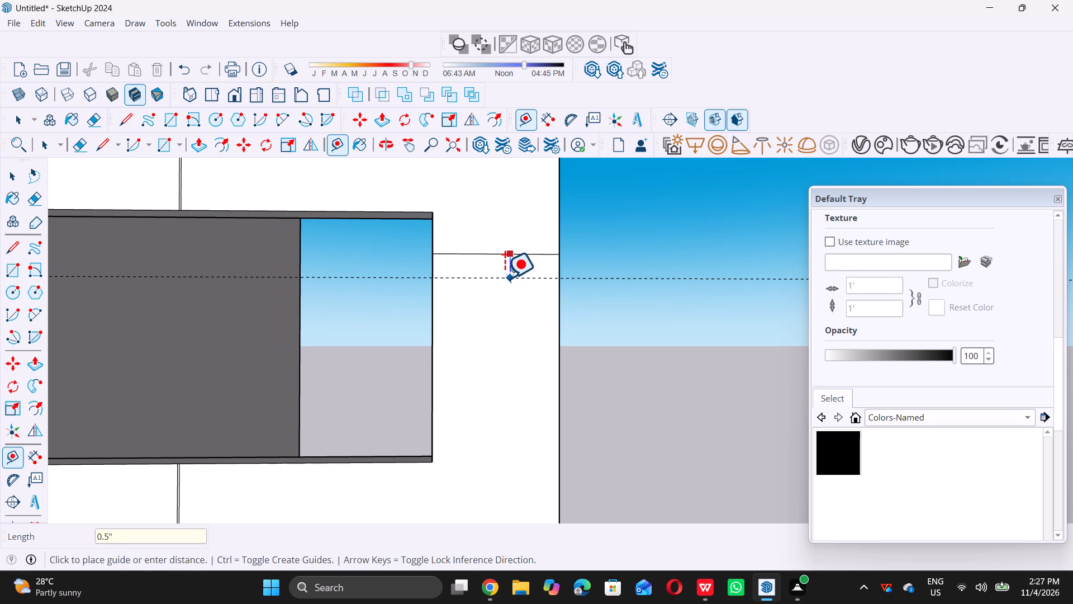
pyautogui.press('Return')
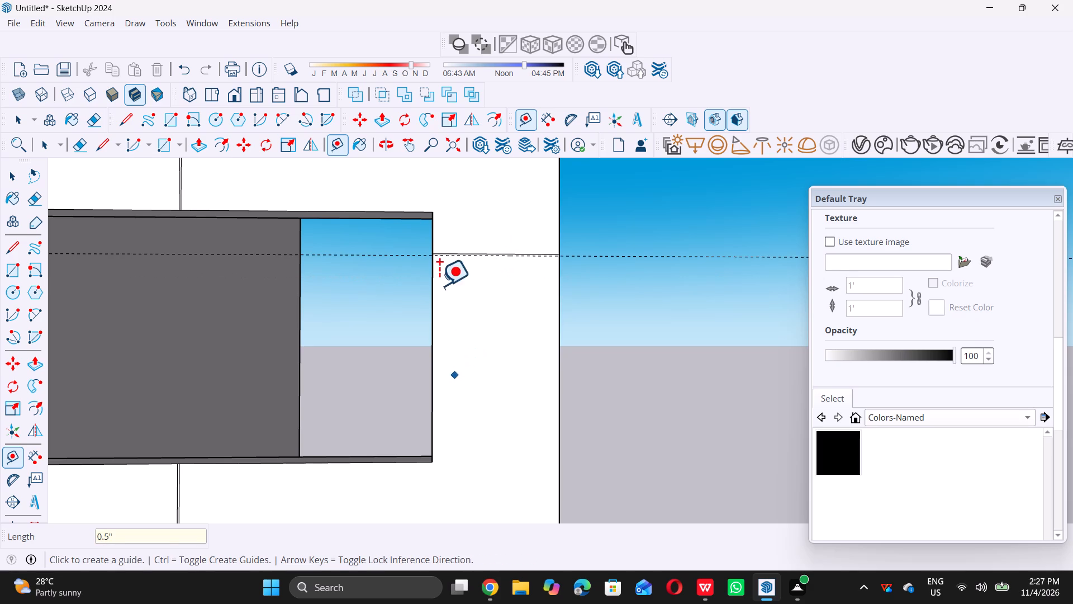
# Place a guide 0.5" below the single horizontal line on the post under the fourth beam from the top.
pyautogui.scroll(-14, 473, 312)
pyautogui.scroll(-13, 558, 308)
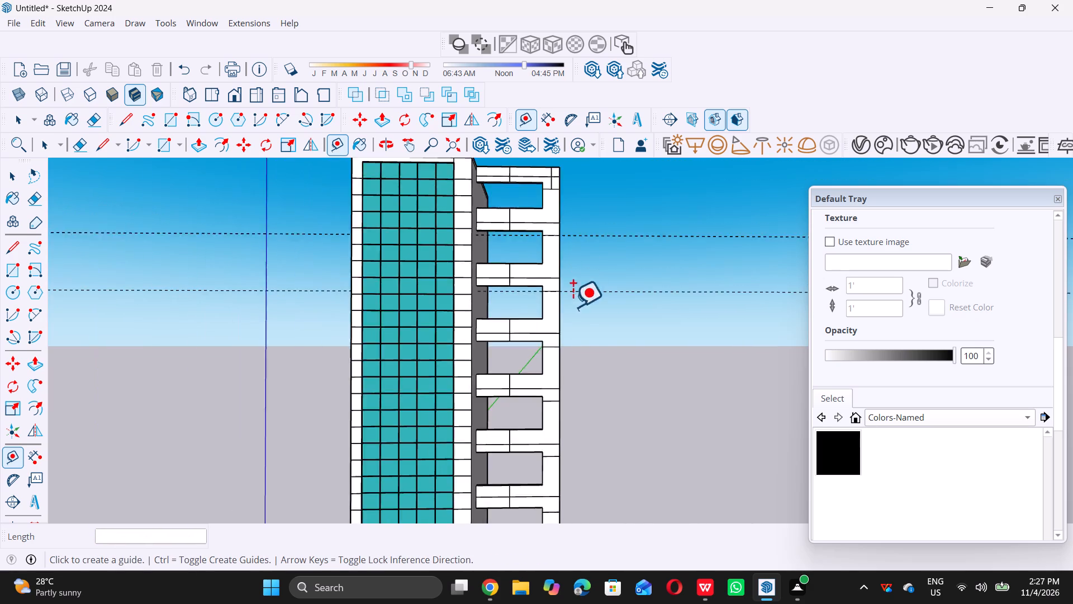
pyautogui.scroll(9, 560, 364)
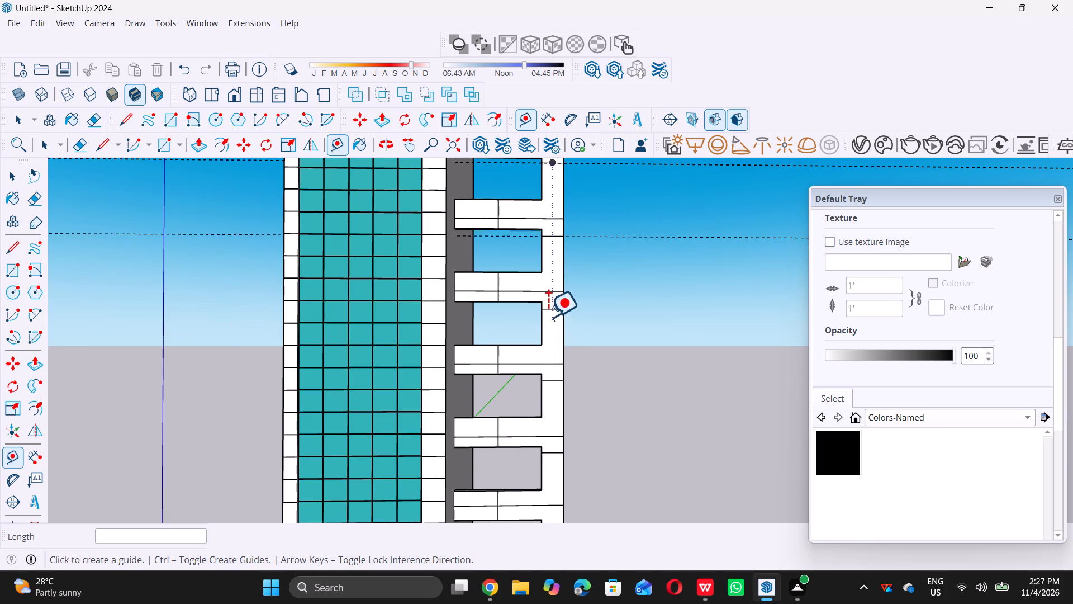
pyautogui.scroll(11, 548, 317)
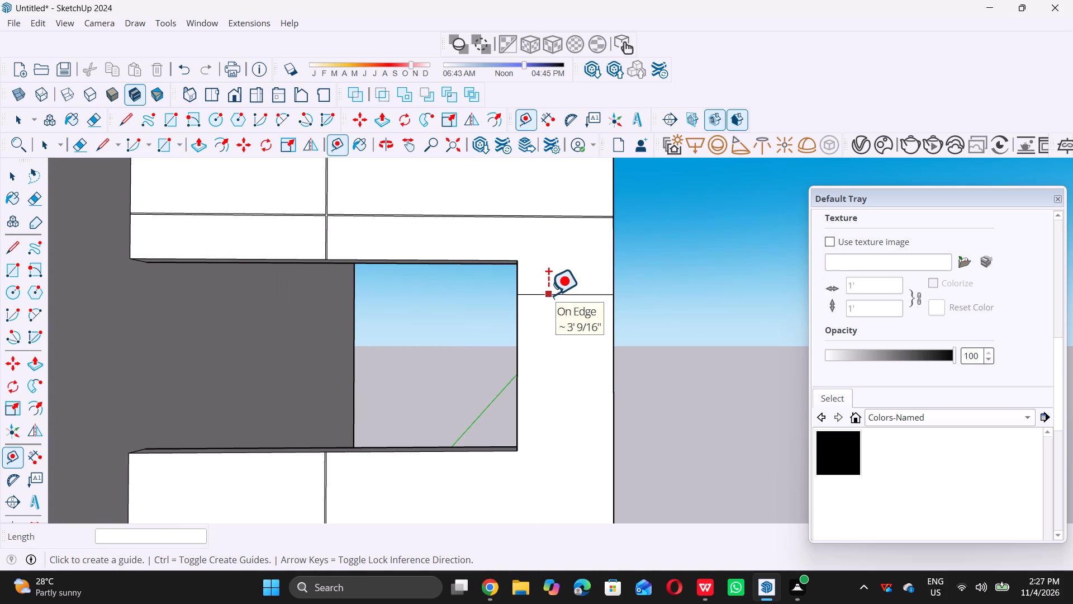
pyautogui.click(548, 294)
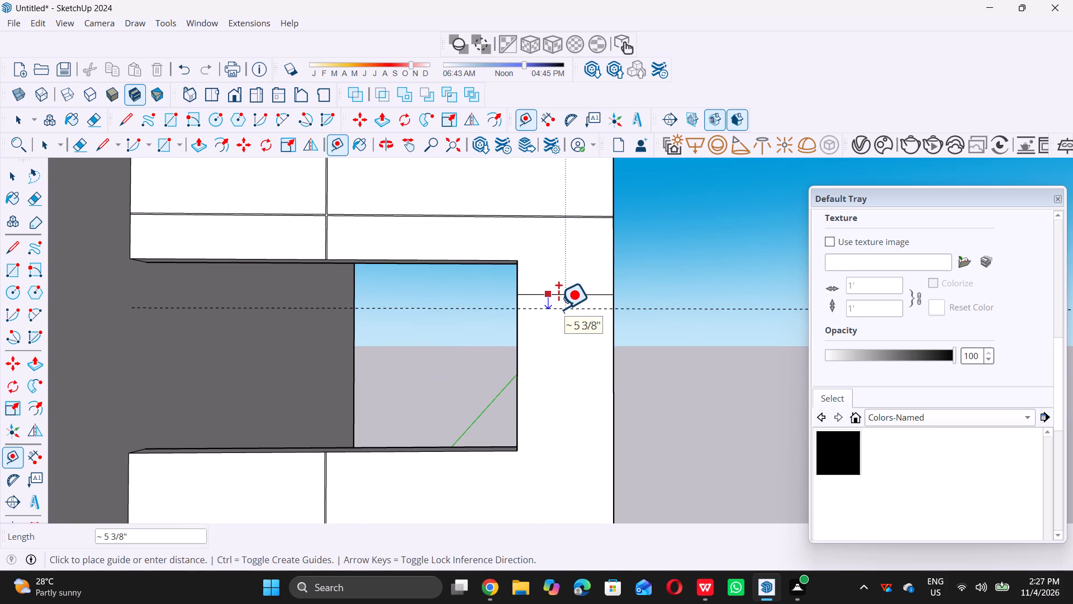
pyautogui.write('0.')
pyautogui.press('5')
pyautogui.hotkey('shift', '"')
pyautogui.press('Return')
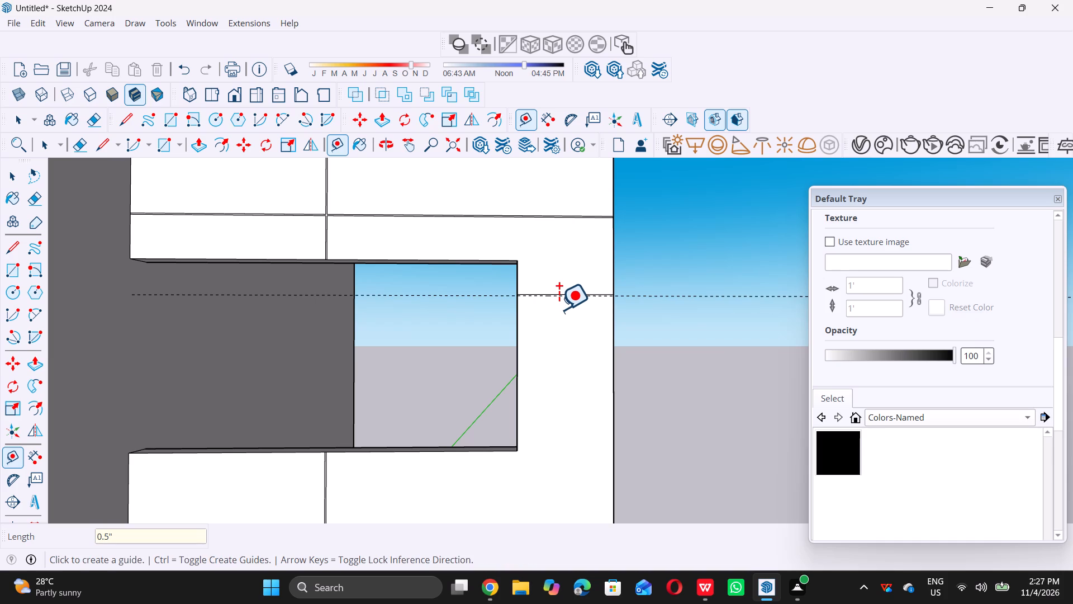
# Draw a rectangle about 3' 9/16" by 1/2" on the post between the single line and the guide under the fourth beam from the top.
pyautogui.scroll(-17, 553, 296)
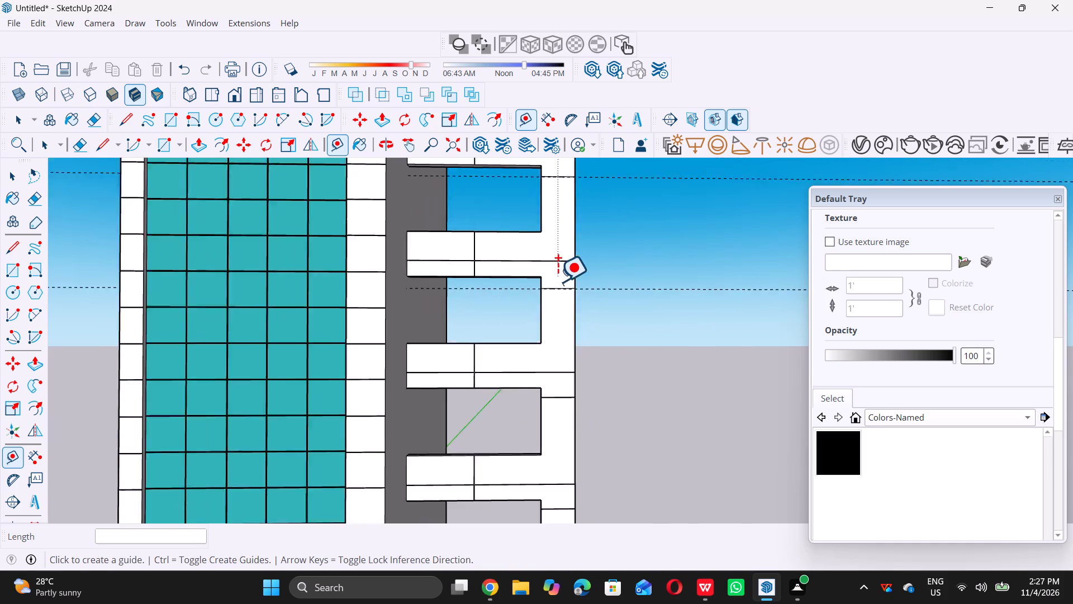
pyautogui.scroll(-8, 558, 281)
pyautogui.scroll(14, 536, 385)
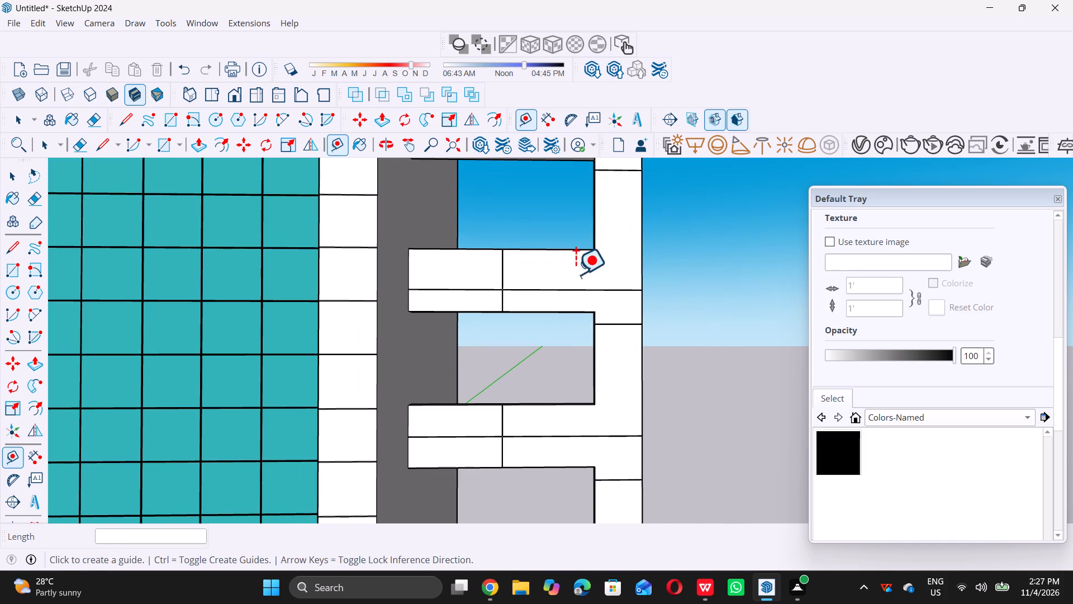
pyautogui.scroll(-9, 576, 280)
pyautogui.scroll(11, 598, 265)
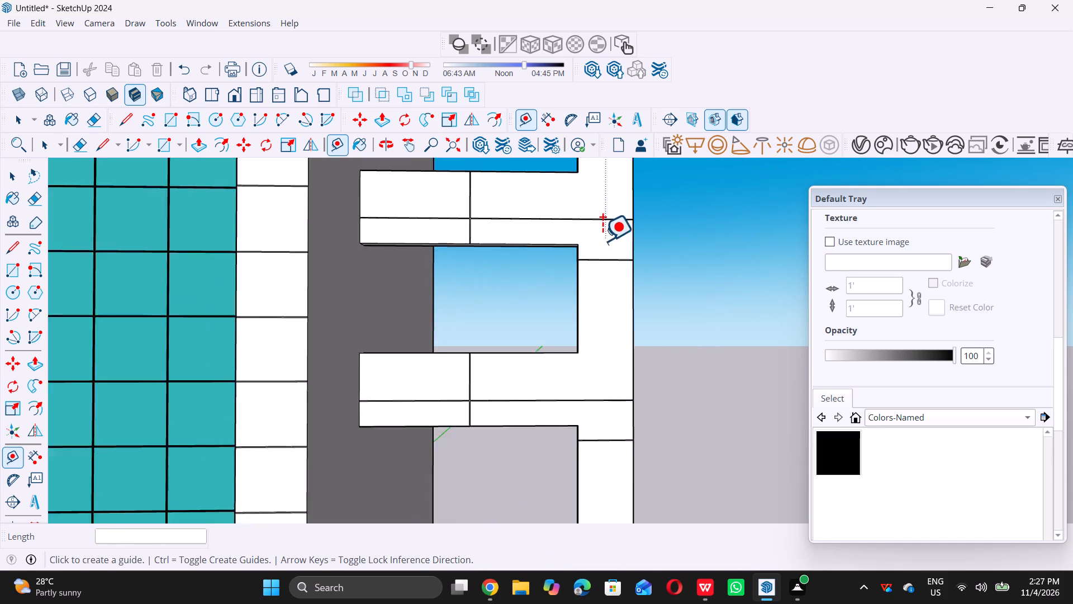
pyautogui.scroll(10, 603, 253)
pyautogui.scroll(-15, 586, 380)
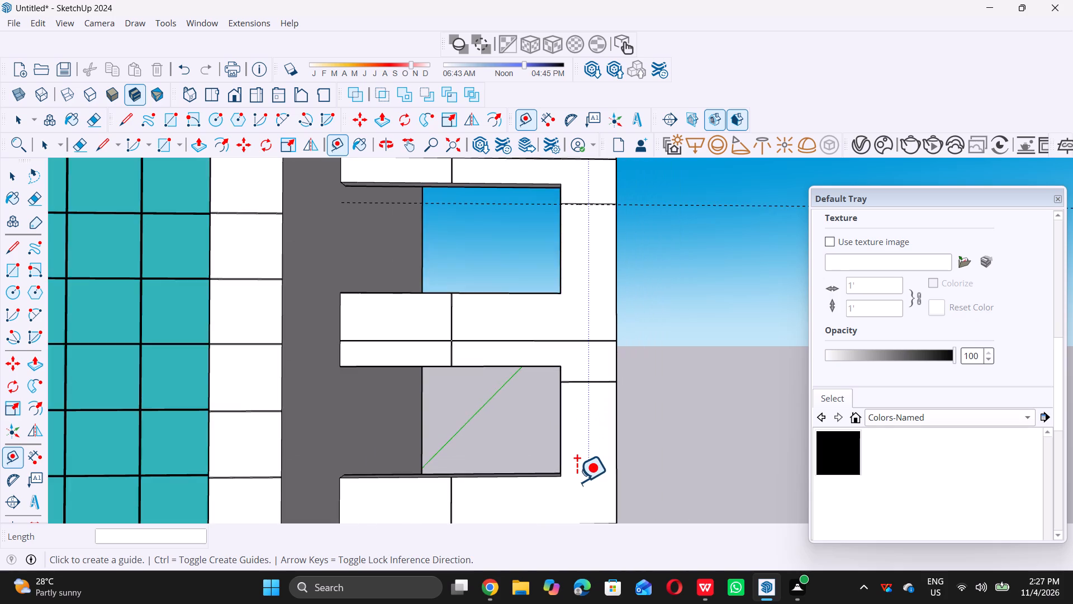
pyautogui.scroll(-9, 577, 482)
pyautogui.scroll(6, 629, 317)
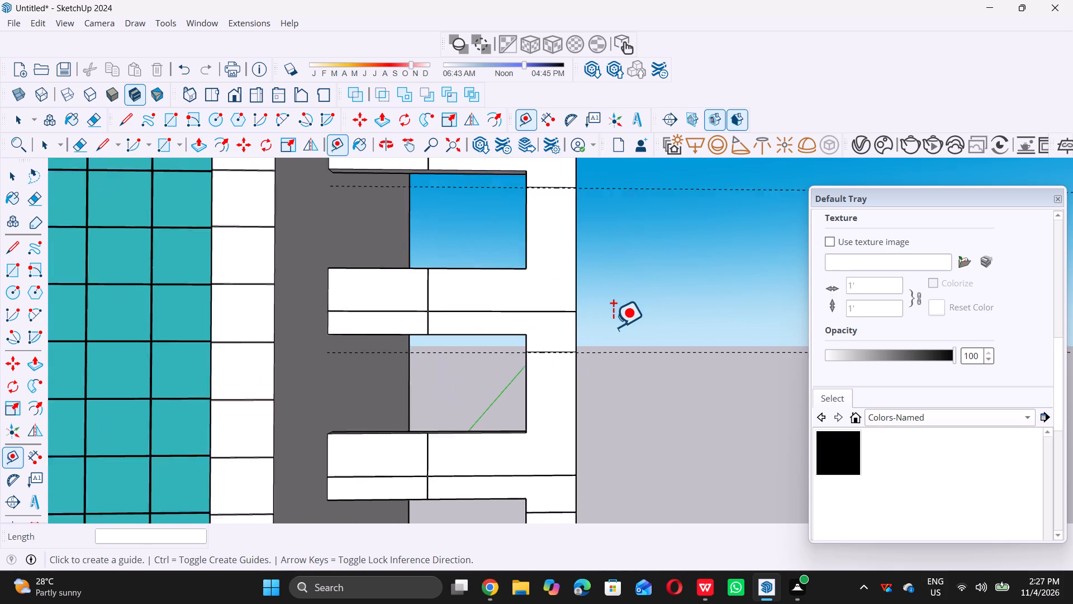
pyautogui.scroll(5, 612, 327)
pyautogui.press('space')
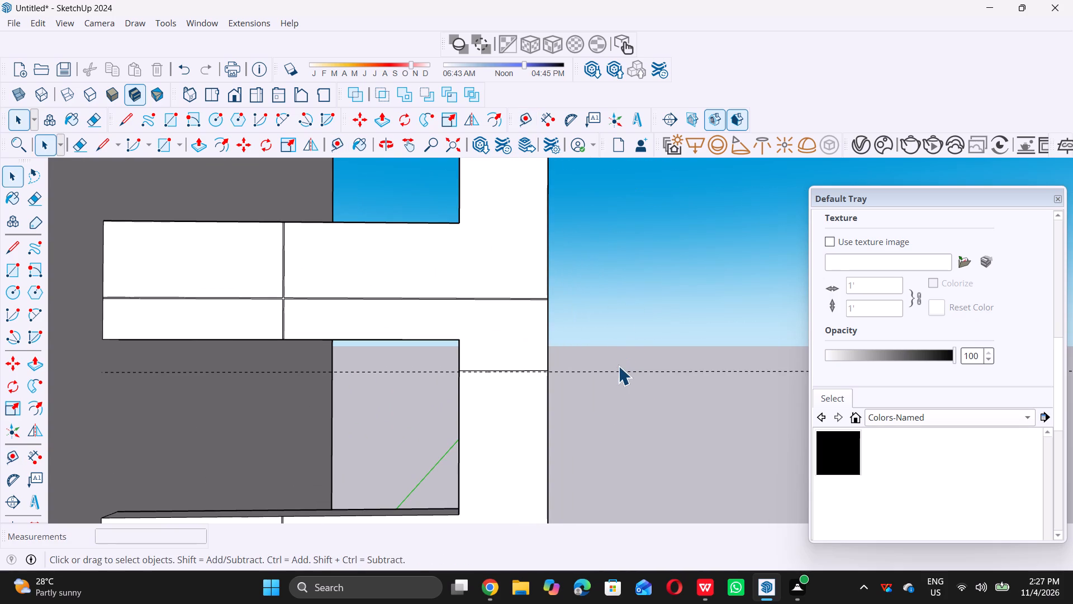
pyautogui.write('r')
pyautogui.scroll(2, 516, 309)
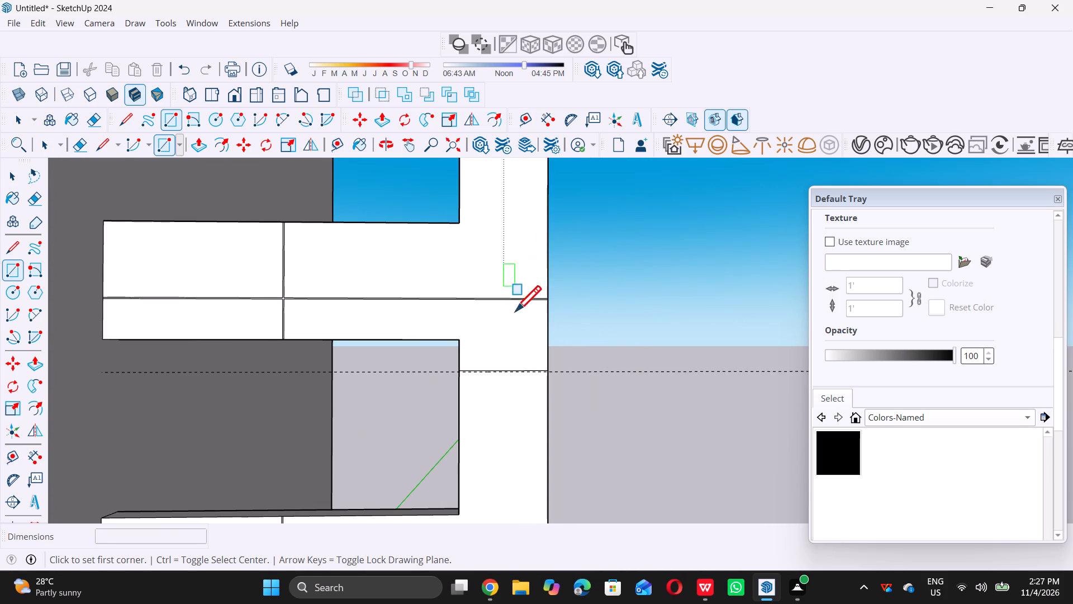
pyautogui.scroll(3, 515, 311)
pyautogui.scroll(13, 550, 404)
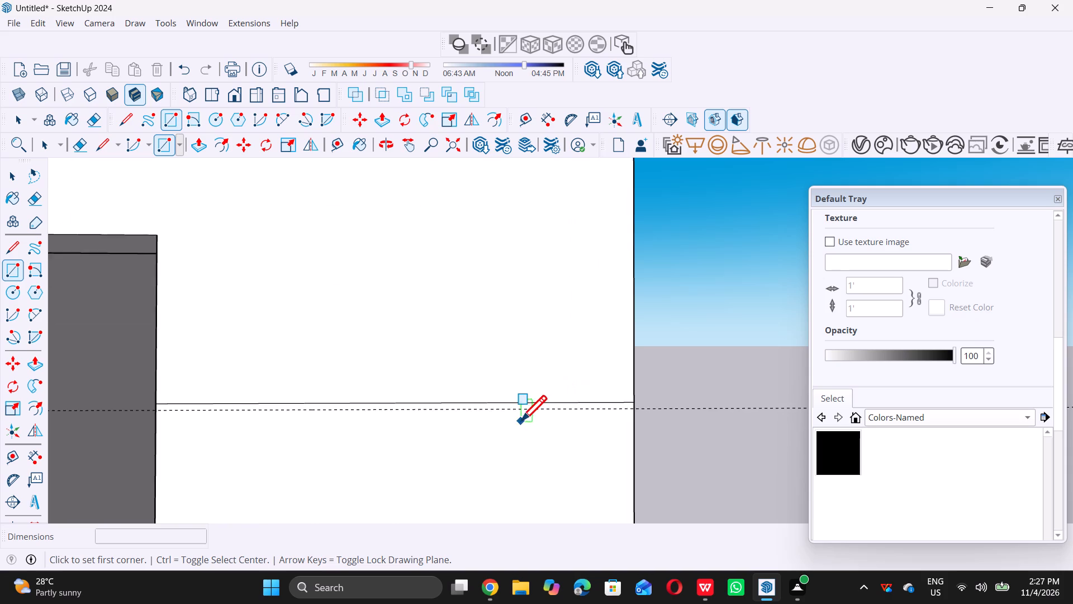
pyautogui.scroll(3, 521, 421)
pyautogui.scroll(-5, 491, 421)
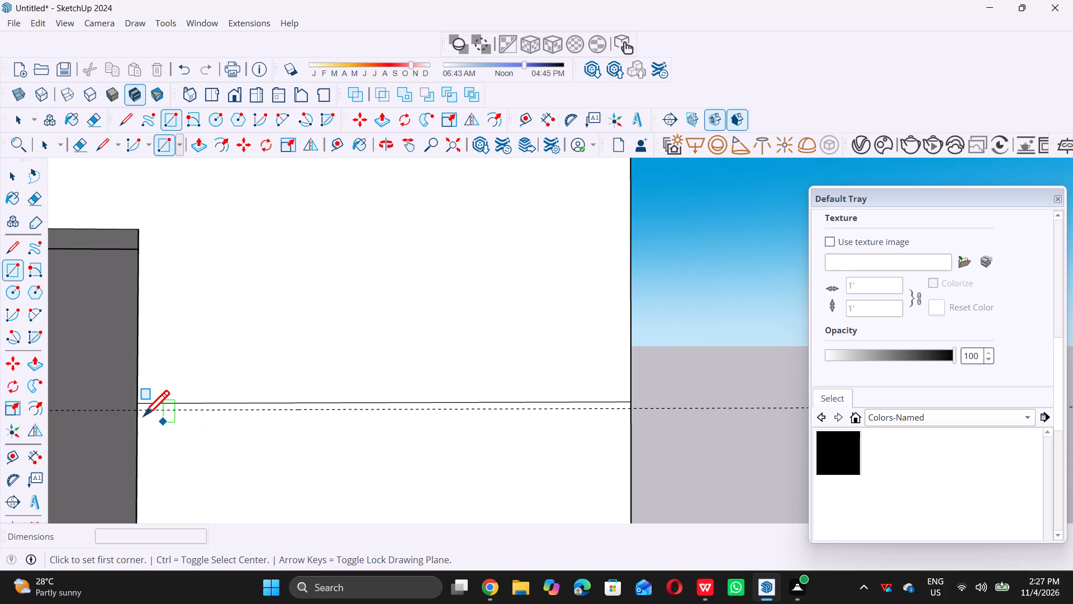
pyautogui.doubleClick(140, 409)
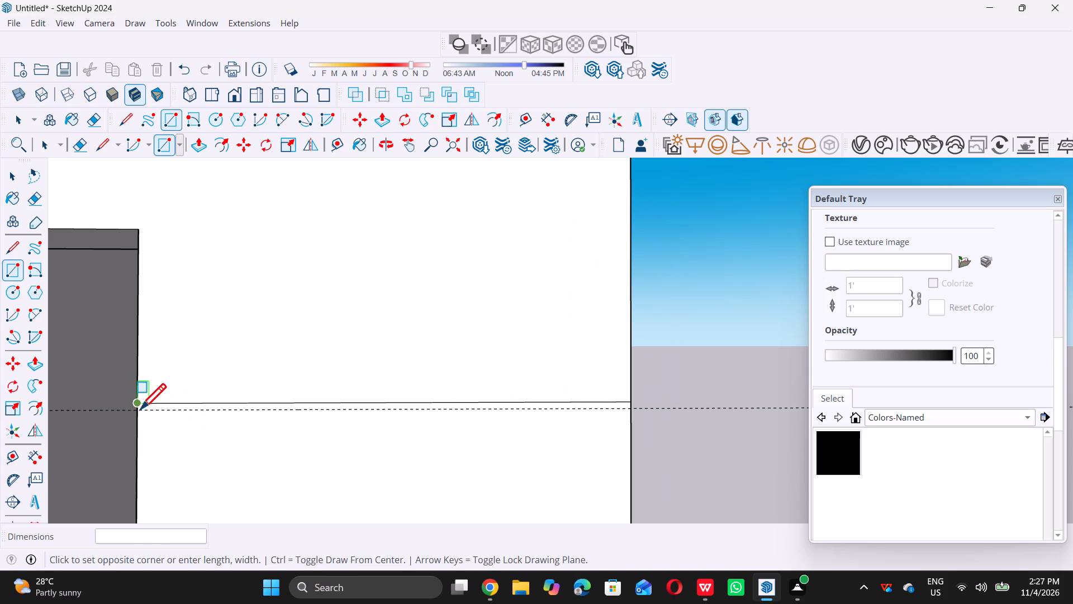
pyautogui.doubleClick(630, 410)
# Draw a 1/2" high rectangle across the post between the single line and the guide under the third beam from the top.
pyautogui.scroll(-14, 630, 410)
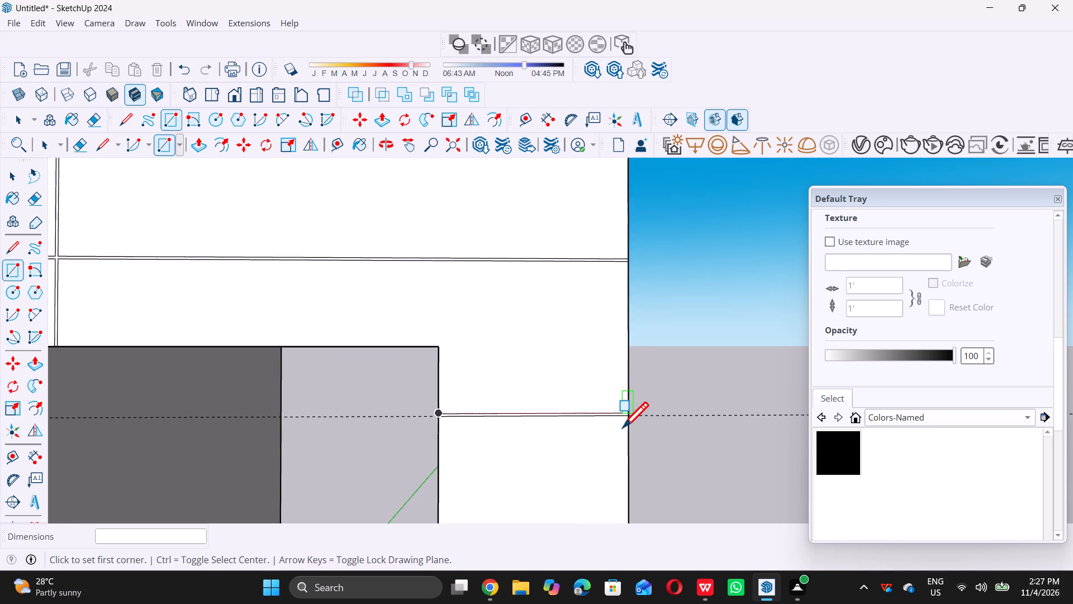
pyautogui.scroll(-13, 623, 427)
pyautogui.scroll(-11, 557, 373)
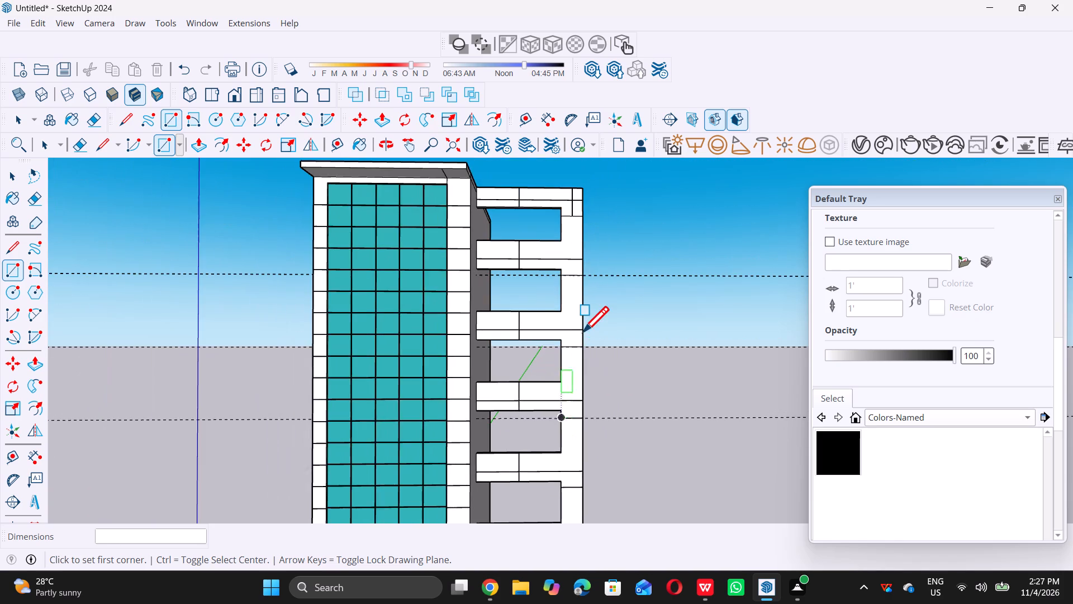
pyautogui.scroll(3, 583, 332)
pyautogui.scroll(20, 580, 334)
pyautogui.scroll(8, 580, 334)
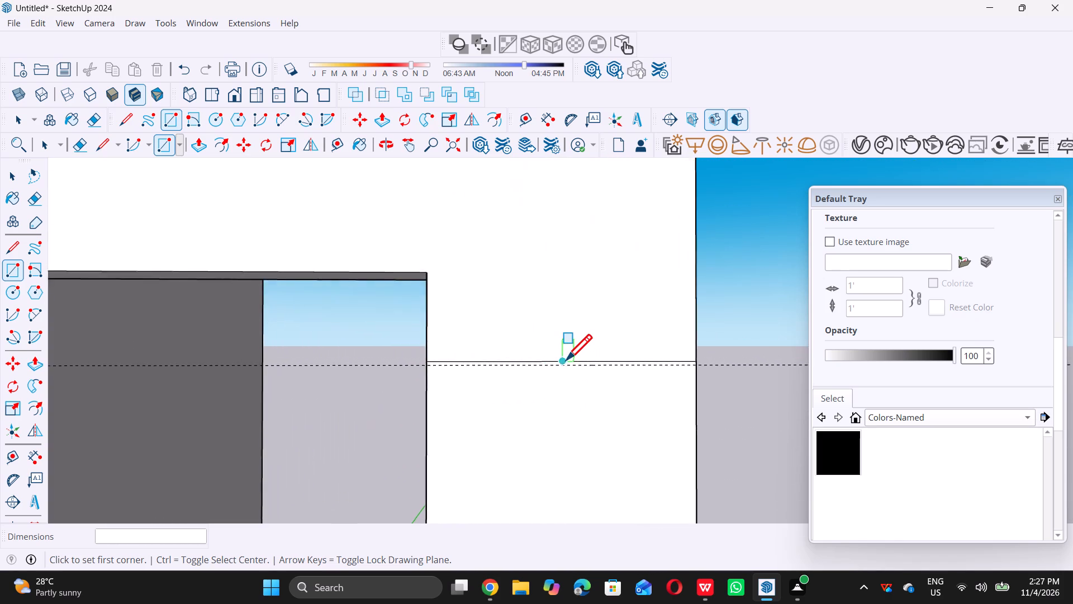
pyautogui.scroll(3, 566, 360)
pyautogui.doubleClick(334, 366)
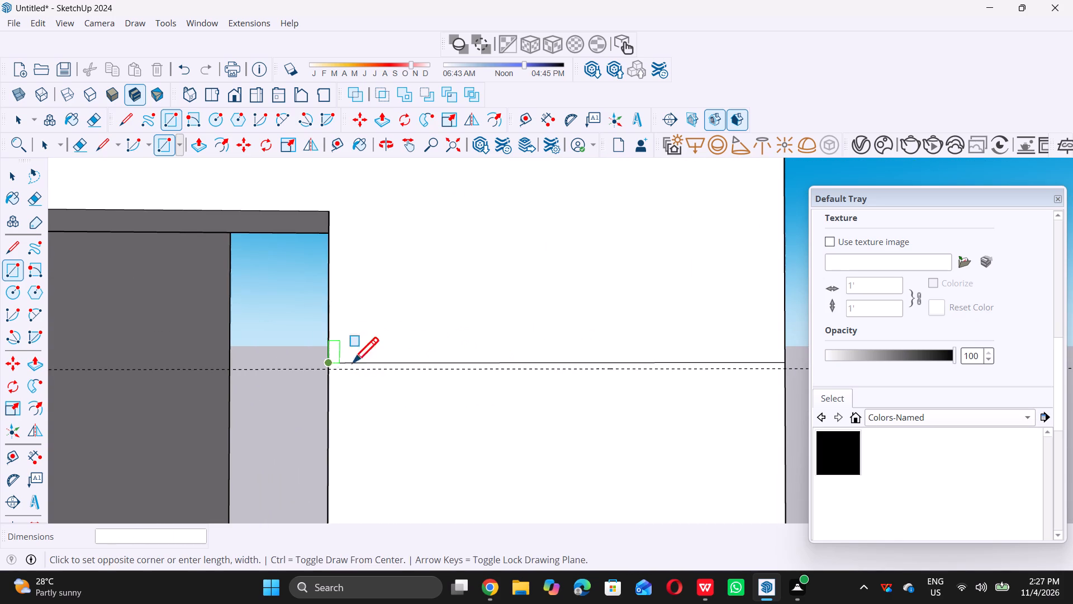
pyautogui.scroll(-4, 529, 364)
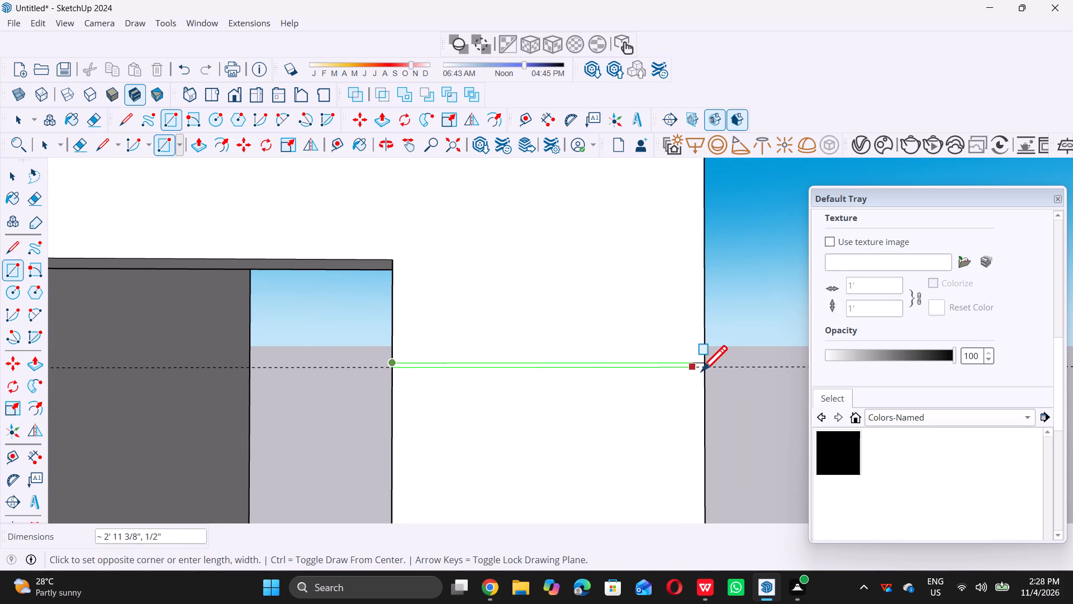
pyautogui.tripleClick(705, 371)
pyautogui.scroll(-5, 470, 399)
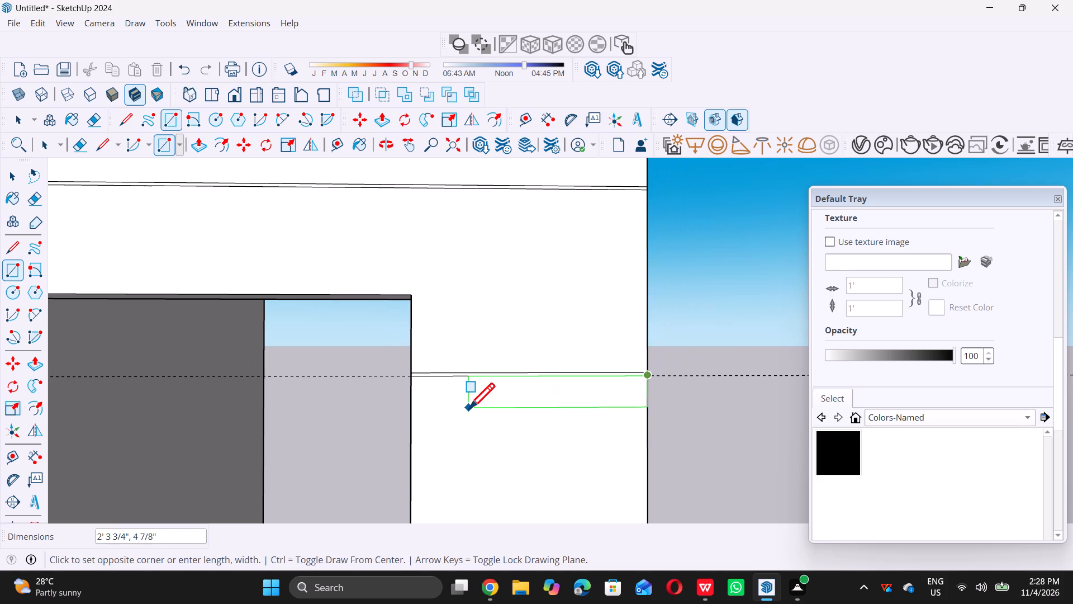
pyautogui.press('space')
# Draw a rectangle about 3' 9/16" by 1/2" on the post between the line and the guide under the second beam from the top.
pyautogui.write('r')
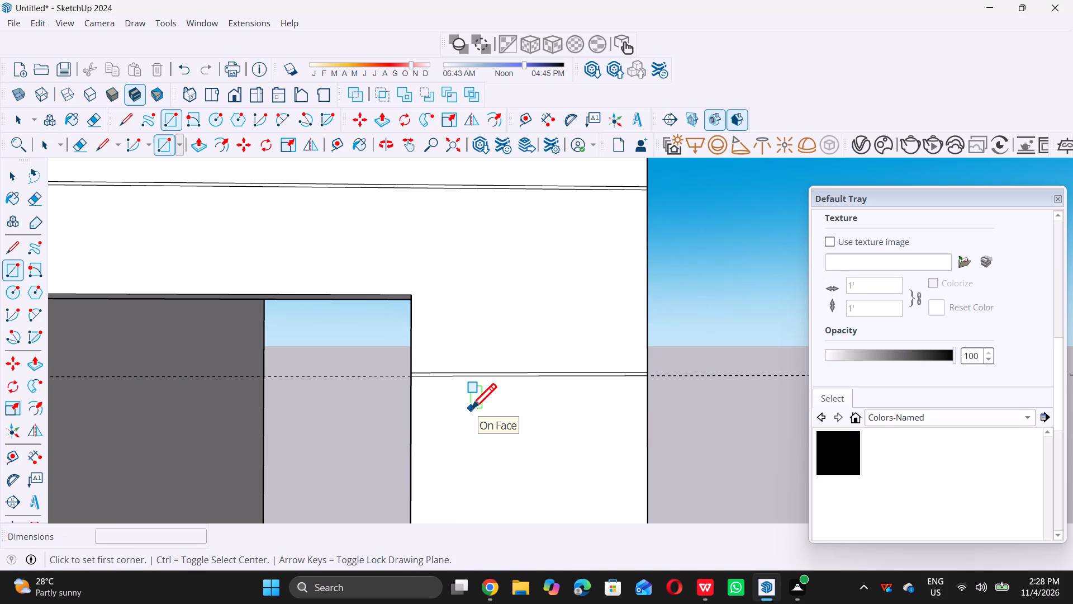
pyautogui.scroll(-16, 432, 345)
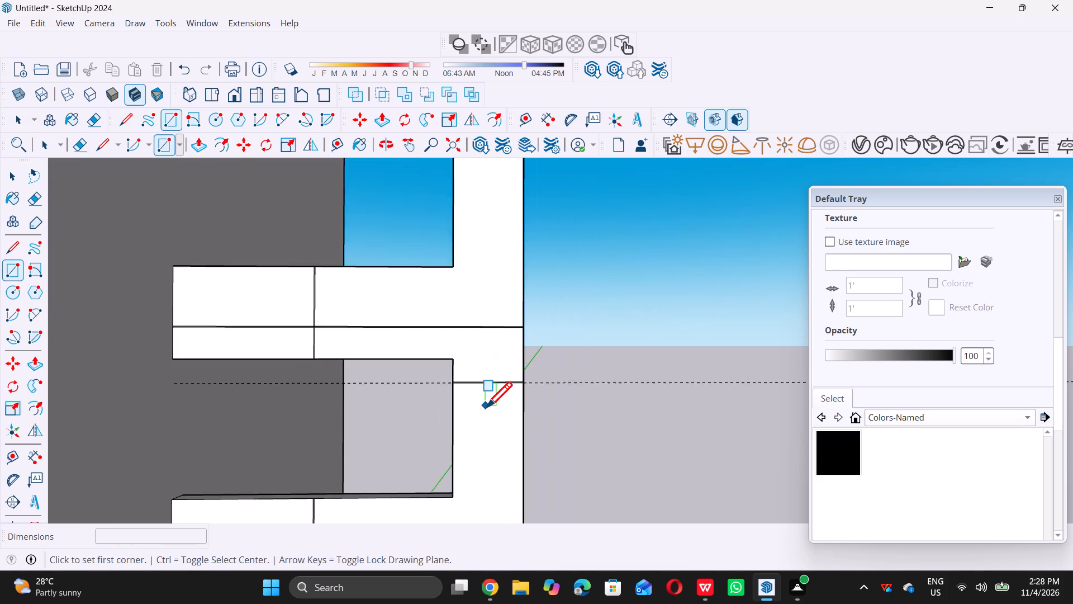
pyautogui.scroll(-9, 486, 407)
pyautogui.scroll(13, 488, 306)
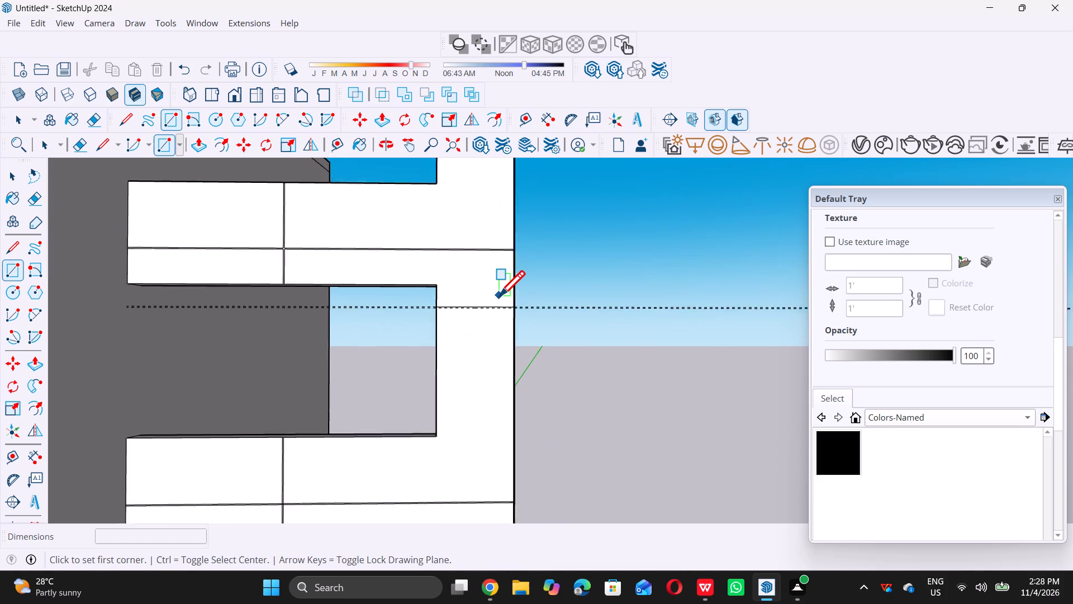
pyautogui.scroll(15, 499, 296)
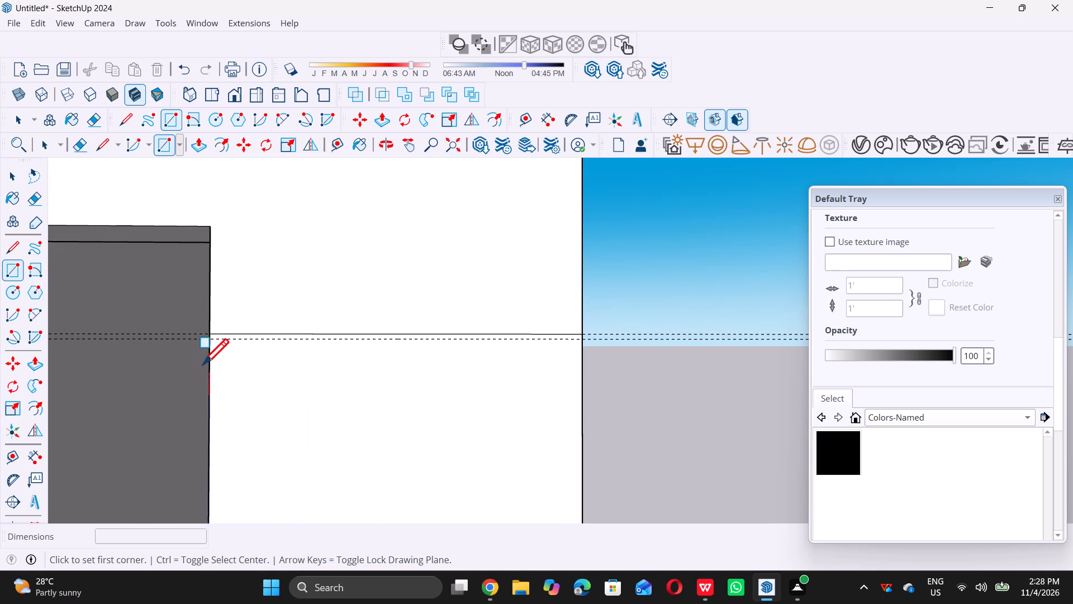
pyautogui.doubleClick(208, 342)
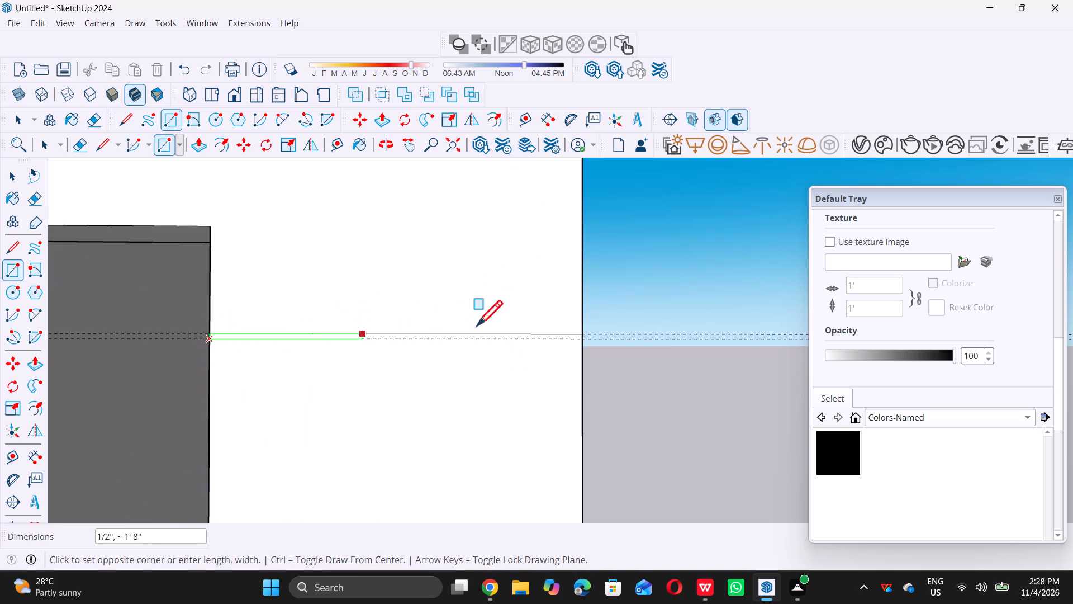
pyautogui.doubleClick(580, 338)
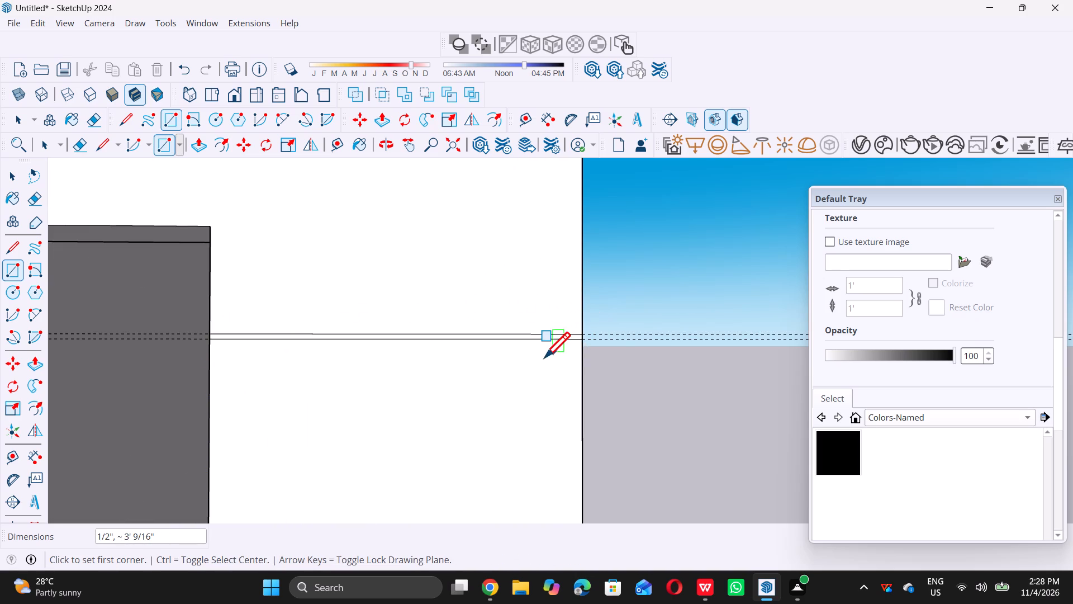
pyautogui.press('space')
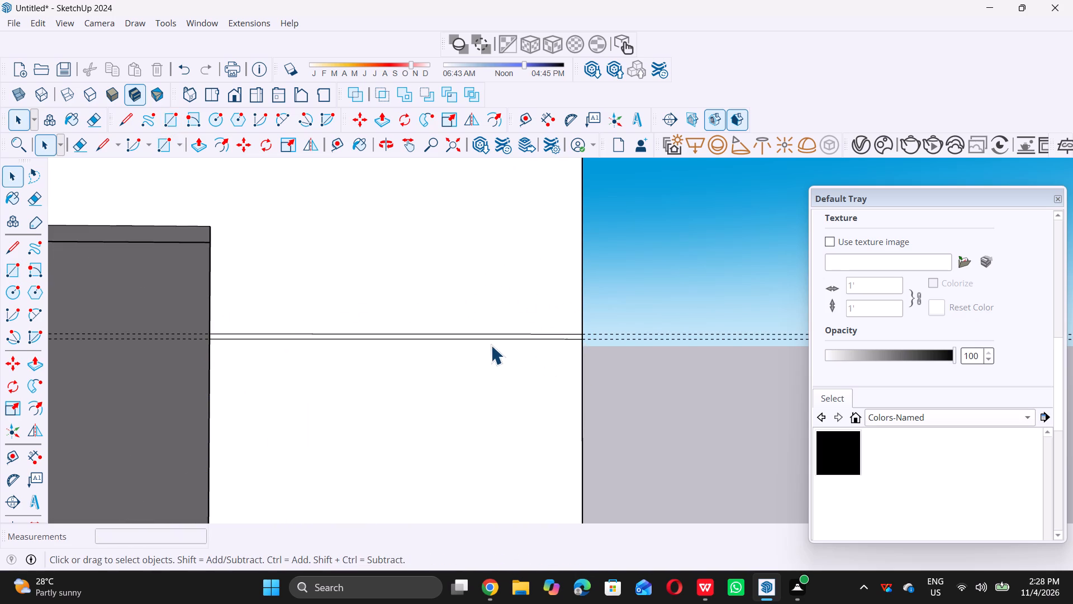
# Delete all guides from the model.
pyautogui.scroll(-6, 490, 345)
pyautogui.scroll(-20, 490, 345)
pyautogui.scroll(-7, 490, 345)
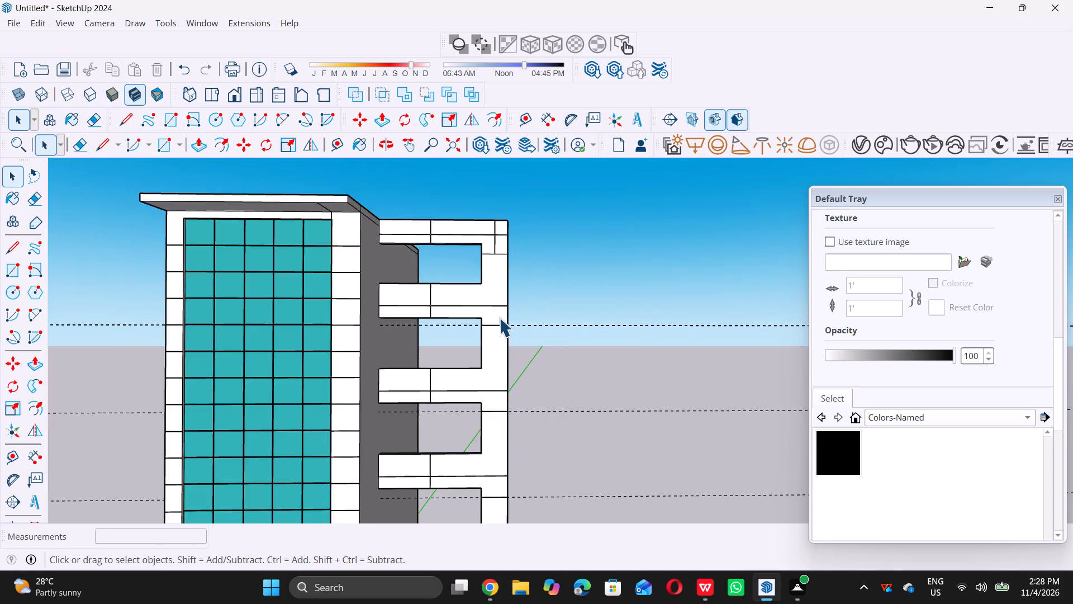
pyautogui.scroll(-5, 499, 318)
pyautogui.click(37, 26)
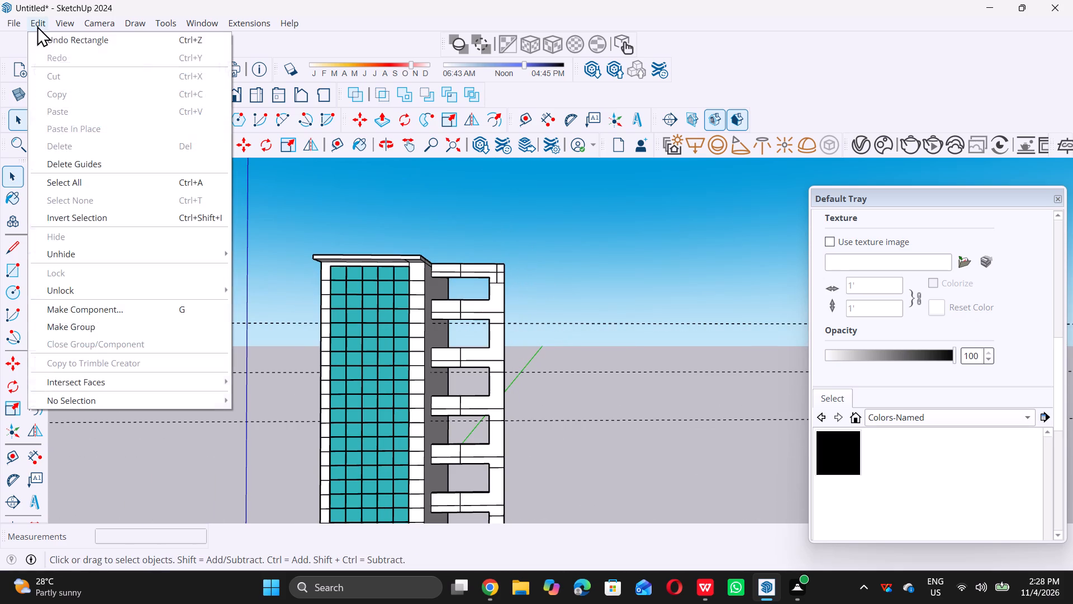
pyautogui.doubleClick(122, 158)
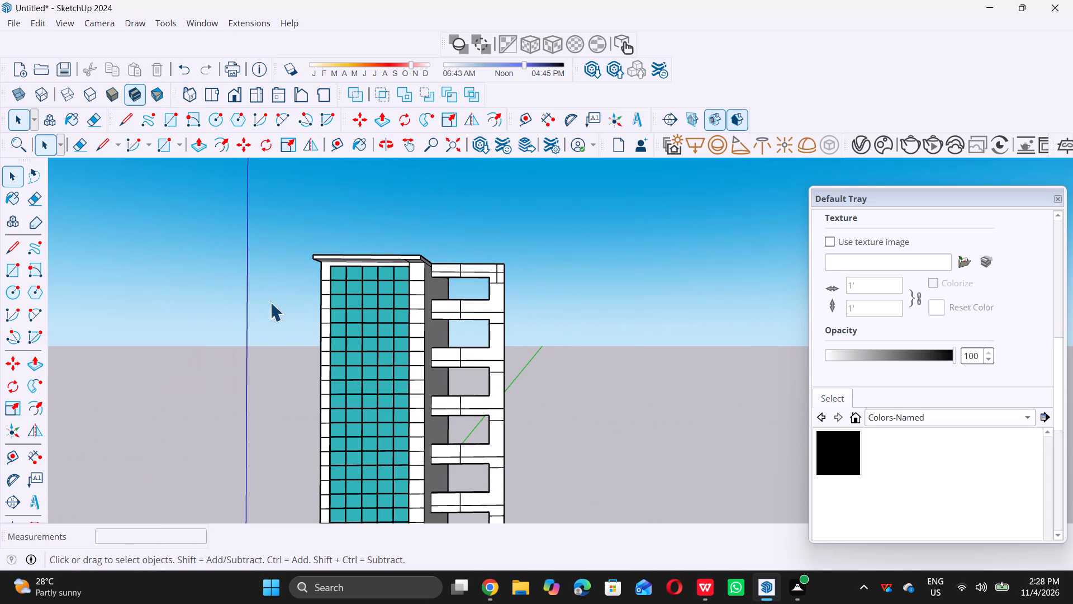
# Draw a 15' horizontal line along the middle of the lowest beam, from its free end to the post's outer edge.
pyautogui.scroll(-11, 281, 300)
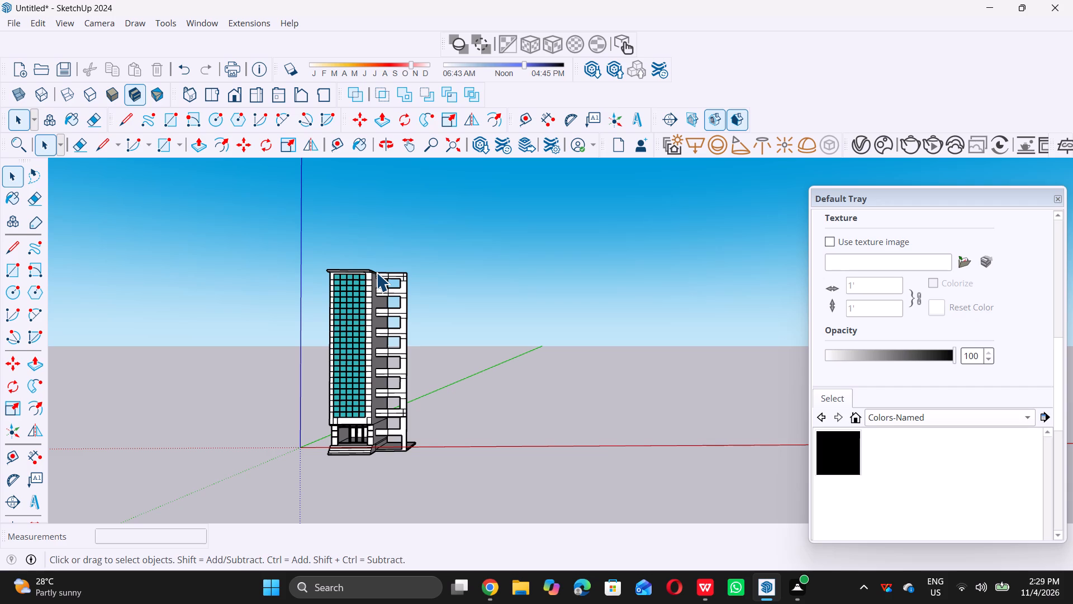
pyautogui.scroll(-7, 317, 307)
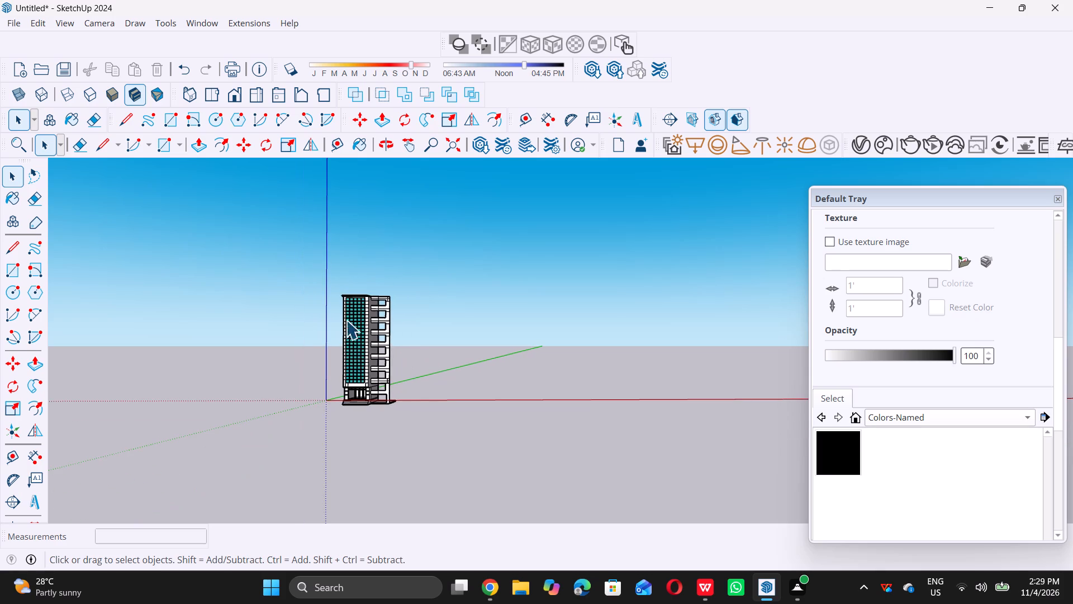
pyautogui.moveTo(344, 312); pyautogui.dragTo(384, 341, button='middle')
pyautogui.scroll(12, 352, 285)
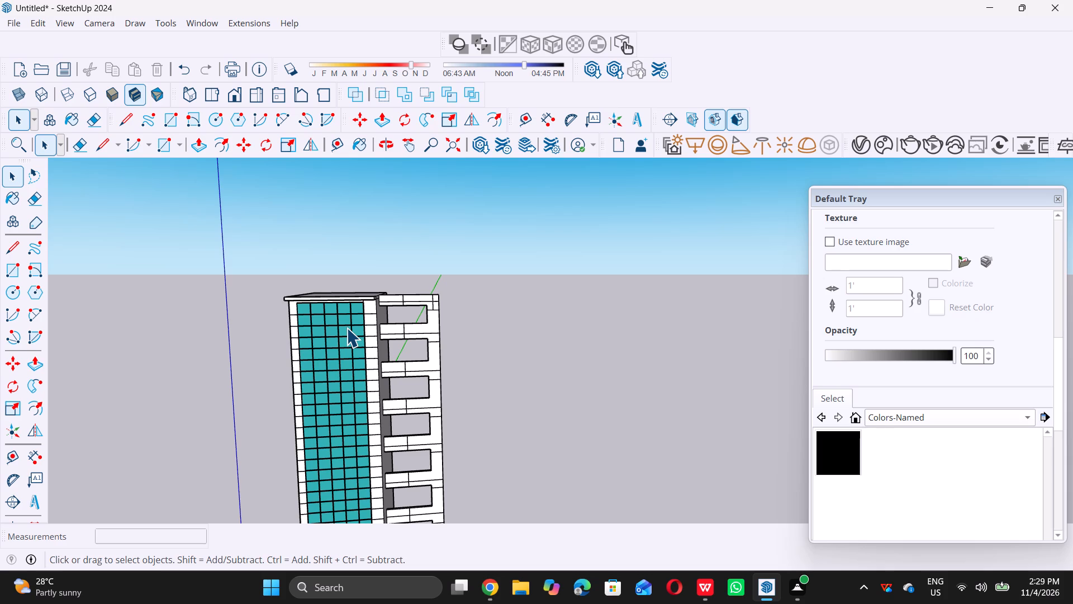
pyautogui.scroll(-6, 466, 221)
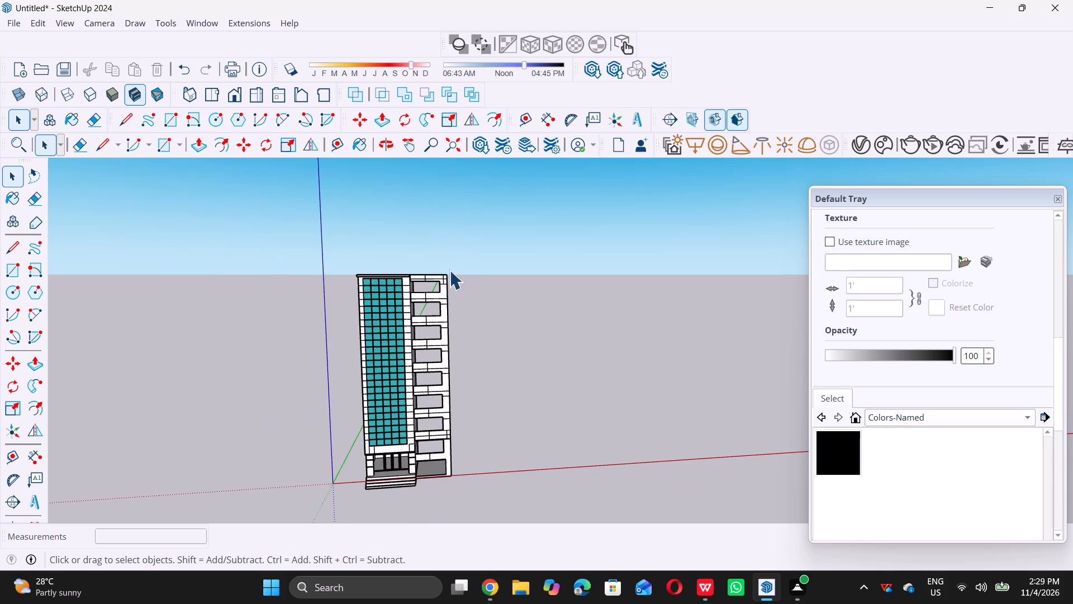
pyautogui.scroll(8, 447, 504)
pyautogui.scroll(8, 439, 441)
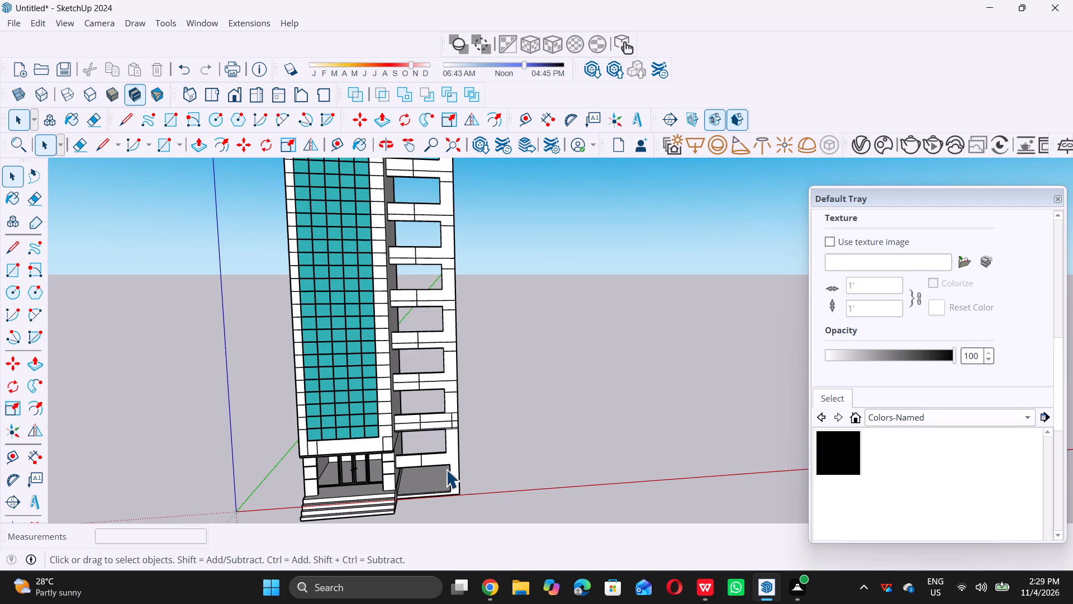
pyautogui.scroll(10, 446, 469)
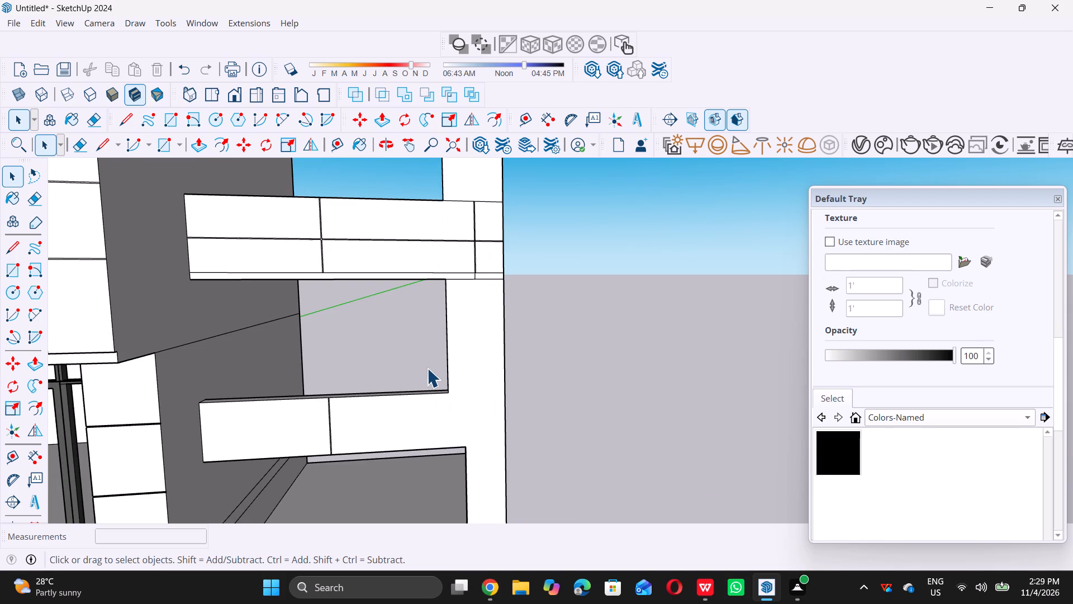
pyautogui.scroll(-12, 340, 320)
pyautogui.moveTo(349, 390); pyautogui.dragTo(328, 349, button='middle')
pyautogui.middleClick(328, 349)
pyautogui.scroll(7, 333, 351)
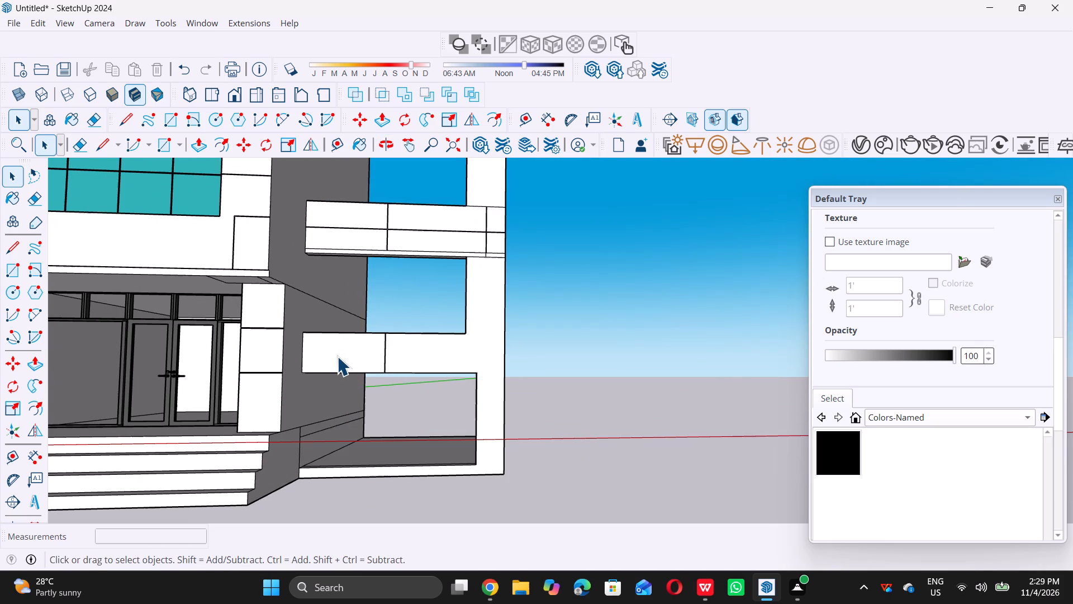
pyautogui.press('l')
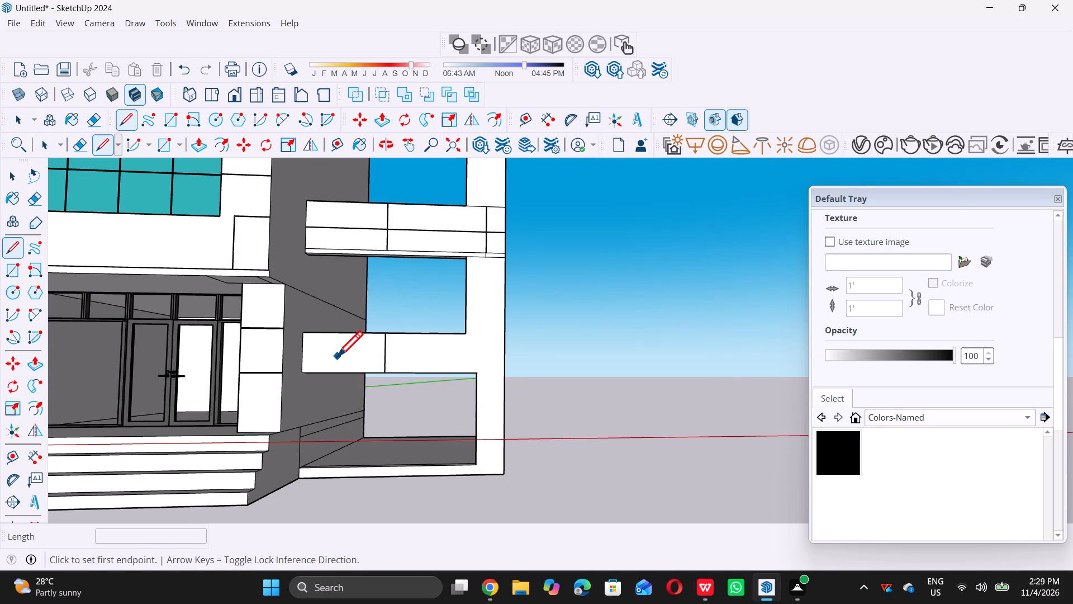
pyautogui.click(303, 355)
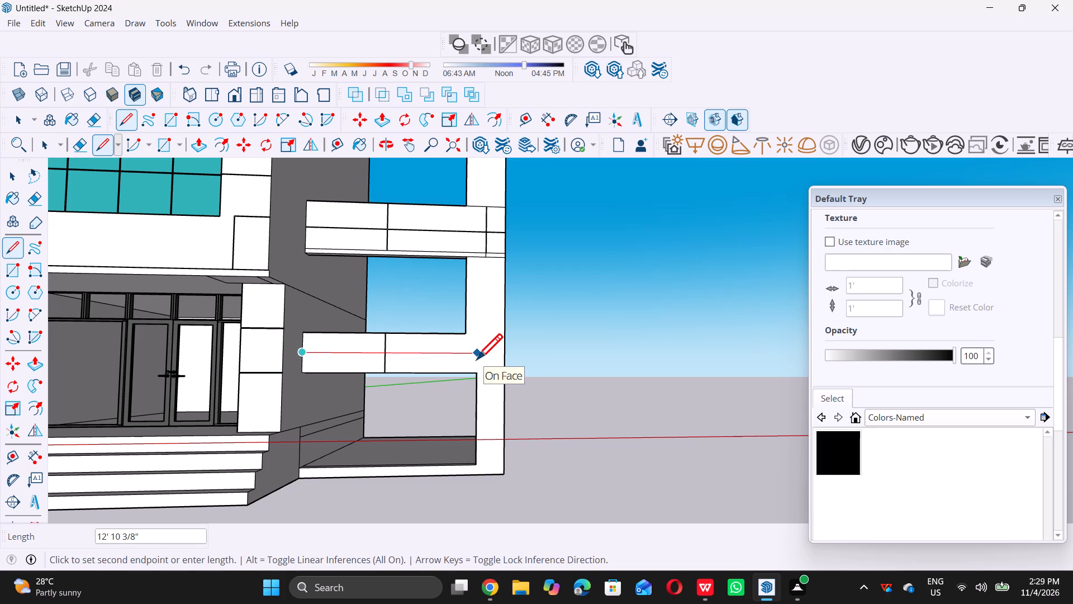
pyautogui.tripleClick(506, 355)
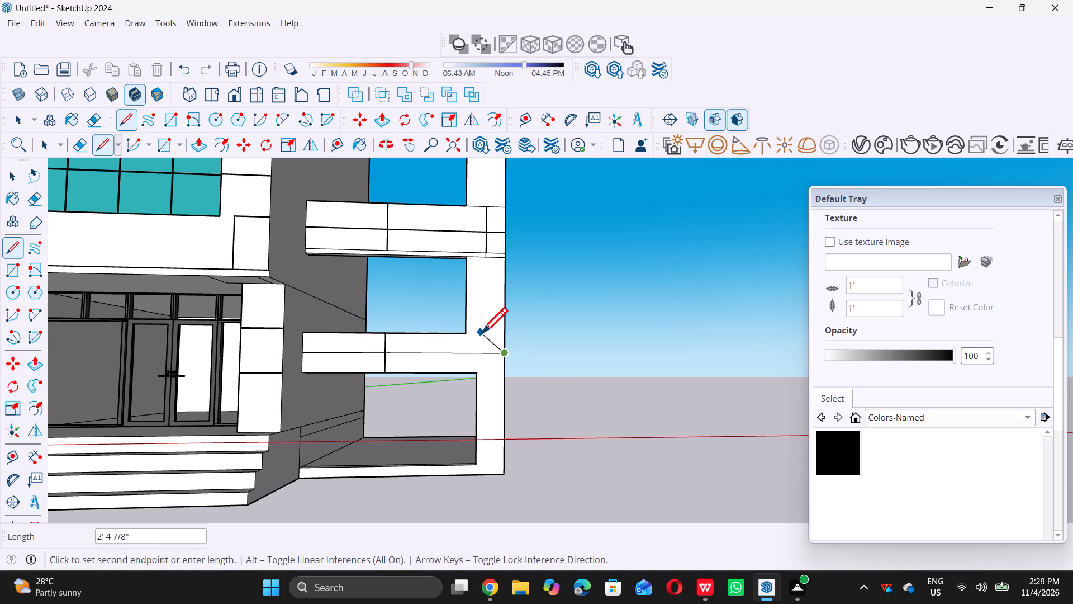
pyautogui.press('space')
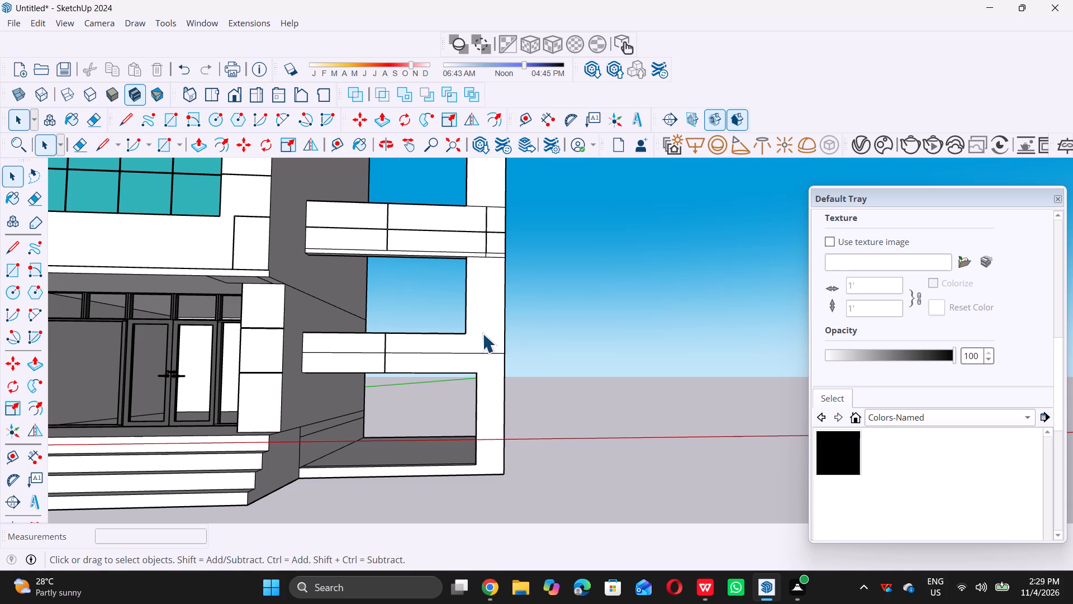
# Draw a 3' line across the post, continuing the top edge of the lowest beam to the post's outer edge.
pyautogui.write('l')
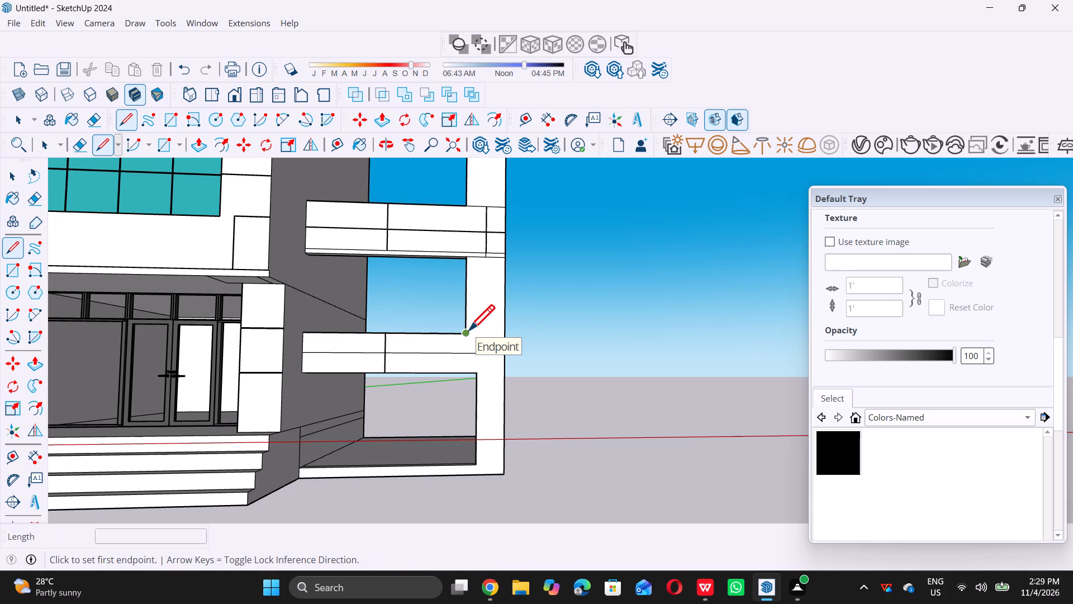
pyautogui.click(469, 330)
pyautogui.doubleClick(504, 331)
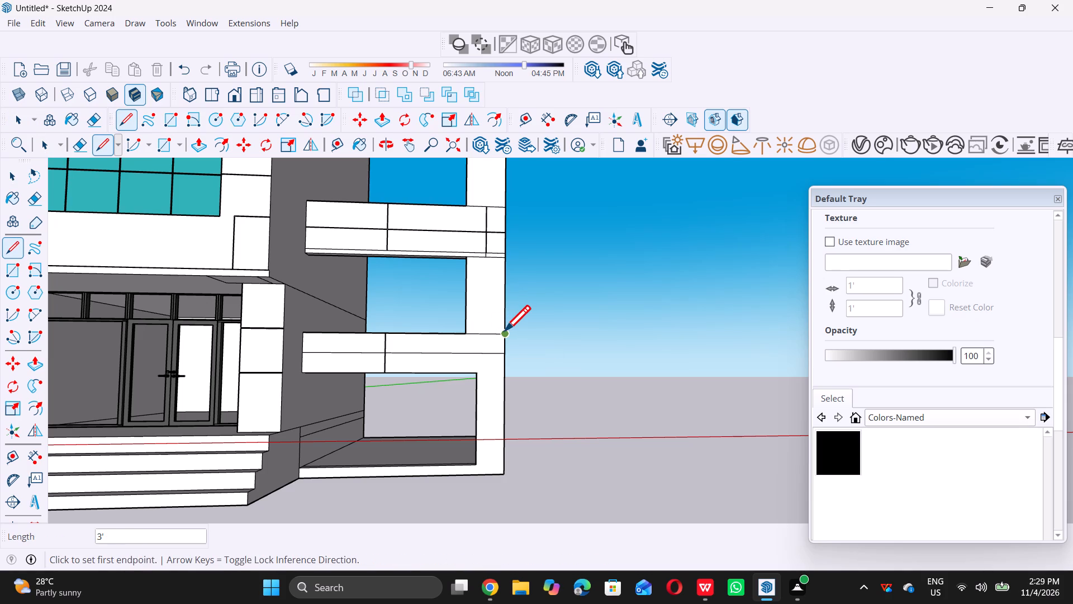
pyautogui.press('space')
# Place a guide 0.5" below the horizontal middle line of the lowest beam.
pyautogui.press('t')
pyautogui.scroll(9, 410, 352)
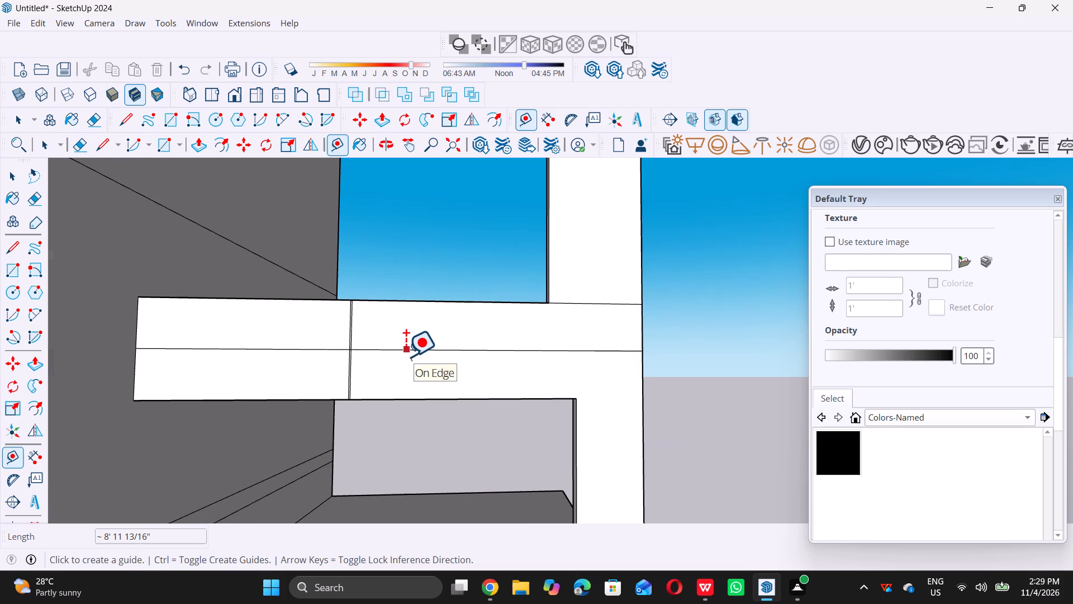
pyautogui.doubleClick(412, 351)
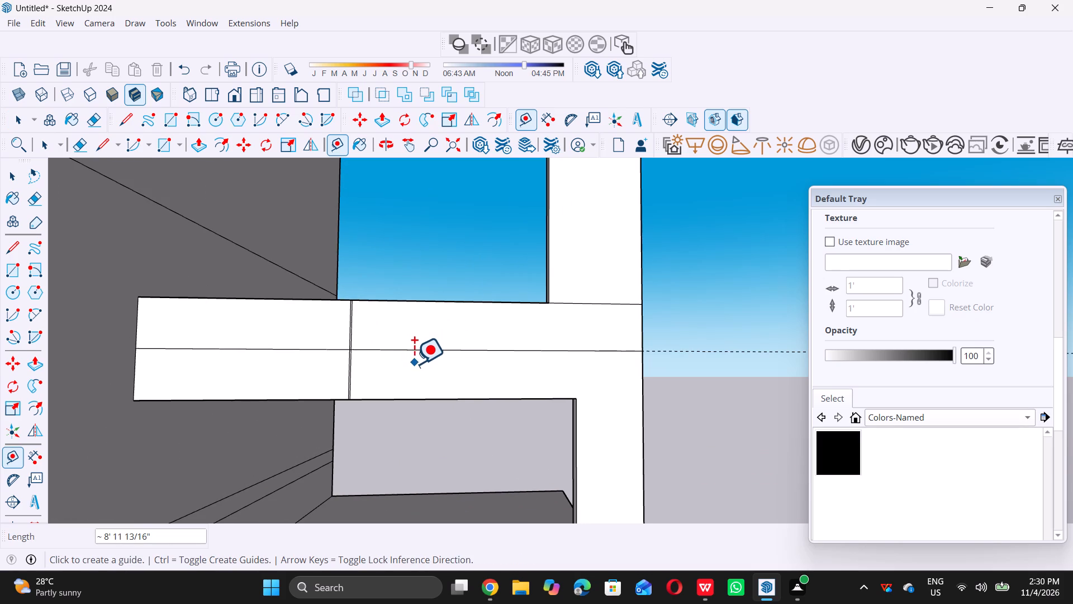
pyautogui.click(418, 351)
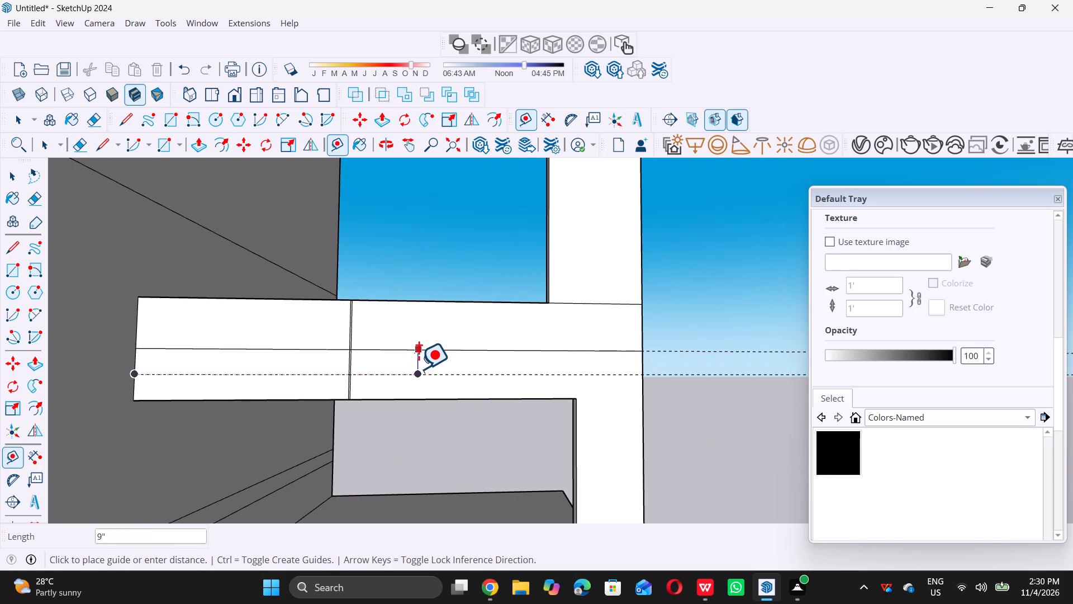
pyautogui.write('0.5')
pyautogui.hotkey('shift', '"')
pyautogui.press('Return')
# Place a guide 0.5" below the line across the post at the lowest beam's top edge.
pyautogui.click(600, 305)
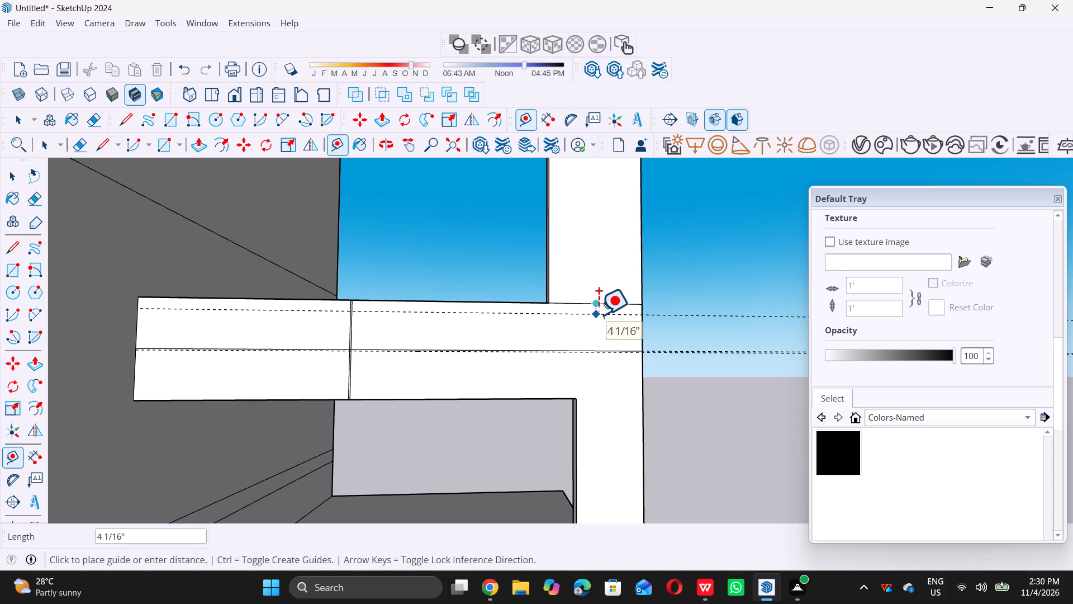
pyautogui.press('0')
pyautogui.press('.')
pyautogui.press('5')
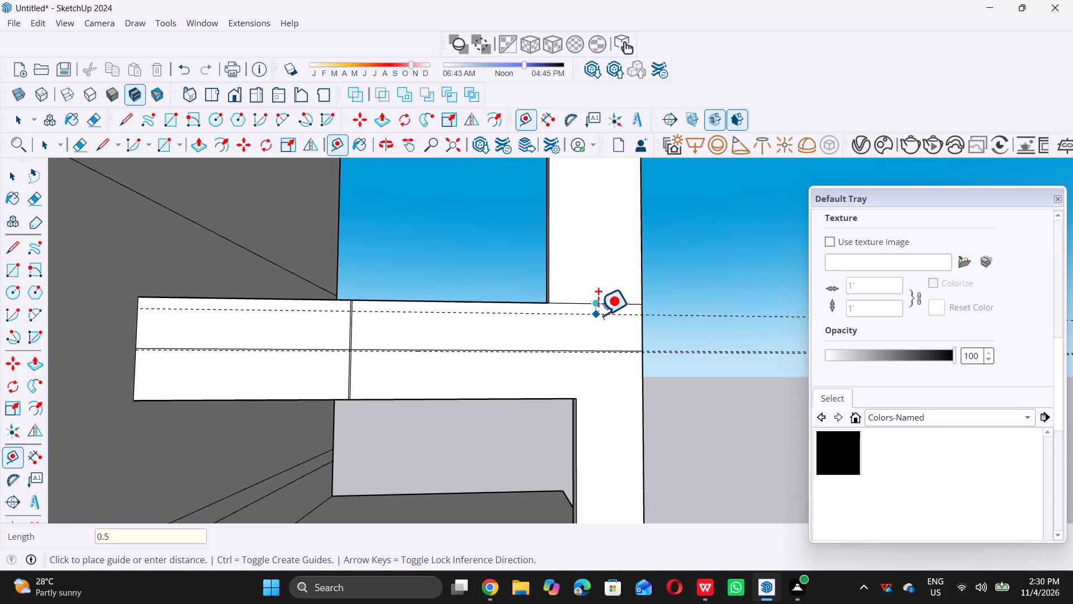
pyautogui.press("'")
pyautogui.press('BackSpace')
pyautogui.hotkey('shift', '"')
pyautogui.press('Return')
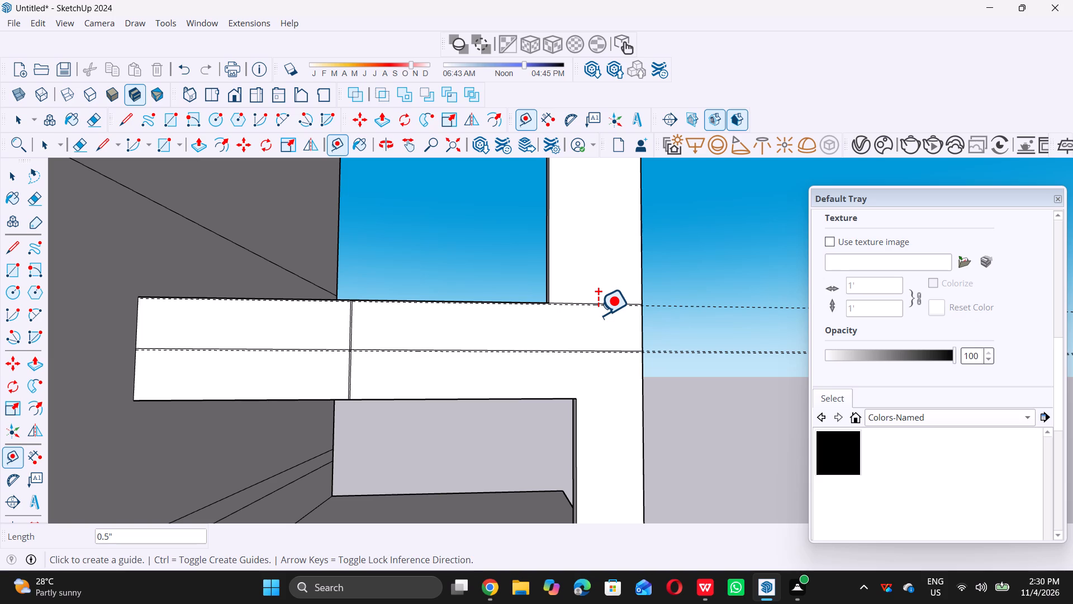
pyautogui.press('space')
# Draw a 1/2" by 15' rectangle between the lowest beam's middle line and the guide under it.
pyautogui.write('r')
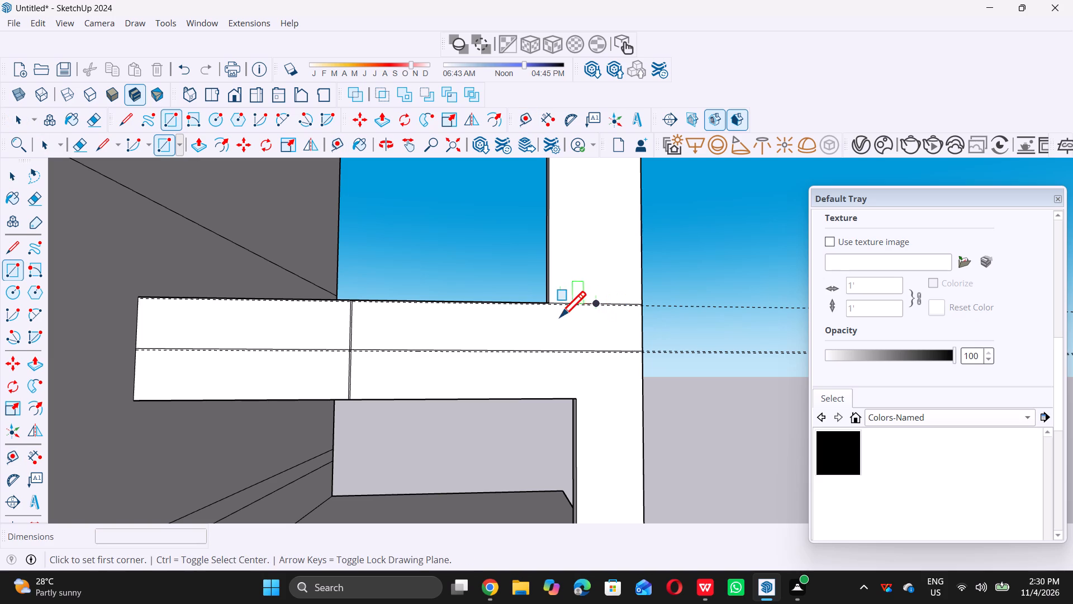
pyautogui.scroll(4, 31, 411)
pyautogui.scroll(6, 109, 352)
pyautogui.scroll(5, 172, 352)
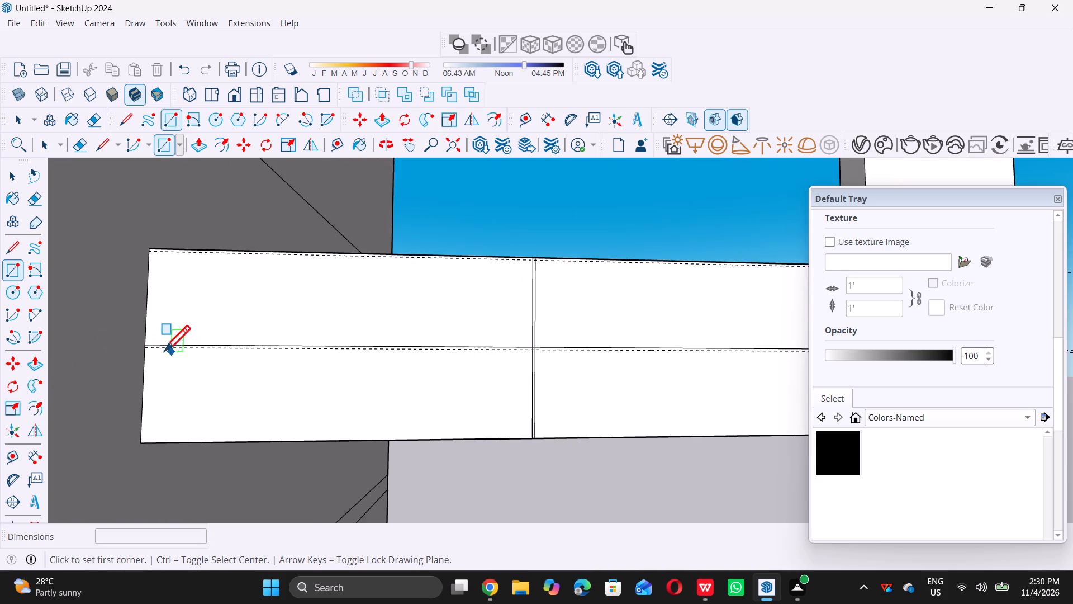
pyautogui.scroll(10, 154, 350)
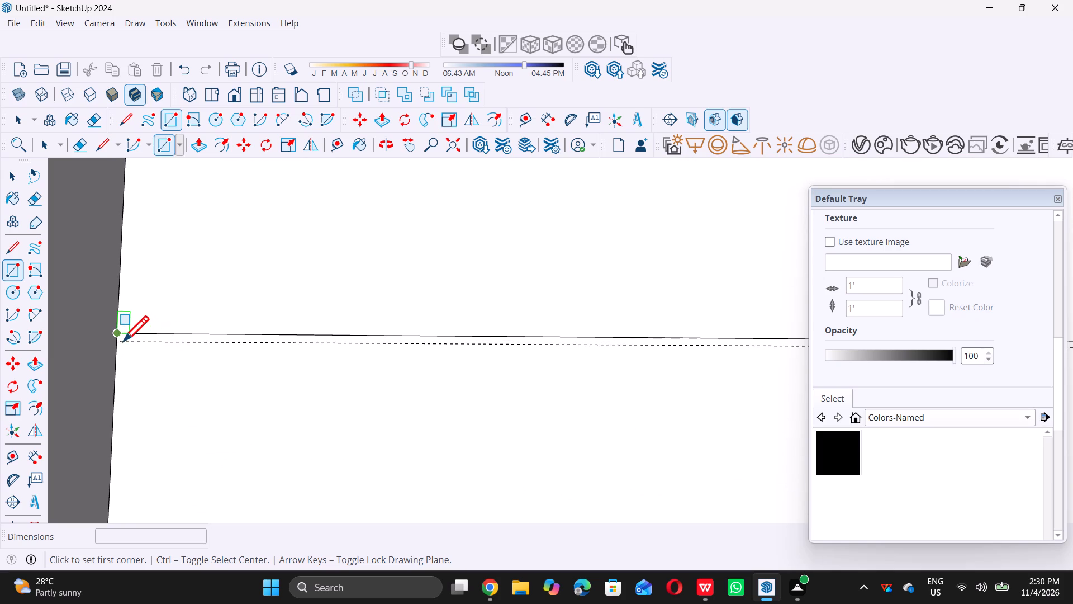
pyautogui.click(122, 336)
pyautogui.scroll(-8, 230, 361)
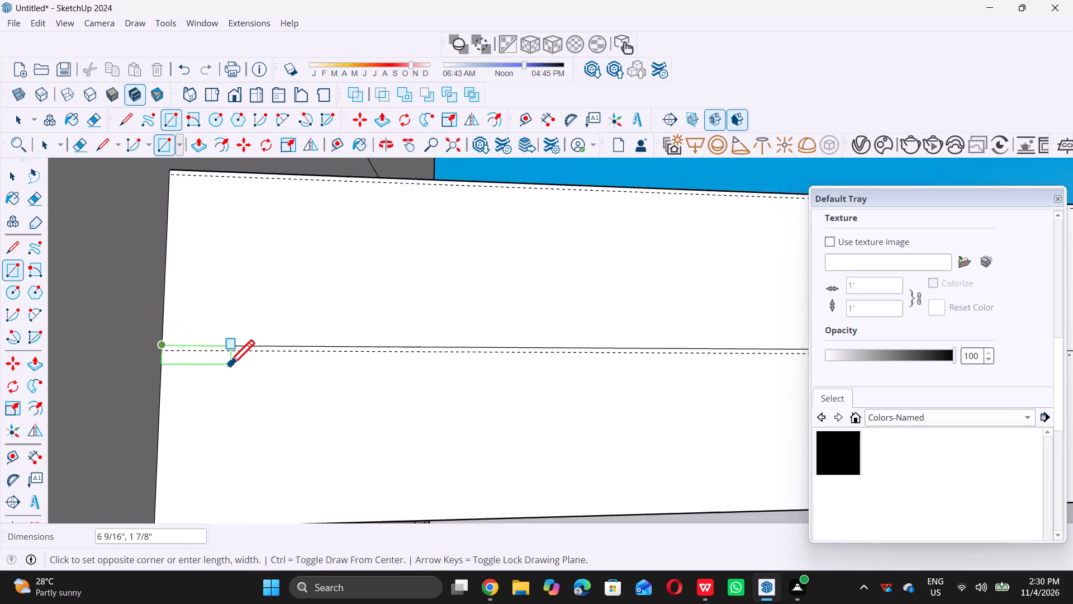
pyautogui.scroll(-20, 229, 365)
pyautogui.scroll(-3, 229, 365)
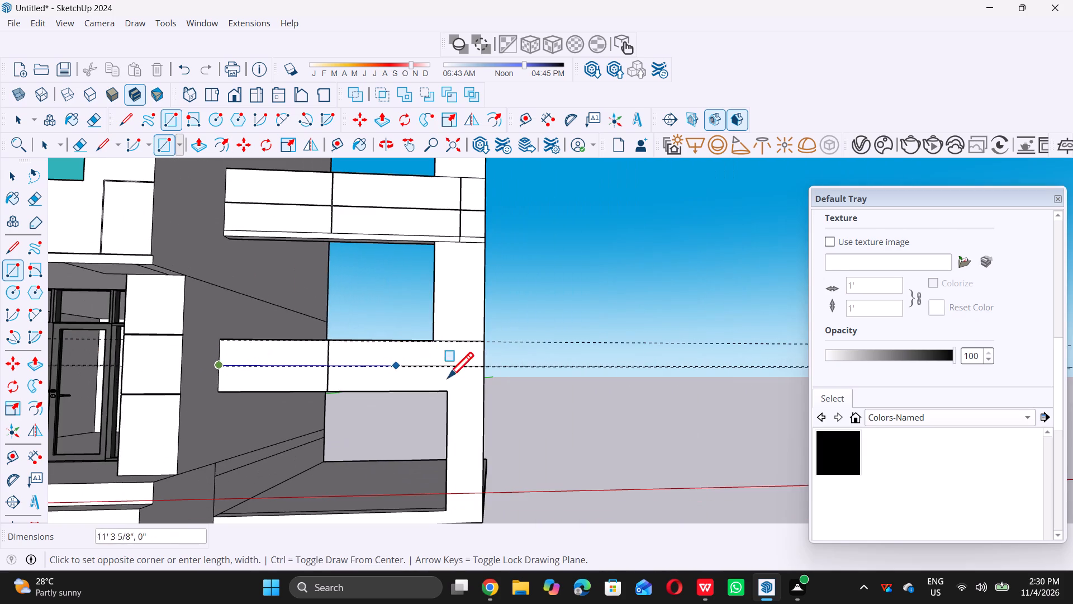
pyautogui.scroll(19, 473, 383)
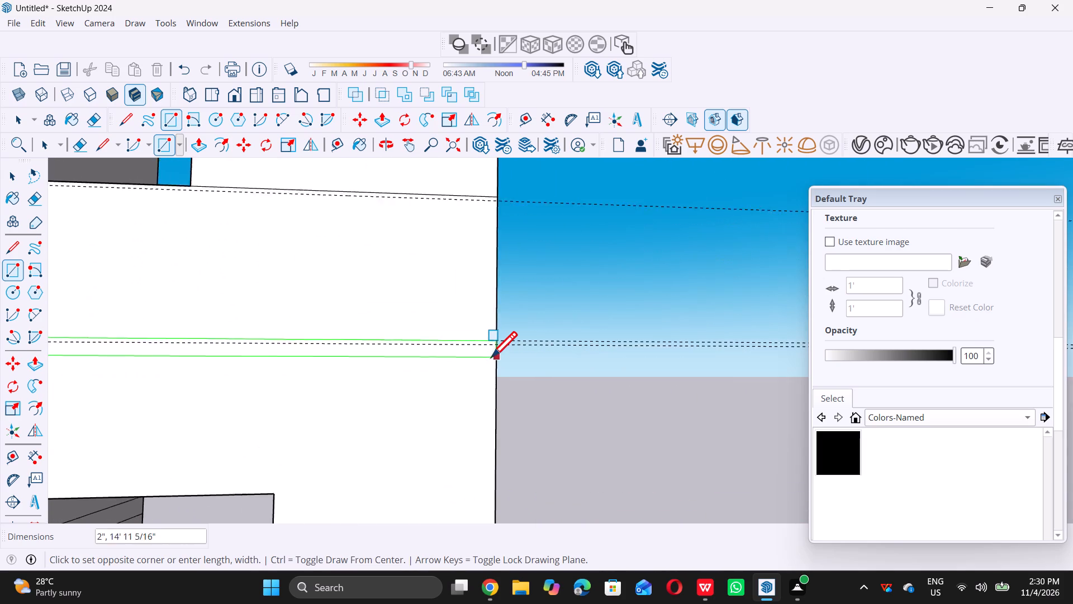
pyautogui.scroll(4, 491, 357)
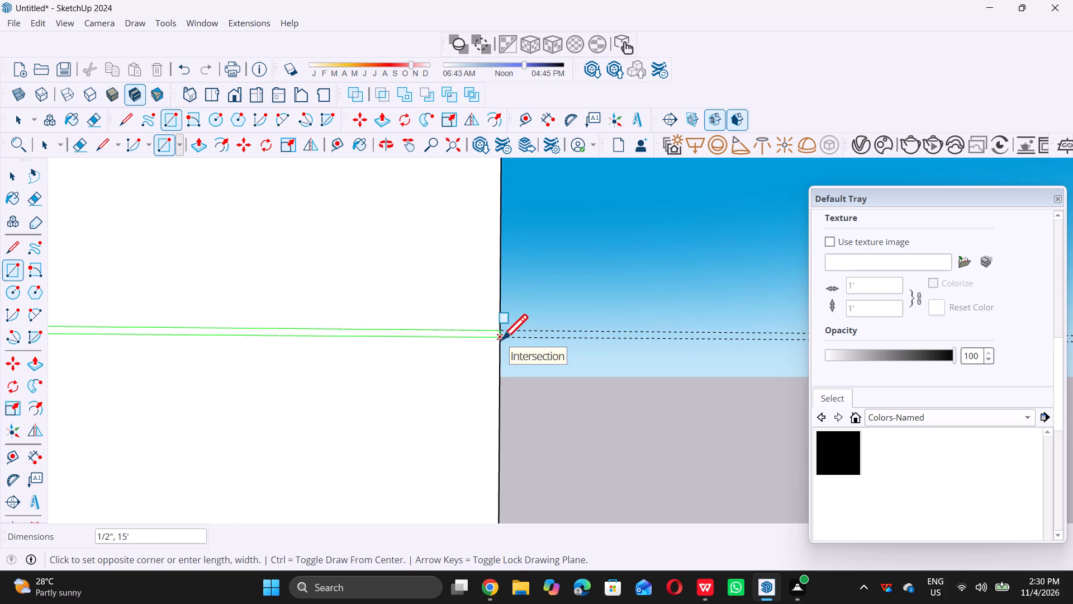
pyautogui.doubleClick(502, 339)
# Draw a 1/2" by 3' rectangle across the post, between the line at the lowest beam's top edge and the guide under it.
pyautogui.scroll(-18, 450, 358)
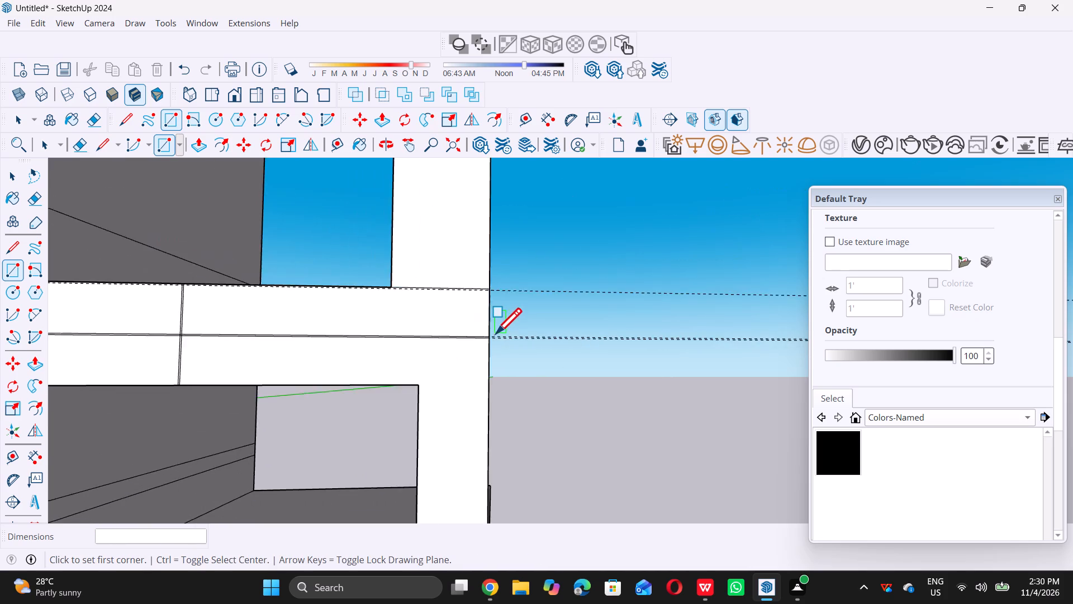
pyautogui.scroll(-11, 496, 333)
pyautogui.scroll(12, 480, 324)
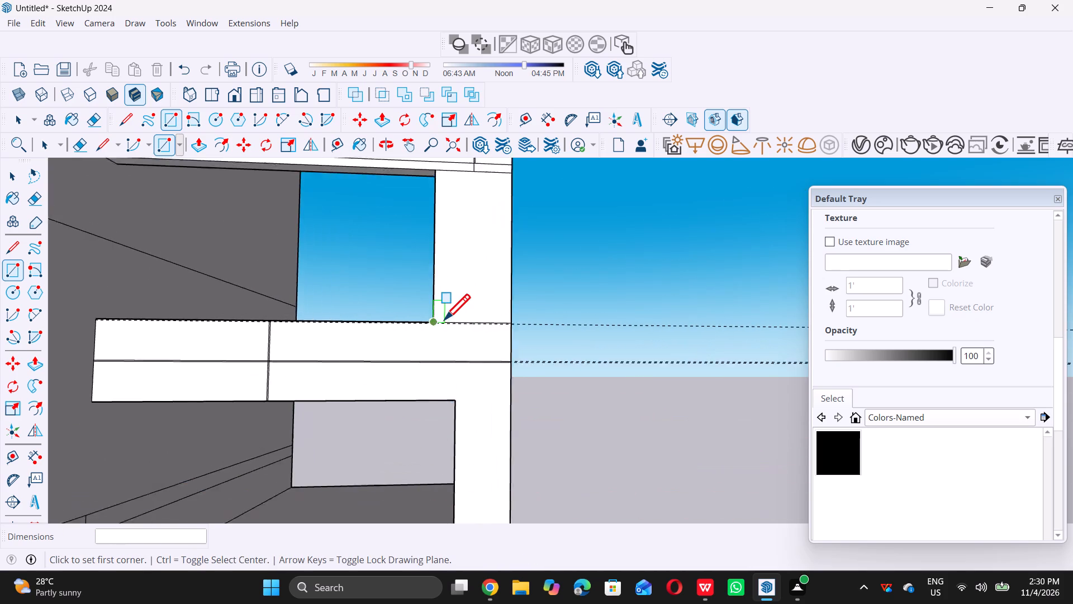
pyautogui.scroll(15, 448, 319)
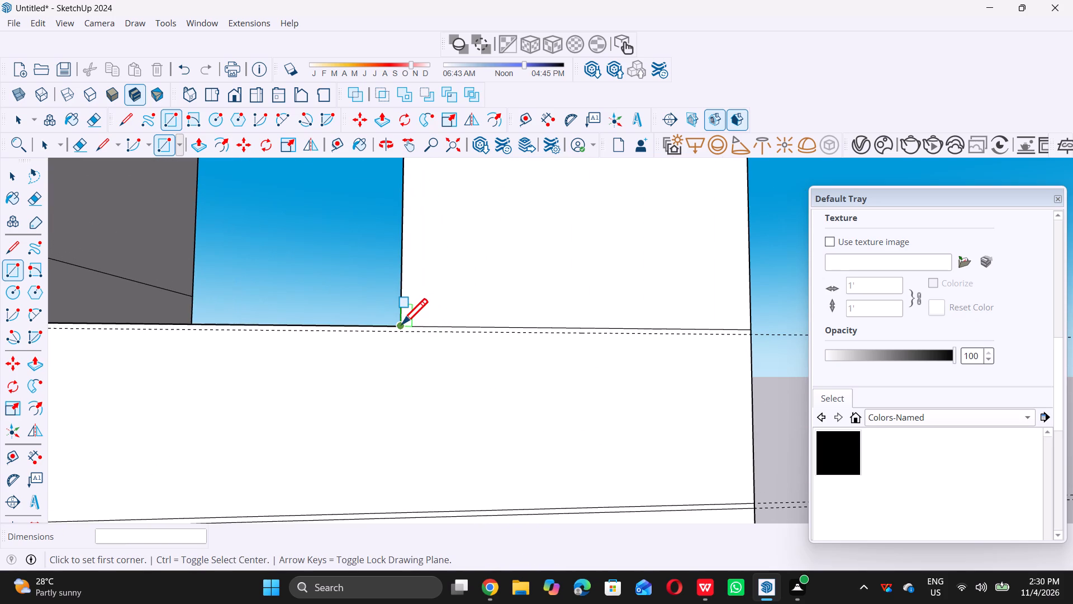
pyautogui.click(402, 324)
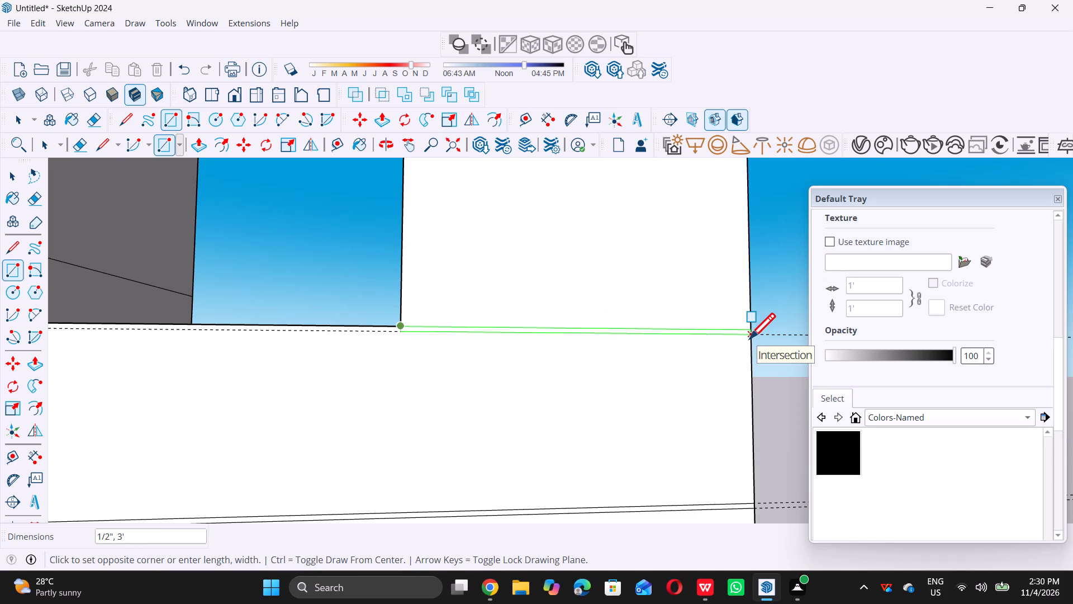
pyautogui.doubleClick(749, 338)
pyautogui.press('space')
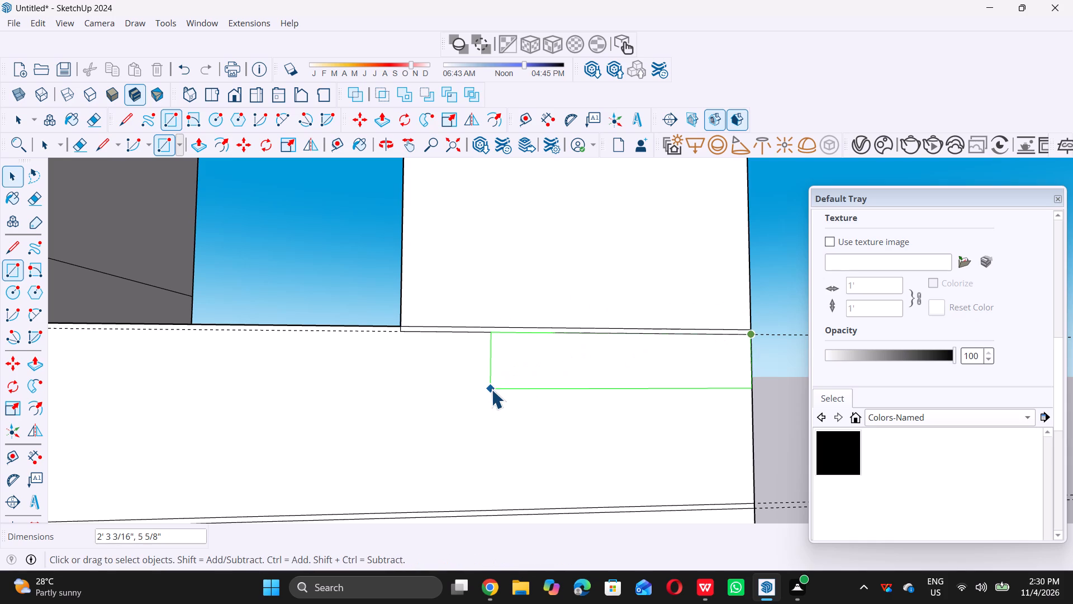
# Delete all the guides in the model.
pyautogui.scroll(-10, 459, 352)
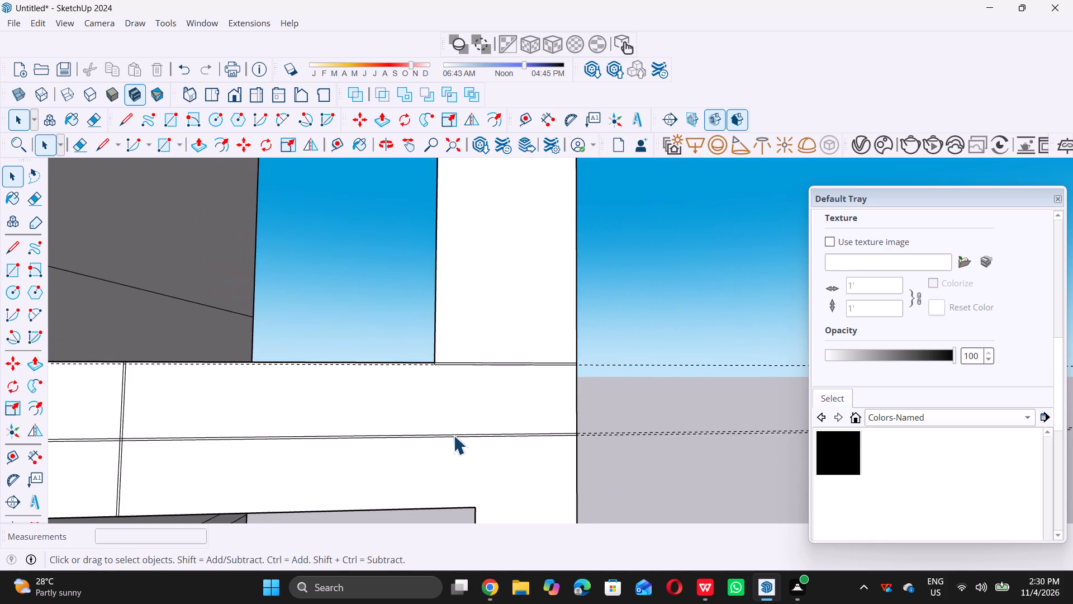
pyautogui.scroll(-15, 453, 435)
pyautogui.scroll(-10, 467, 409)
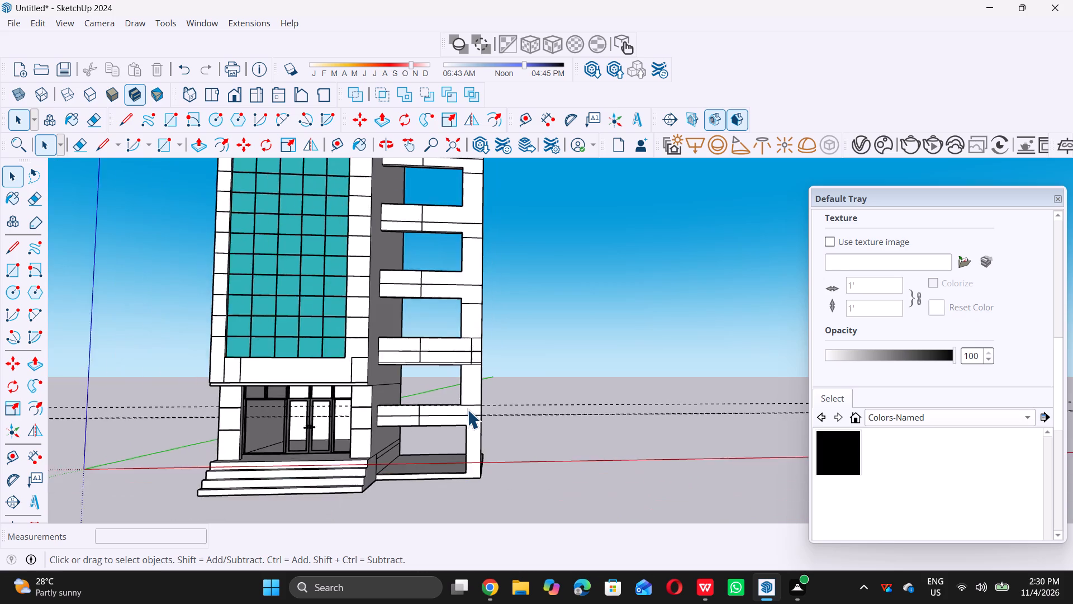
pyautogui.scroll(-13, 467, 409)
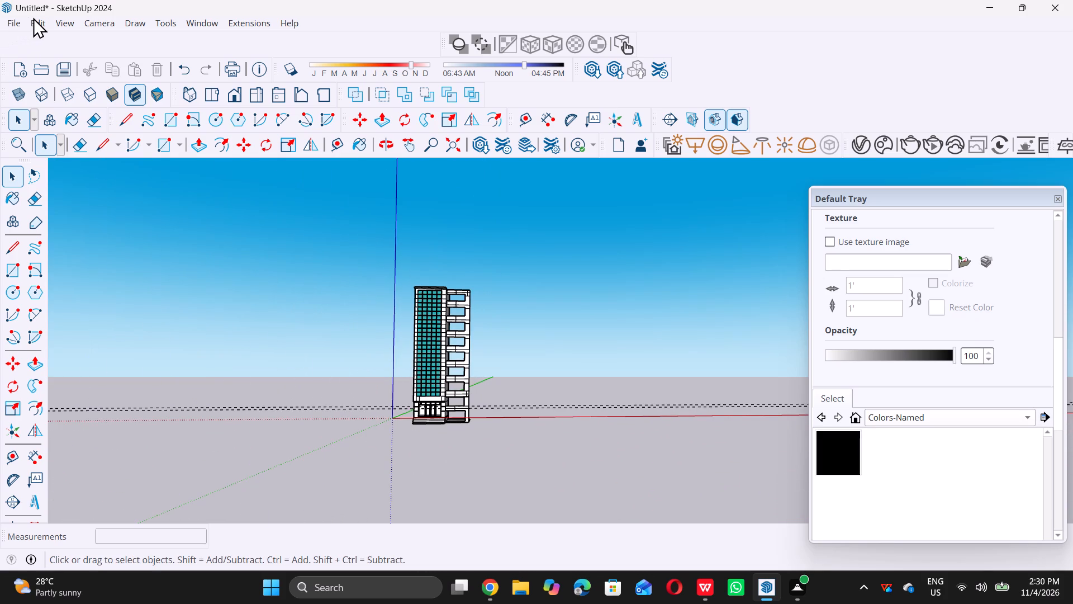
pyautogui.click(38, 21)
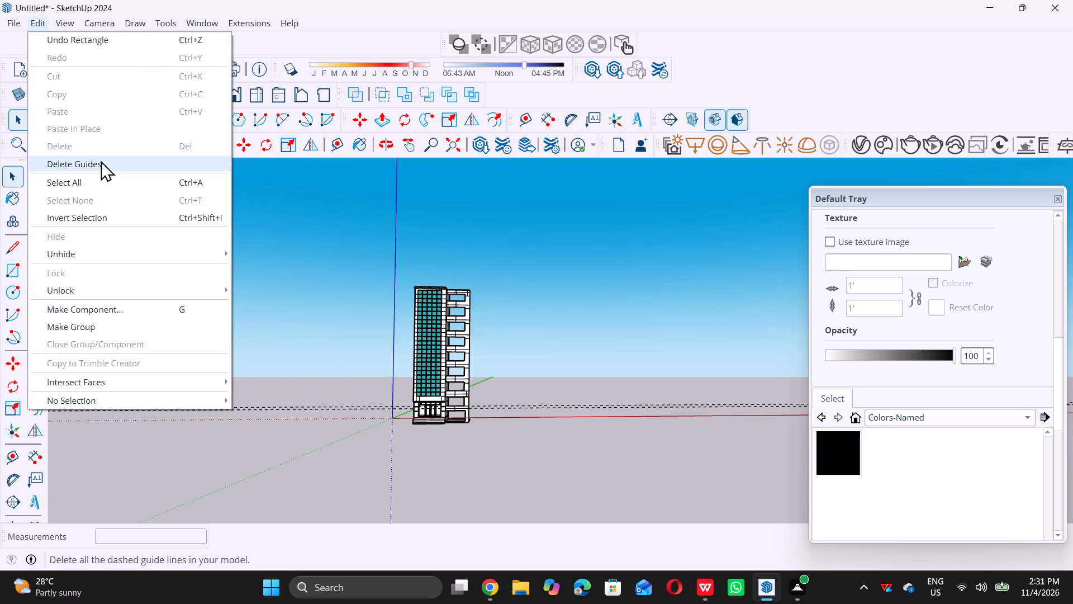
pyautogui.click(101, 161)
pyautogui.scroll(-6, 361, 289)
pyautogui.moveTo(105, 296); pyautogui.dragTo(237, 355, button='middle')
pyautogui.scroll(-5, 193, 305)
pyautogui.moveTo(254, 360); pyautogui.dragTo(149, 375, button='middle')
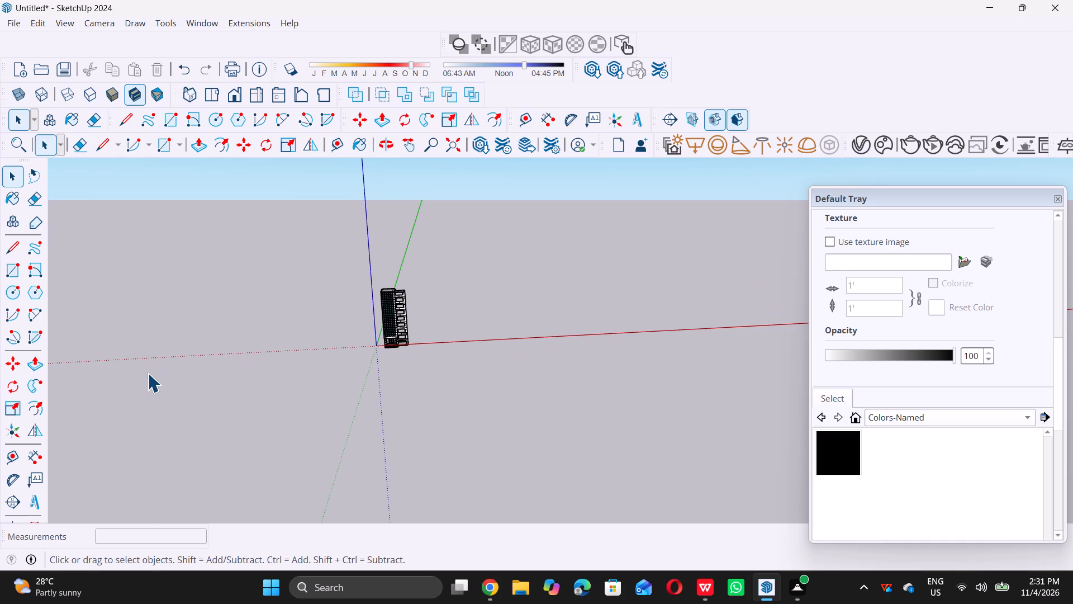
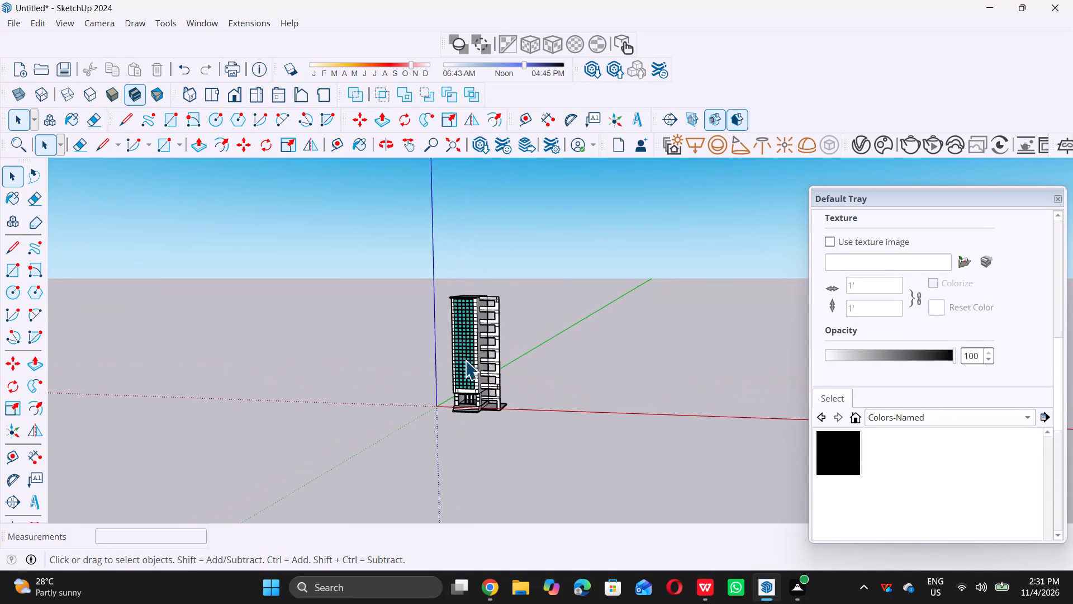
# Push the lowest full-width joint strip on the white column between the glass facade and side wall inward by 0.5".
pyautogui.scroll(7, 464, 361)
pyautogui.rightClick(465, 371)
pyautogui.scroll(5, 488, 387)
pyautogui.doubleClick(614, 442)
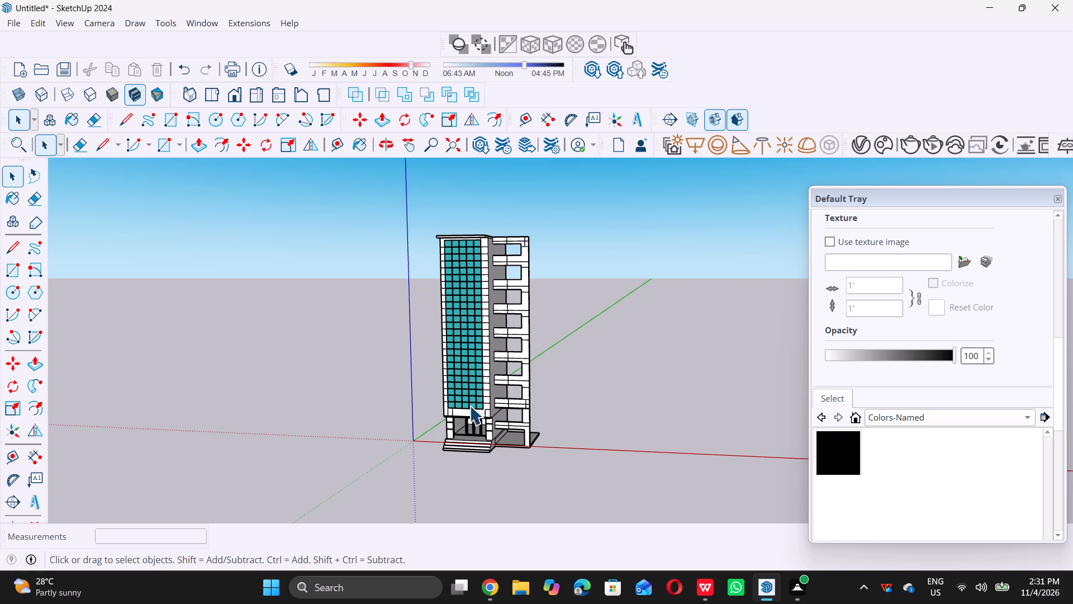
pyautogui.scroll(18, 484, 400)
pyautogui.scroll(9, 476, 419)
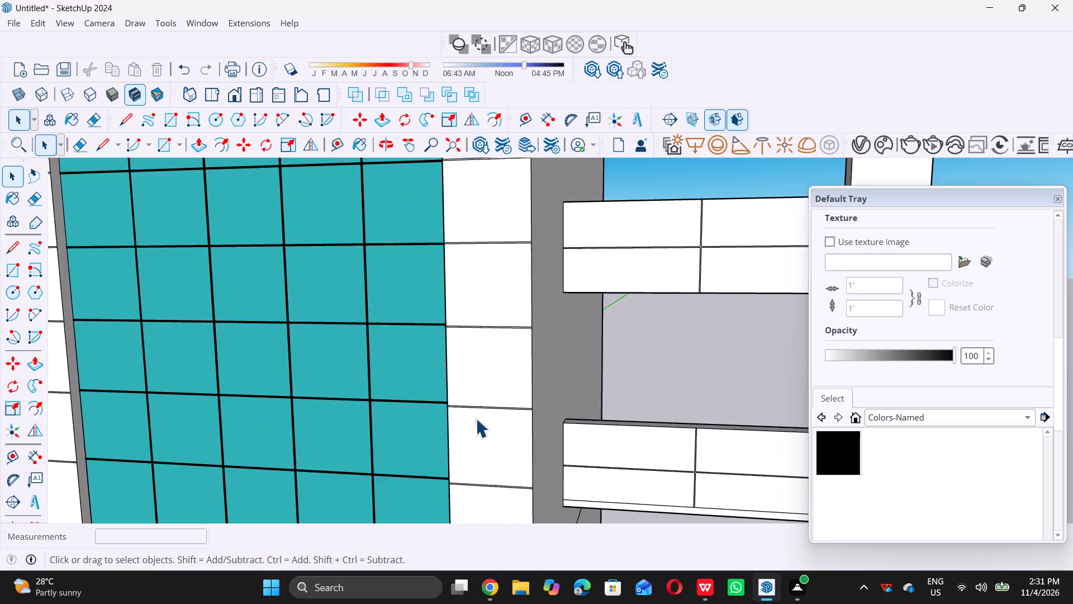
pyautogui.scroll(3, 476, 418)
pyautogui.scroll(-14, 488, 410)
pyautogui.scroll(-6, 531, 353)
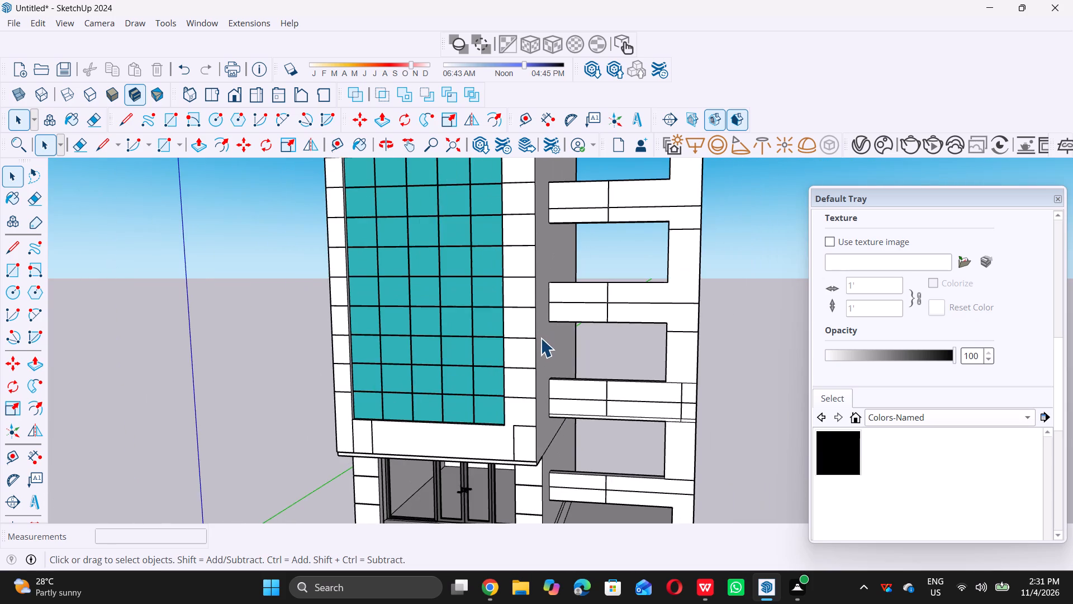
pyautogui.scroll(-4, 540, 338)
pyautogui.moveTo(536, 356); pyautogui.dragTo(512, 411, button='middle')
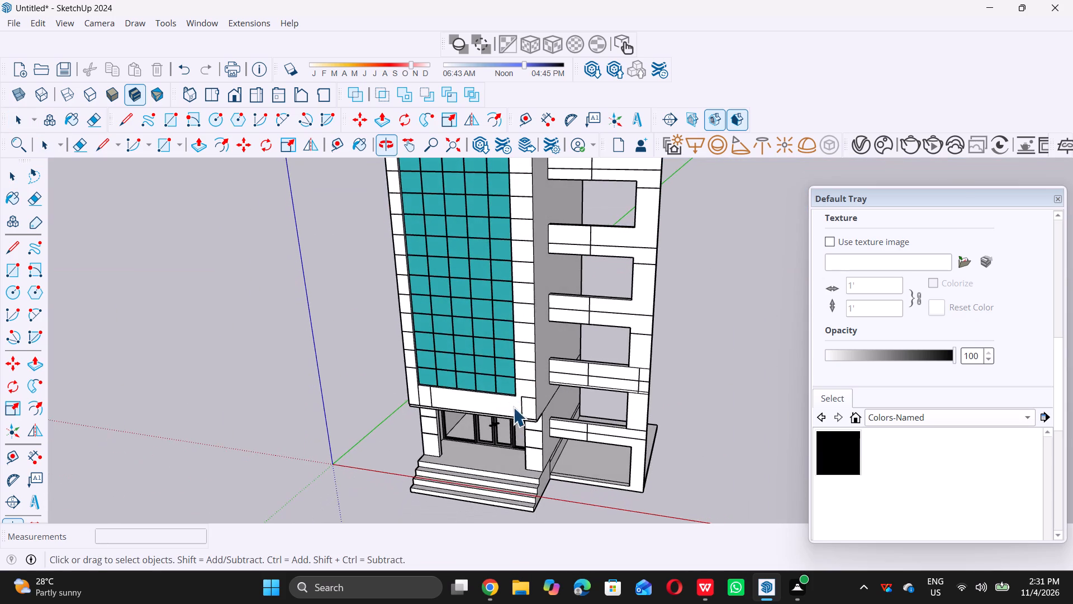
pyautogui.scroll(9, 528, 386)
pyautogui.scroll(14, 531, 375)
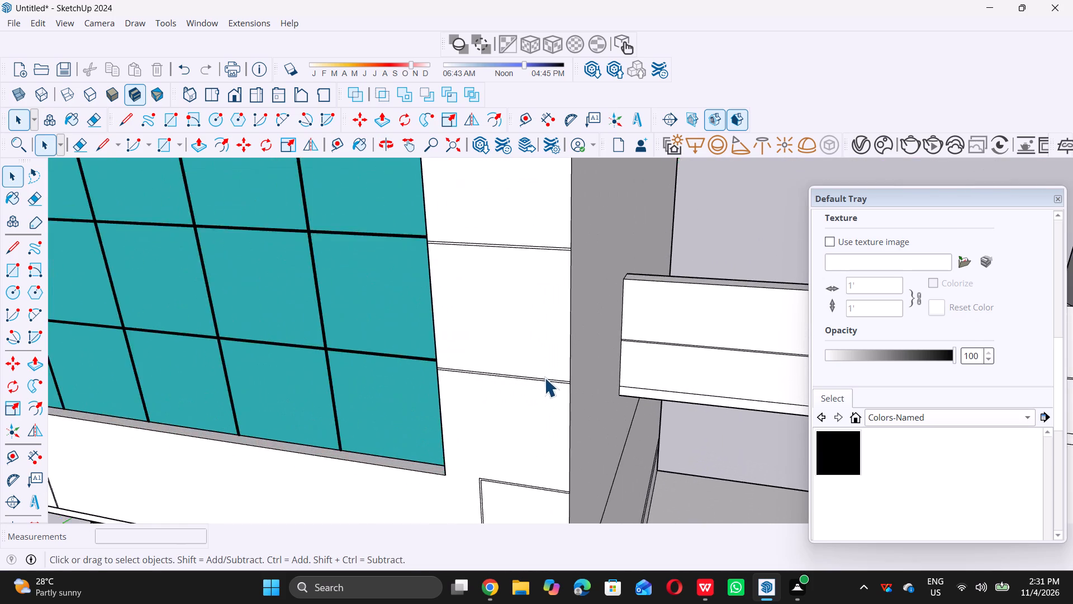
pyautogui.scroll(15, 544, 377)
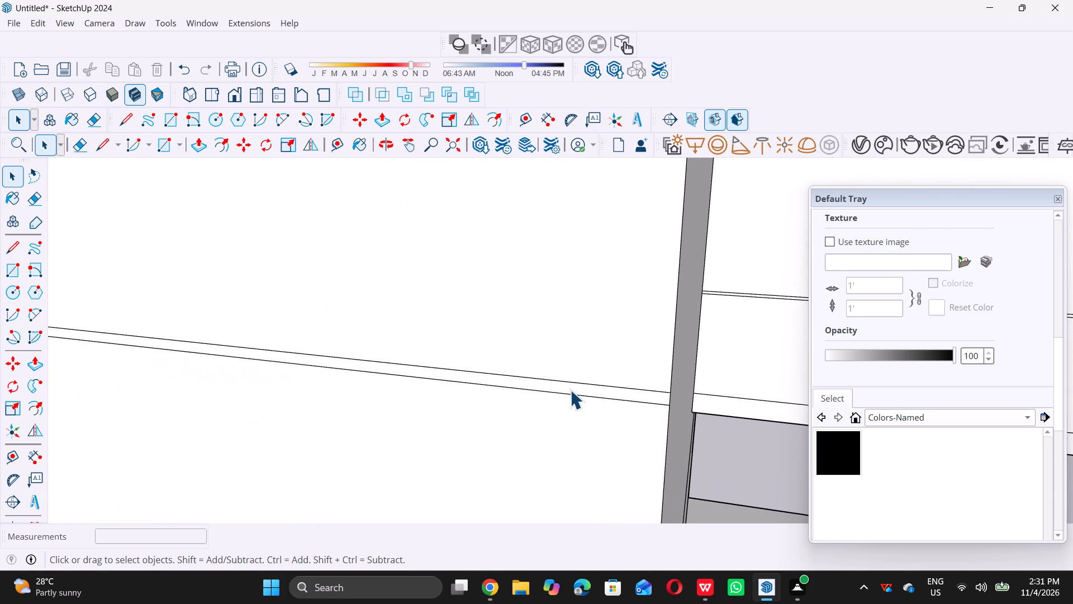
pyautogui.doubleClick(570, 390)
pyautogui.press('p')
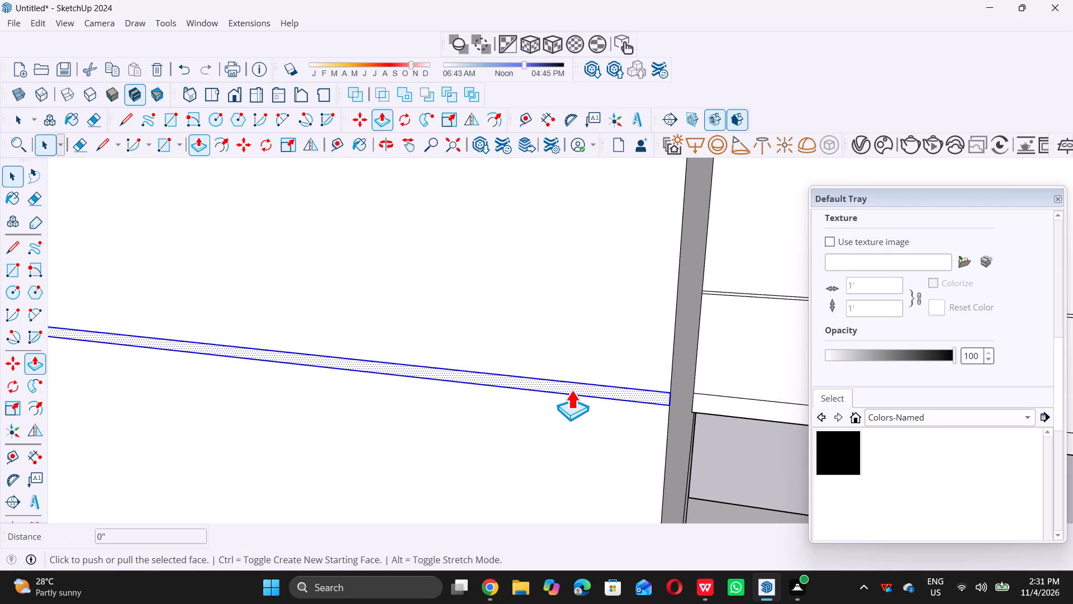
pyautogui.click(578, 384)
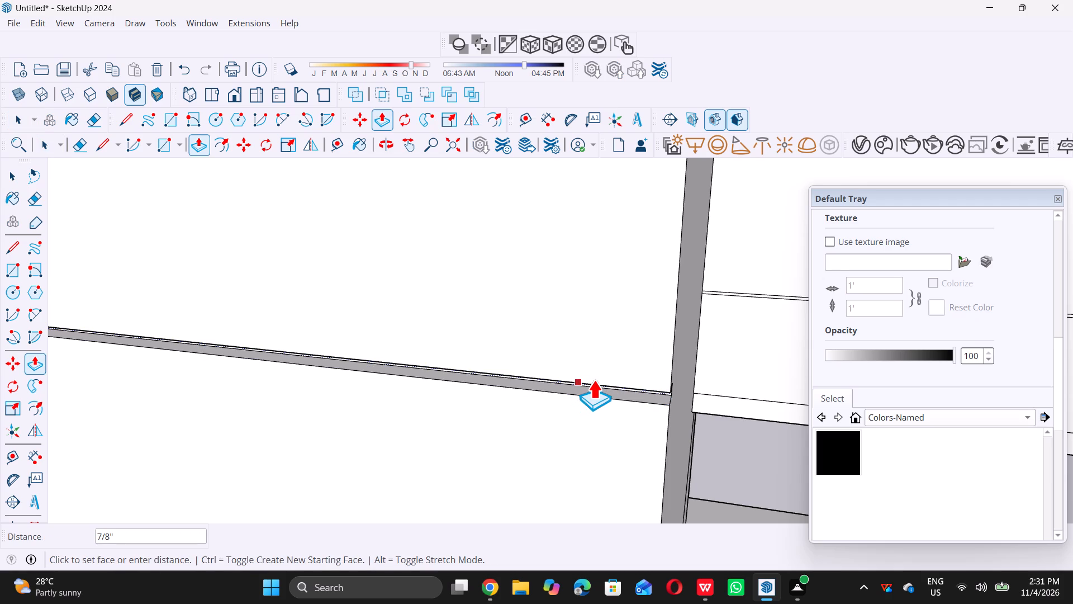
pyautogui.write('0.5')
pyautogui.hotkey('shift', '"')
pyautogui.press('Return')
pyautogui.press('space')
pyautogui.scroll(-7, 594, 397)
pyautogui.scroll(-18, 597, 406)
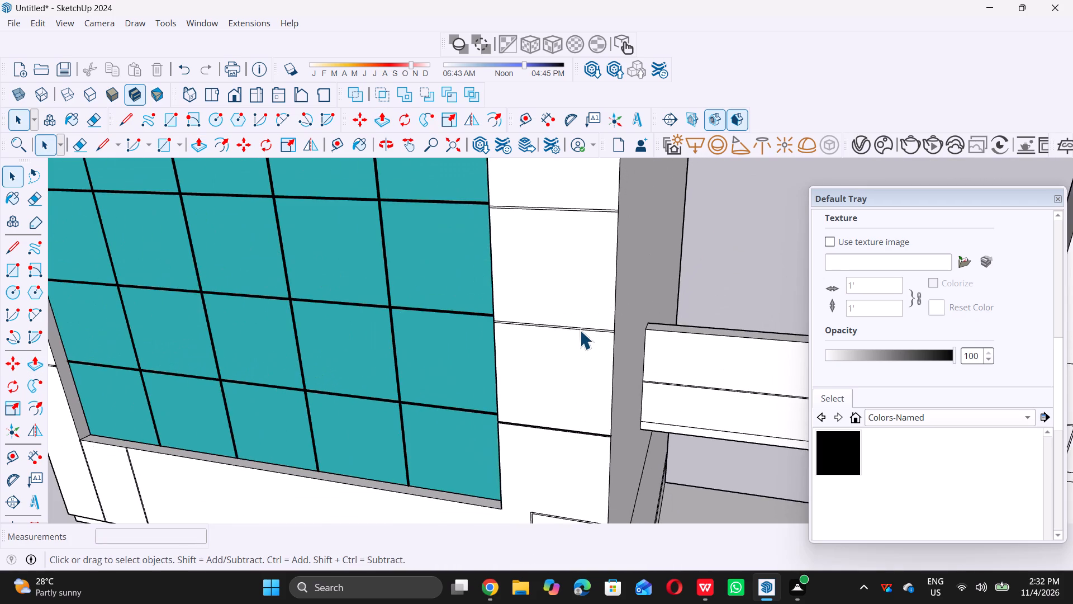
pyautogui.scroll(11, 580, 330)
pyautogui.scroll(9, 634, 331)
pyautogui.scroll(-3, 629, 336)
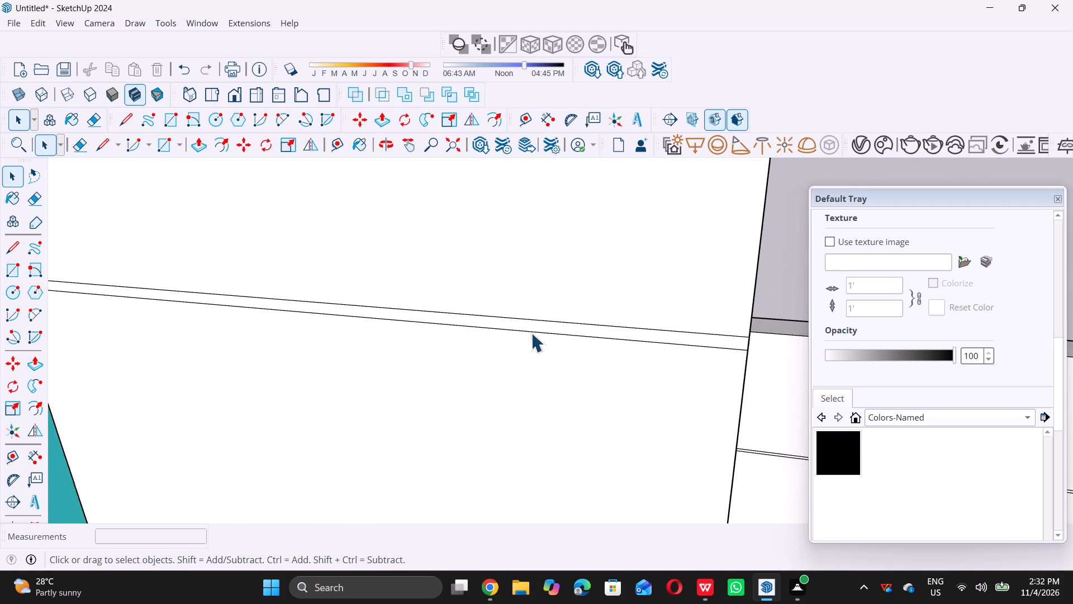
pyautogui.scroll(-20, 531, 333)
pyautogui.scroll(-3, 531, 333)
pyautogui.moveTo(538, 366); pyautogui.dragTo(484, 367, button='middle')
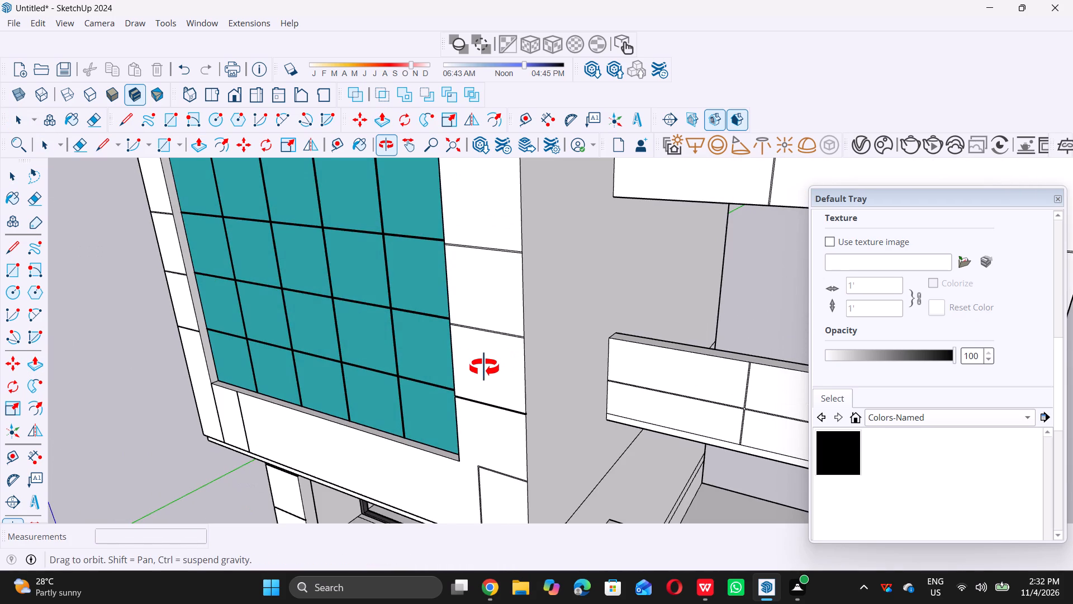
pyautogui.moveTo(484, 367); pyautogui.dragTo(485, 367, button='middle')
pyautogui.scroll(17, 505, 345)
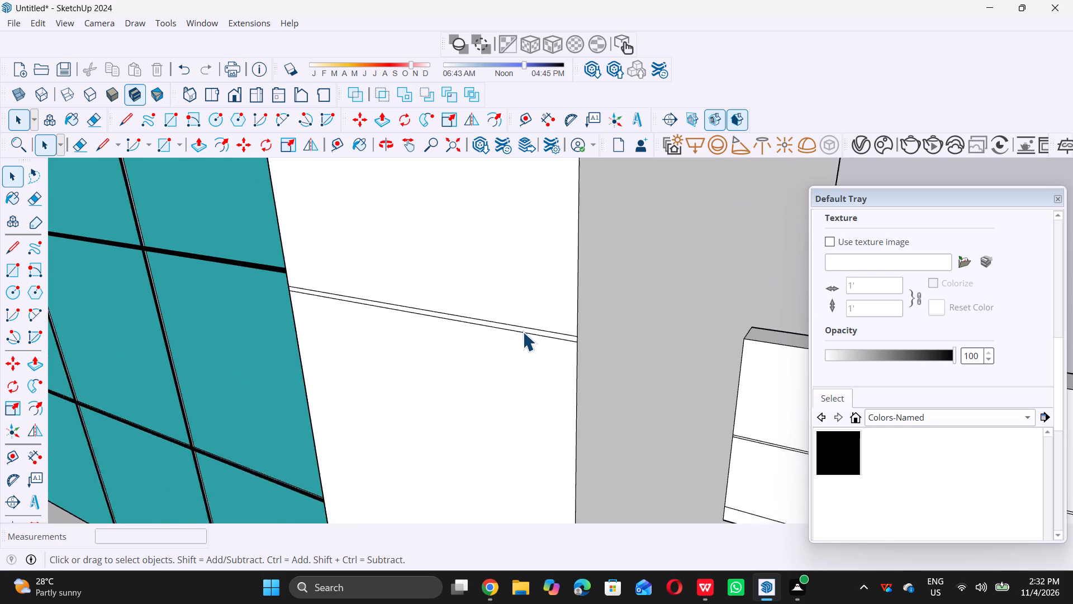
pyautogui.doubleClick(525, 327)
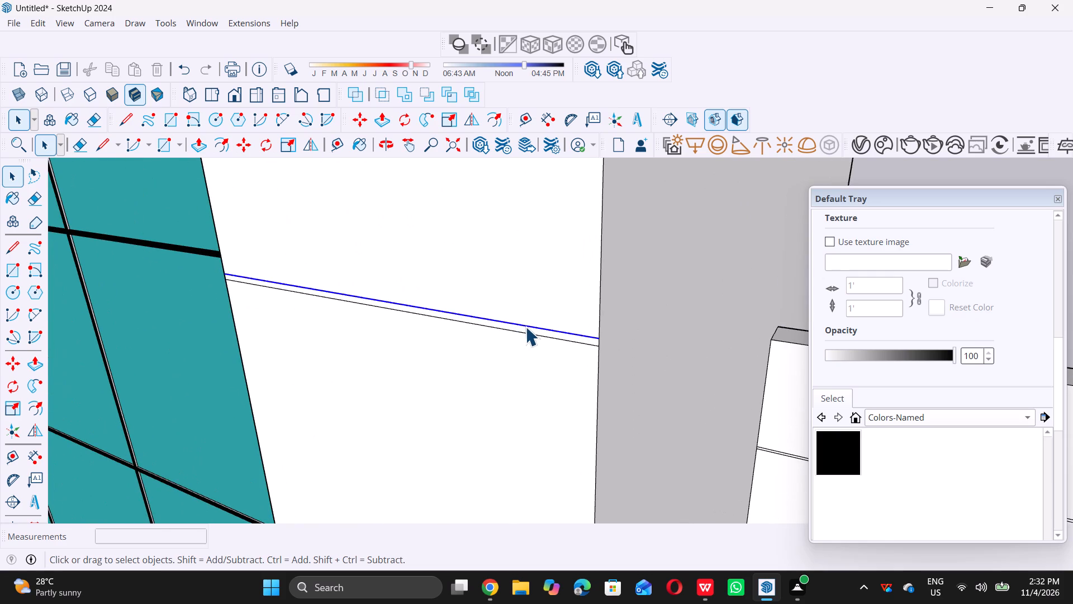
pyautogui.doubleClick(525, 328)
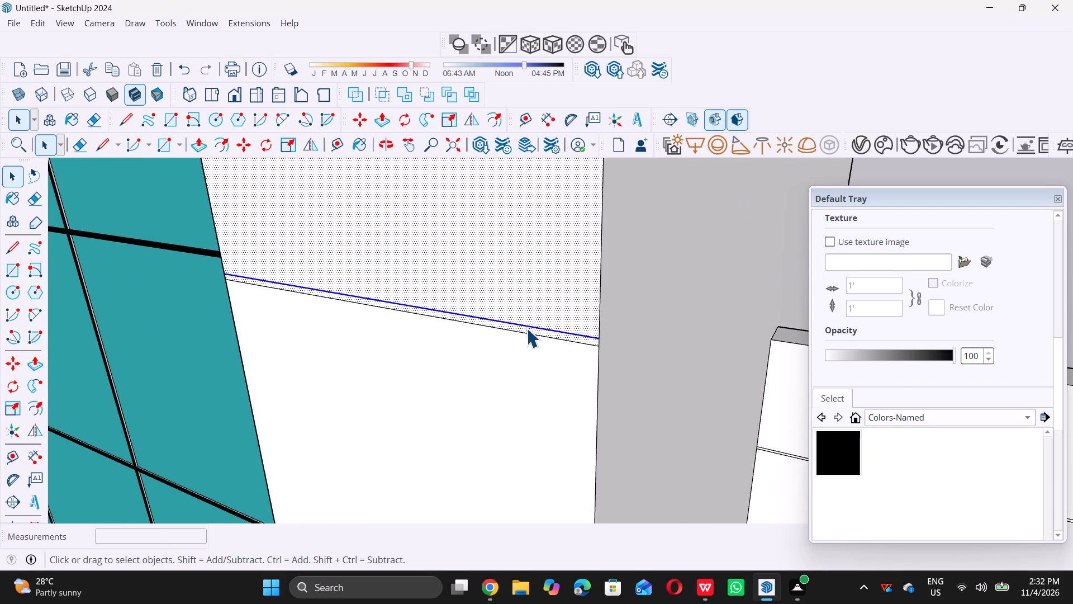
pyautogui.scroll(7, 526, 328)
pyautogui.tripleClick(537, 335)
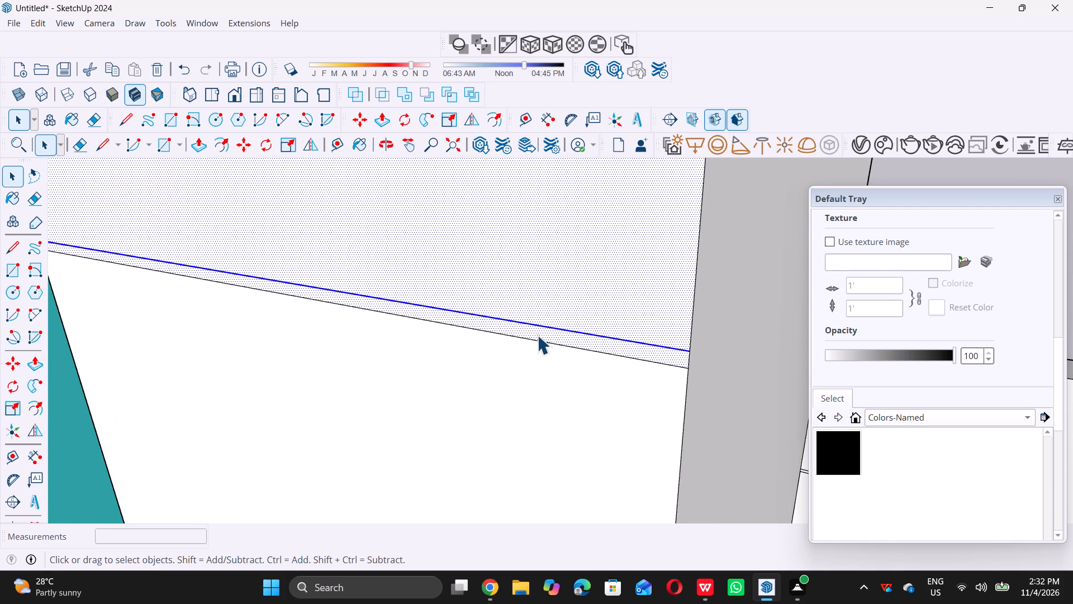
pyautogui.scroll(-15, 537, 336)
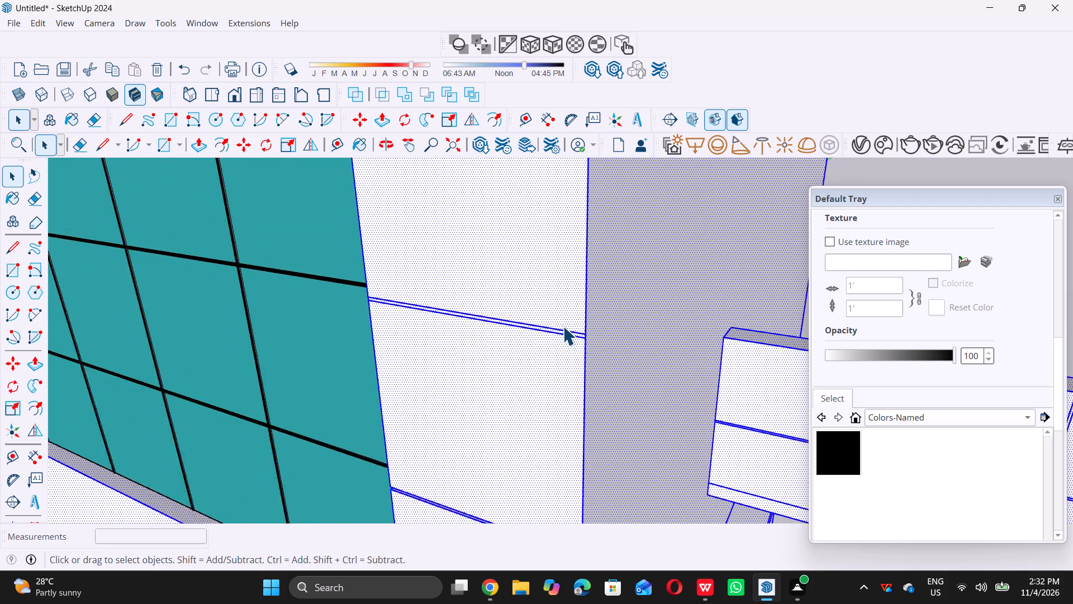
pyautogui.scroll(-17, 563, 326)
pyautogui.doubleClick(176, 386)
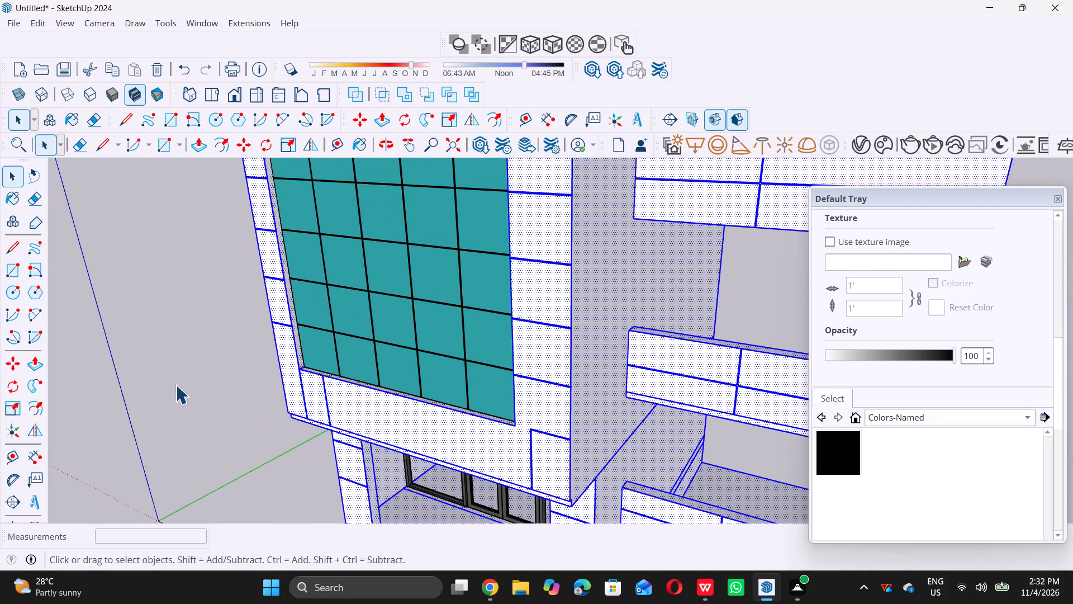
# Push the second joint strip from the bottom on the same white column inward by 0.5".
pyautogui.scroll(16, 562, 334)
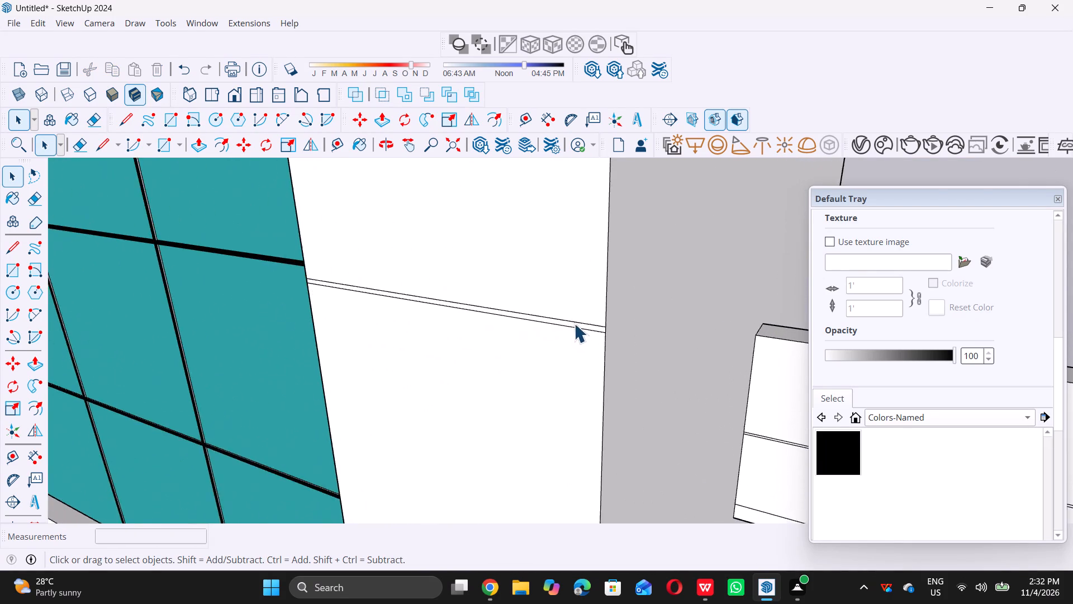
pyautogui.scroll(10, 574, 323)
pyautogui.doubleClick(580, 327)
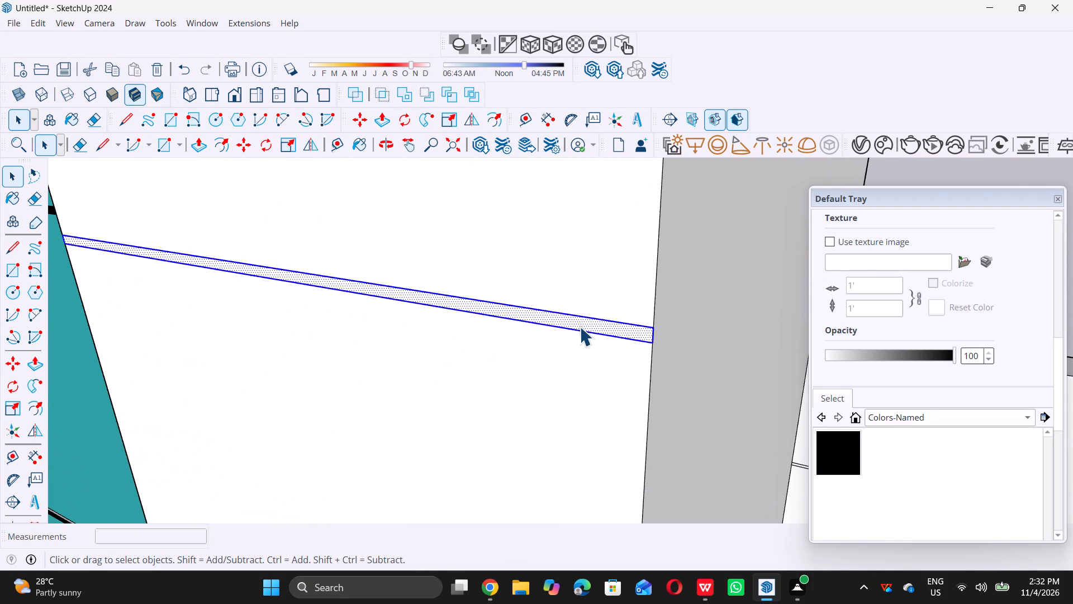
pyautogui.press('p')
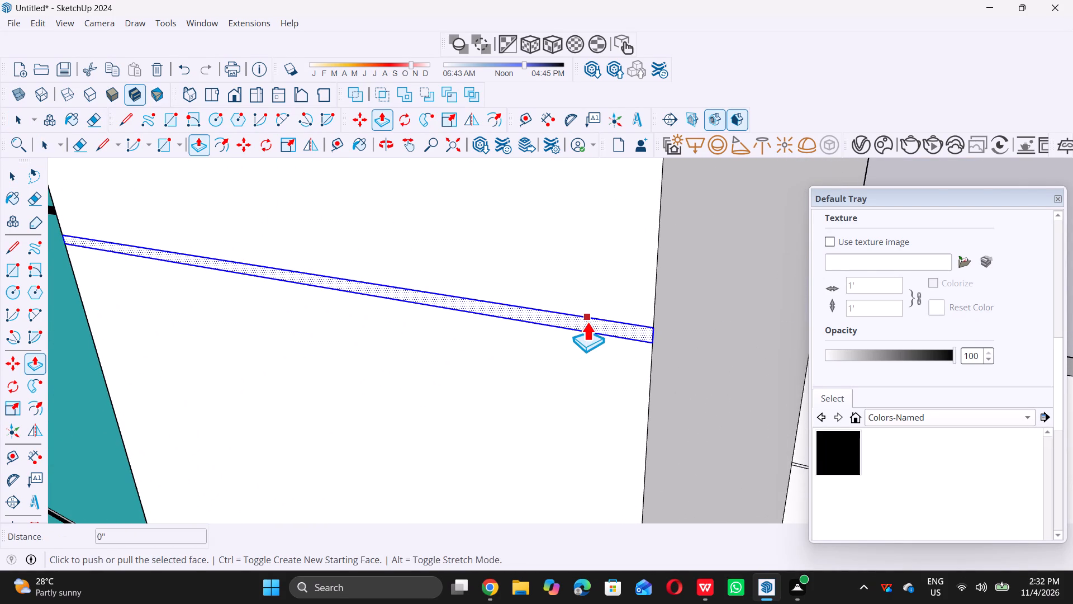
pyautogui.click(587, 322)
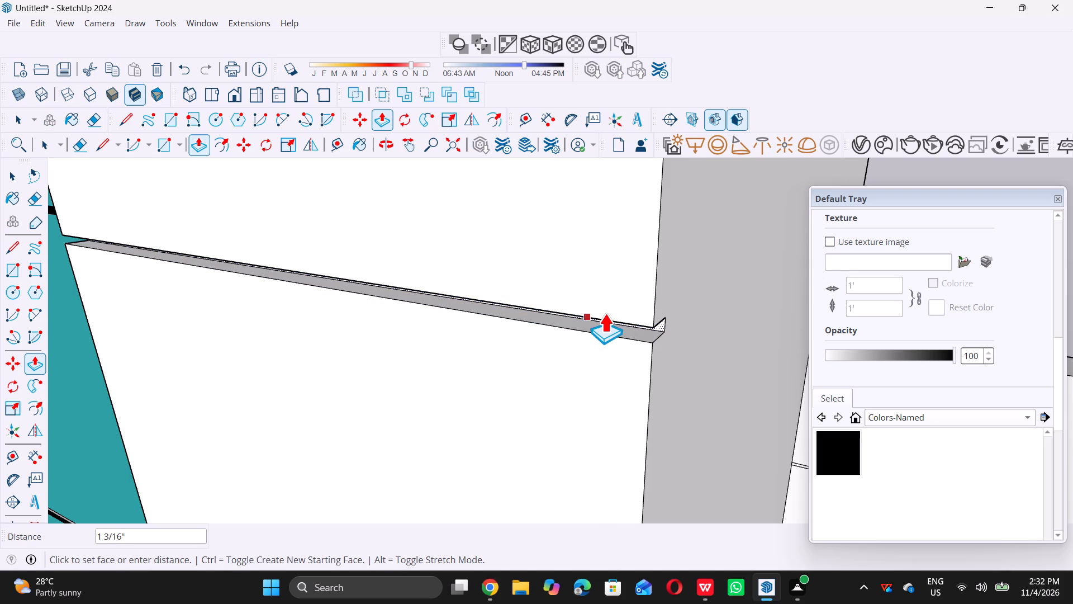
pyautogui.write('0.5')
pyautogui.hotkey('shift', '"')
pyautogui.press('Return')
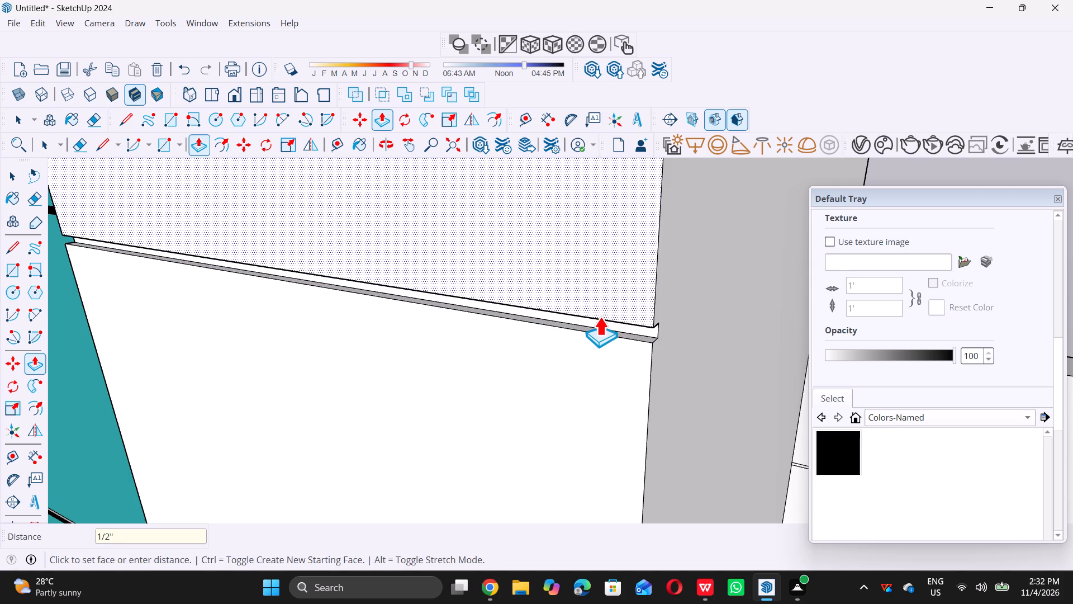
# Push the third joint strip from the bottom on the white column beside the glass inward by 0.5".
pyautogui.scroll(-20, 593, 331)
pyautogui.scroll(-6, 593, 331)
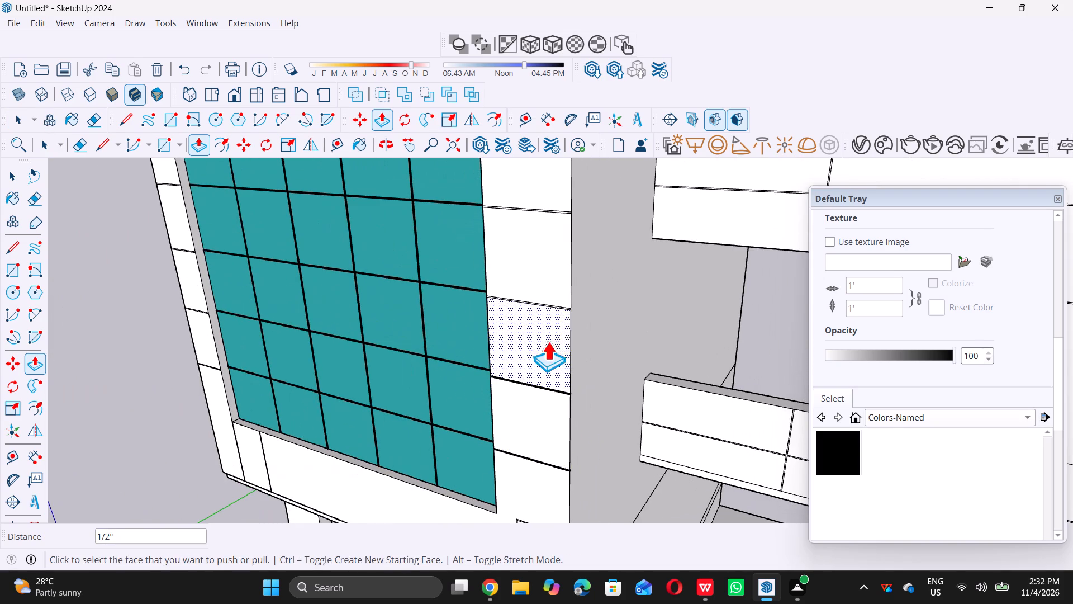
pyautogui.scroll(16, 562, 296)
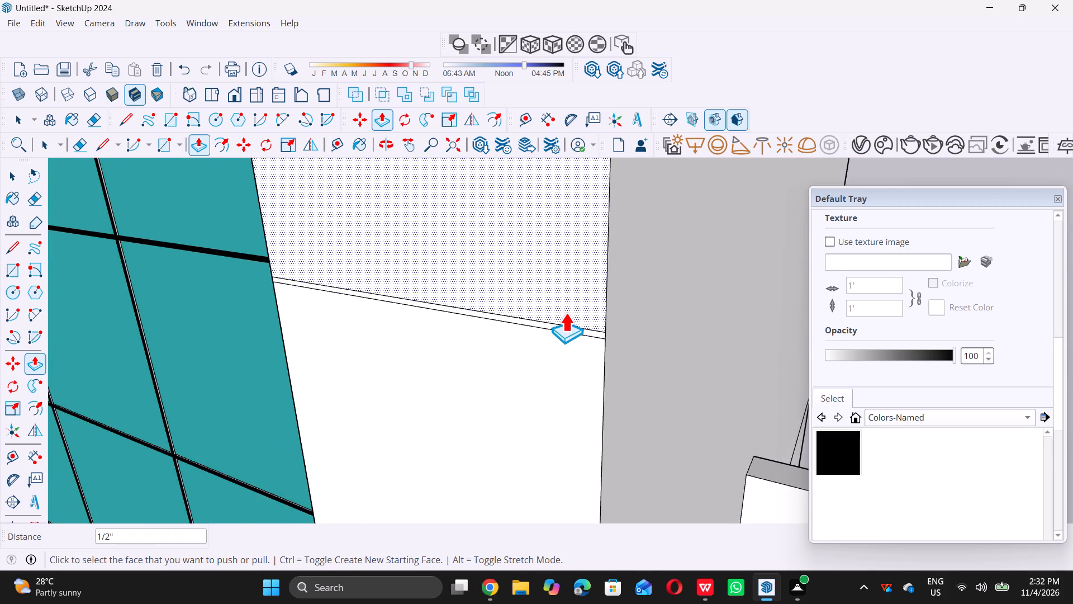
pyautogui.scroll(7, 566, 313)
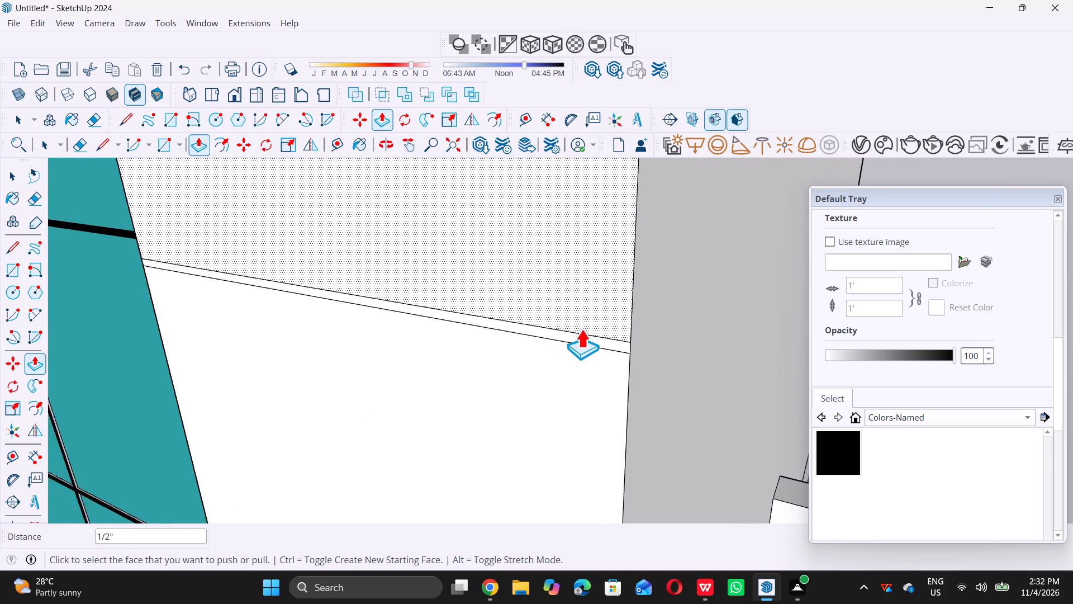
pyautogui.scroll(2, 581, 329)
pyautogui.click(581, 338)
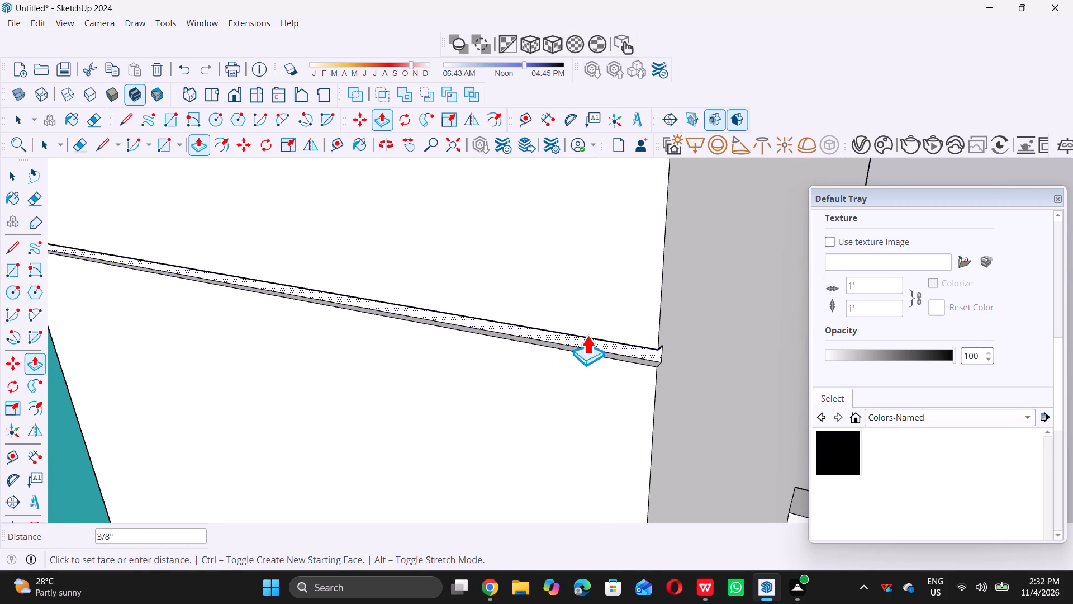
pyautogui.write('0.5')
pyautogui.hotkey('shift', '"')
pyautogui.press('Return')
pyautogui.press('space')
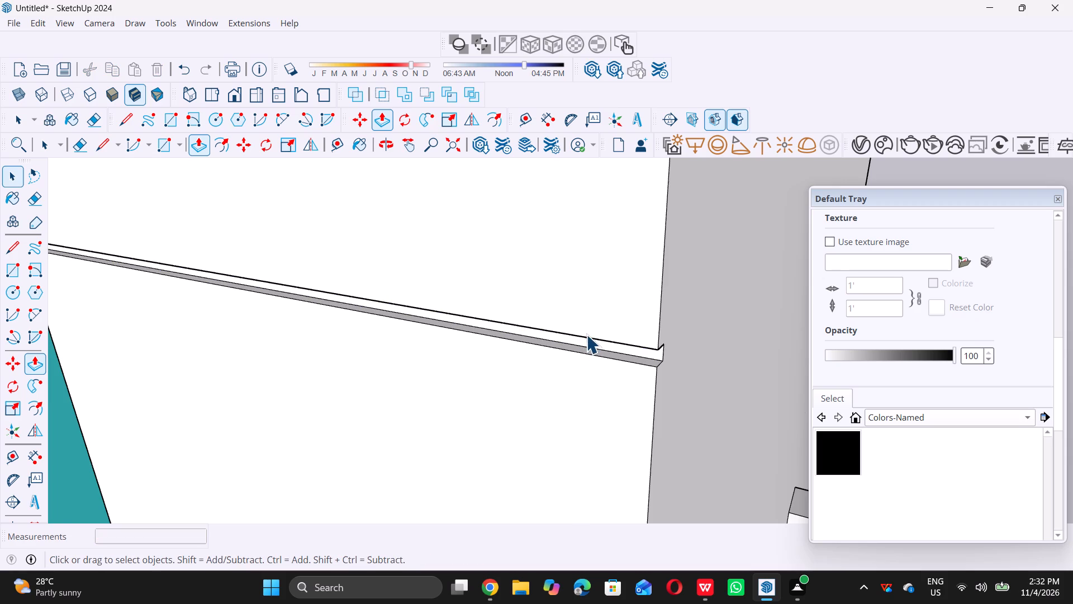
# Push the fourth joint strip from the bottom on the white column beside the glass inward, repeating the 0.5" distance.
pyautogui.scroll(-20, 586, 334)
pyautogui.scroll(-10, 586, 334)
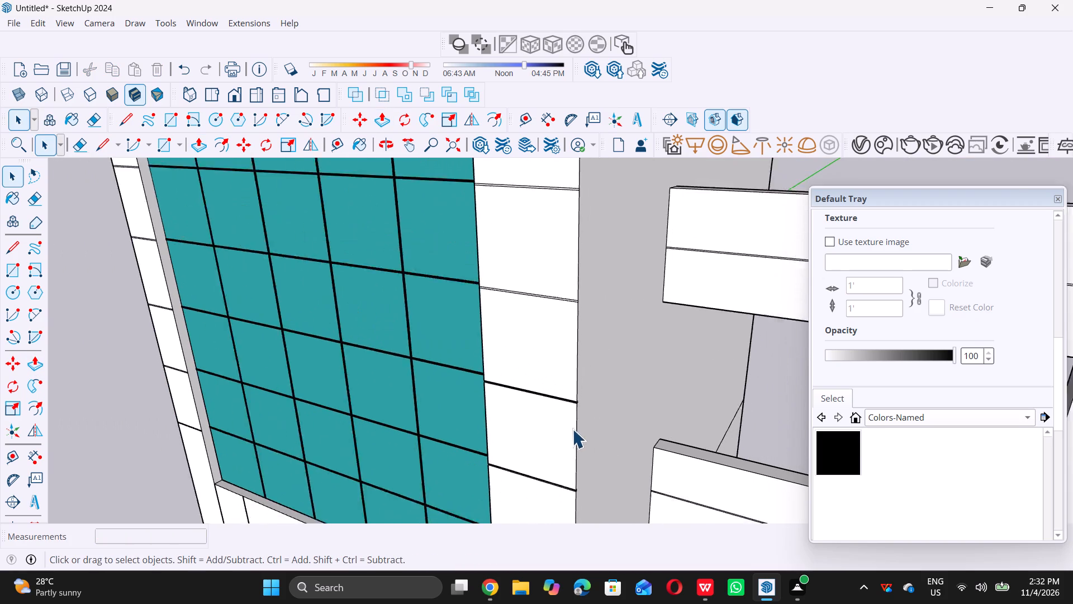
pyautogui.moveTo(582, 334); pyautogui.dragTo(541, 351, button='middle')
pyautogui.scroll(1, 541, 351)
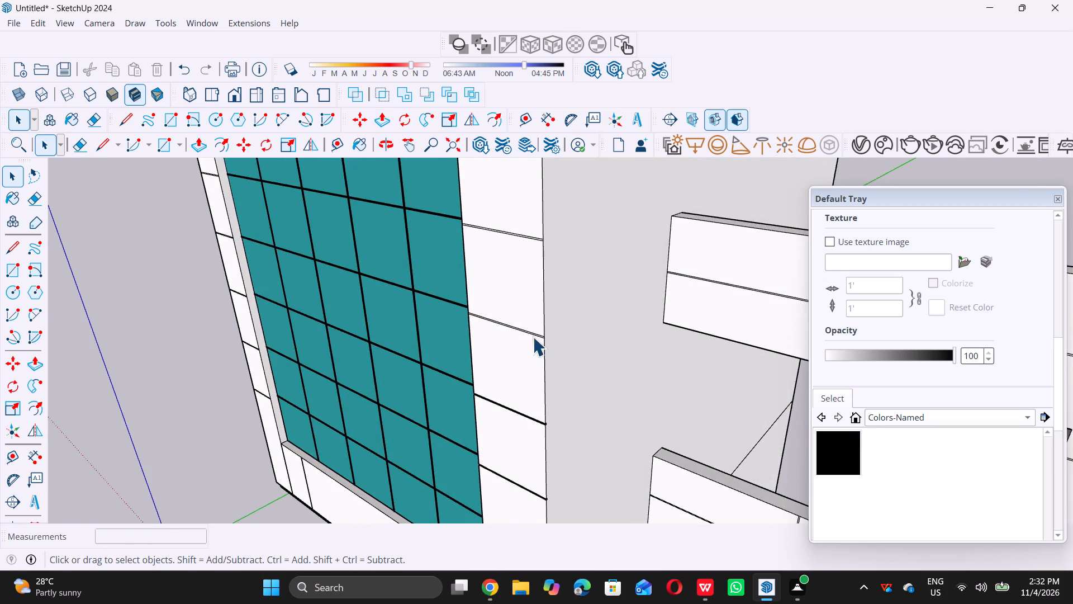
pyautogui.scroll(15, 533, 337)
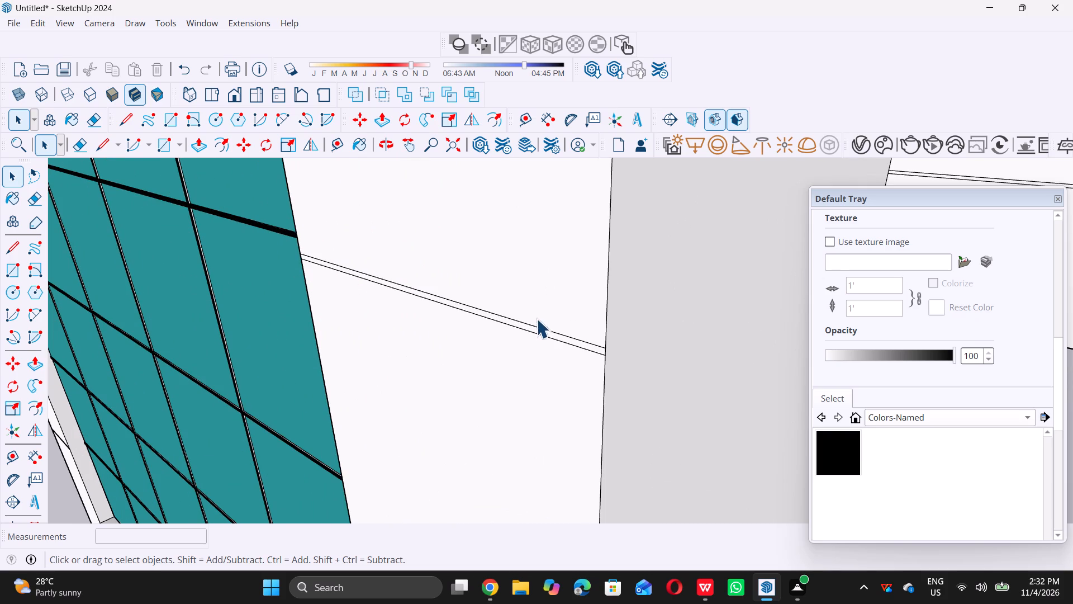
pyautogui.scroll(7, 539, 328)
pyautogui.doubleClick(545, 333)
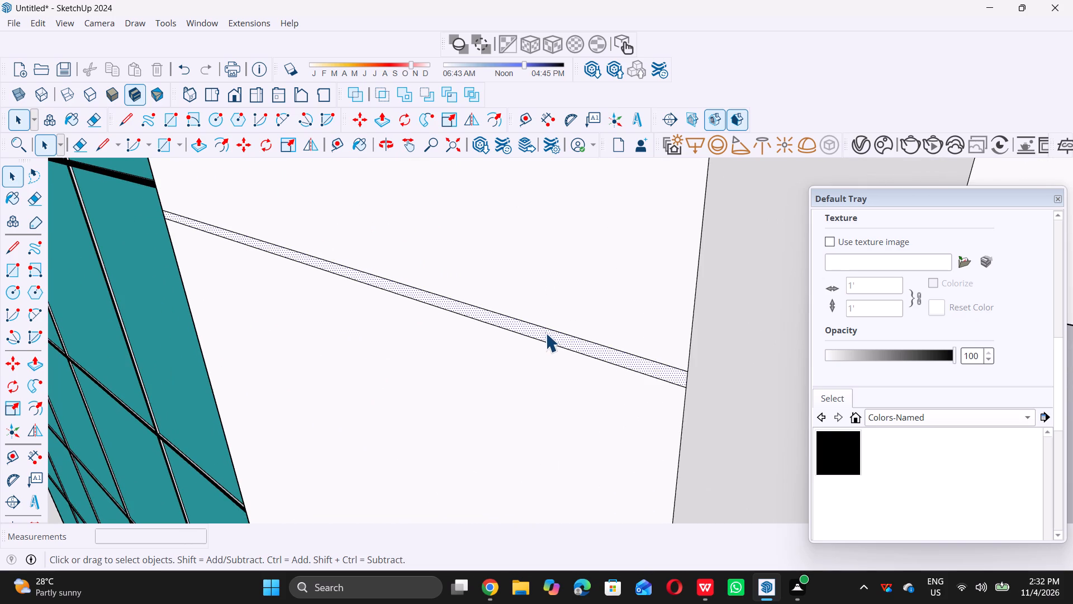
pyautogui.press('p')
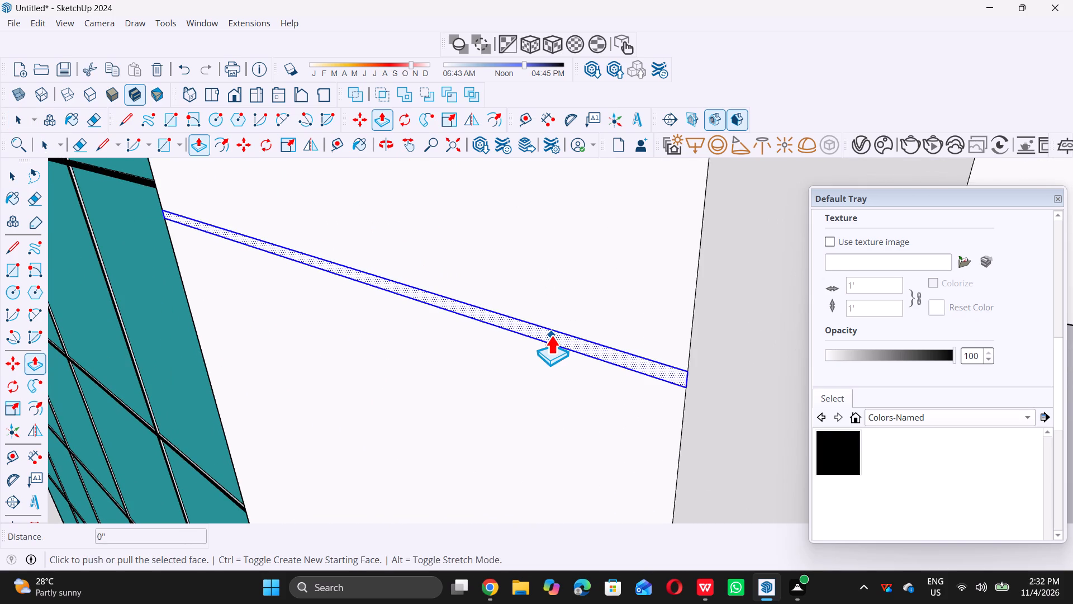
pyautogui.doubleClick(551, 335)
# Push the fifth joint strip from the bottom on the white column beside the glass inward by 0.5".
pyautogui.scroll(-9, 524, 367)
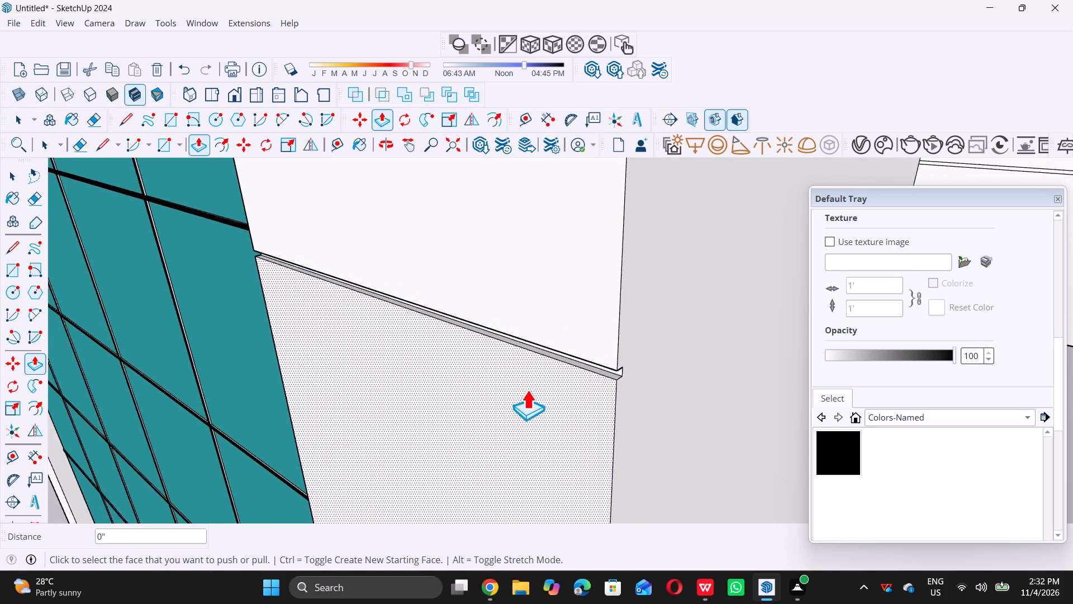
pyautogui.scroll(-20, 527, 390)
pyautogui.scroll(5, 535, 332)
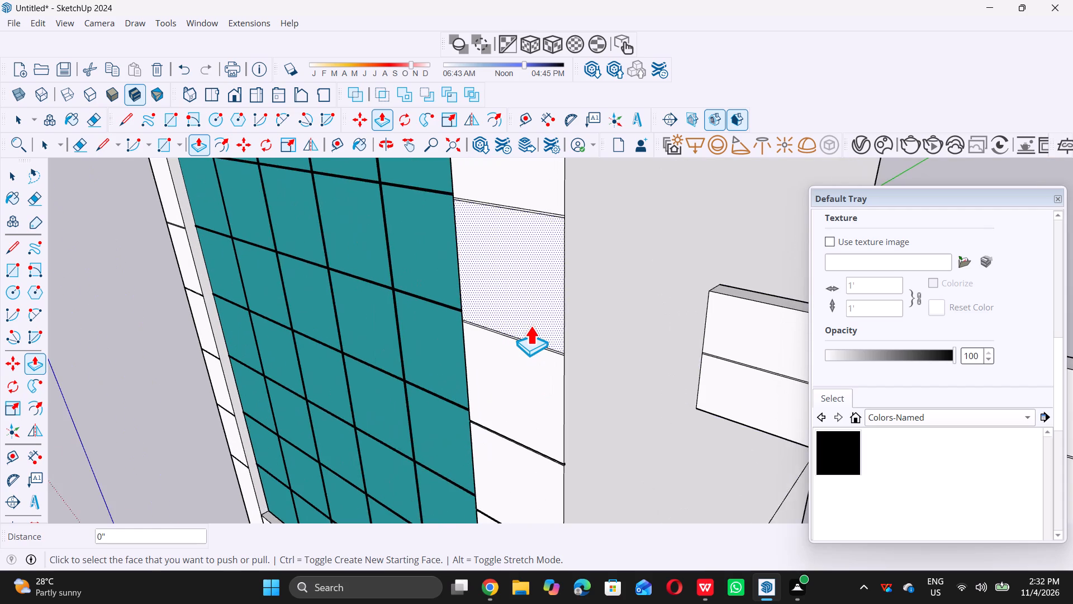
pyautogui.scroll(11, 533, 328)
pyautogui.scroll(11, 562, 364)
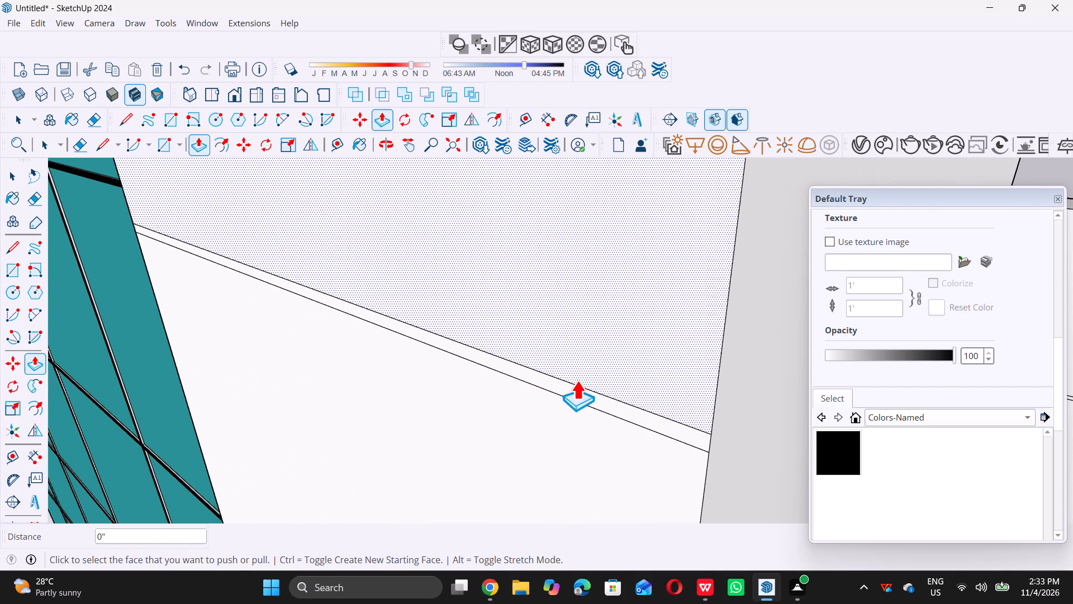
pyautogui.click(578, 391)
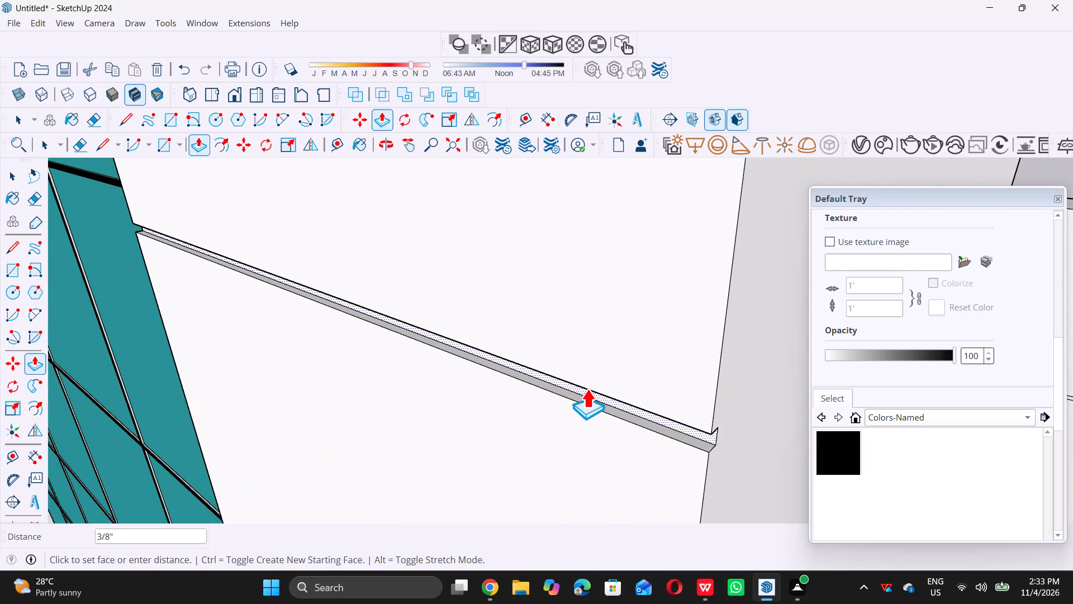
pyautogui.write("0.5'")
pyautogui.press('BackSpace')
pyautogui.hotkey('shift', '"')
pyautogui.press('Return')
# Push the sixth joint strip from the bottom on the same white column inward by 0.5".
pyautogui.scroll(-12, 583, 390)
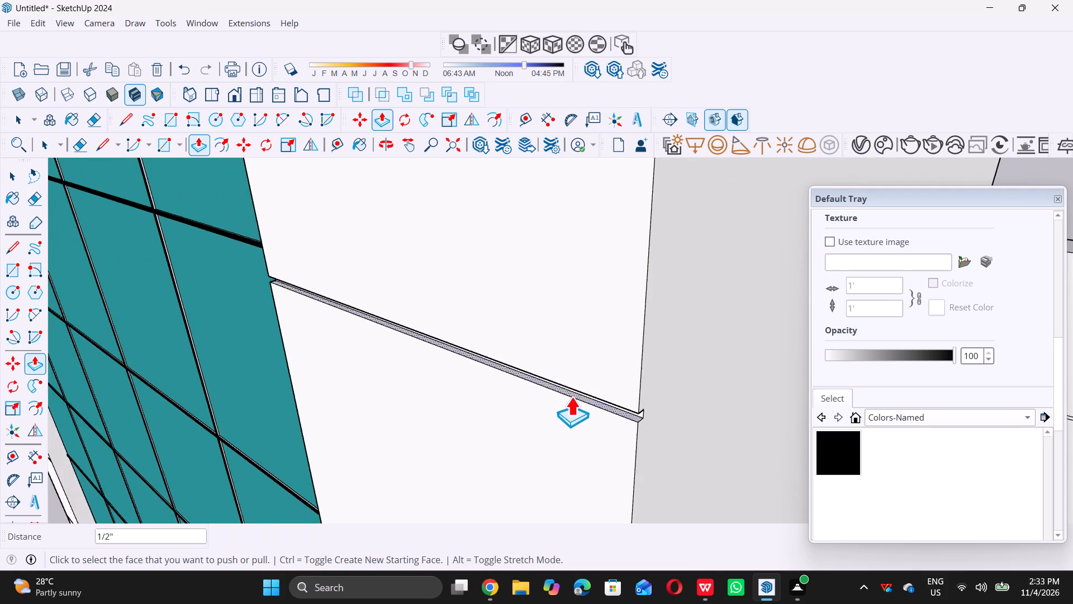
pyautogui.scroll(-20, 571, 397)
pyautogui.scroll(-3, 571, 397)
pyautogui.scroll(3, 589, 345)
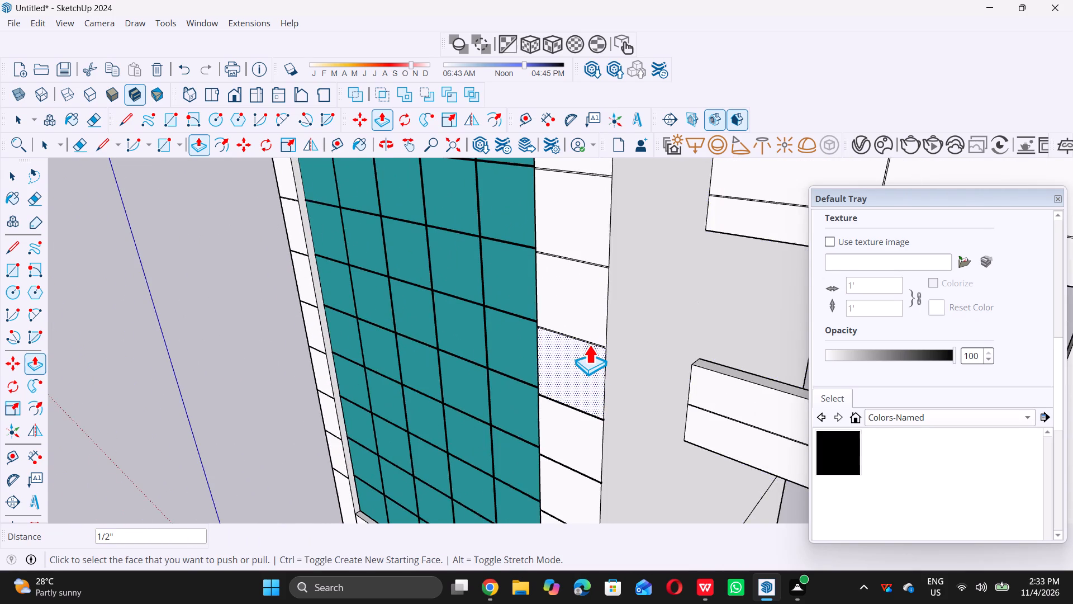
pyautogui.scroll(17, 589, 345)
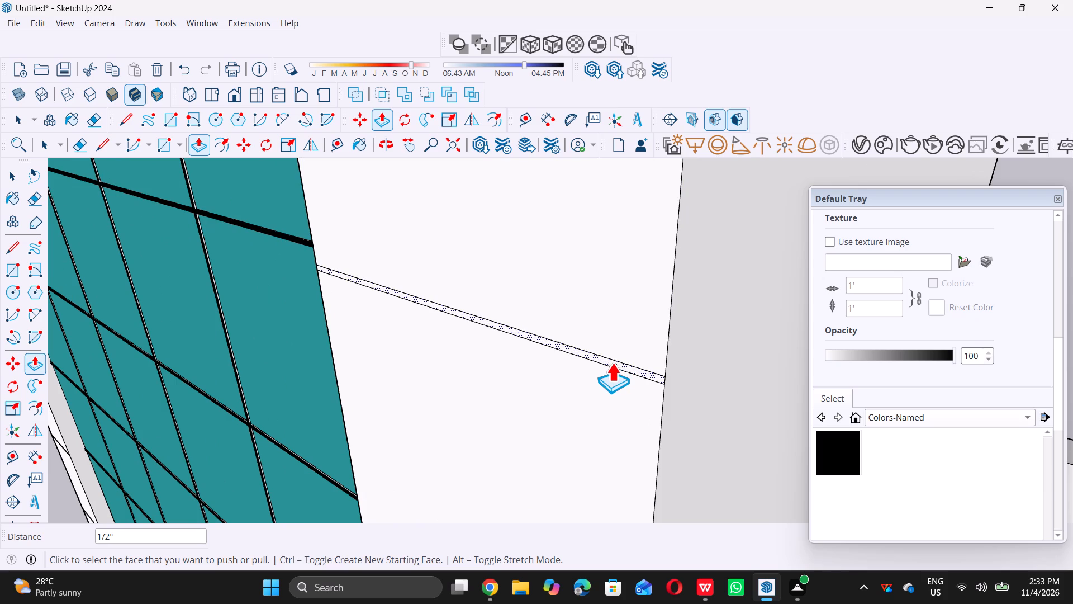
pyautogui.click(612, 364)
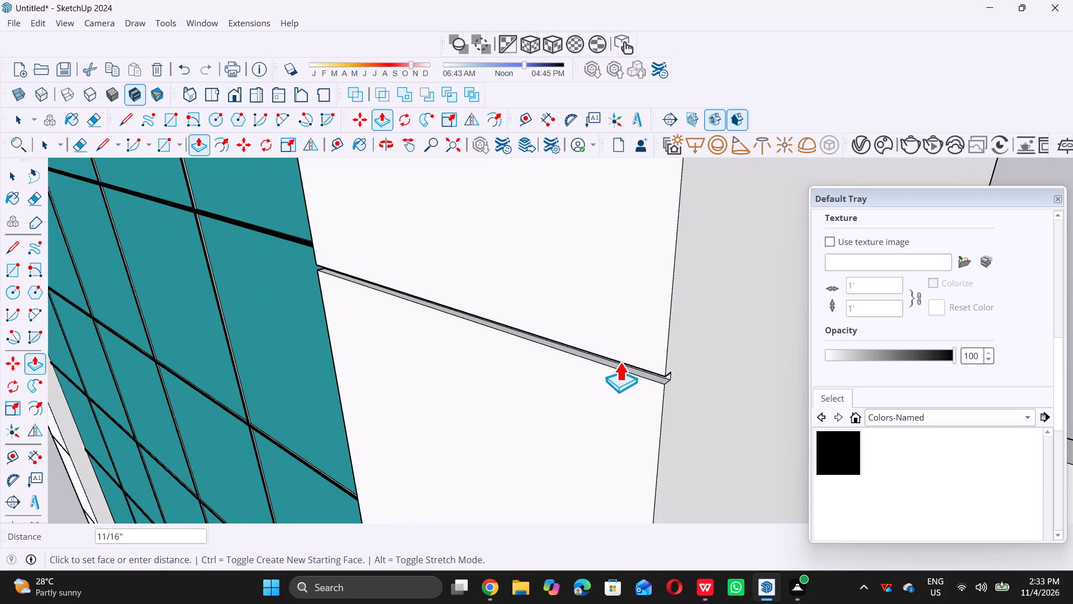
pyautogui.write('0.5')
pyautogui.hotkey('shift', '"')
pyautogui.press('Return')
# Push the seventh joint strip from the bottom on the white column inward, repeating the 0.5" distance.
pyautogui.scroll(-20, 613, 366)
pyautogui.scroll(-6, 613, 366)
pyautogui.scroll(5, 618, 330)
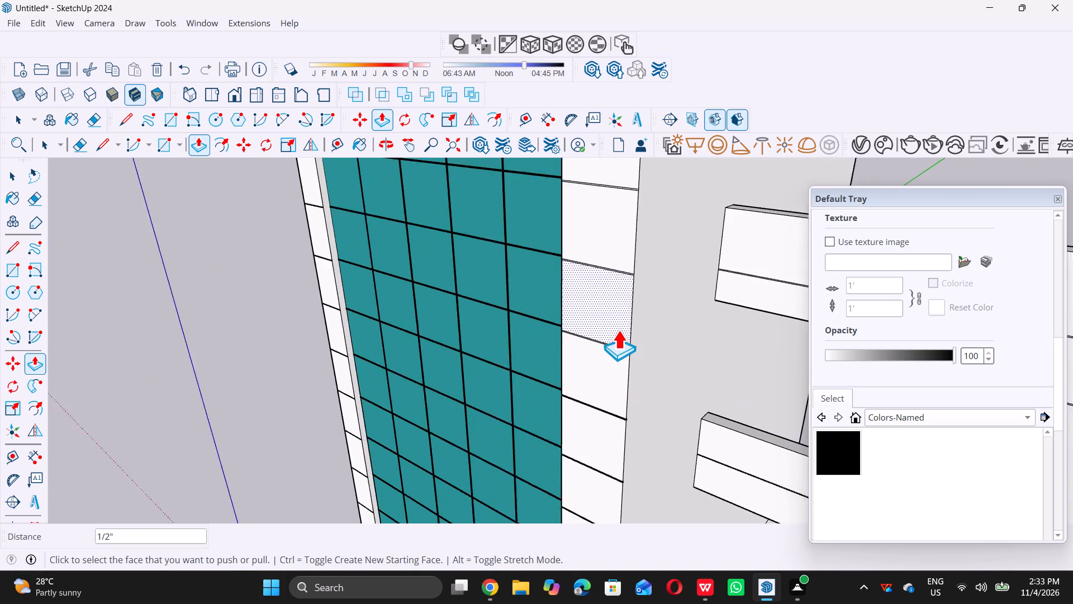
pyautogui.scroll(10, 618, 330)
pyautogui.moveTo(630, 353); pyautogui.dragTo(592, 395, button='middle')
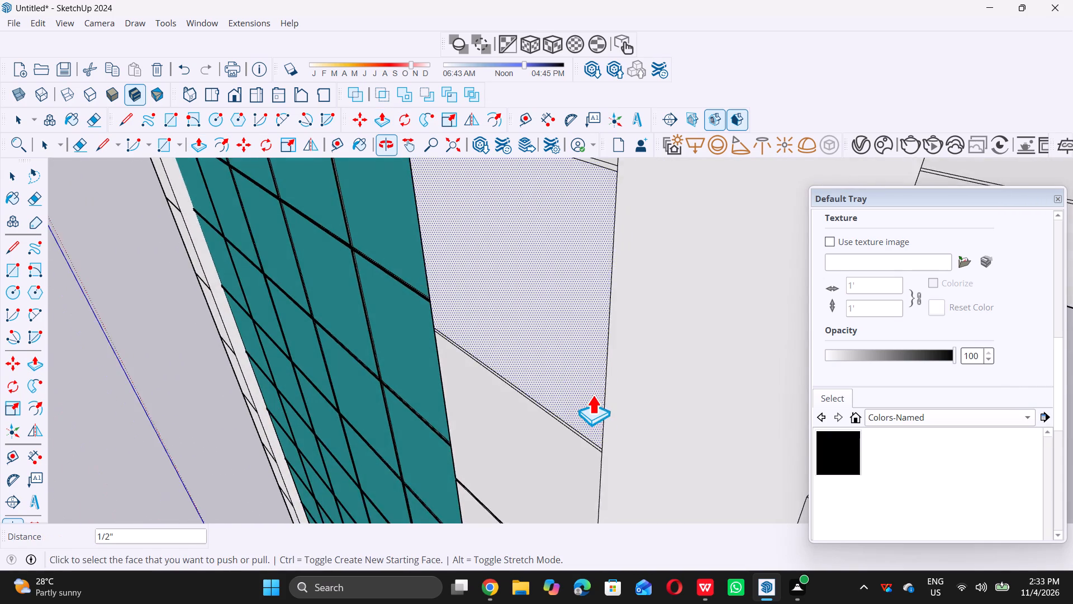
pyautogui.scroll(-11, 593, 387)
pyautogui.scroll(-4, 612, 322)
pyautogui.scroll(6, 583, 379)
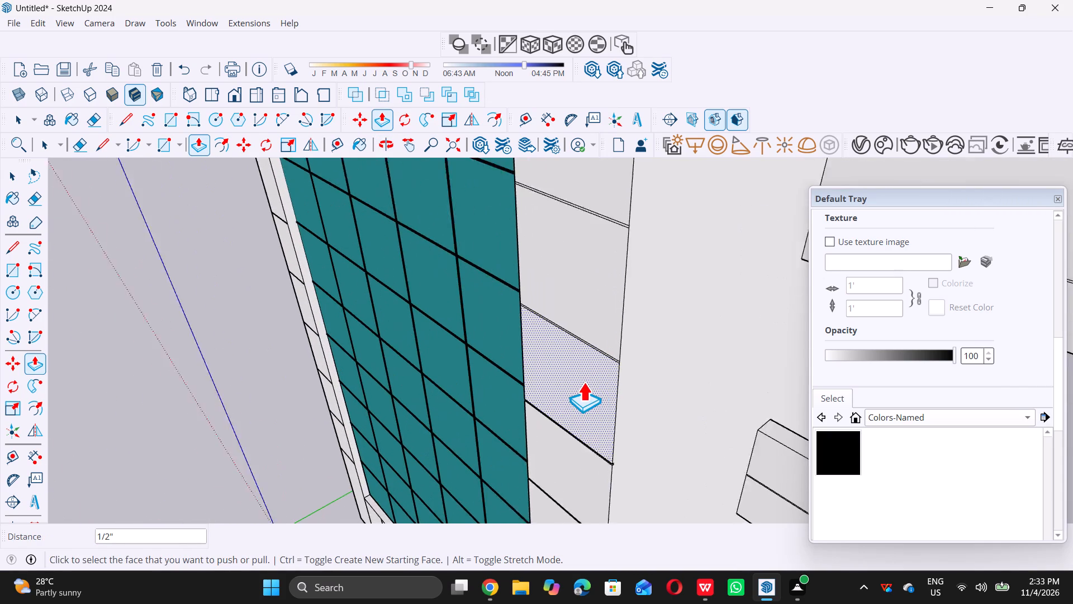
pyautogui.scroll(11, 607, 348)
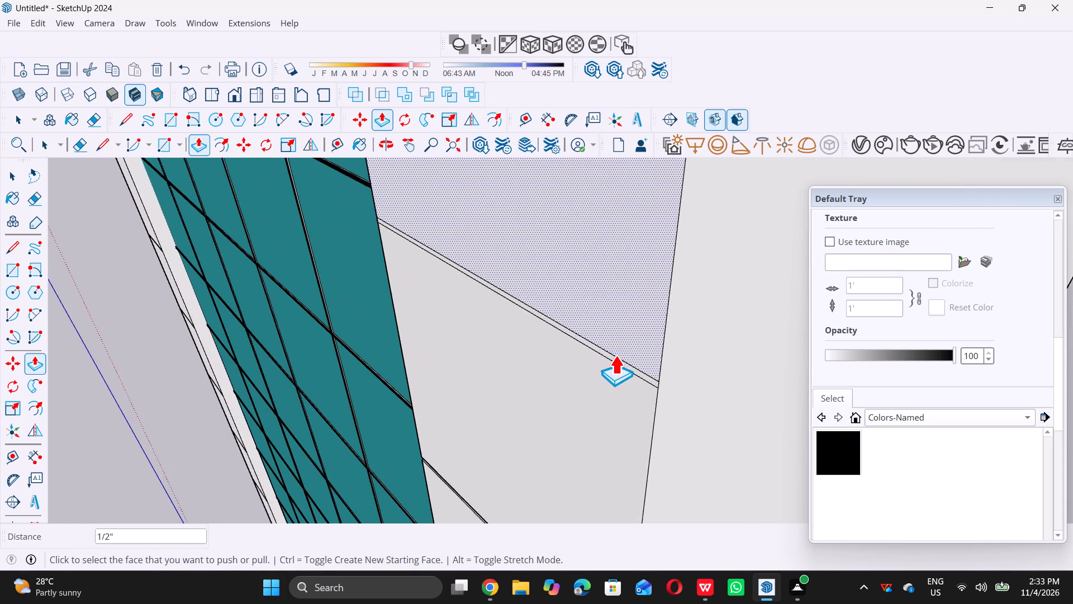
pyautogui.scroll(1, 615, 355)
pyautogui.doubleClick(623, 365)
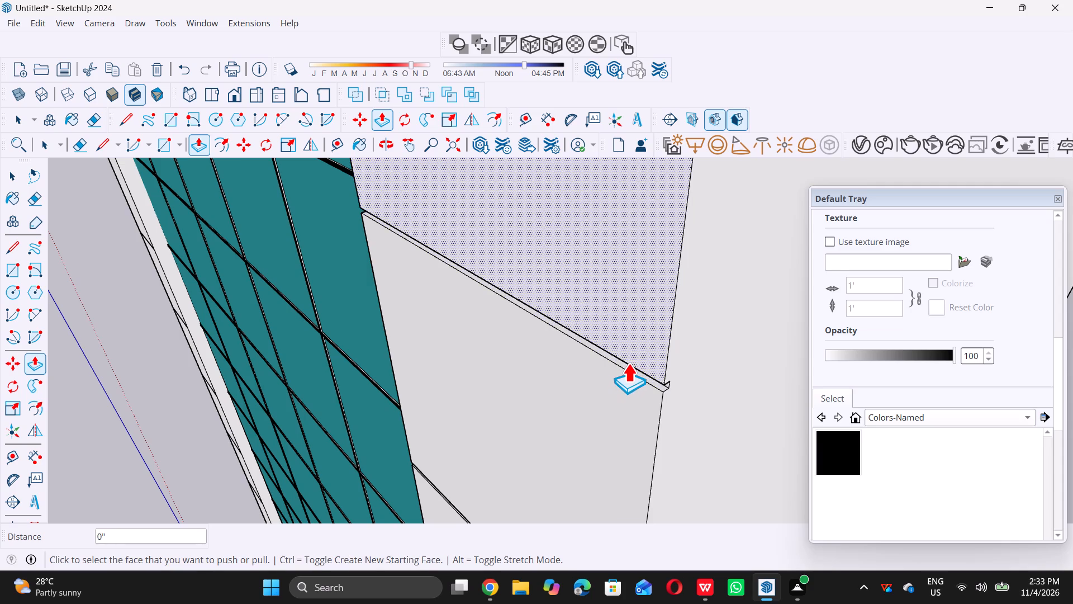
# Push the eighth joint strip from the bottom on the white column beside the glass inward by about 1/8".
pyautogui.scroll(-20, 614, 390)
pyautogui.scroll(-7, 614, 390)
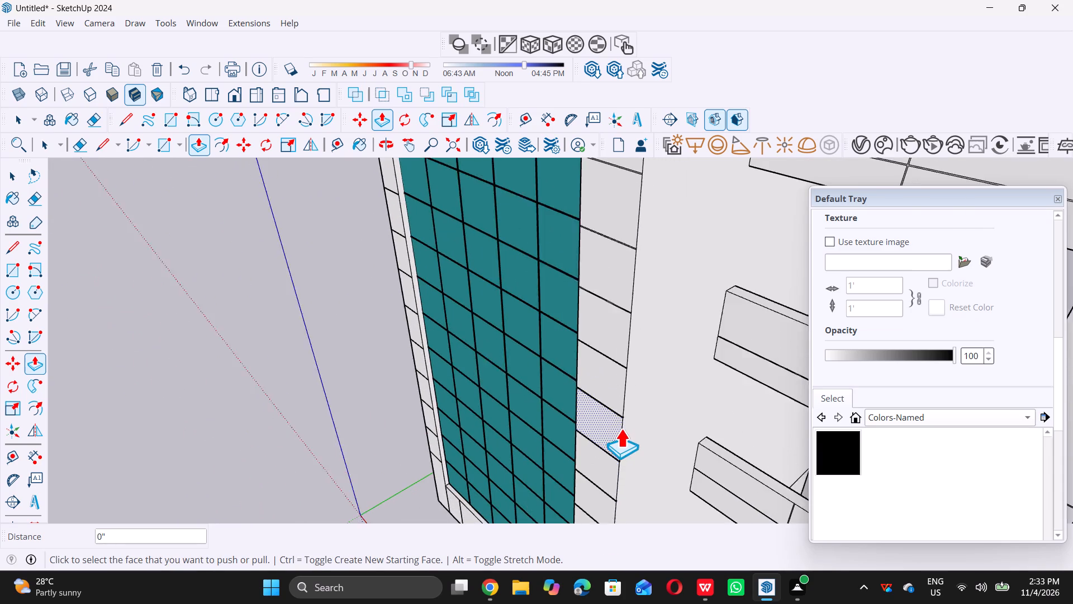
pyautogui.scroll(17, 624, 380)
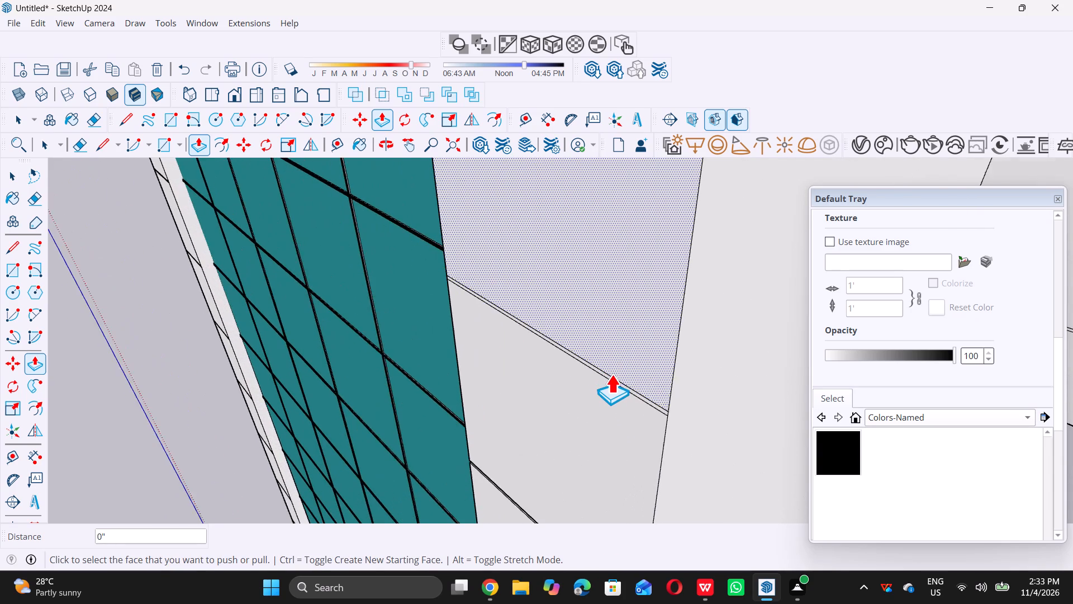
pyautogui.scroll(4, 613, 377)
pyautogui.click(631, 394)
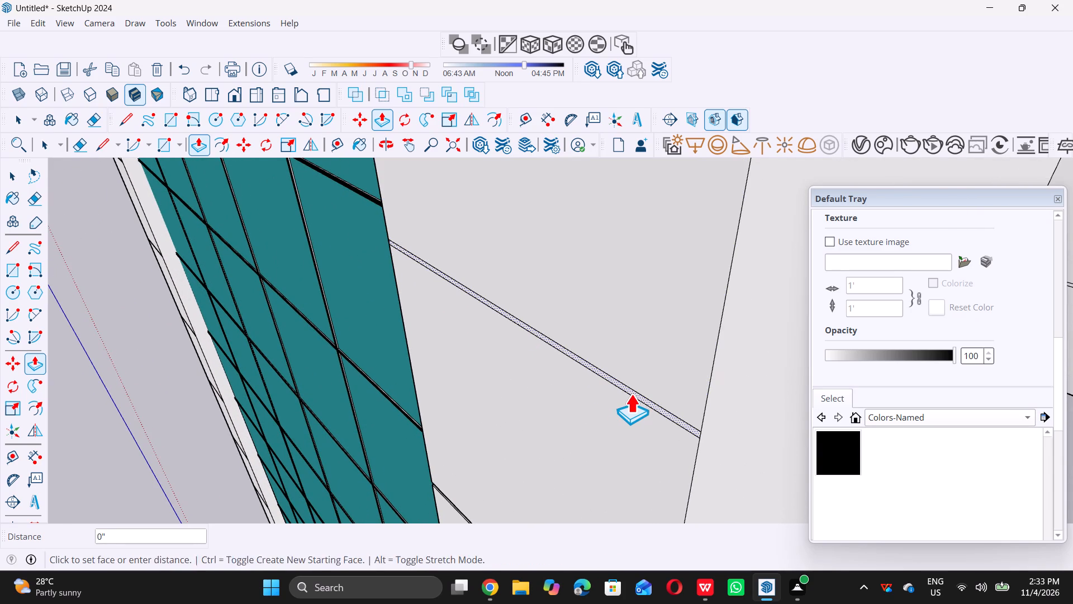
pyautogui.click(634, 394)
# Push the ninth joint strip from the bottom on the same white column inward, repeating the previous push distance.
pyautogui.scroll(-19, 607, 419)
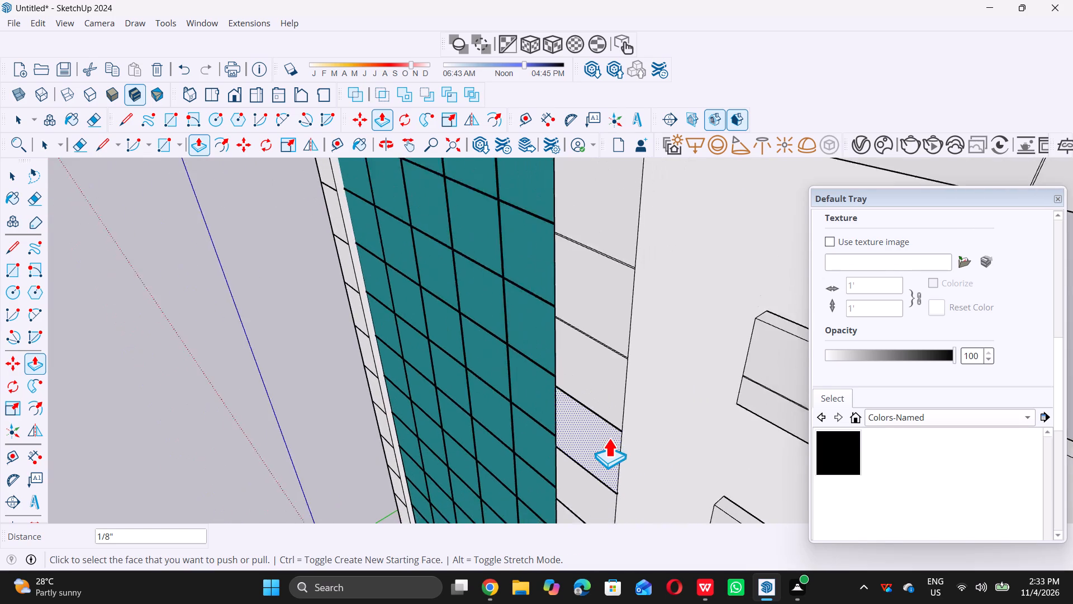
pyautogui.scroll(-1, 609, 438)
pyautogui.scroll(12, 627, 369)
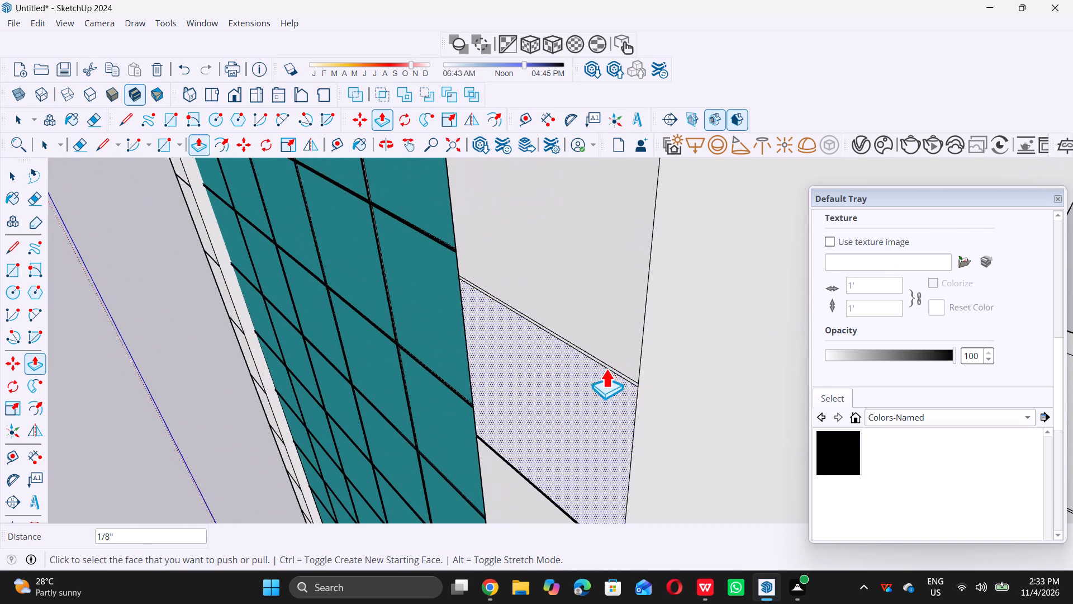
pyautogui.scroll(6, 606, 362)
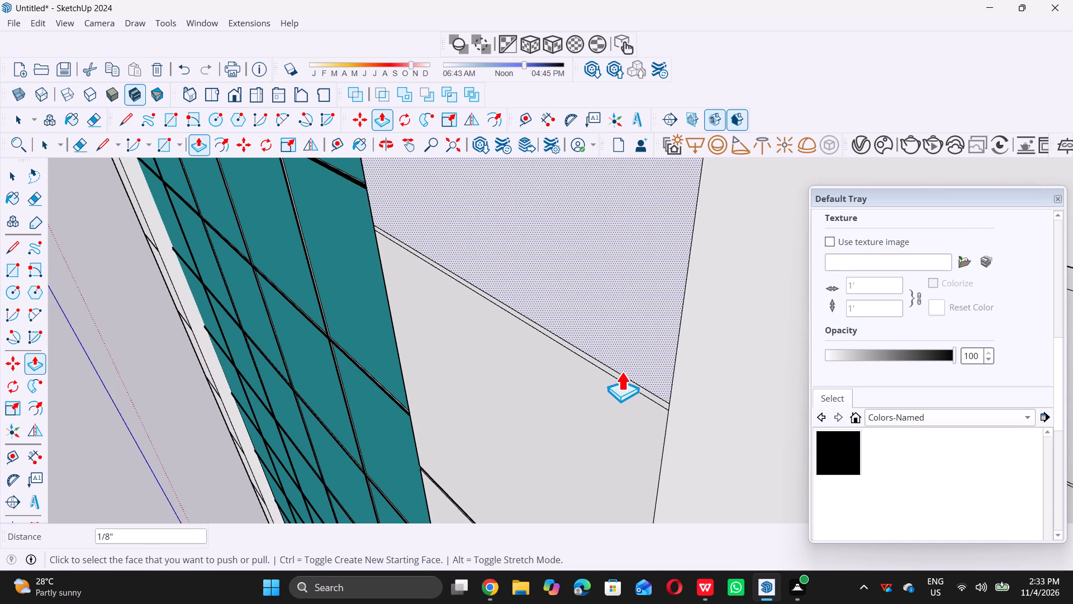
pyautogui.scroll(5, 622, 370)
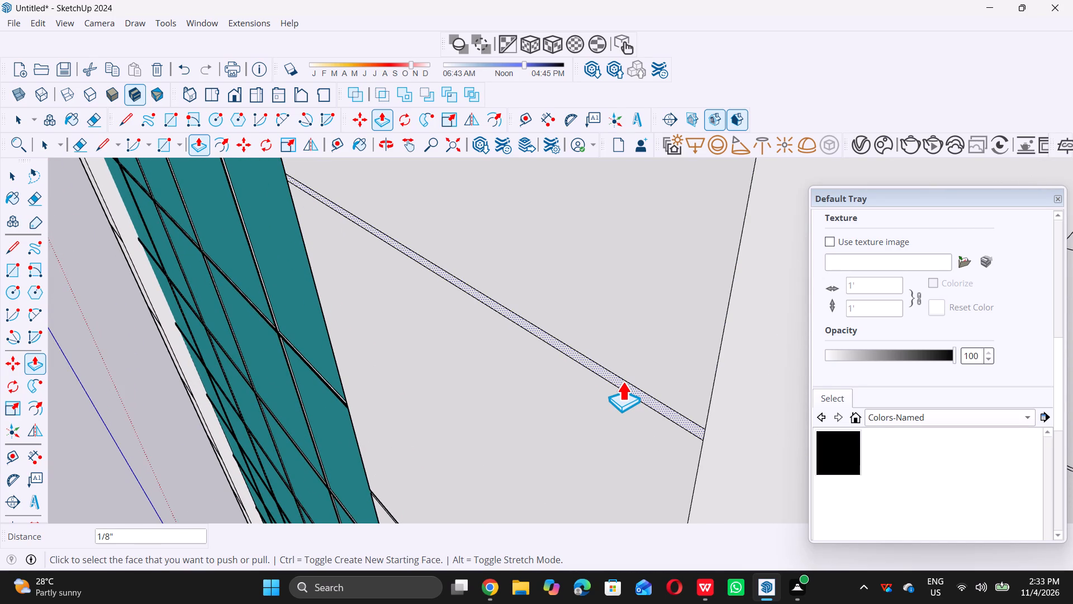
pyautogui.doubleClick(623, 381)
# Push the tenth joint strip from the bottom on the white column beside the glass inward by about 1/16".
pyautogui.scroll(-20, 621, 386)
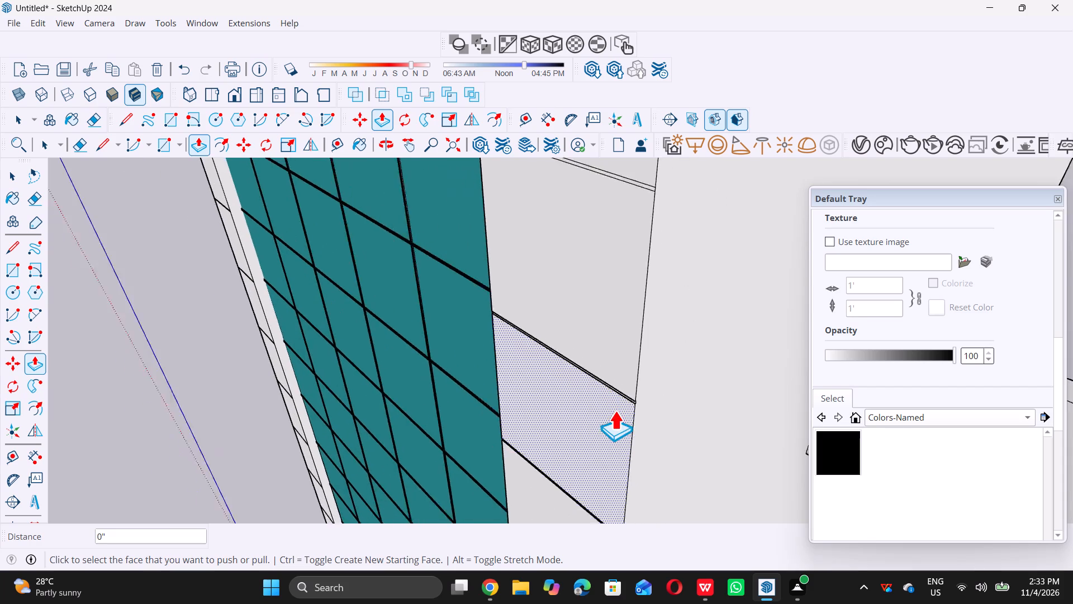
pyautogui.scroll(-6, 615, 410)
pyautogui.scroll(12, 609, 318)
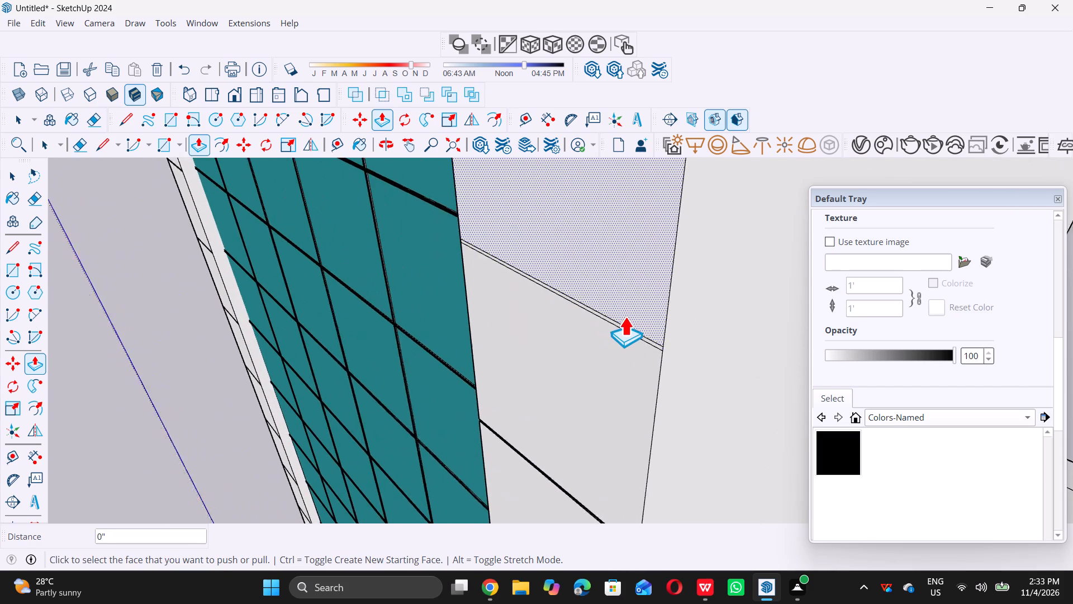
pyautogui.moveTo(626, 323); pyautogui.dragTo(599, 343, button='middle')
pyautogui.scroll(6, 596, 360)
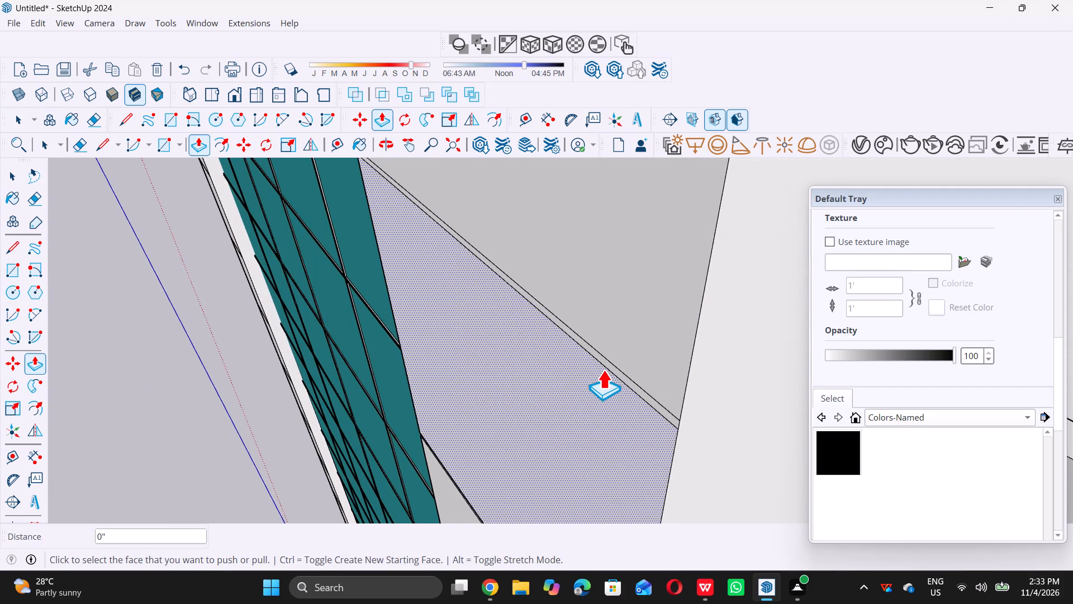
pyautogui.click(620, 371)
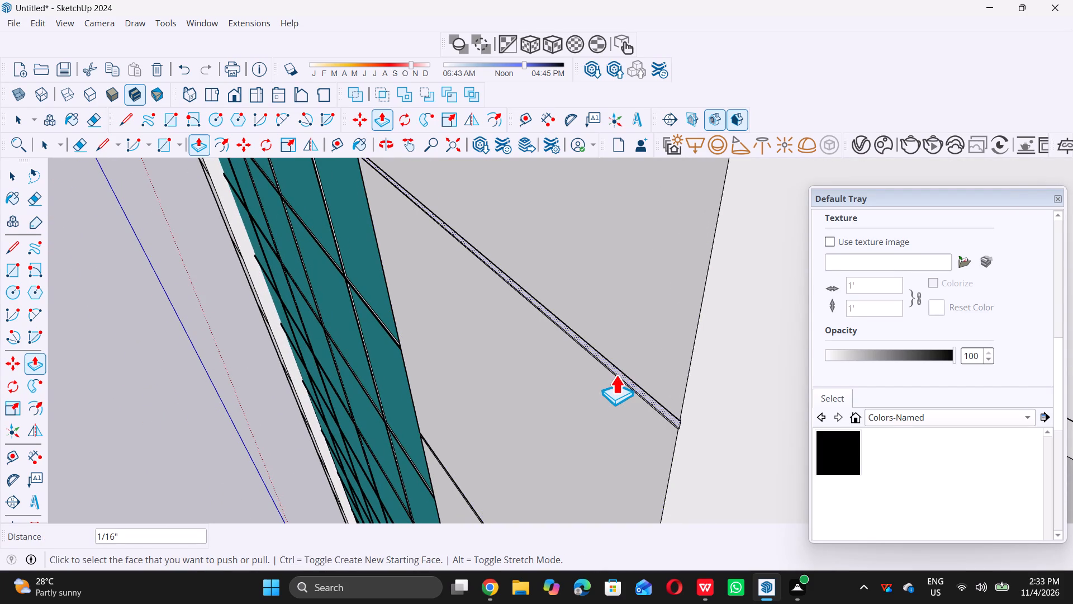
# Push the eleventh joint strip from the bottom on the white column beside the glass inward by 0.5".
pyautogui.scroll(-20, 614, 375)
pyautogui.scroll(-6, 614, 375)
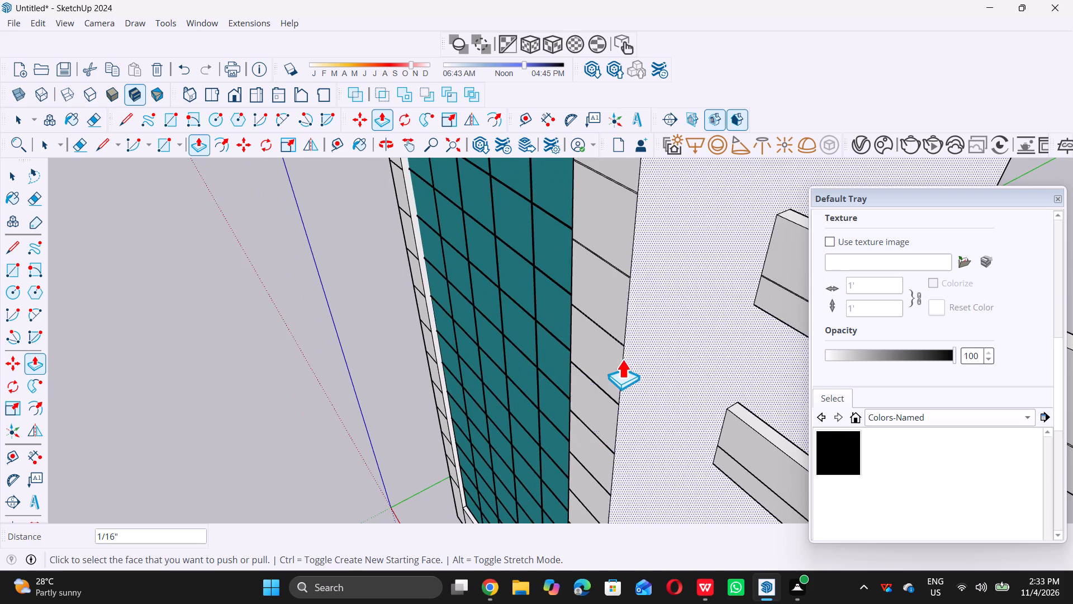
pyautogui.scroll(19, 618, 324)
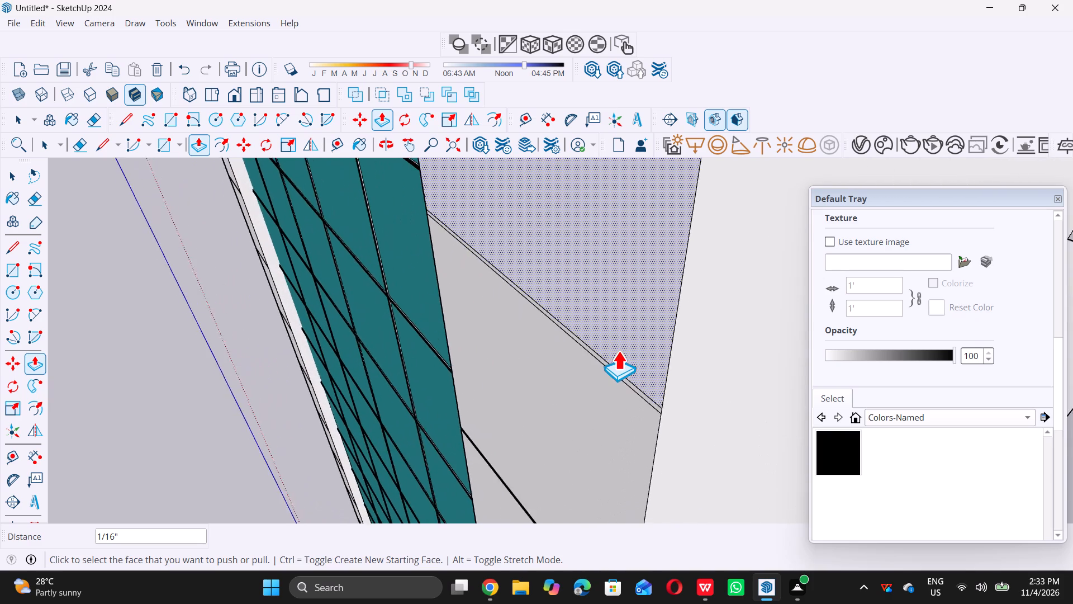
pyautogui.scroll(6, 618, 351)
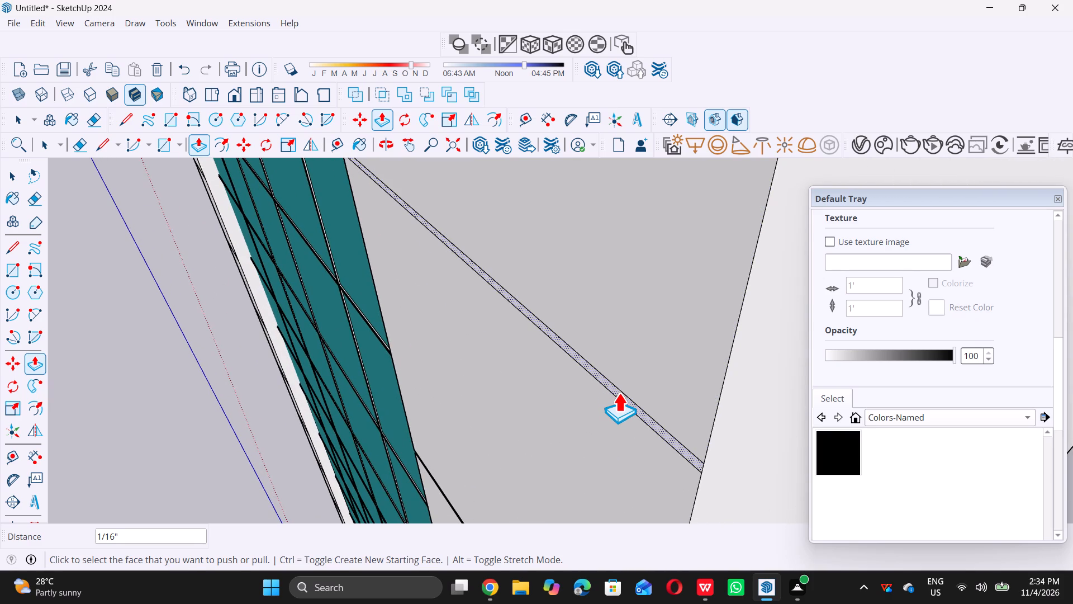
pyautogui.tripleClick(619, 393)
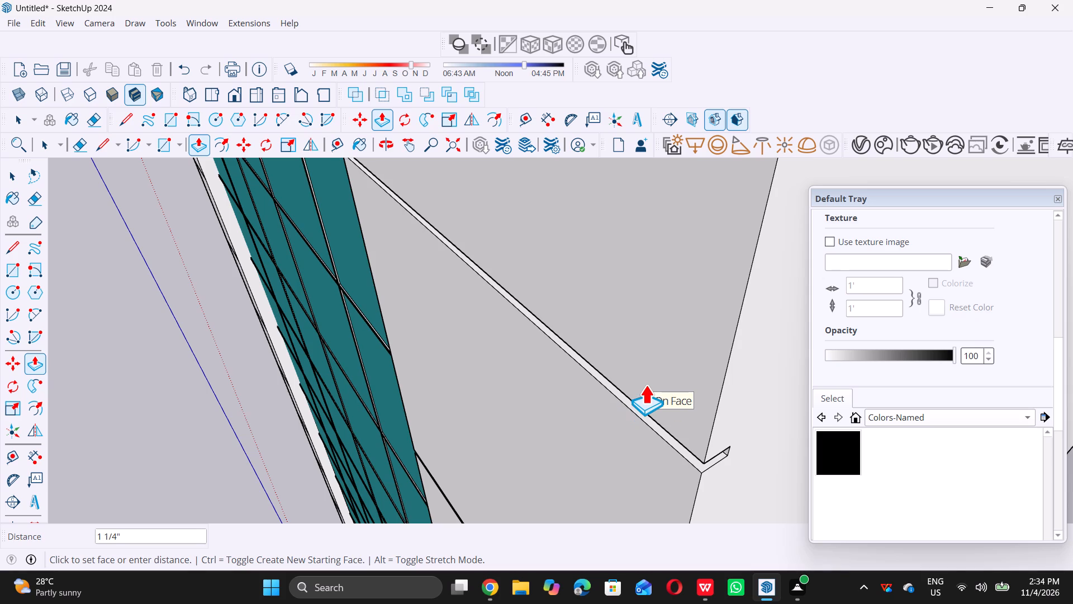
pyautogui.write('0.')
pyautogui.write('5"')
pyautogui.press('Return')
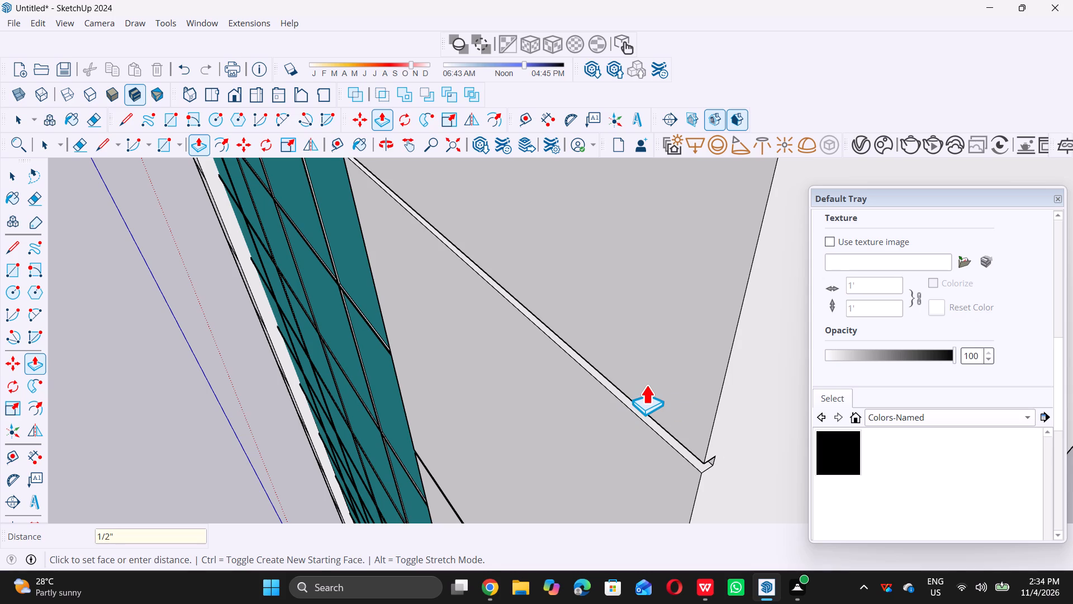
# Push the twelfth joint strip from the bottom on the same white column inward by 0.5".
pyautogui.scroll(-20, 616, 378)
pyautogui.scroll(-2, 616, 378)
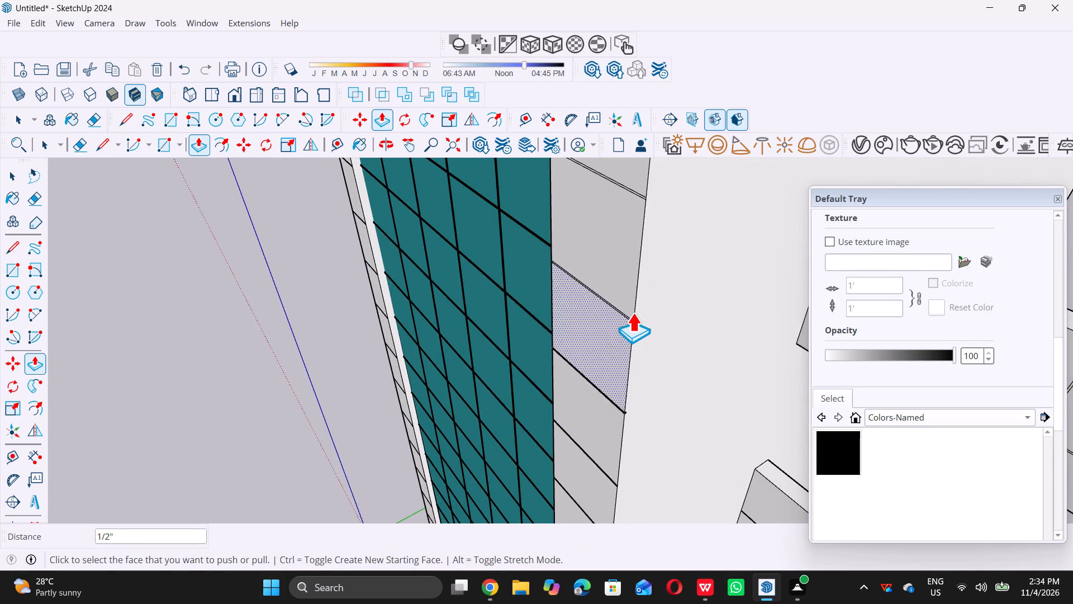
pyautogui.scroll(12, 633, 313)
pyautogui.scroll(10, 621, 320)
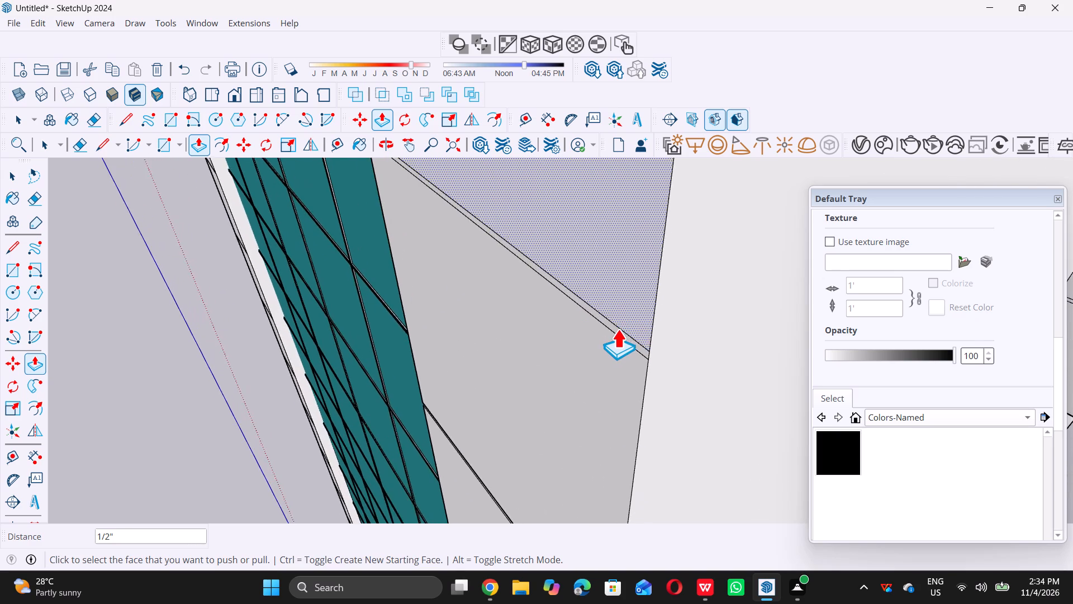
pyautogui.click(629, 337)
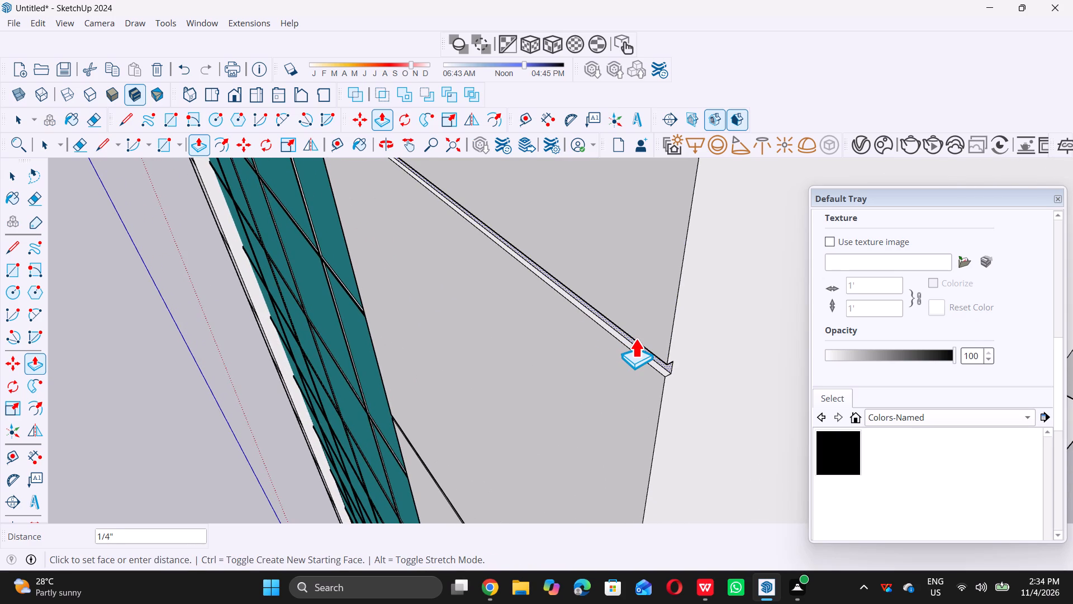
pyautogui.write('0.5')
pyautogui.hotkey('shift', '"')
pyautogui.press('Return')
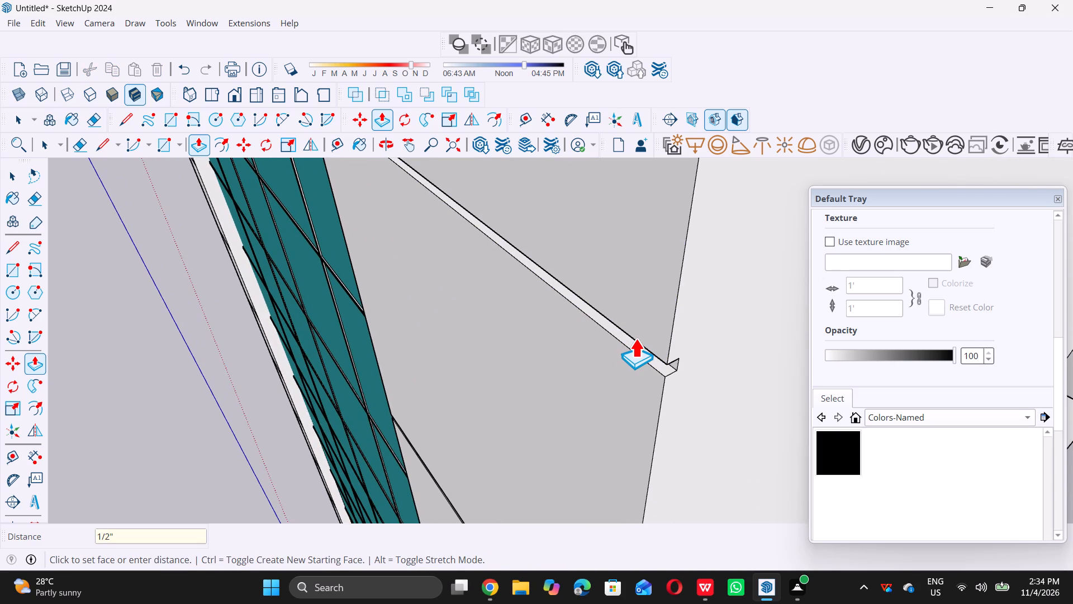
# Push the thirteenth joint strip from the bottom on the white column inward, repeating the 0.5" distance.
pyautogui.scroll(-20, 625, 345)
pyautogui.scroll(-9, 625, 345)
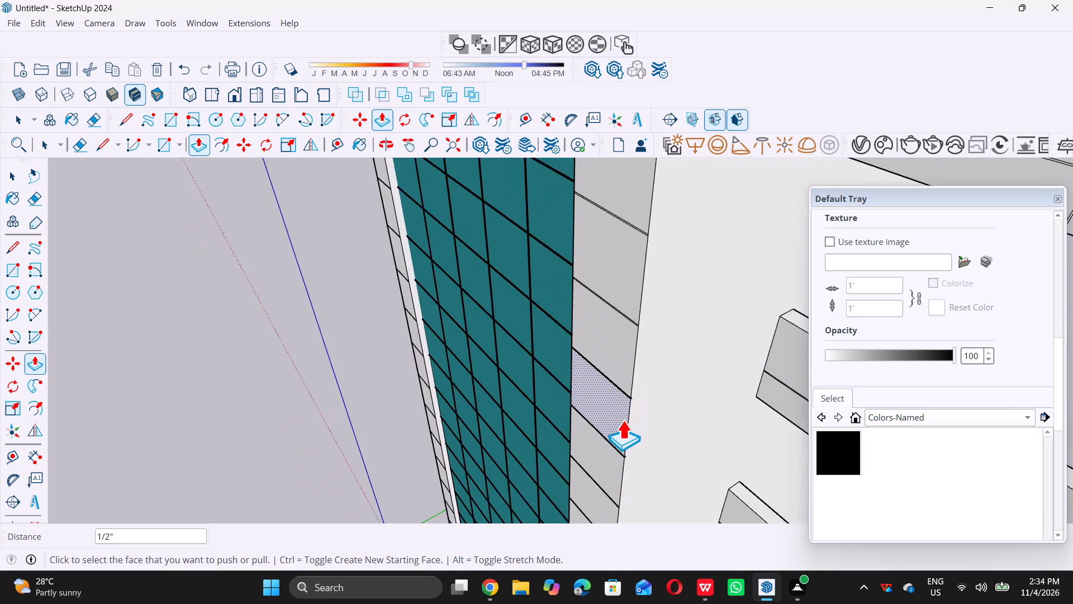
pyautogui.scroll(-1, 623, 420)
pyautogui.scroll(4, 624, 370)
pyautogui.moveTo(623, 371); pyautogui.dragTo(596, 372, button='middle')
pyautogui.middleClick(596, 372)
pyautogui.scroll(2, 591, 363)
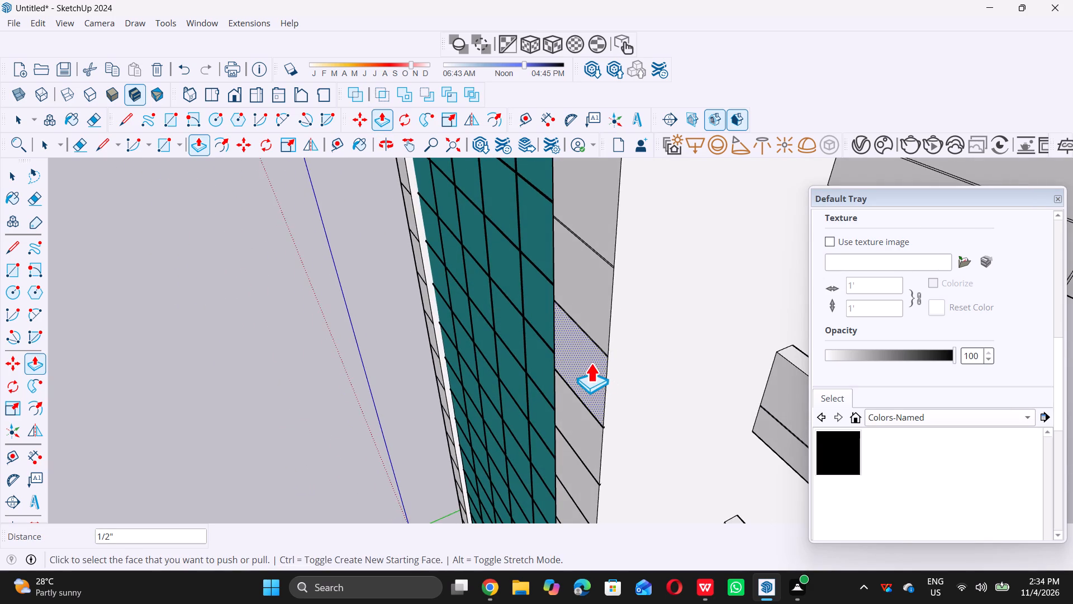
pyautogui.scroll(9, 591, 363)
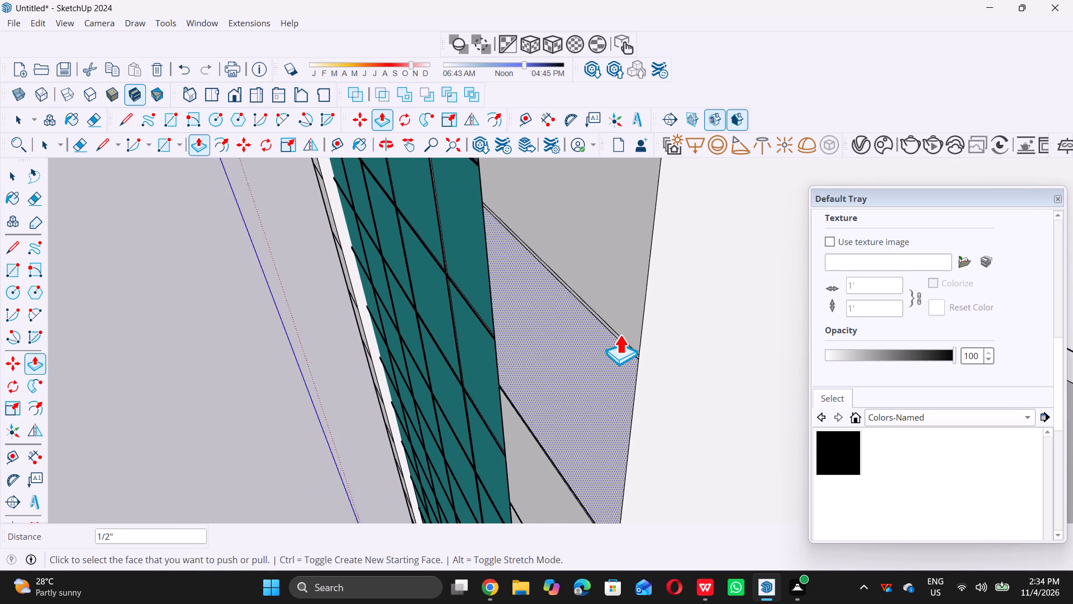
pyautogui.scroll(11, 621, 334)
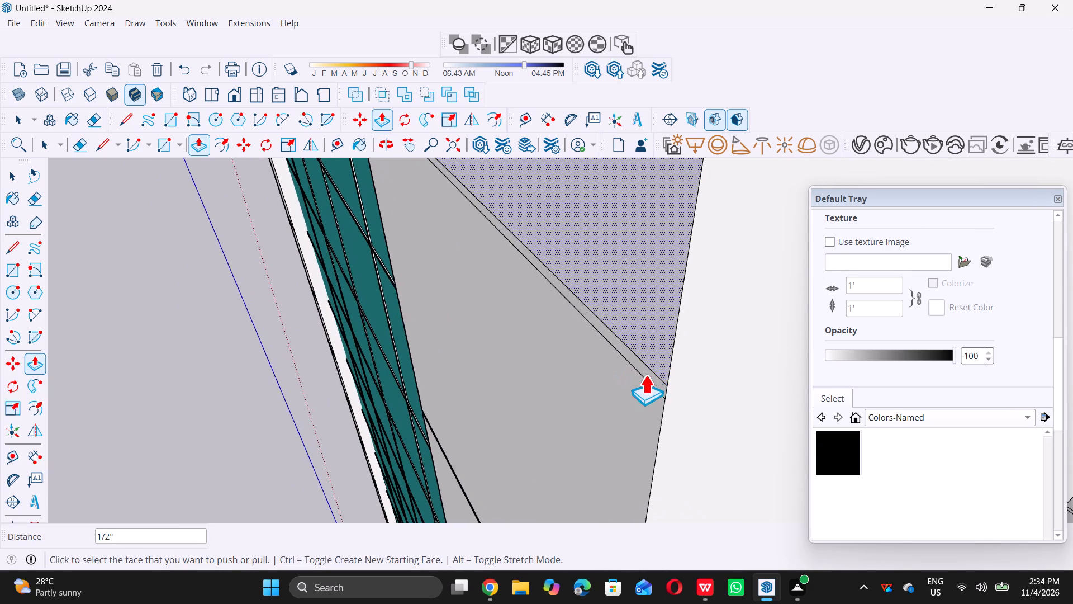
pyautogui.doubleClick(648, 375)
# Push the fourteenth joint strip from the bottom on the white column beside the glass inward by 0.5".
pyautogui.scroll(-8, 624, 411)
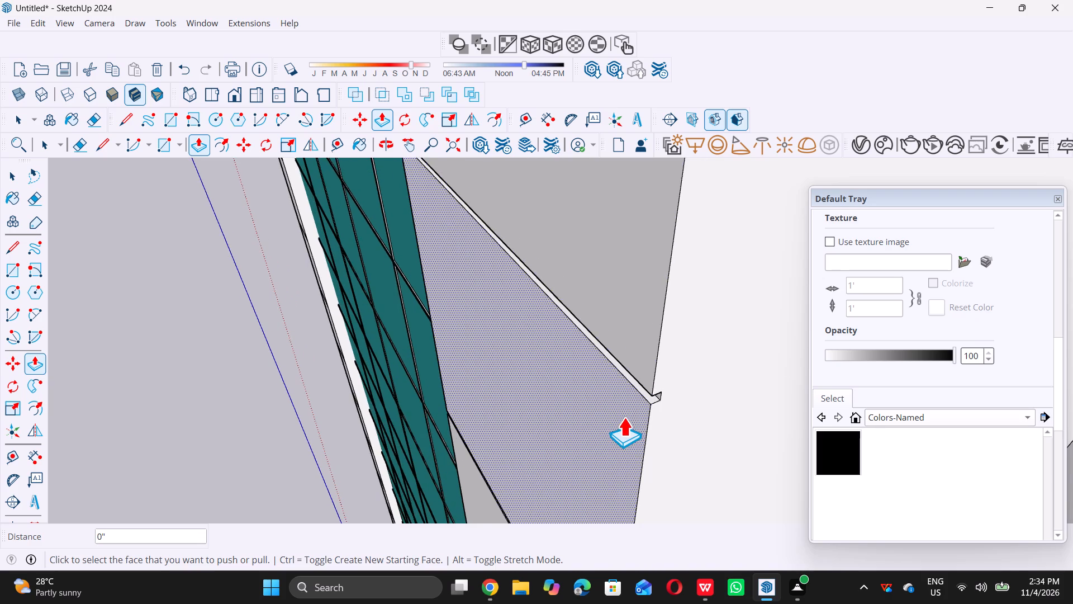
pyautogui.scroll(-20, 624, 417)
pyautogui.scroll(-2, 624, 417)
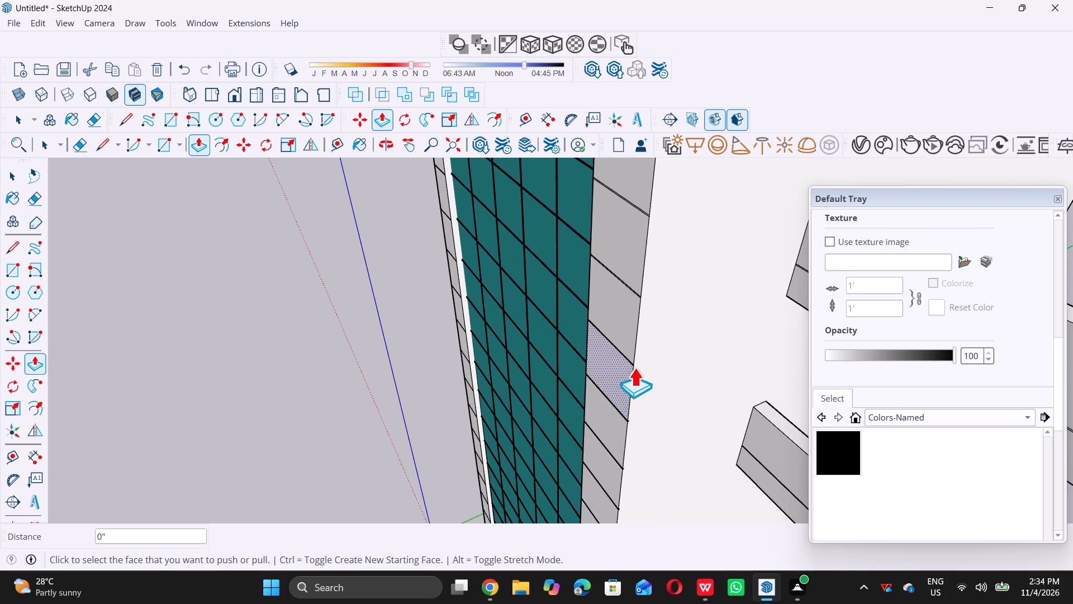
pyautogui.moveTo(634, 366); pyautogui.dragTo(622, 375, button='middle')
pyautogui.middleClick(622, 375)
pyautogui.scroll(6, 612, 385)
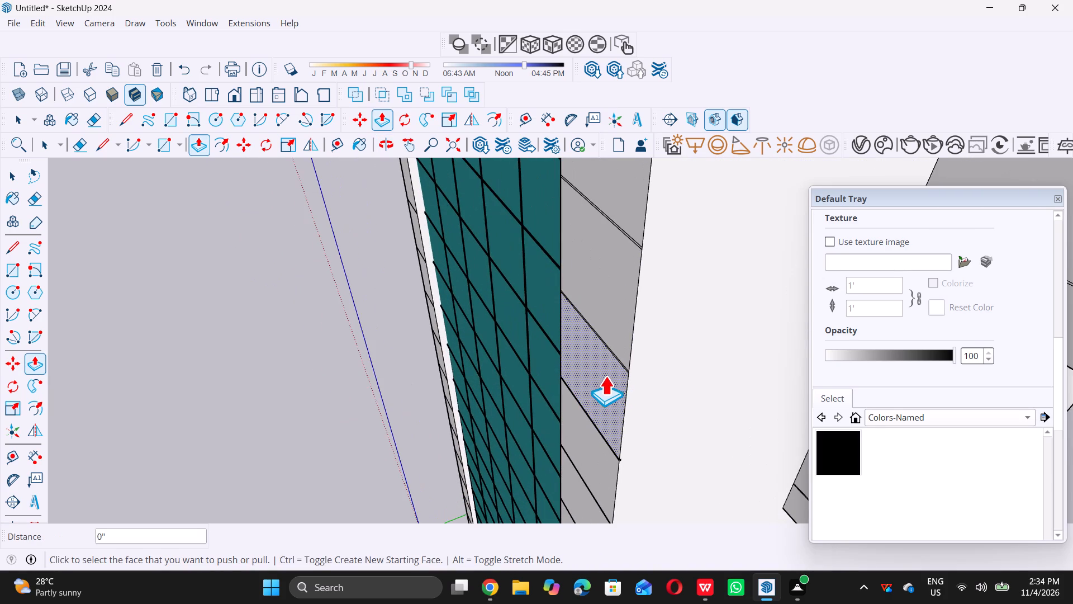
pyautogui.scroll(17, 605, 375)
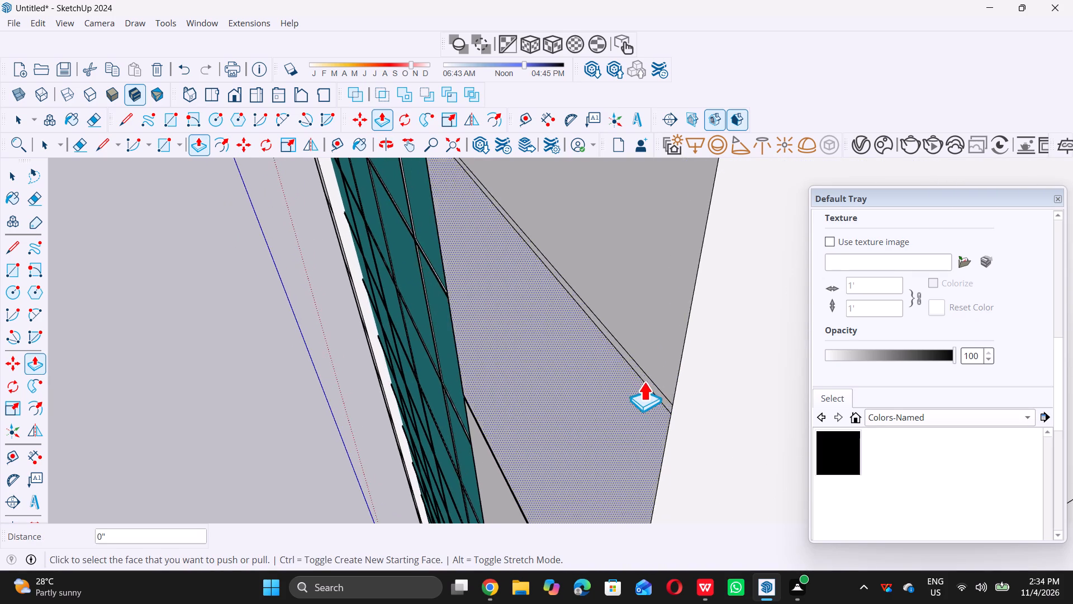
pyautogui.scroll(4, 644, 382)
pyautogui.click(657, 385)
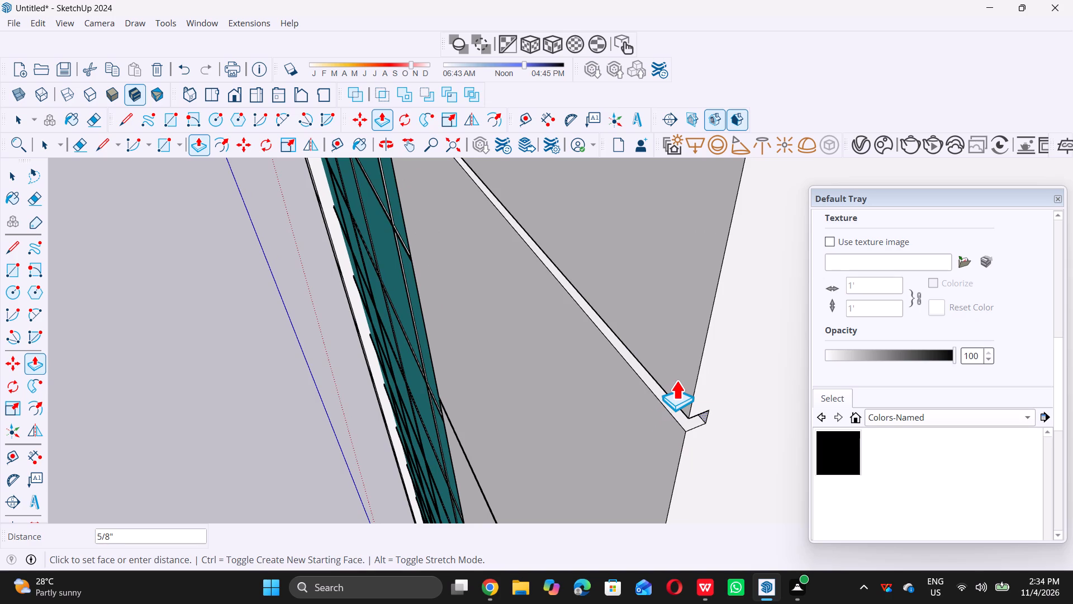
pyautogui.write('0.5')
pyautogui.hotkey('shift', '"')
pyautogui.press('Return')
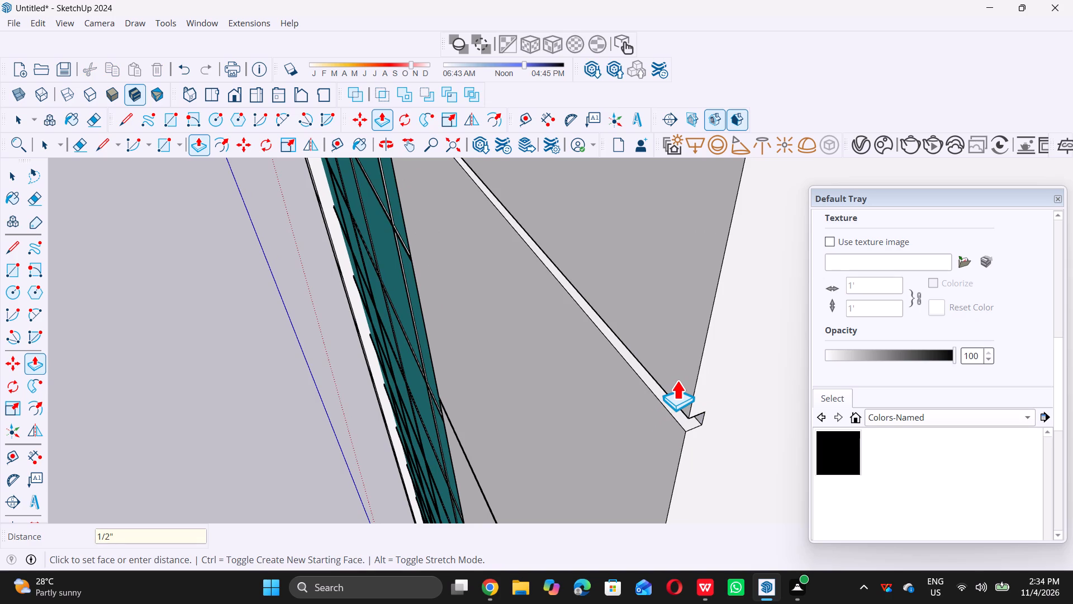
# Push the fifteenth joint strip from the bottom on the white column inward, repeating the 0.5" distance.
pyautogui.scroll(-20, 623, 386)
pyautogui.scroll(-10, 623, 386)
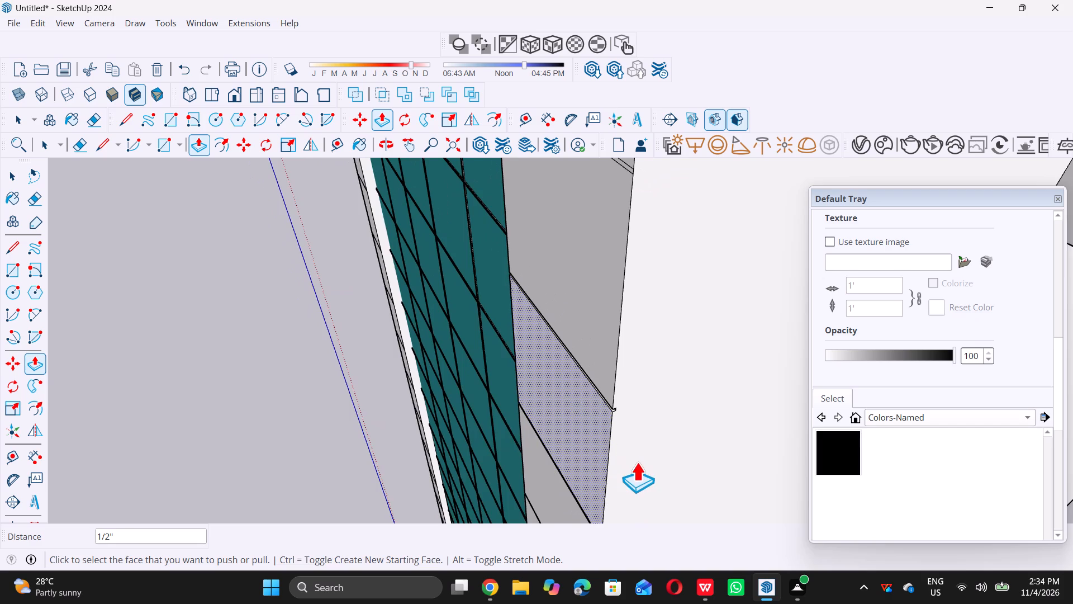
pyautogui.scroll(-9, 635, 445)
pyautogui.scroll(5, 635, 313)
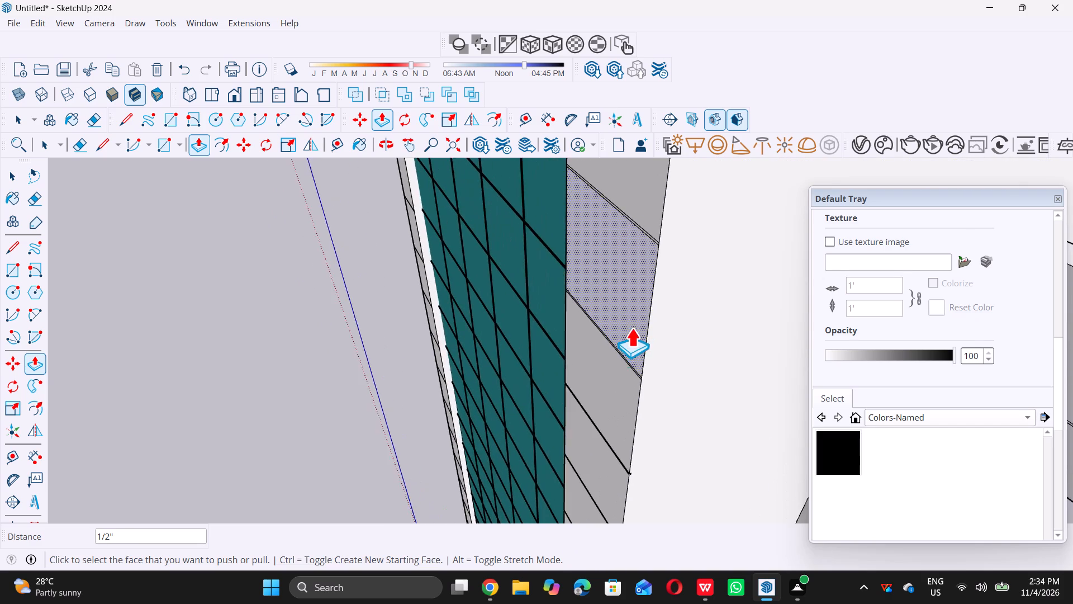
pyautogui.scroll(12, 632, 328)
pyautogui.scroll(4, 640, 412)
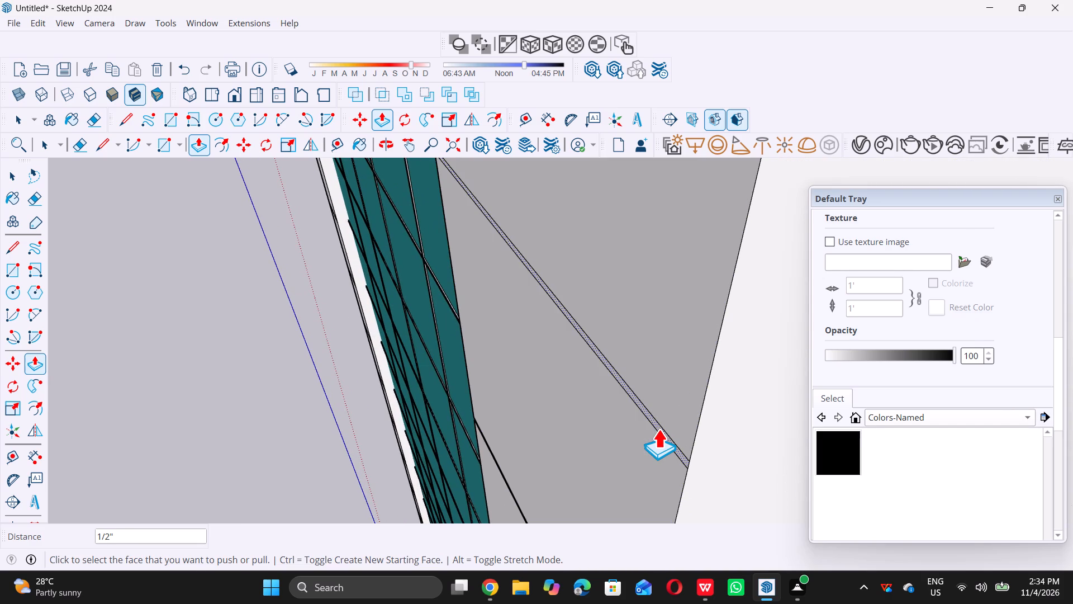
pyautogui.doubleClick(658, 429)
# Push the sixteenth joint strip from the bottom on the white column beside the glass inward by 0.5".
pyautogui.scroll(-12, 648, 447)
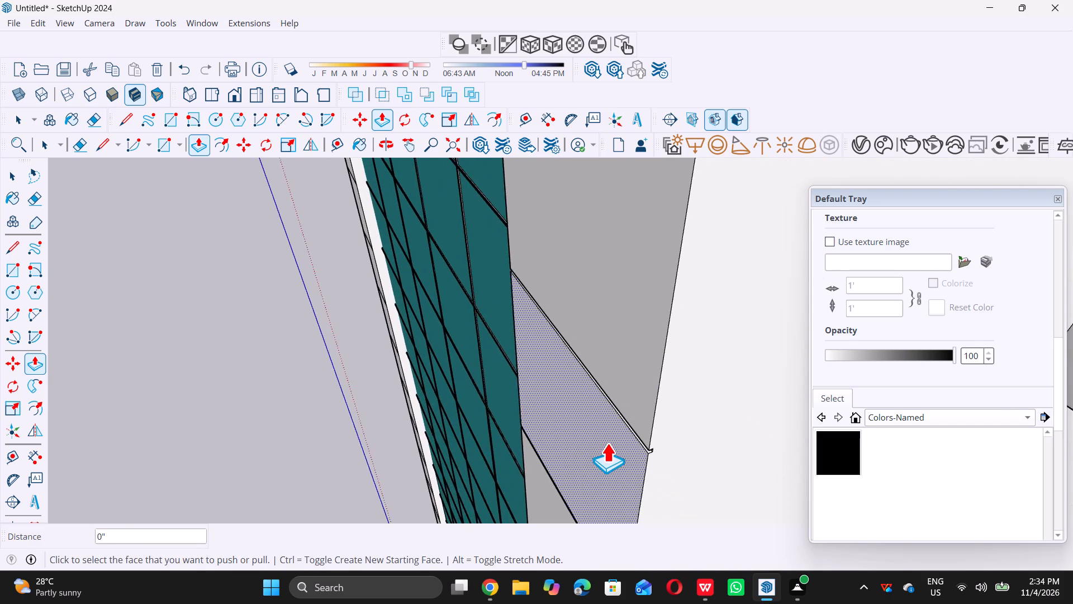
pyautogui.scroll(-11, 607, 443)
pyautogui.scroll(8, 615, 376)
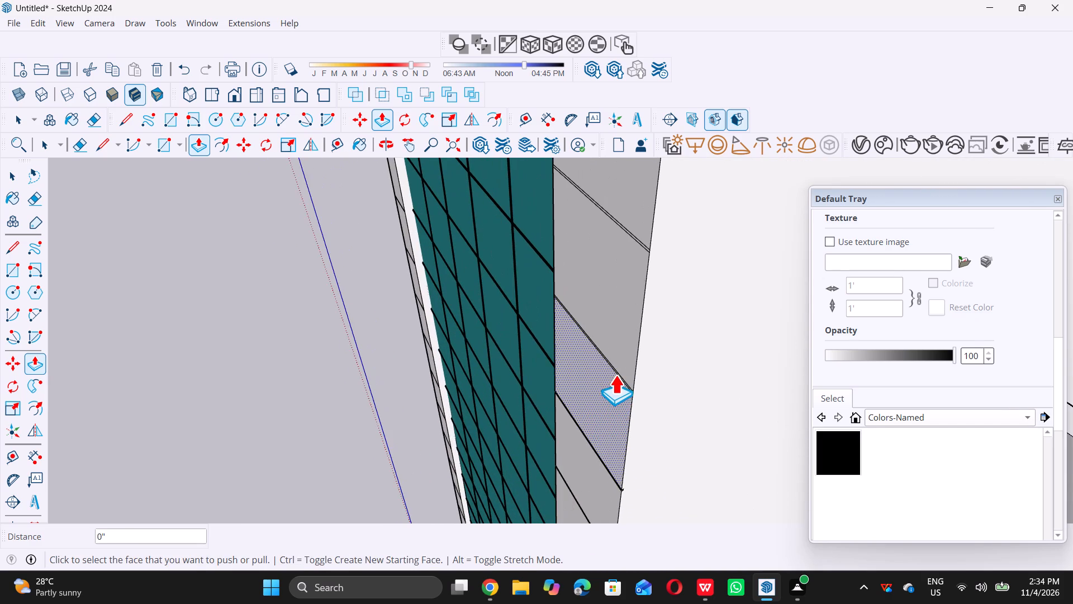
pyautogui.scroll(13, 615, 375)
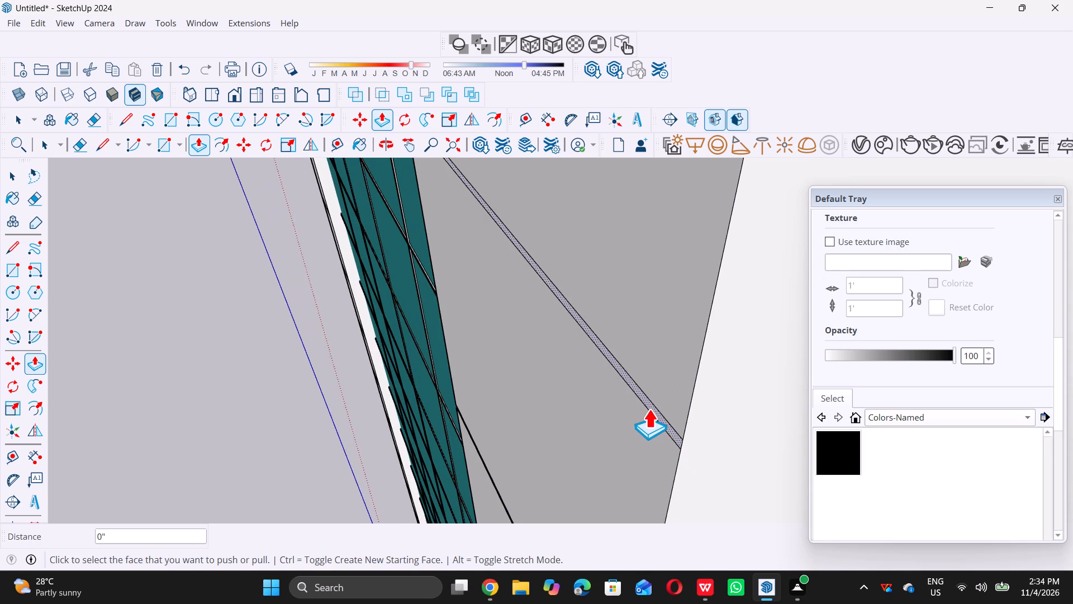
pyautogui.click(649, 409)
pyautogui.write('0.5')
pyautogui.hotkey('shift', '"')
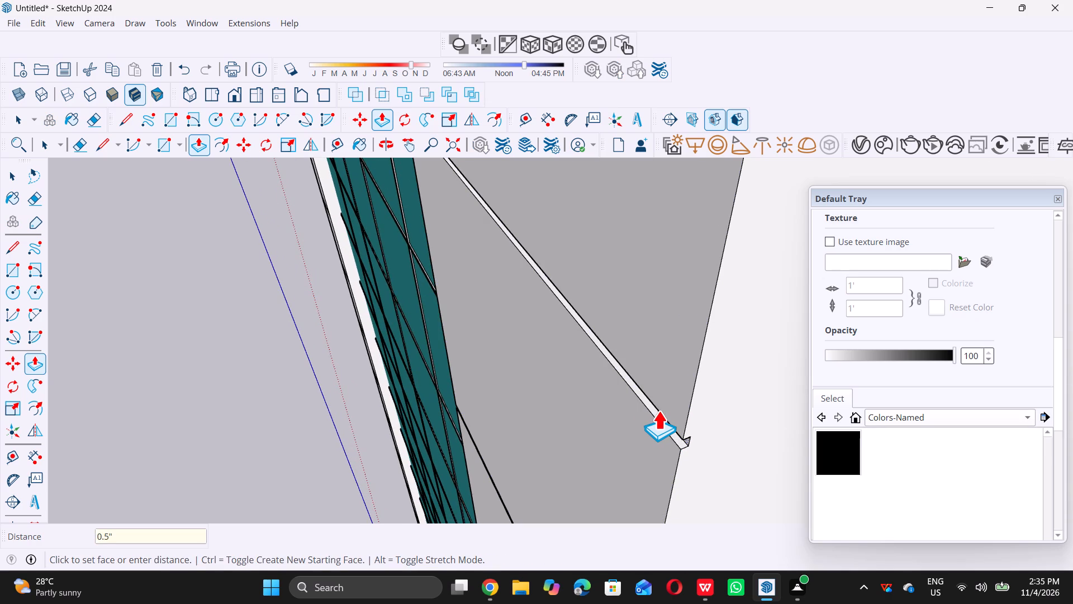
pyautogui.press('Return')
# Push the seventeenth joint strip from the bottom on the white column inward, repeating the 0.5" distance.
pyautogui.scroll(-9, 619, 401)
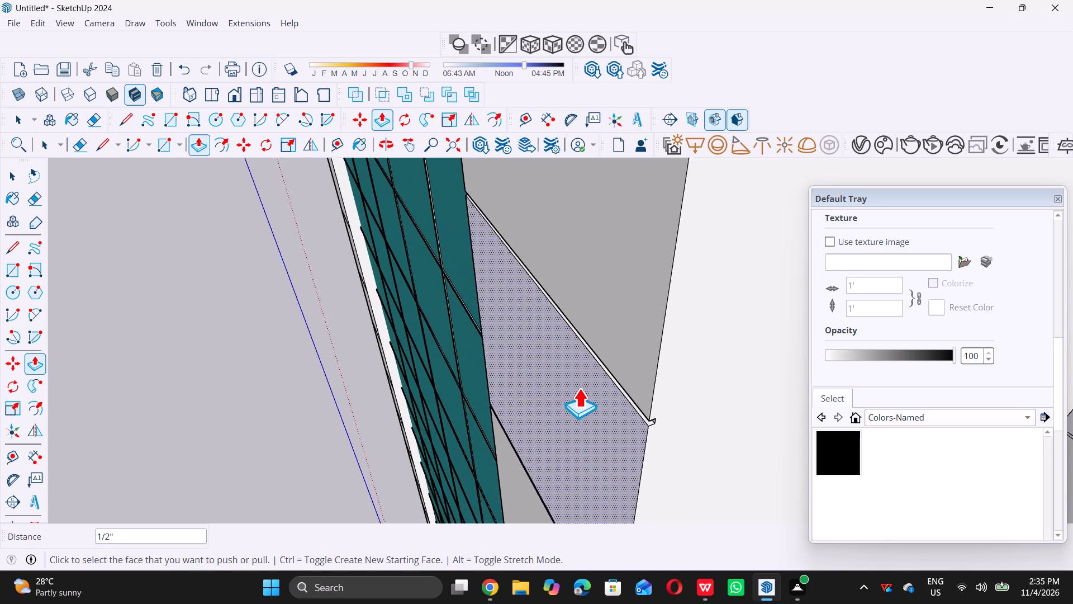
pyautogui.scroll(-18, 579, 388)
pyautogui.scroll(6, 586, 351)
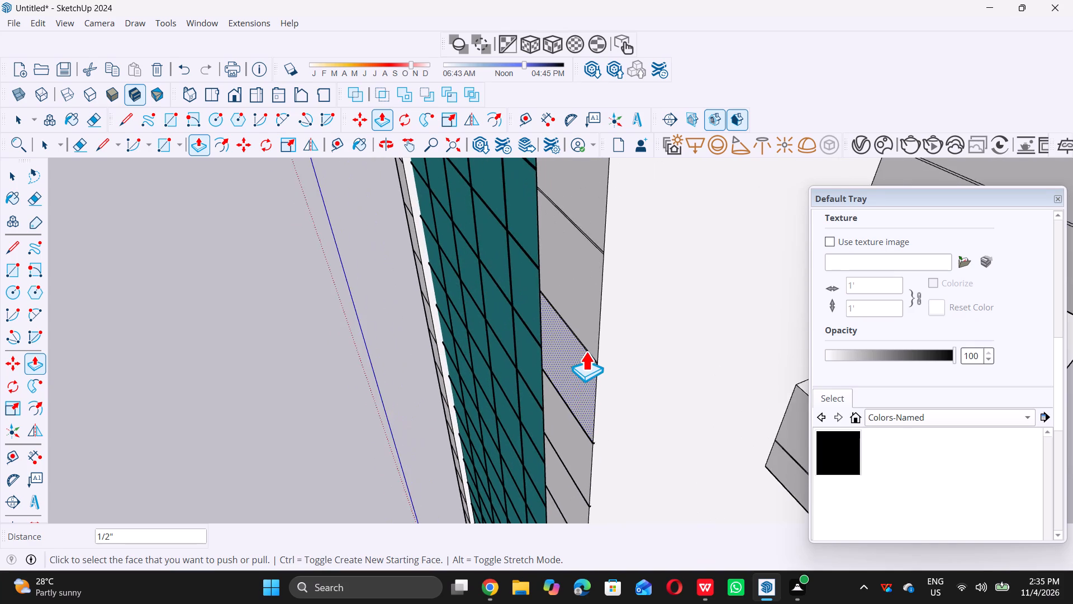
pyautogui.scroll(17, 587, 350)
pyautogui.scroll(5, 608, 375)
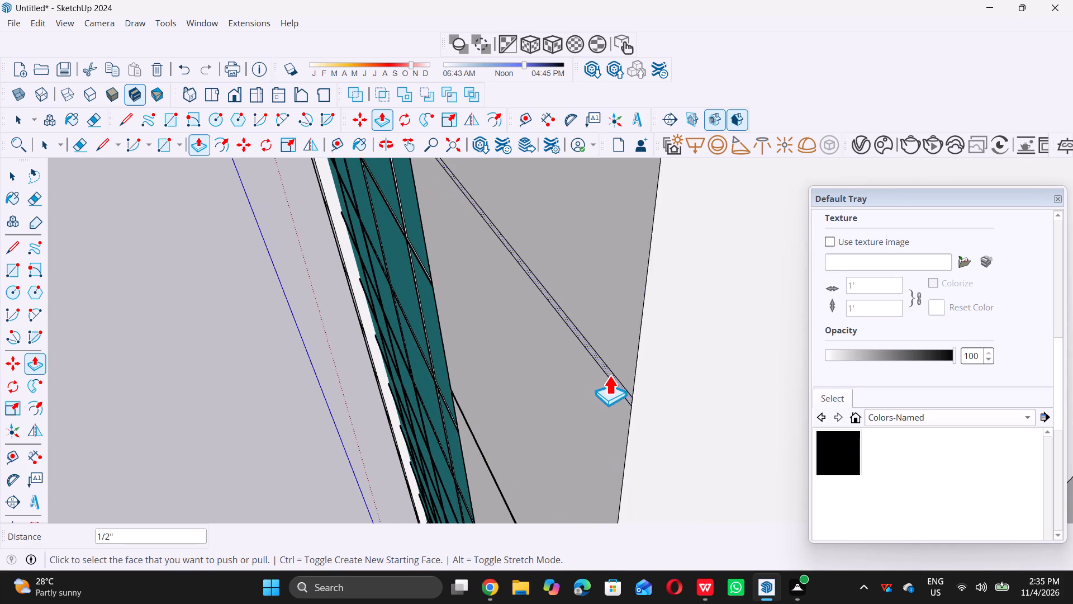
pyautogui.click(616, 383)
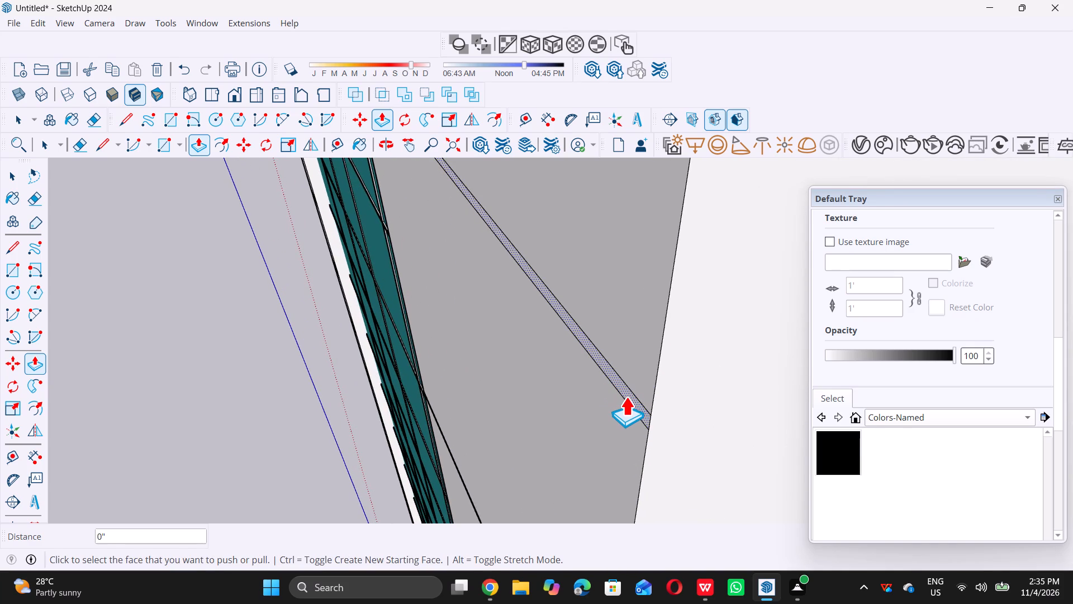
pyautogui.doubleClick(626, 397)
# Push the eighteenth joint strip from the bottom on the white column beside the glass inward by 0.5".
pyautogui.scroll(-15, 611, 419)
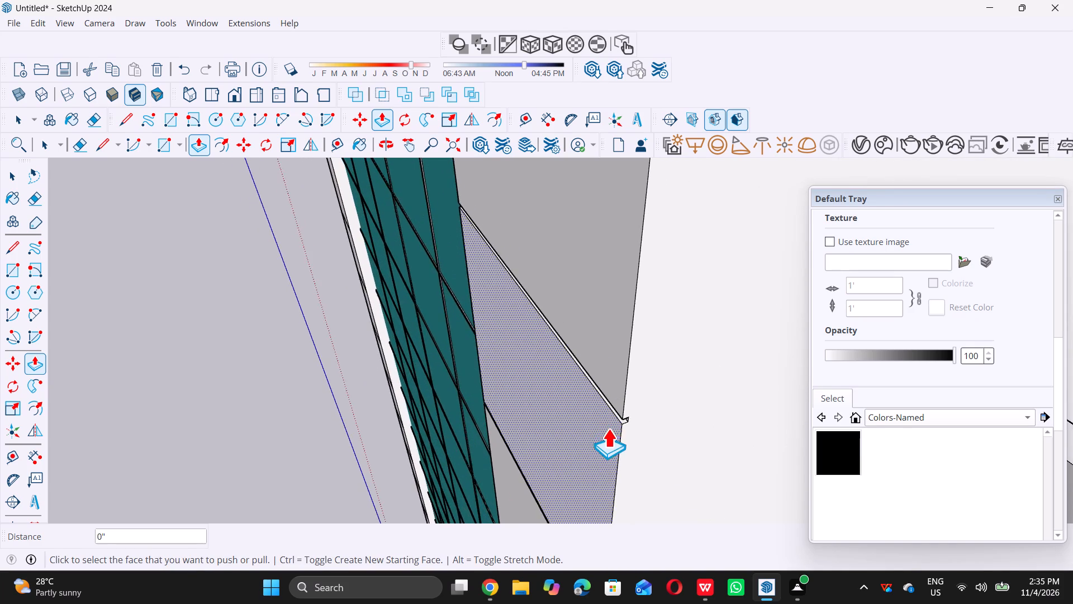
pyautogui.scroll(-10, 608, 428)
pyautogui.scroll(10, 606, 315)
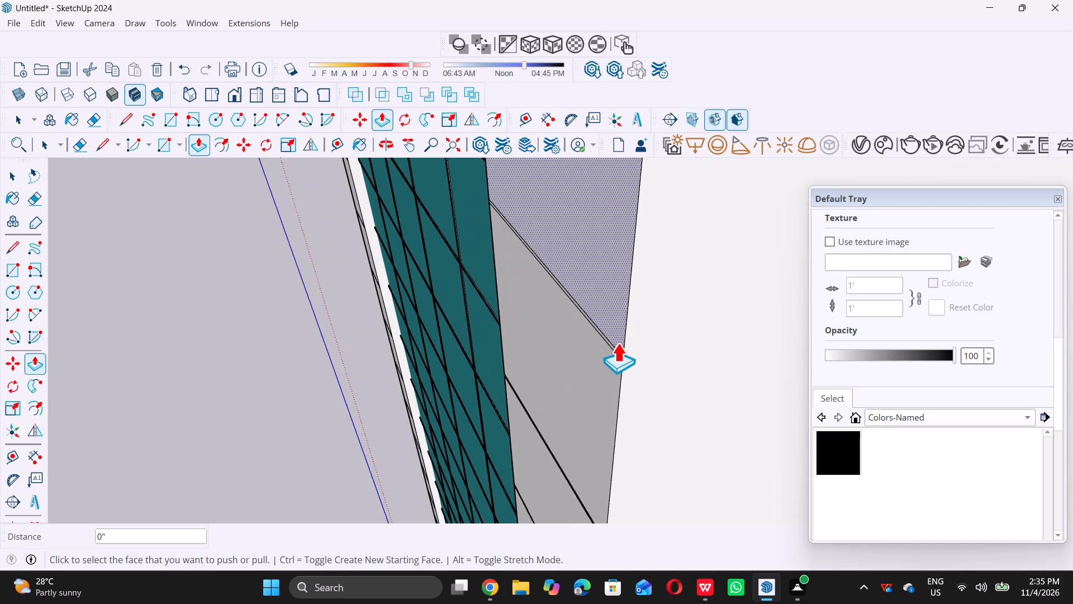
pyautogui.scroll(14, 614, 346)
pyautogui.click(624, 369)
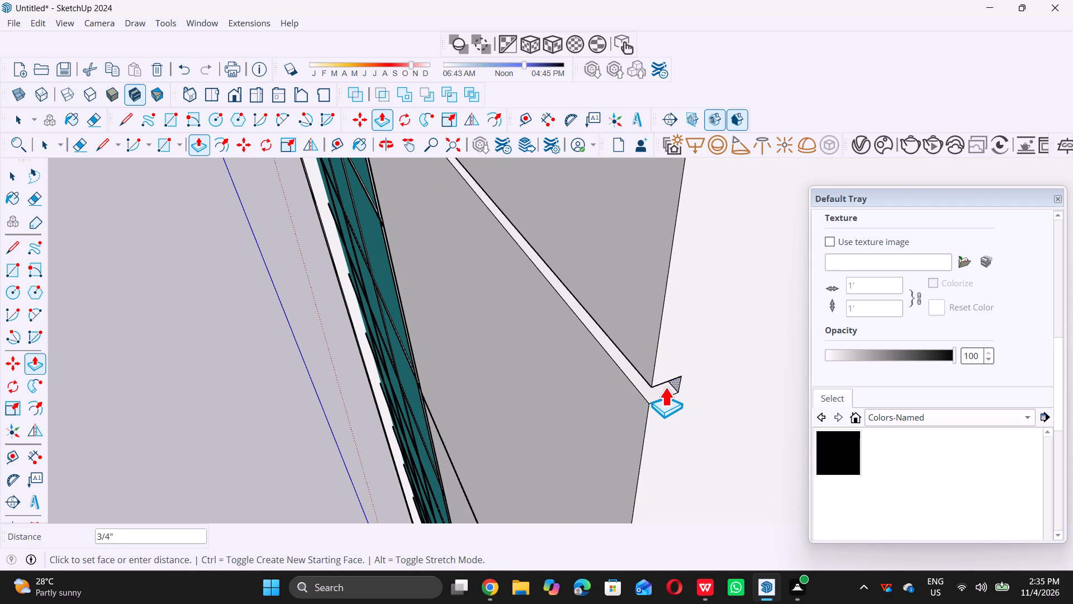
pyautogui.write('0.5')
pyautogui.hotkey('shift', '"')
pyautogui.press('Return')
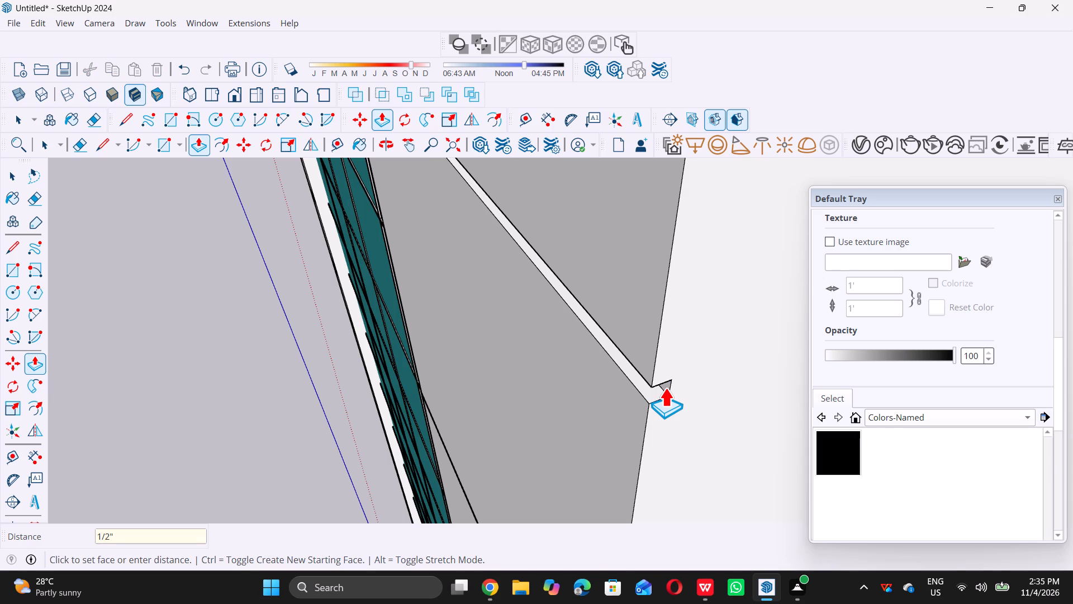
# Push the nineteenth joint strip from the bottom on the white column inward, repeating the 0.5" distance.
pyautogui.scroll(-3, 613, 462)
pyautogui.scroll(-16, 575, 528)
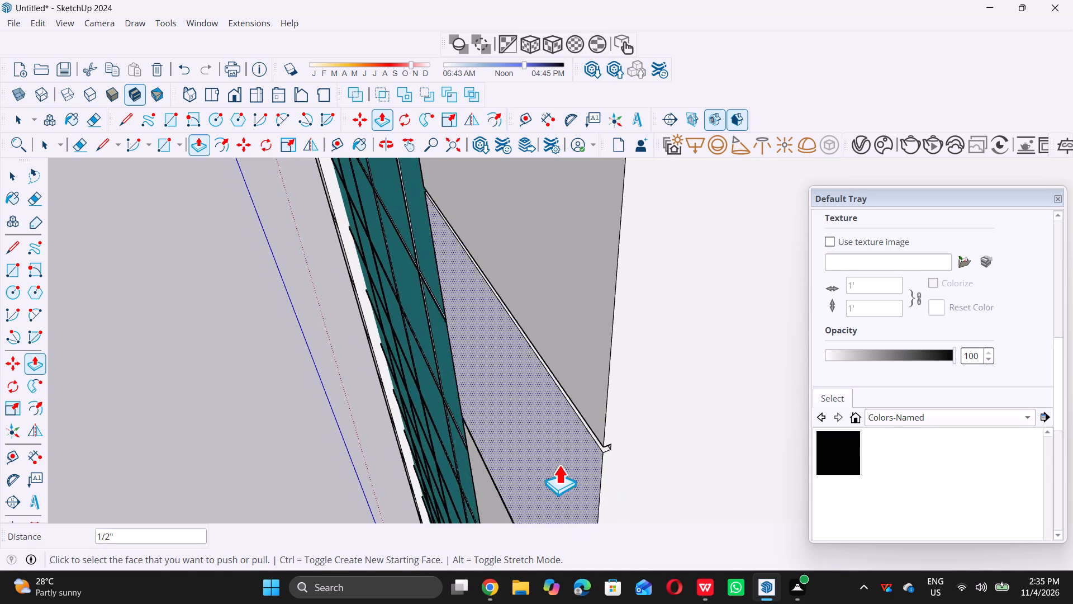
pyautogui.scroll(-14, 559, 465)
pyautogui.scroll(6, 548, 355)
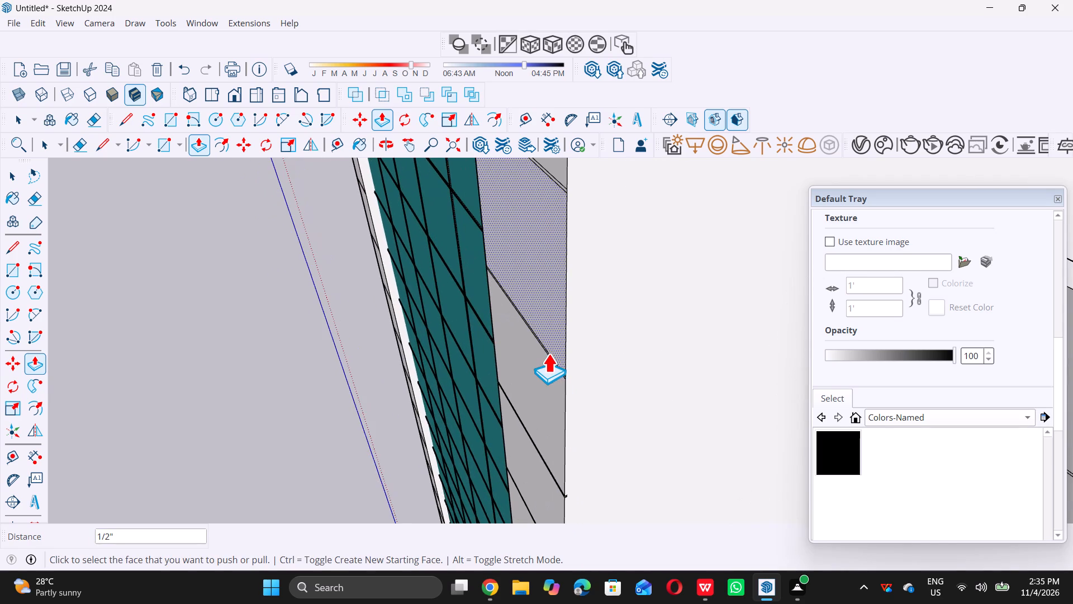
pyautogui.scroll(20, 563, 367)
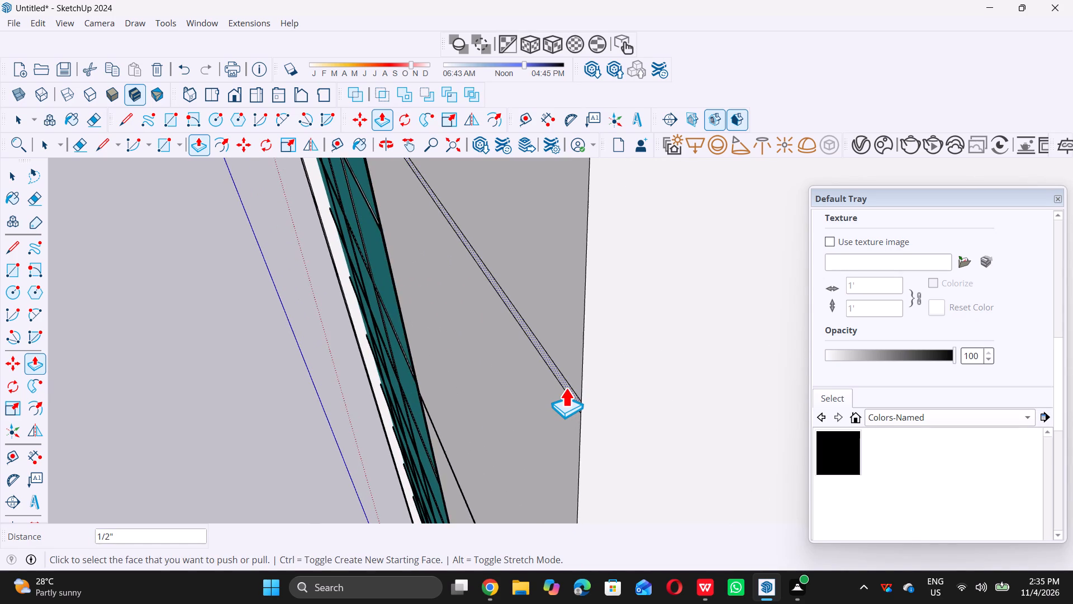
pyautogui.doubleClick(572, 397)
# Push the twentieth joint strip from the bottom on the white column inward, repeating the 0.5" distance.
pyautogui.scroll(-8, 556, 430)
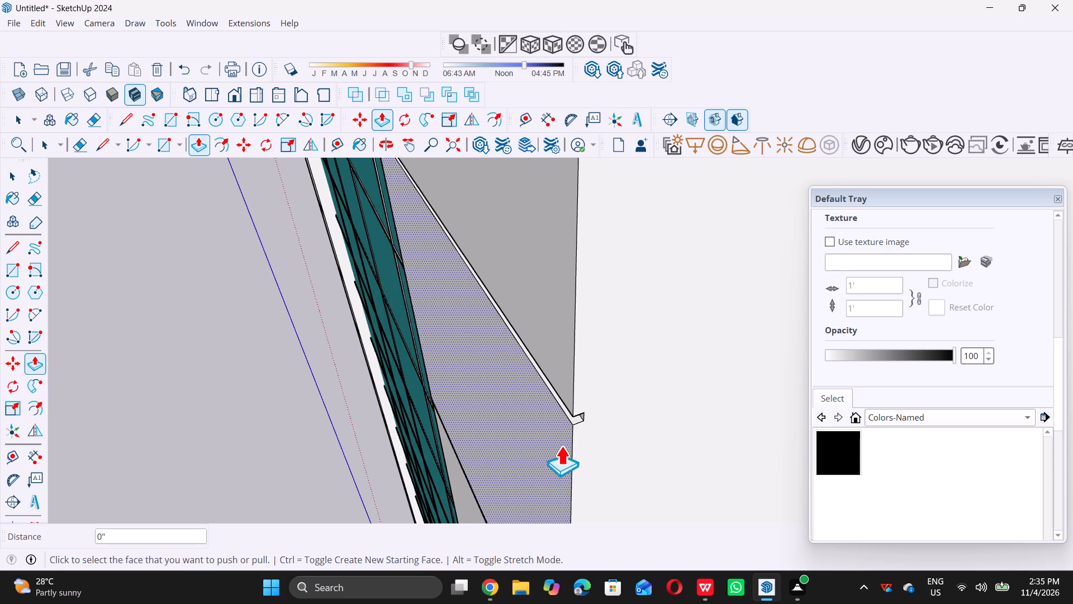
pyautogui.scroll(-17, 561, 446)
pyautogui.scroll(6, 560, 362)
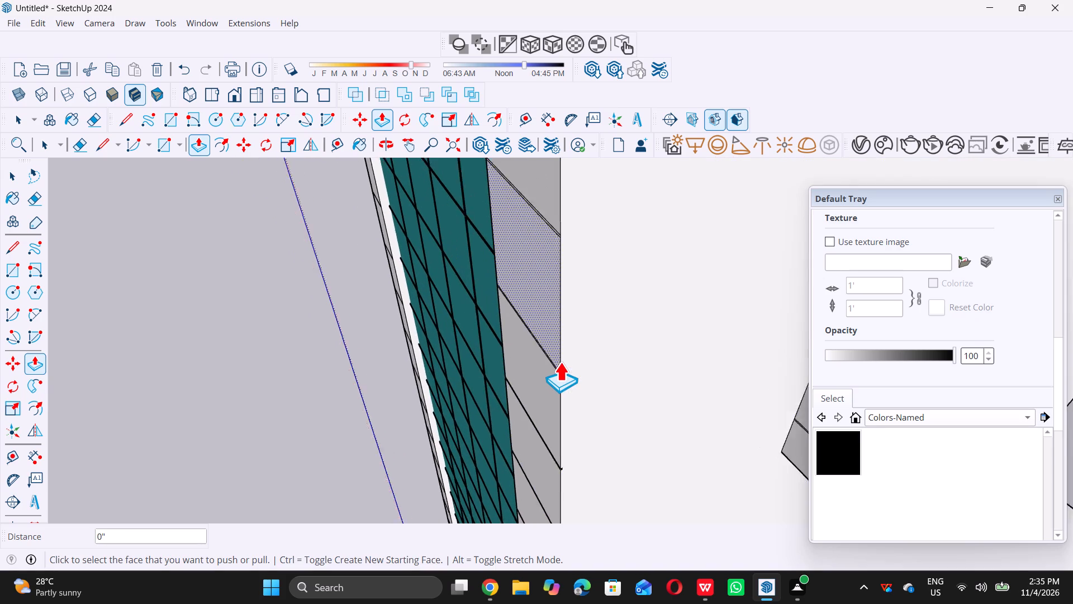
pyautogui.scroll(16, 555, 361)
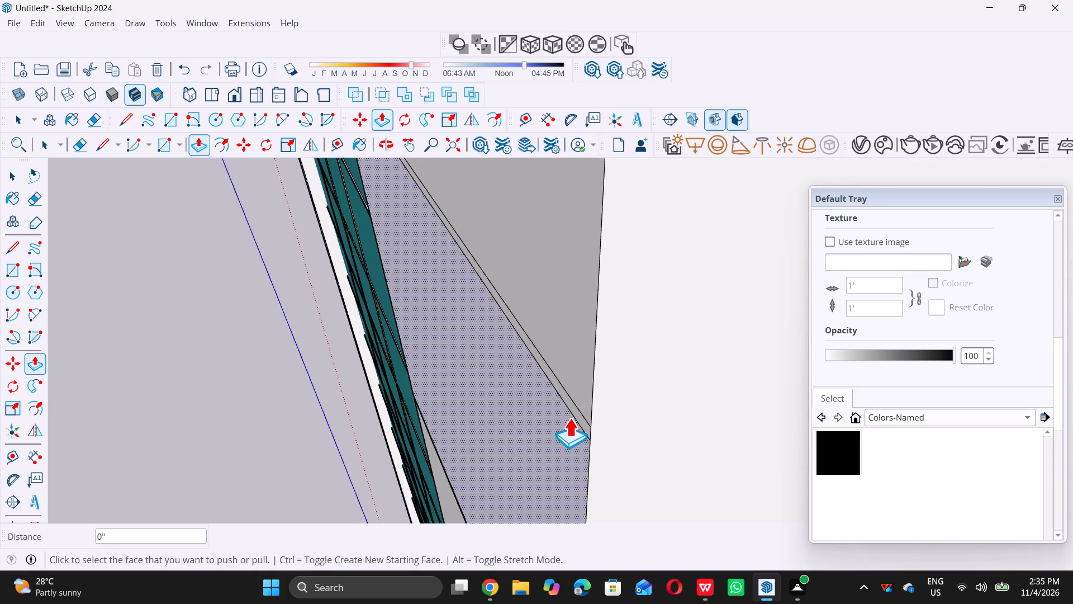
pyautogui.scroll(-7, 520, 406)
pyautogui.scroll(10, 545, 410)
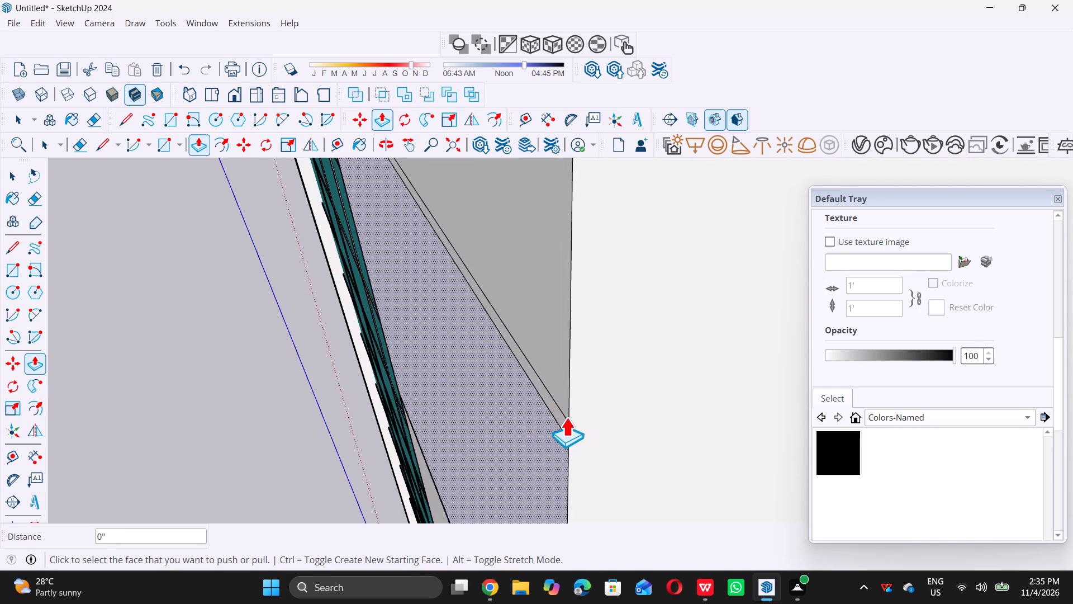
pyautogui.scroll(5, 566, 417)
pyautogui.doubleClick(557, 413)
# Push the twenty-first joint strip from the bottom on the white column beside the glass inward by 0.5".
pyautogui.scroll(-5, 552, 433)
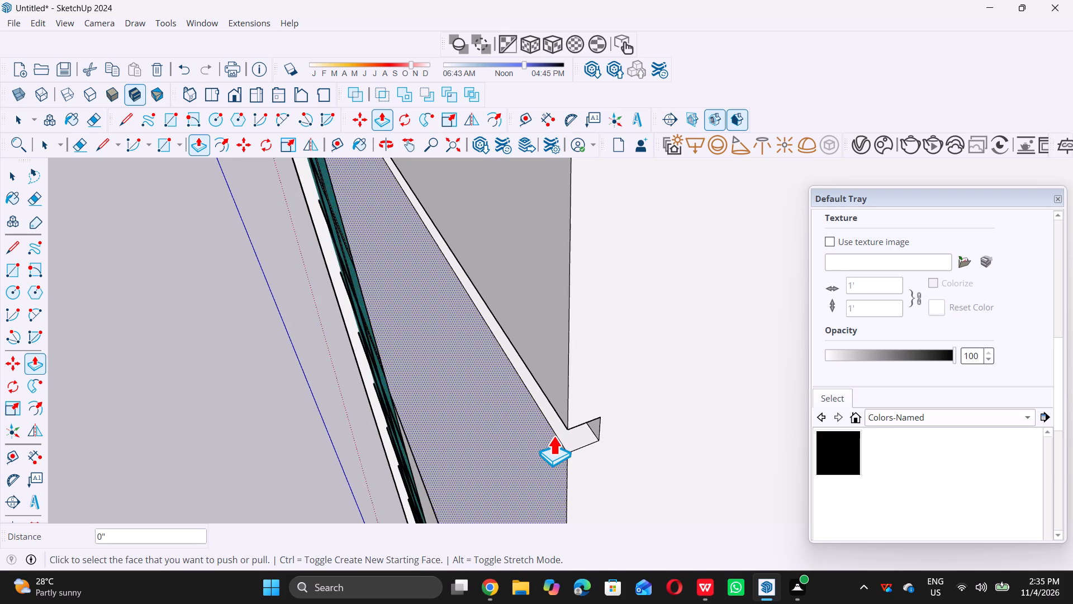
pyautogui.scroll(-20, 553, 436)
pyautogui.scroll(-7, 553, 436)
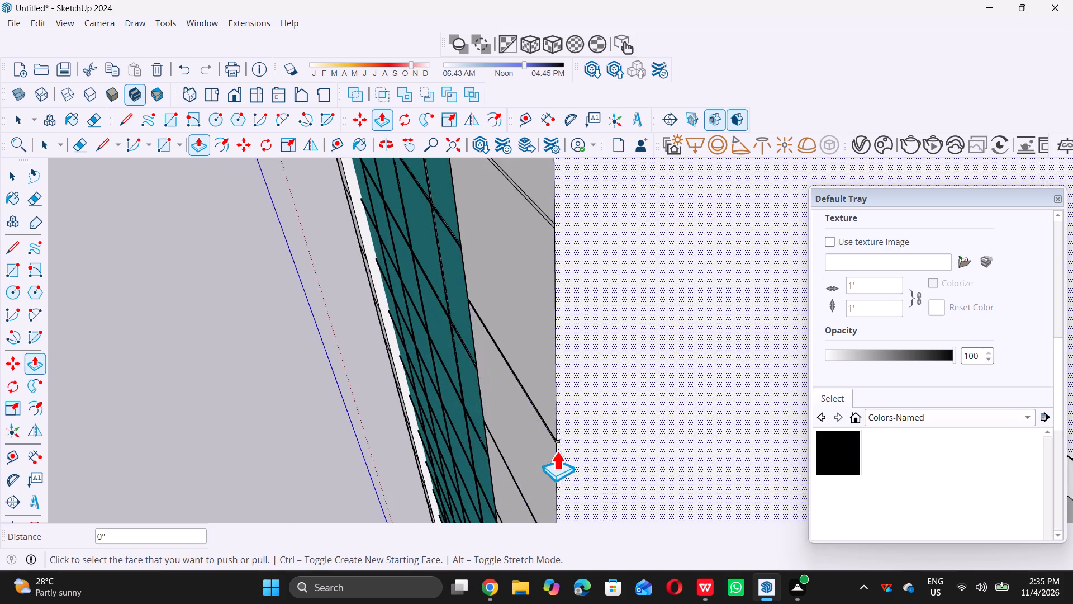
pyautogui.scroll(-7, 557, 451)
pyautogui.scroll(6, 539, 346)
pyautogui.scroll(6, 584, 394)
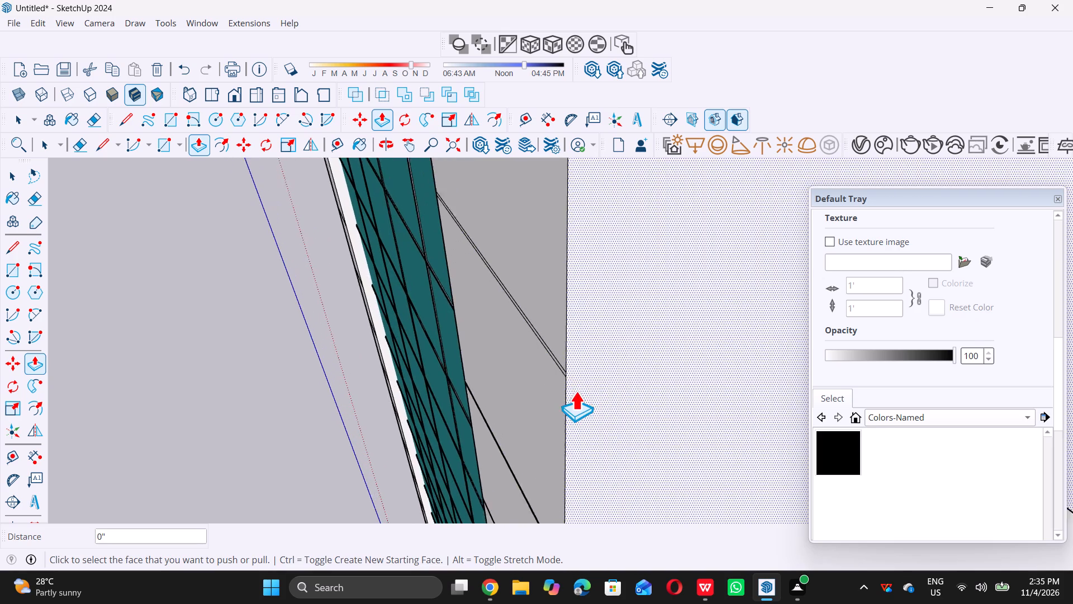
pyautogui.scroll(13, 563, 366)
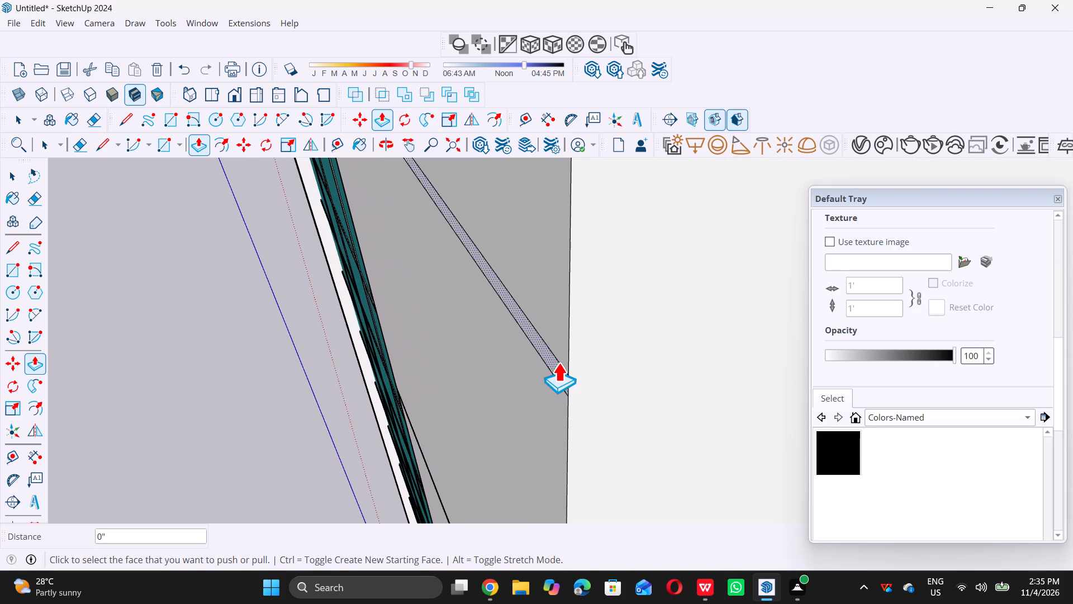
pyautogui.click(558, 362)
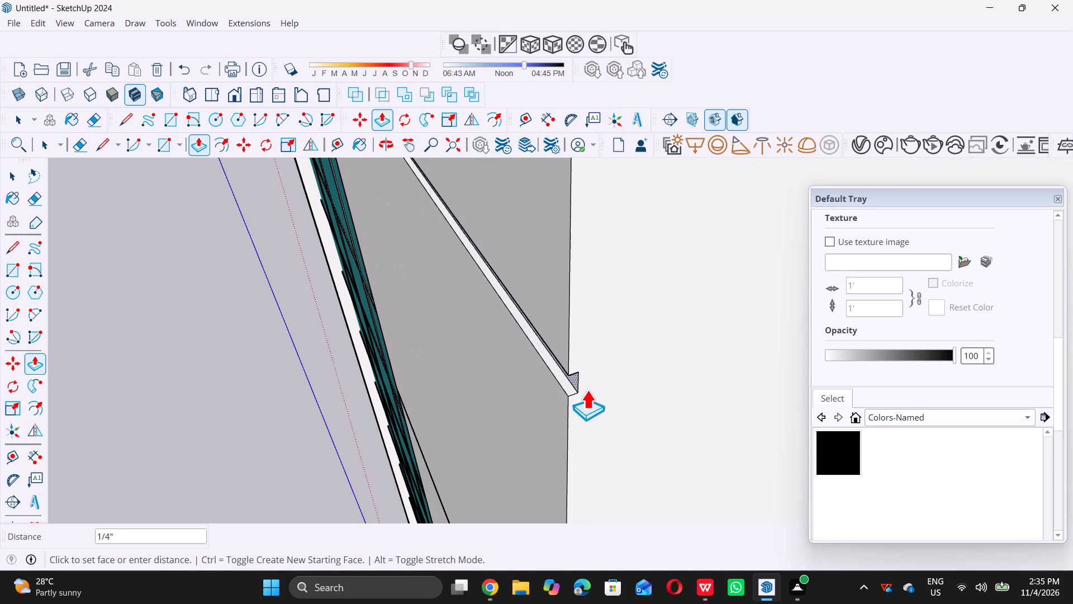
pyautogui.write('0.5')
pyautogui.hotkey('shift', '"')
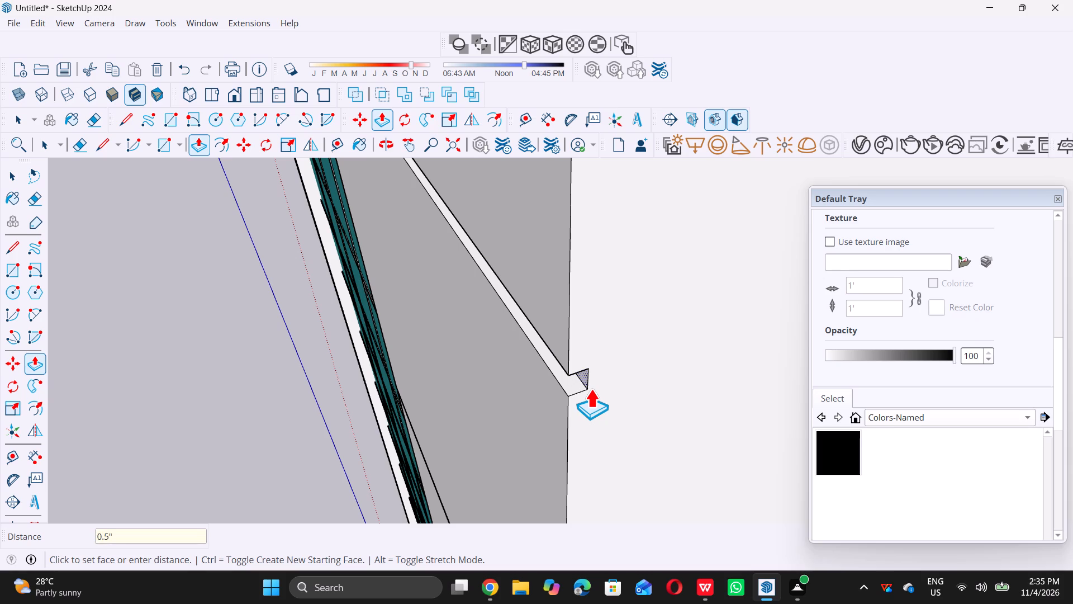
pyautogui.press('Return')
# Push the twenty-second joint strip from the bottom on the white column inward, repeating the 0.5" distance.
pyautogui.scroll(-3, 591, 389)
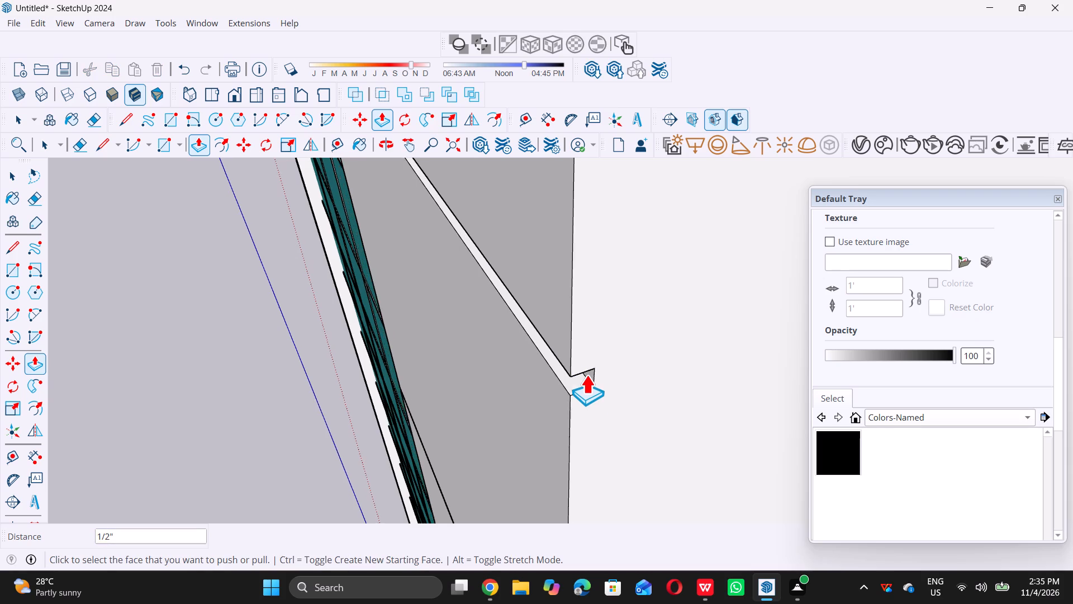
pyautogui.scroll(-20, 586, 375)
pyautogui.scroll(-5, 586, 375)
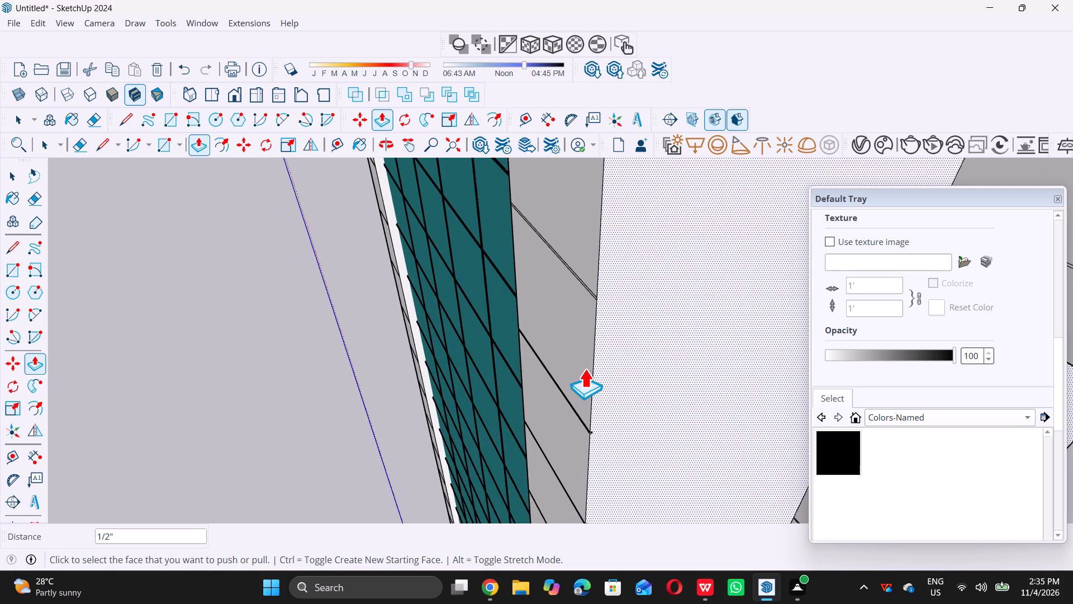
pyautogui.scroll(17, 589, 273)
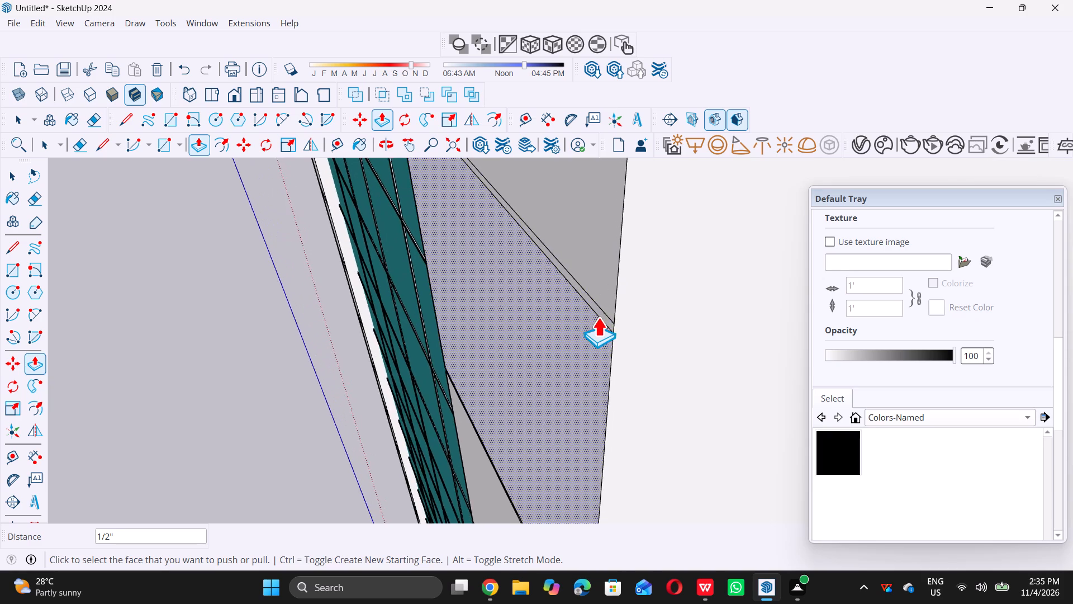
pyautogui.scroll(2, 598, 317)
pyautogui.doubleClick(609, 318)
# Push the twenty-third joint strip from the bottom on the white column beside the glass inward by 0.5".
pyautogui.scroll(-5, 586, 365)
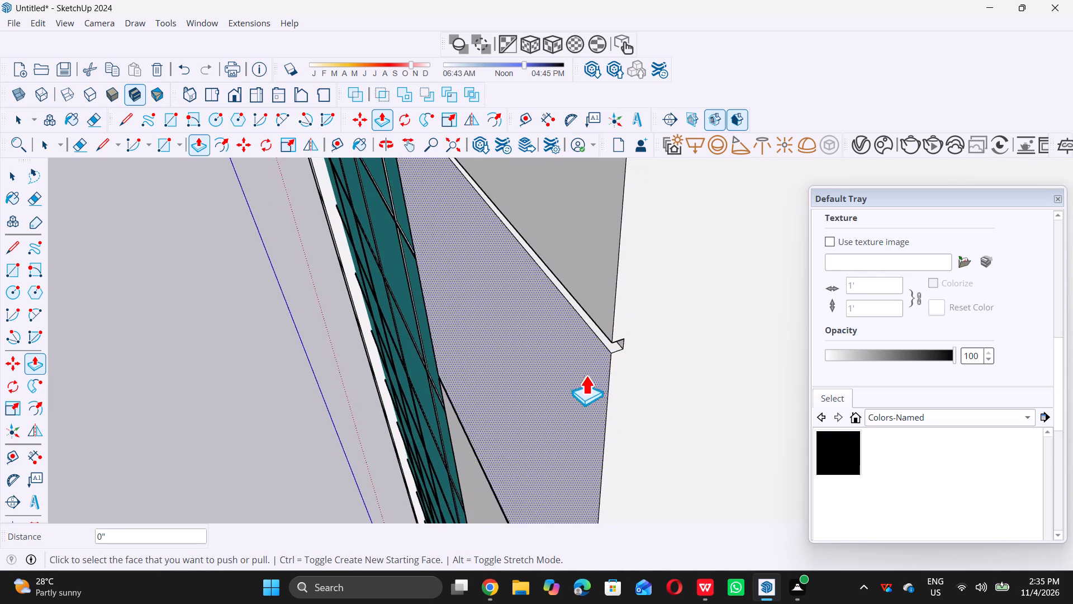
pyautogui.scroll(-20, 586, 375)
pyautogui.scroll(-5, 586, 375)
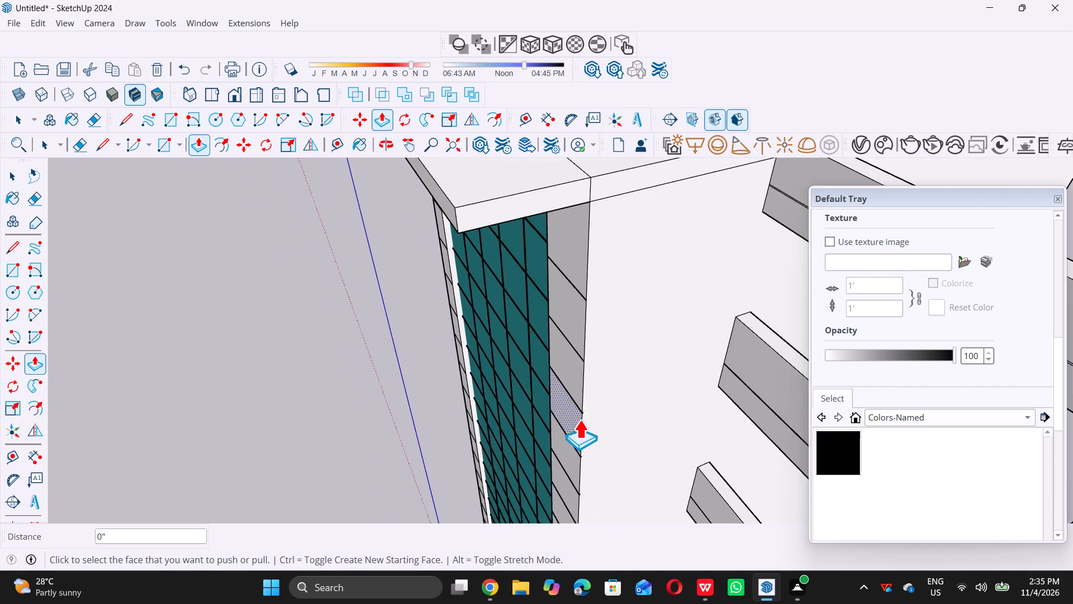
pyautogui.scroll(17, 585, 375)
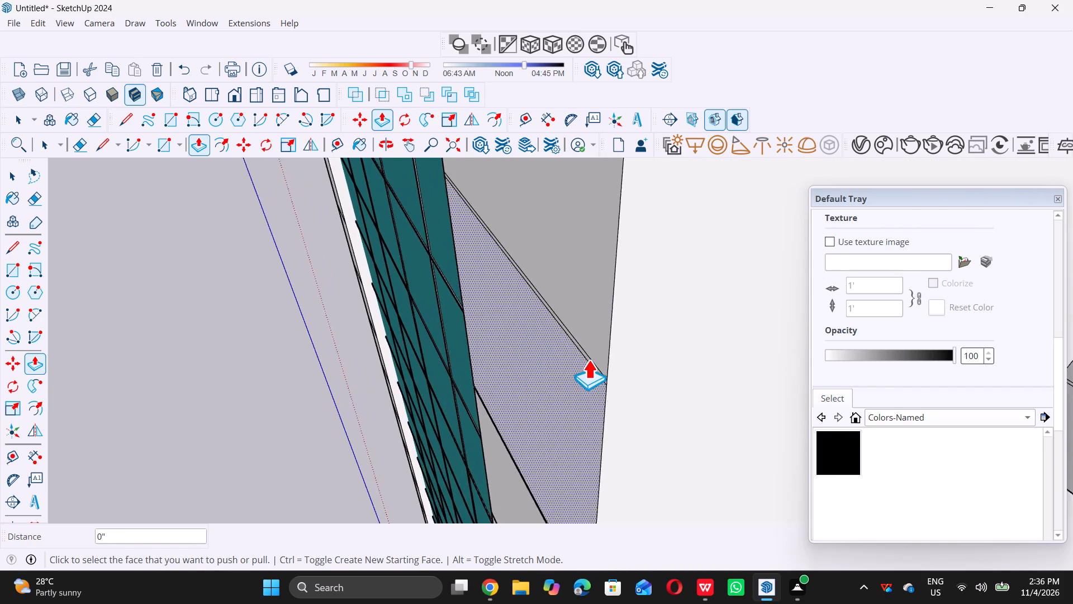
pyautogui.scroll(7, 588, 360)
pyautogui.click(610, 385)
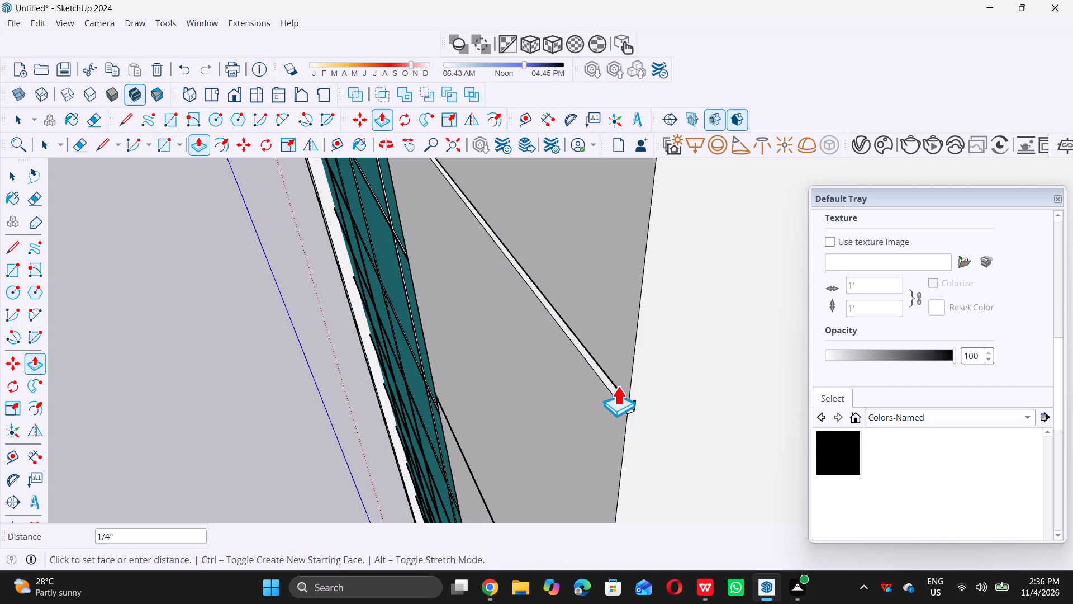
pyautogui.write('0.')
pyautogui.press('5')
pyautogui.hotkey('shift', '"')
pyautogui.press('Return')
# Push the twenty-fourth joint strip from the bottom on the white column inward, repeating the 0.5" distance.
pyautogui.scroll(-16, 542, 406)
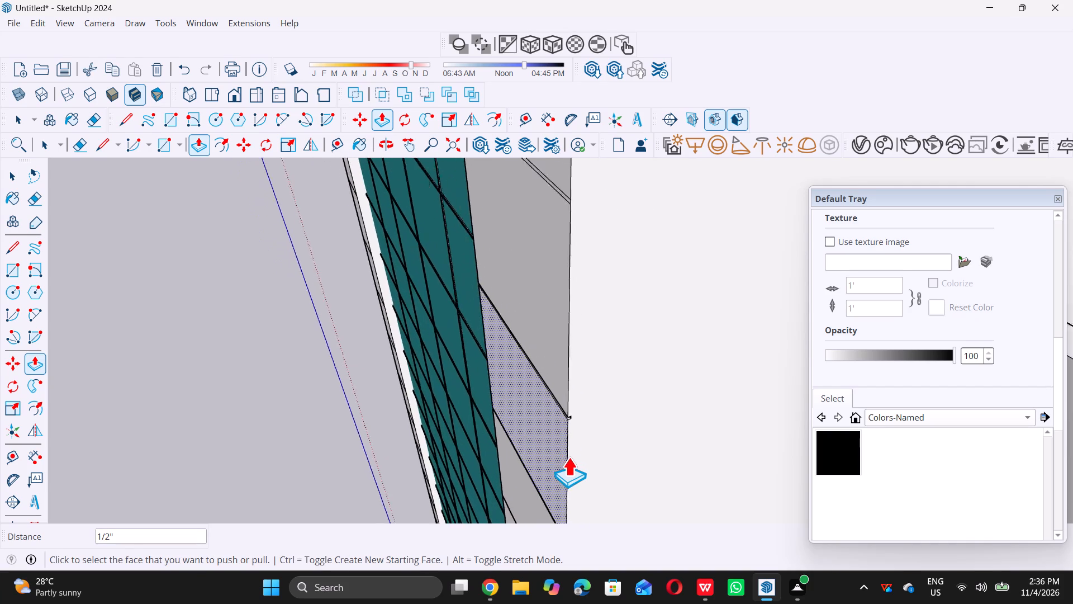
pyautogui.scroll(-11, 568, 457)
pyautogui.scroll(12, 559, 395)
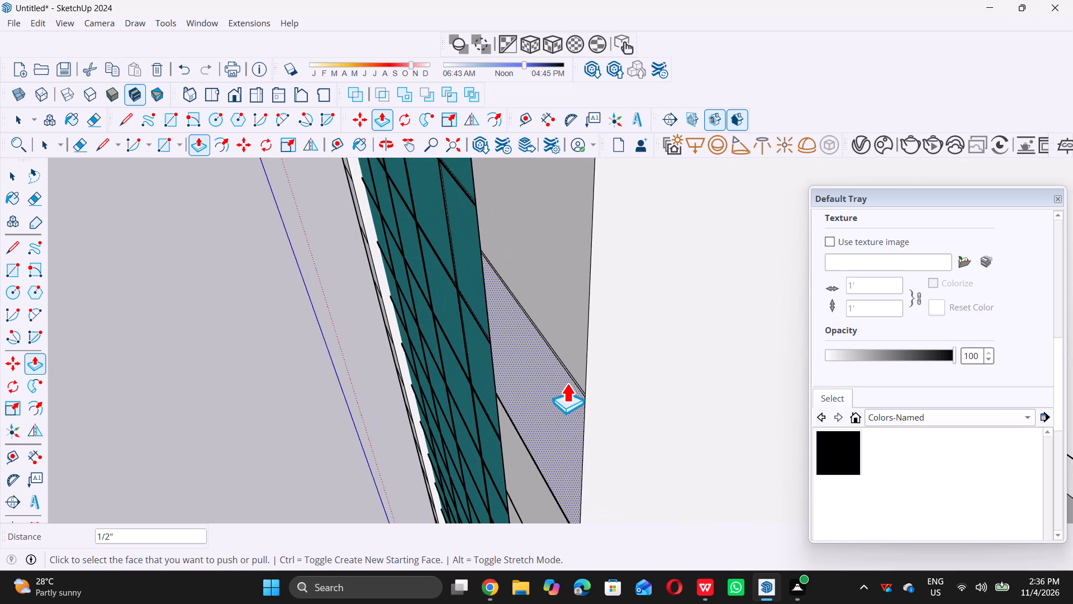
pyautogui.scroll(15, 573, 386)
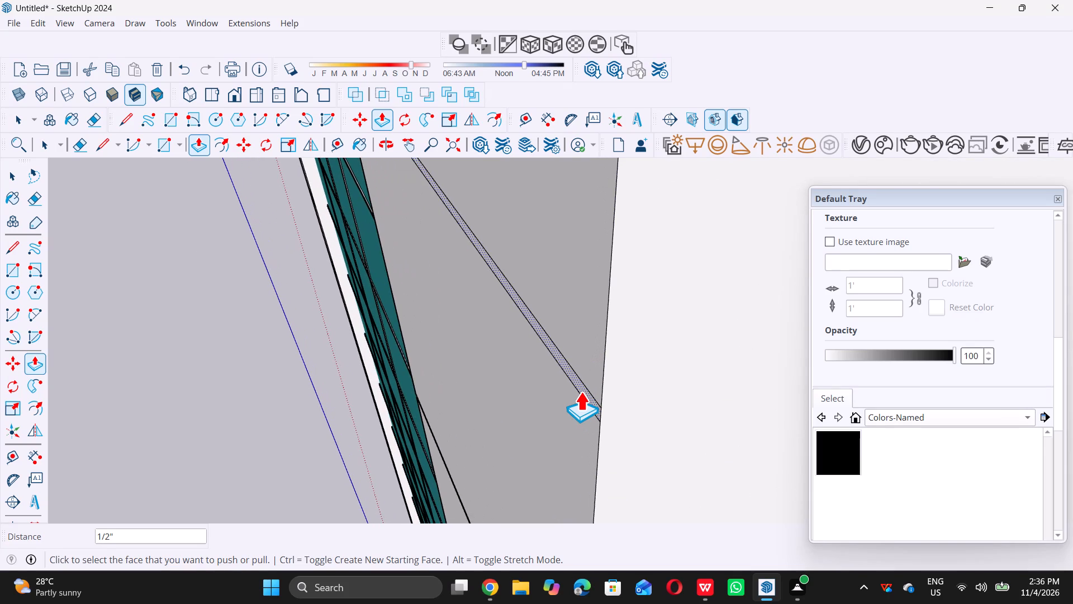
pyautogui.doubleClick(581, 391)
# Push the lowest joint strip beside the glass on the white column at the facade's opposite edge inward by 0.5".
pyautogui.scroll(-20, 580, 414)
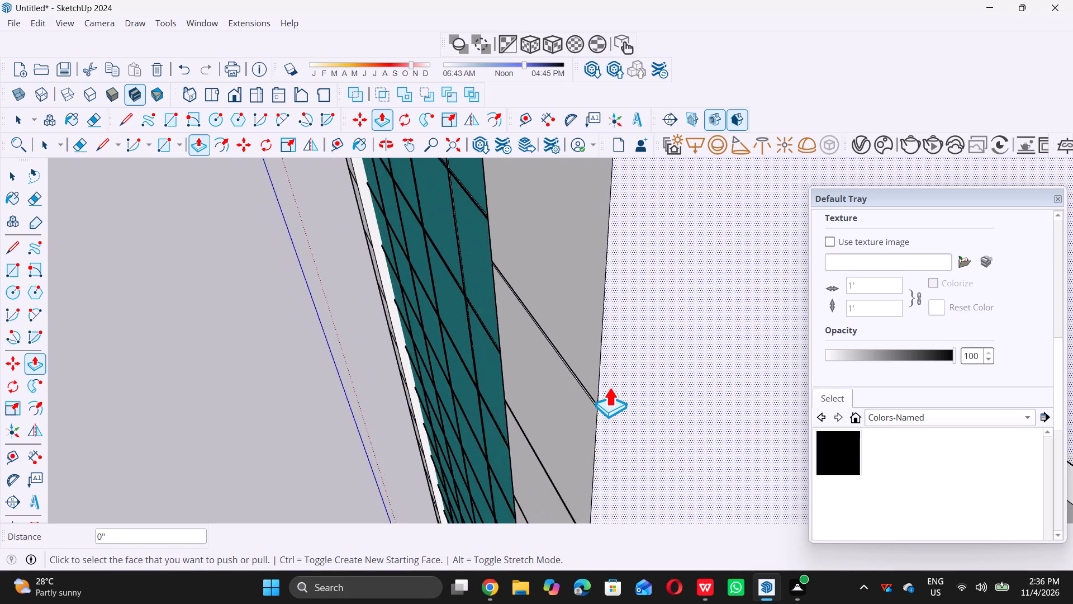
pyautogui.scroll(-20, 609, 387)
pyautogui.scroll(-15, 609, 387)
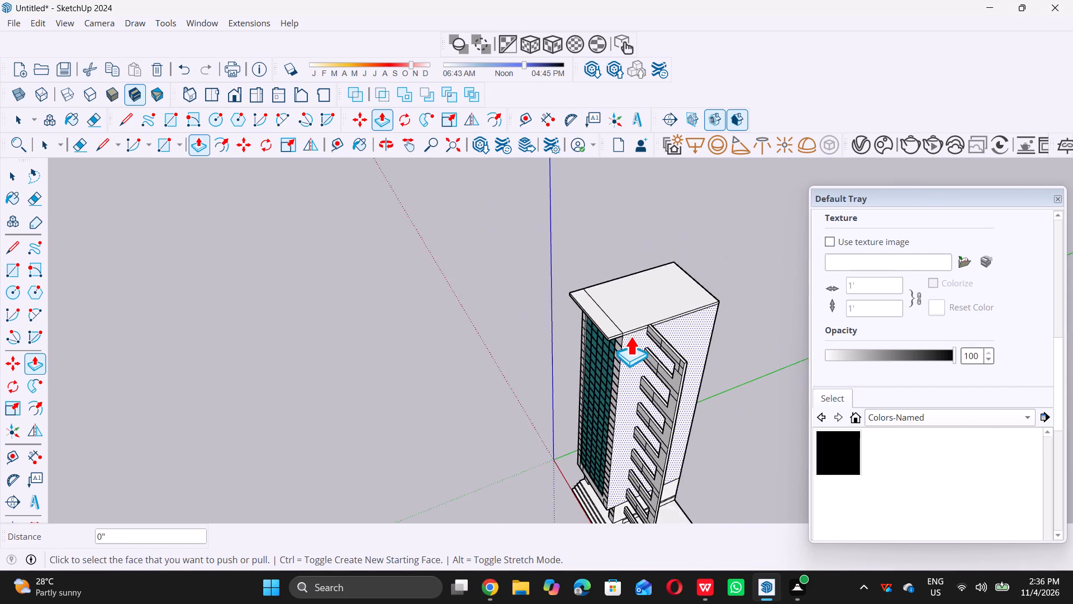
pyautogui.scroll(-4, 630, 336)
pyautogui.moveTo(480, 423); pyautogui.dragTo(818, 366, button='middle')
pyautogui.moveTo(485, 473); pyautogui.dragTo(671, 427, button='middle')
pyautogui.scroll(6, 605, 384)
pyautogui.scroll(6, 543, 421)
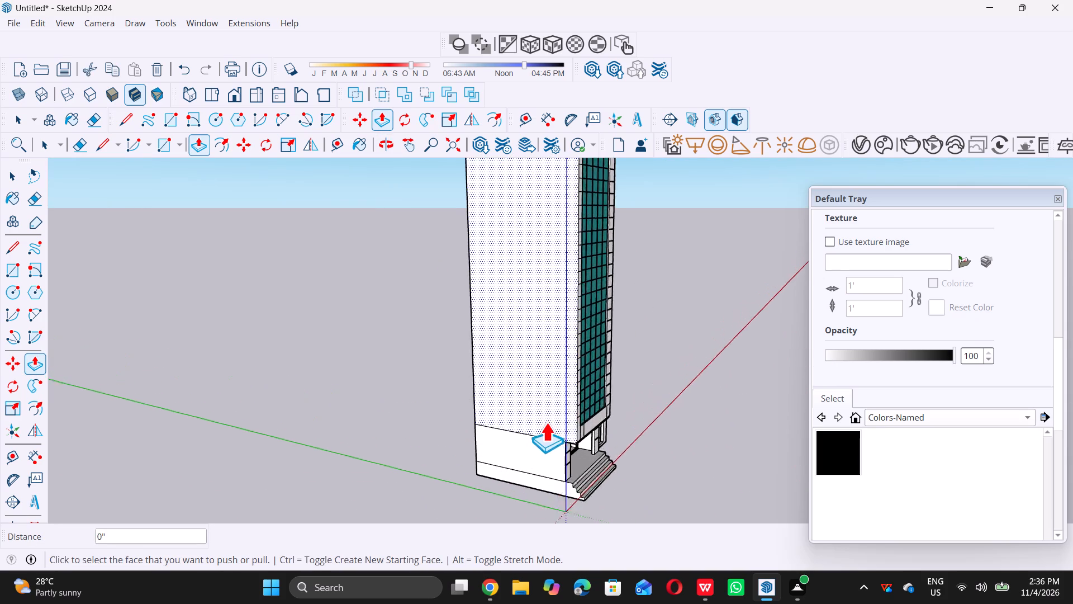
pyautogui.scroll(5, 632, 427)
pyautogui.moveTo(615, 431); pyautogui.dragTo(559, 457, button='middle')
pyautogui.middleClick(558, 457)
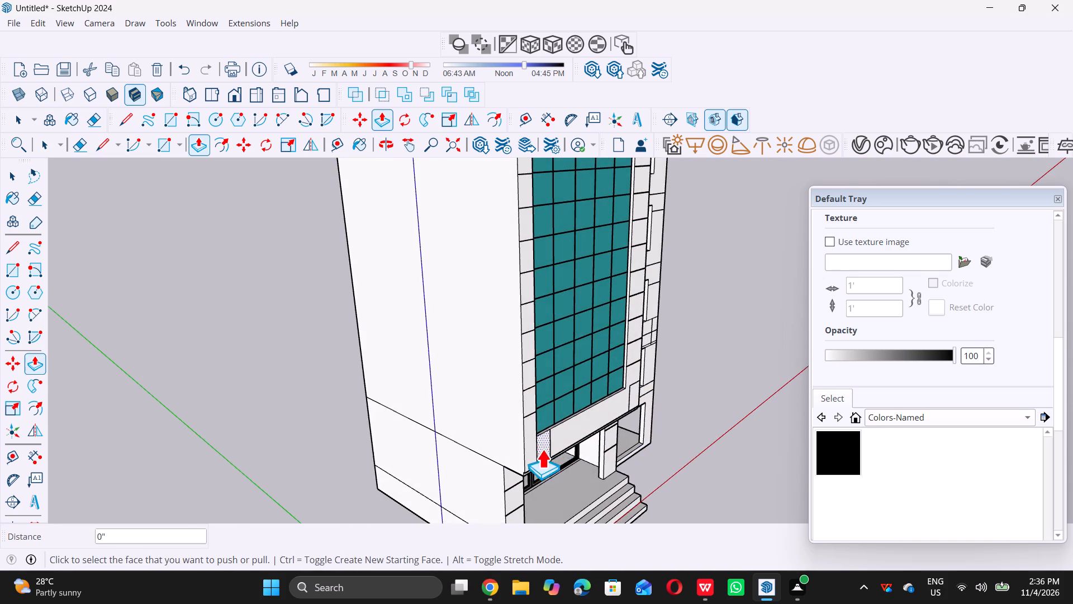
pyautogui.scroll(19, 521, 427)
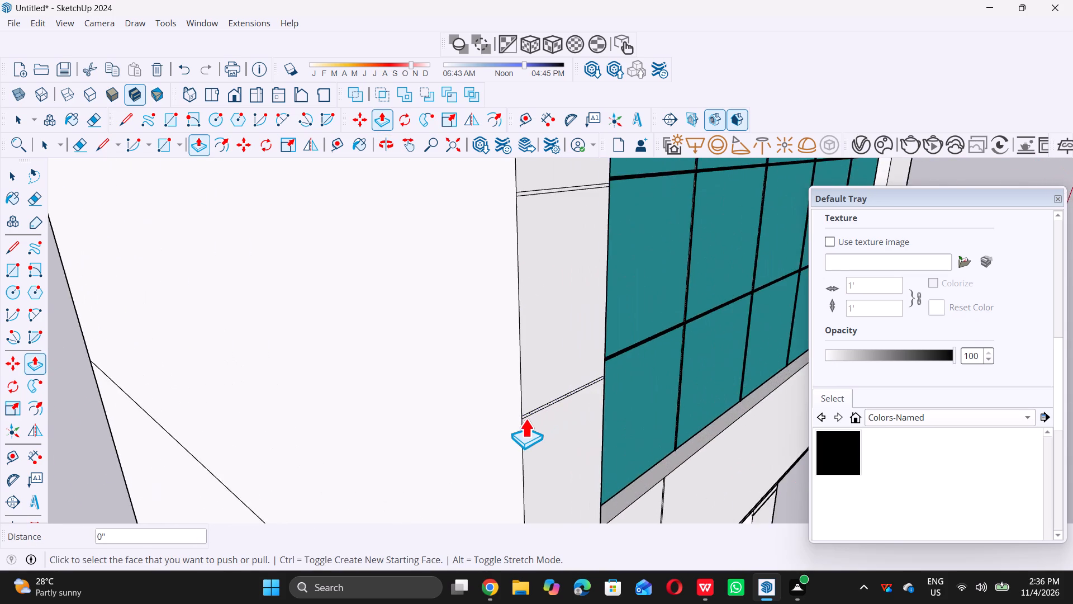
pyautogui.scroll(13, 525, 418)
pyautogui.click(517, 408)
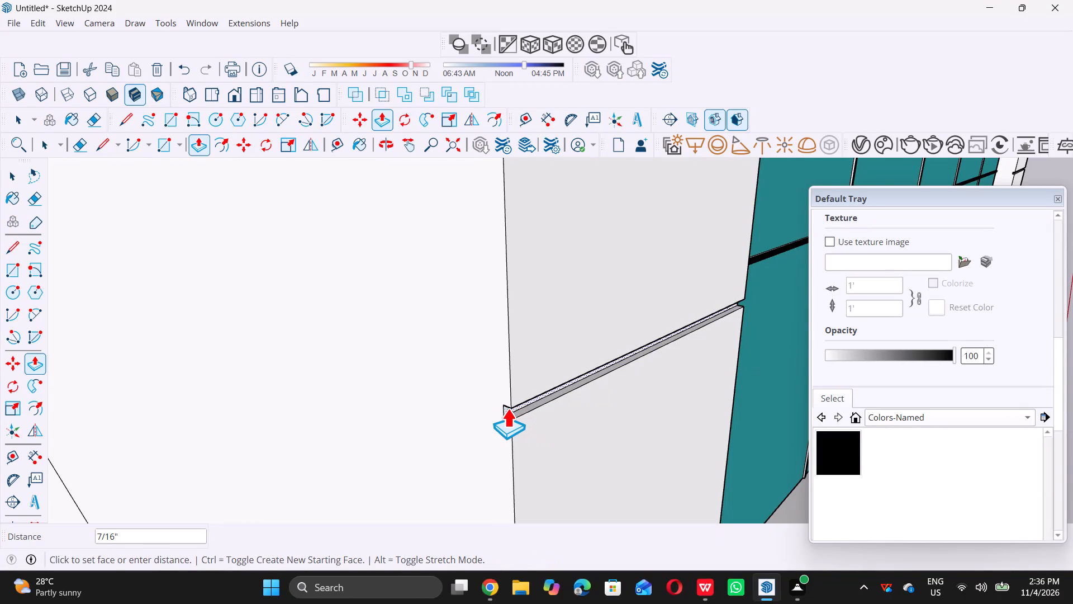
pyautogui.write('0.')
pyautogui.press('5')
pyautogui.hotkey('shift', '"')
pyautogui.press('Return')
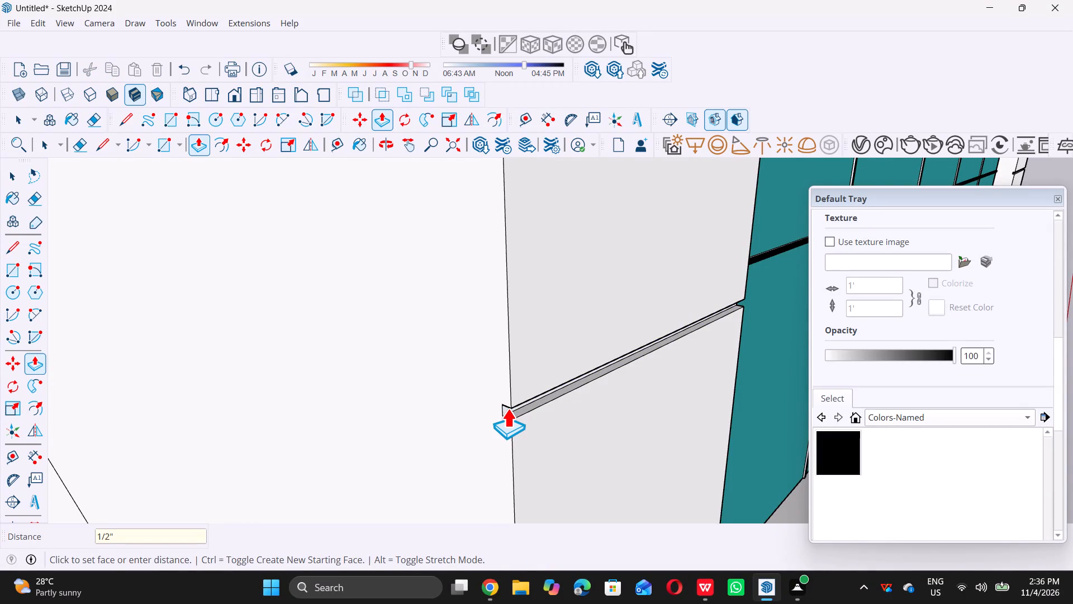
# Push the second joint strip from the bottom on this white column inward, repeating the 0.5" distance.
pyautogui.scroll(-20, 507, 408)
pyautogui.scroll(-7, 507, 408)
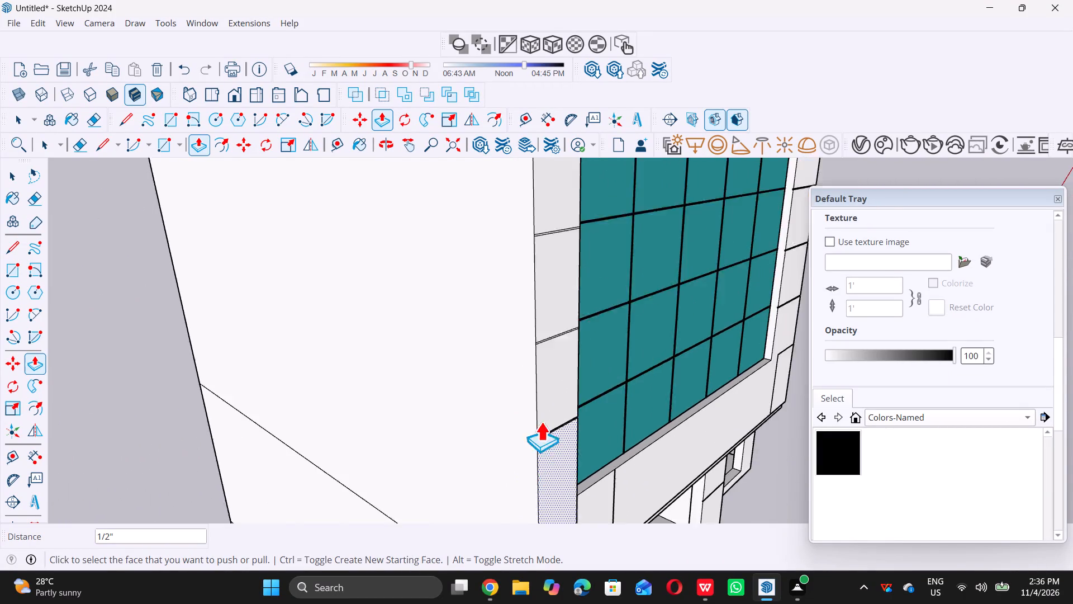
pyautogui.scroll(14, 542, 350)
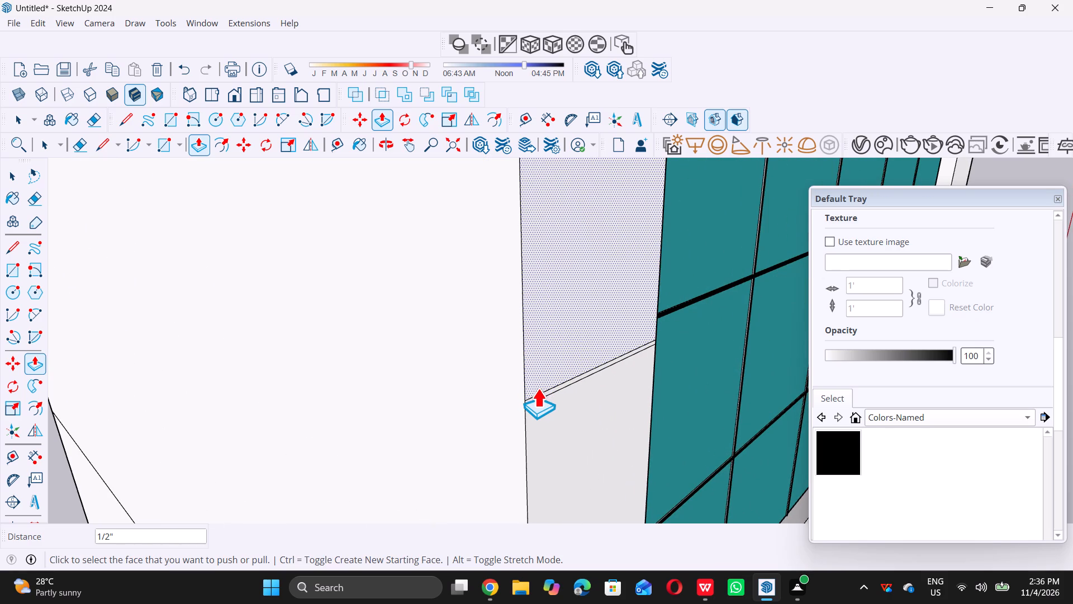
pyautogui.scroll(4, 536, 393)
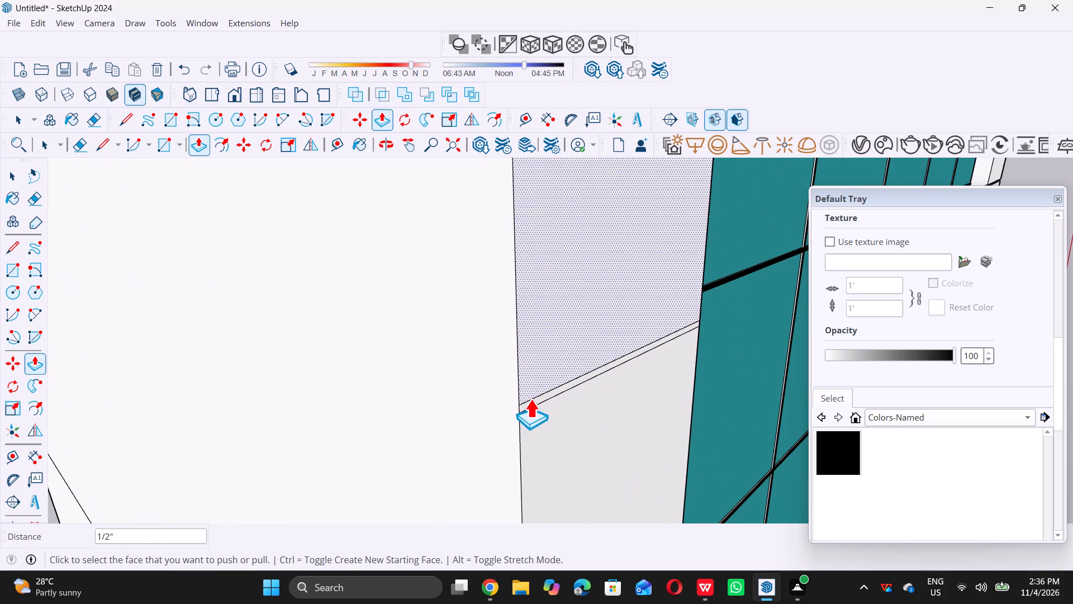
pyautogui.doubleClick(525, 406)
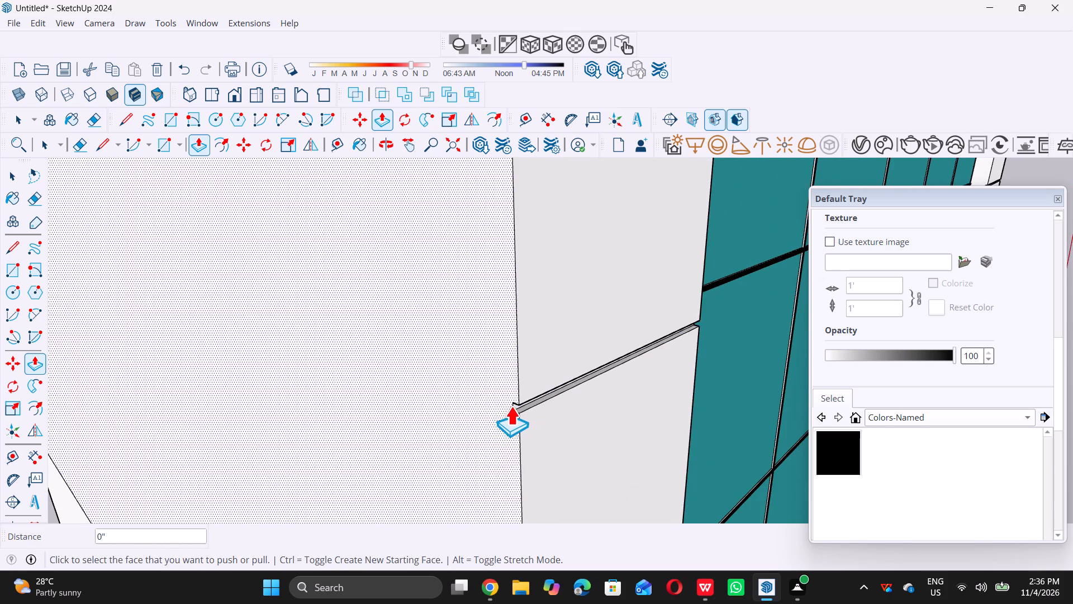
# Push the third joint strip from the bottom on the white column beside the glass inward, repeating the 0.5" distance.
pyautogui.scroll(-18, 530, 430)
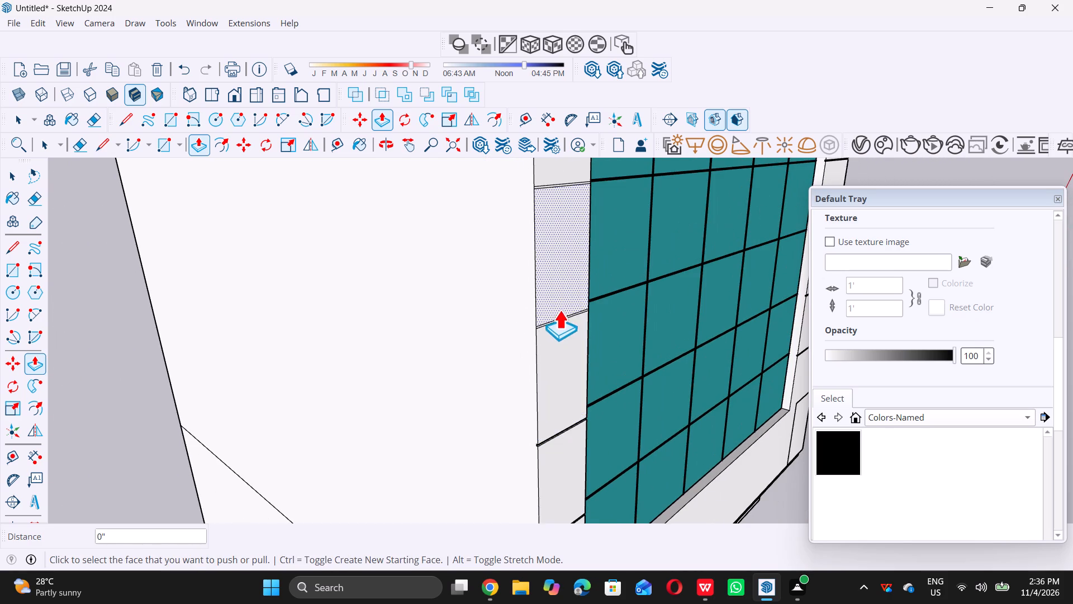
pyautogui.scroll(15, 553, 306)
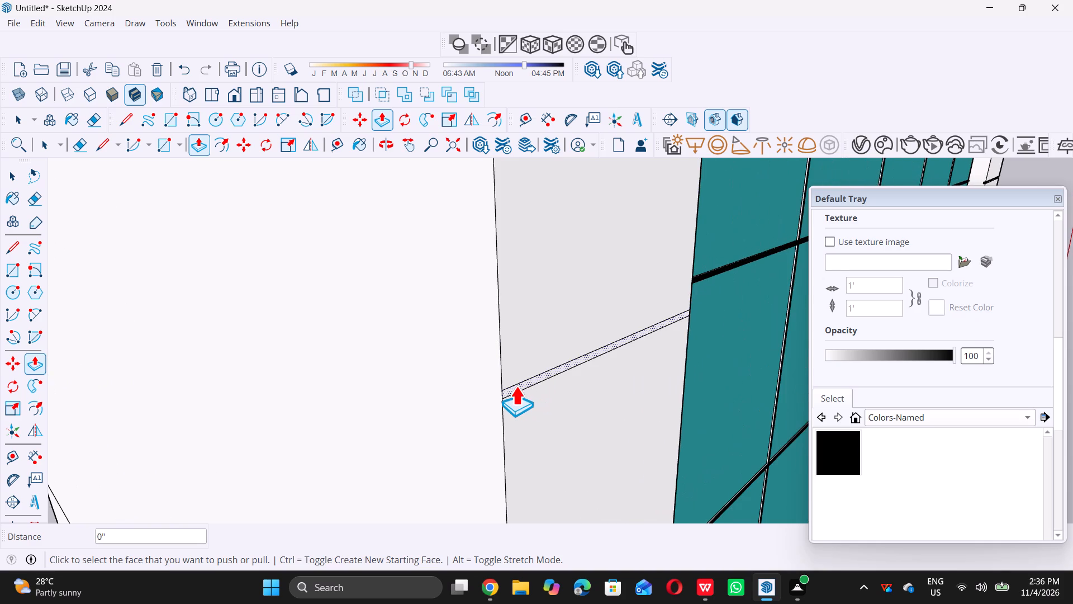
pyautogui.doubleClick(515, 386)
# Push the fourth joint strip from the bottom on the white column inward, repeating the 0.5" distance.
pyautogui.scroll(-9, 492, 398)
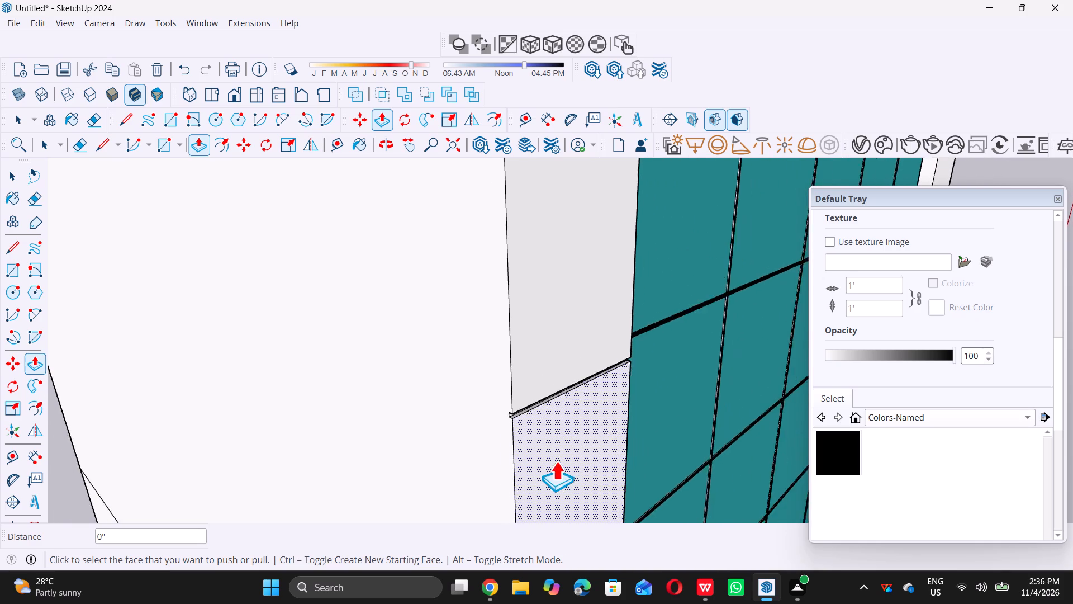
pyautogui.scroll(-16, 556, 461)
pyautogui.scroll(7, 587, 378)
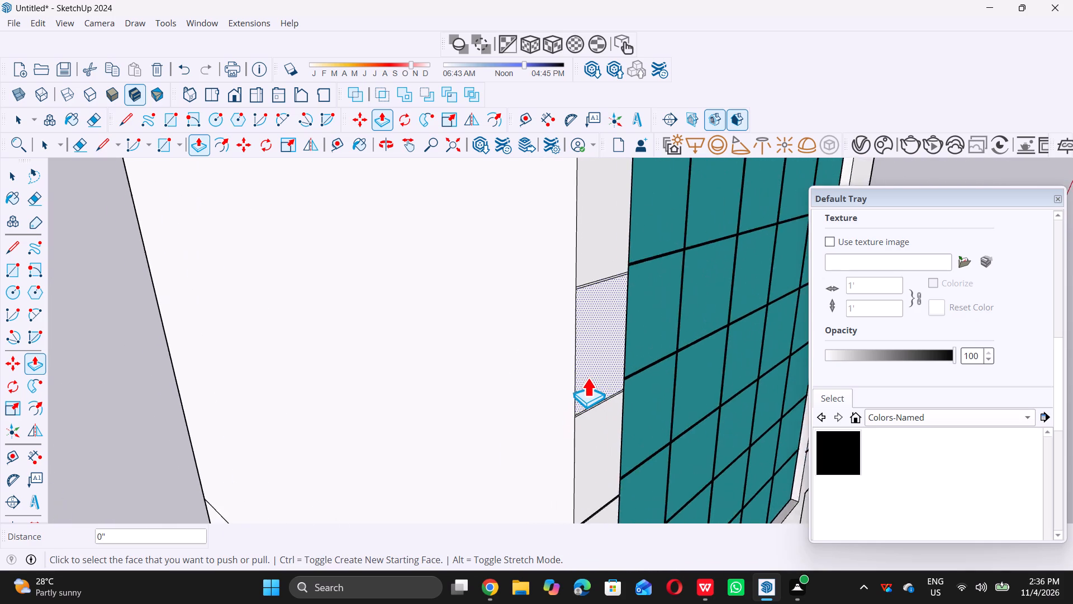
pyautogui.scroll(6, 587, 377)
pyautogui.scroll(6, 577, 438)
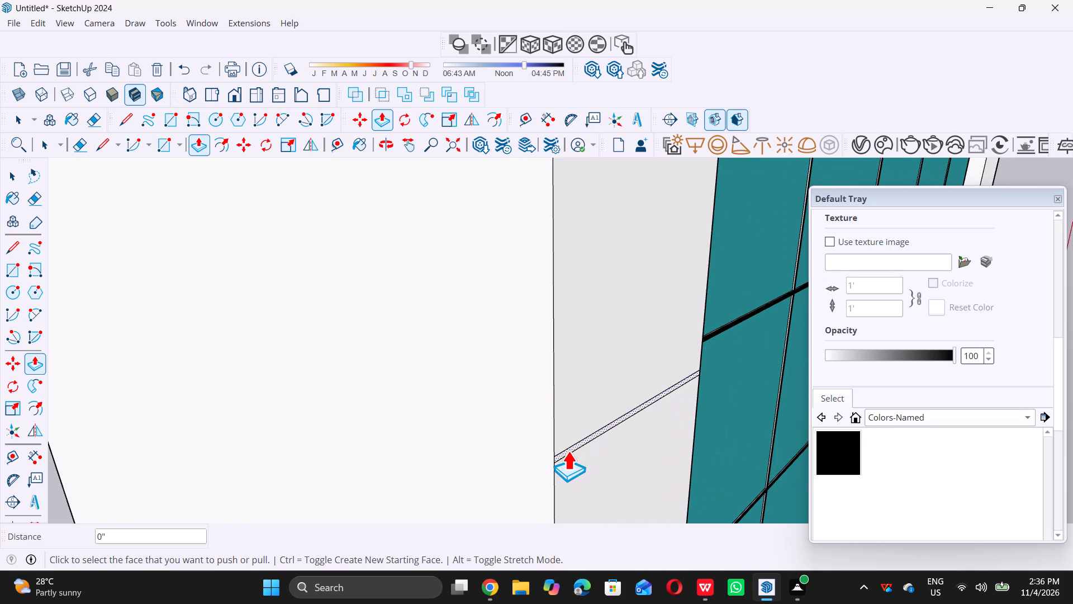
pyautogui.doubleClick(567, 451)
# Push the fifth joint strip from the bottom on the white column beside the glass inward by 0.5".
pyautogui.scroll(-10, 558, 457)
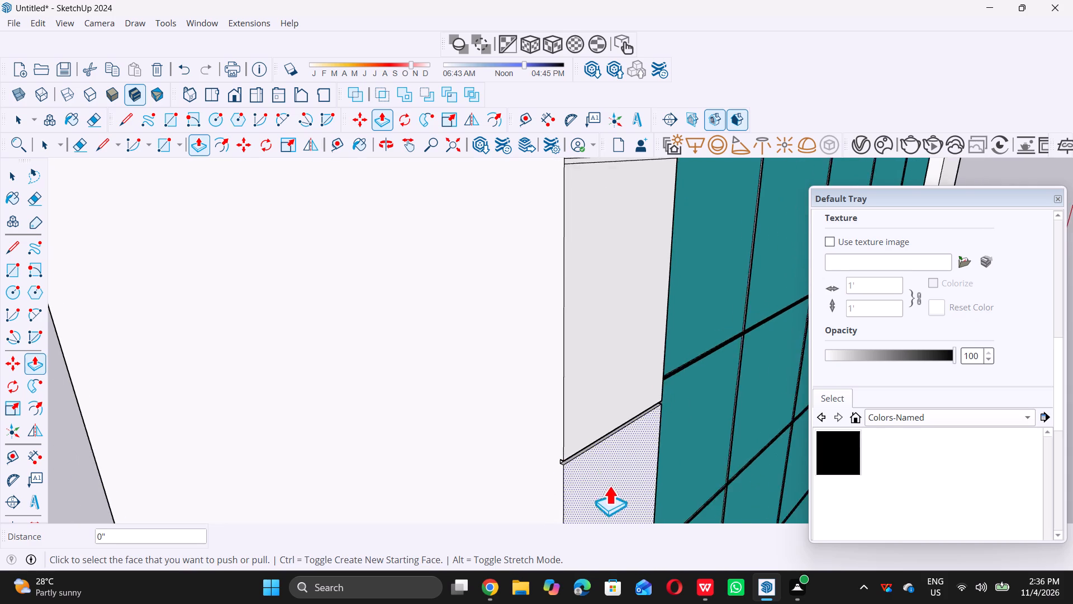
pyautogui.scroll(-10, 609, 485)
pyautogui.scroll(12, 612, 389)
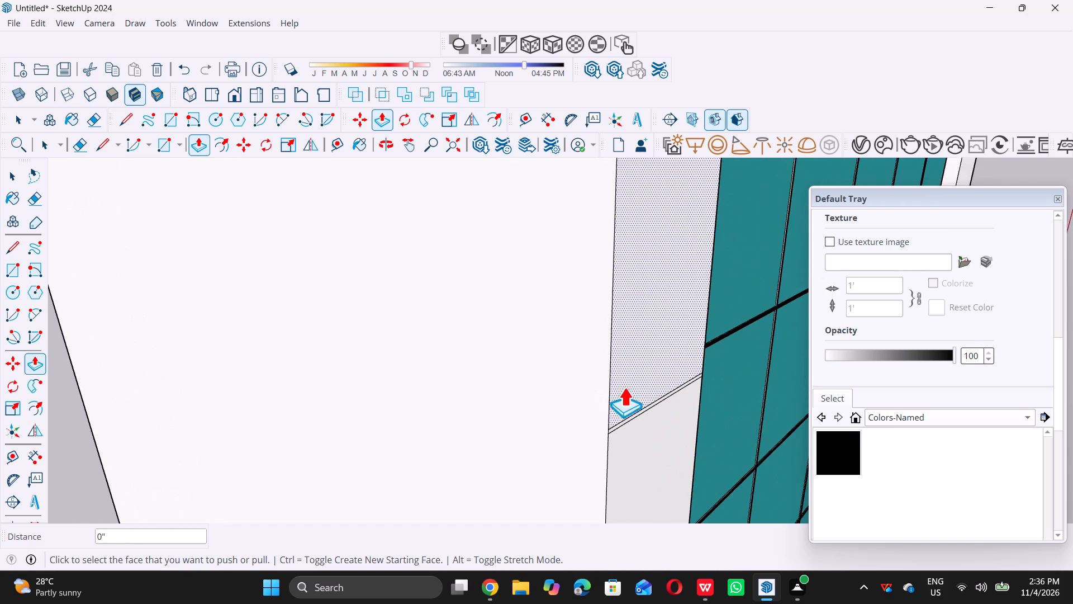
pyautogui.scroll(5, 626, 392)
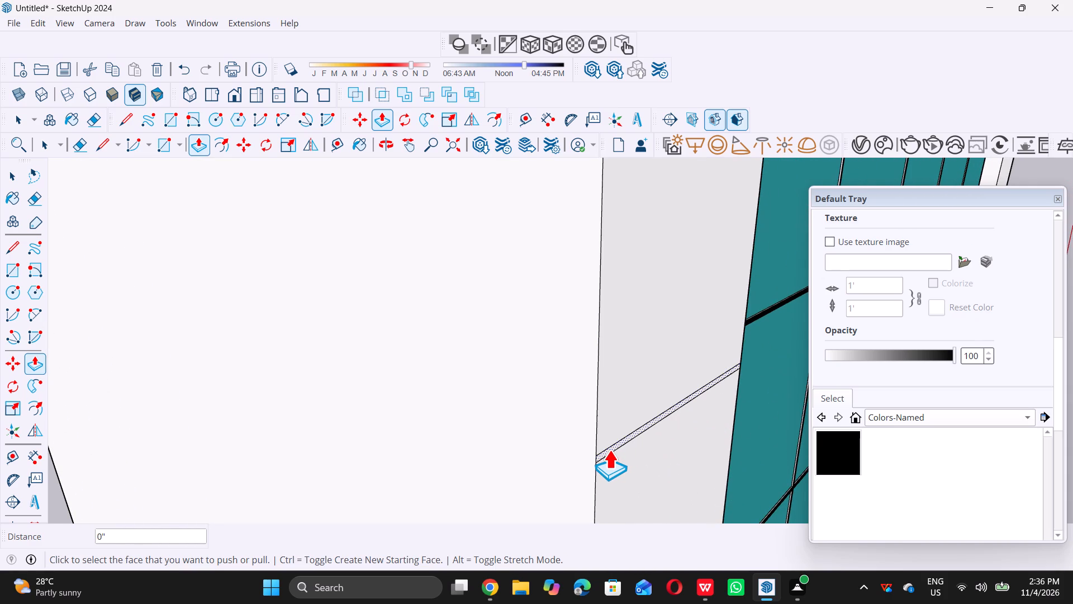
pyautogui.click(607, 450)
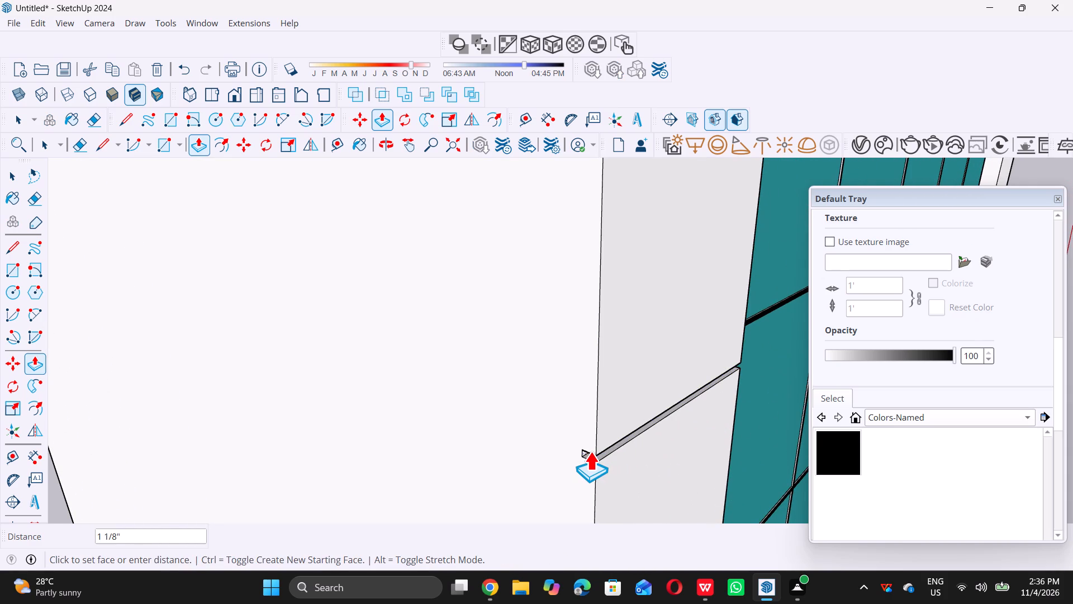
pyautogui.write('0.5')
pyautogui.hotkey('shift', '"')
pyautogui.press('Return')
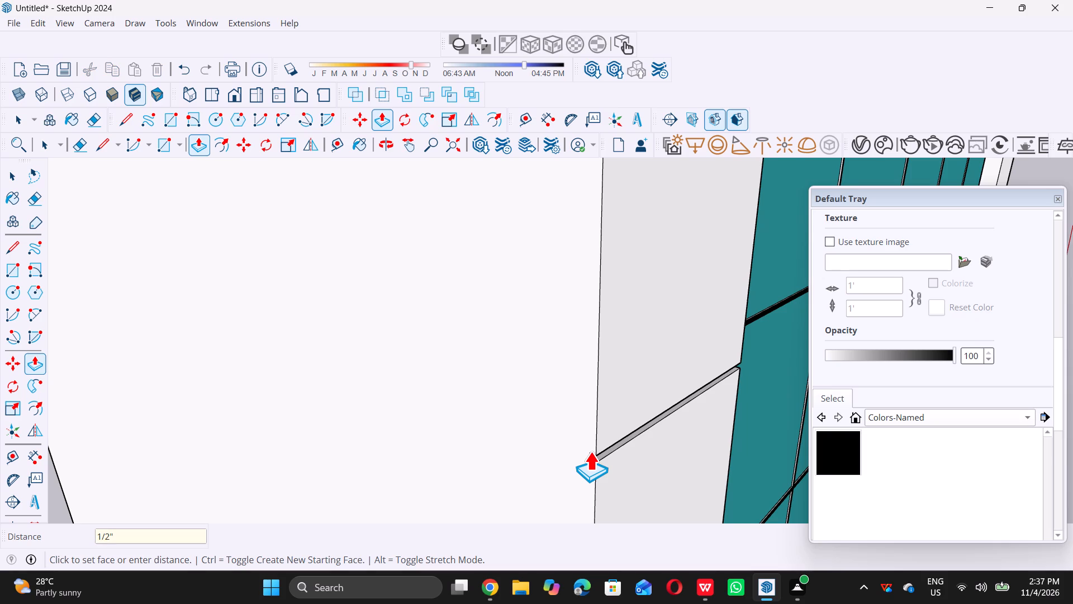
# Push the sixth joint strip from the bottom on the white column beside the glass inward by 0.5".
pyautogui.scroll(-20, 599, 466)
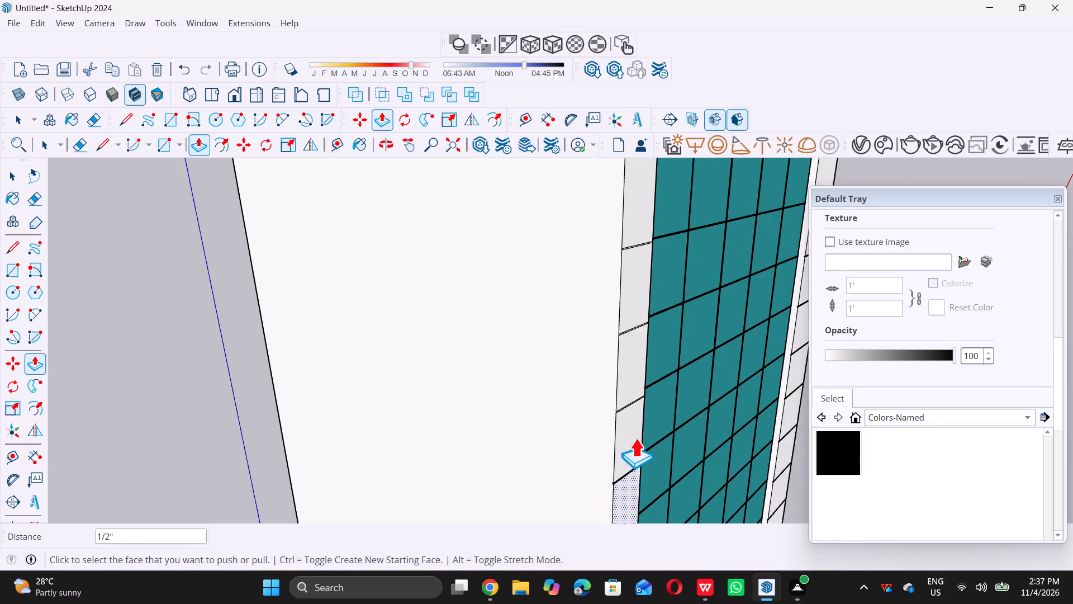
pyautogui.scroll(7, 606, 363)
pyautogui.scroll(6, 644, 441)
pyautogui.scroll(-9, 641, 449)
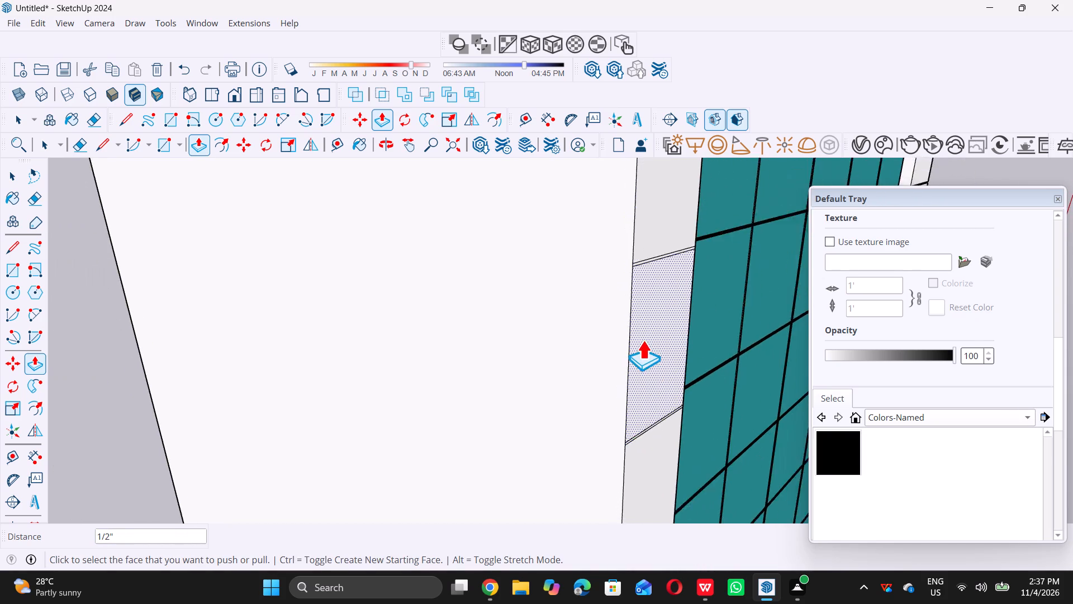
pyautogui.scroll(-2, 643, 340)
pyautogui.scroll(19, 638, 413)
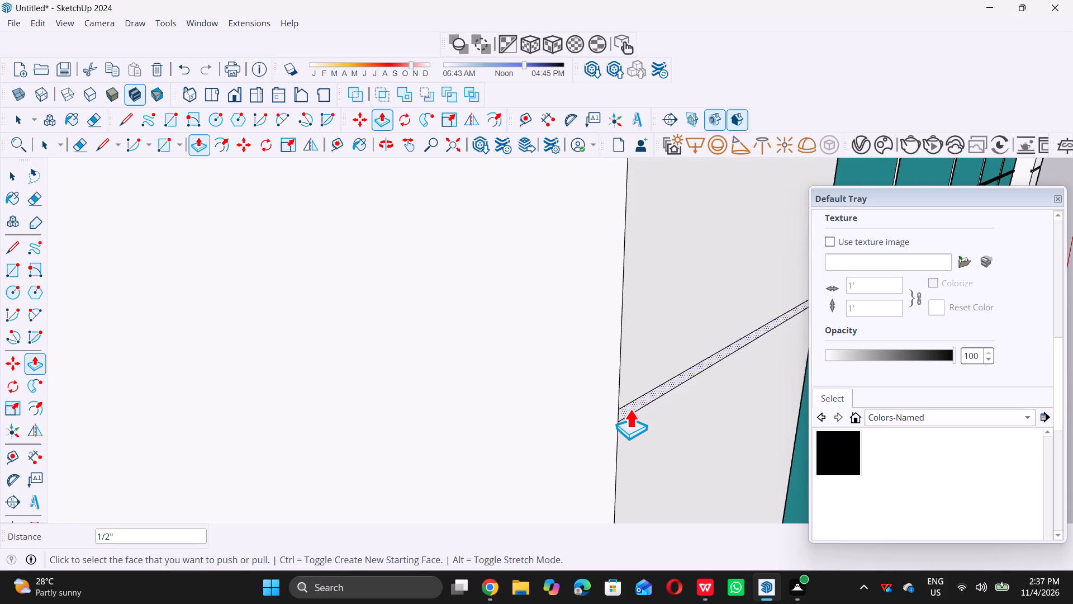
pyautogui.click(628, 409)
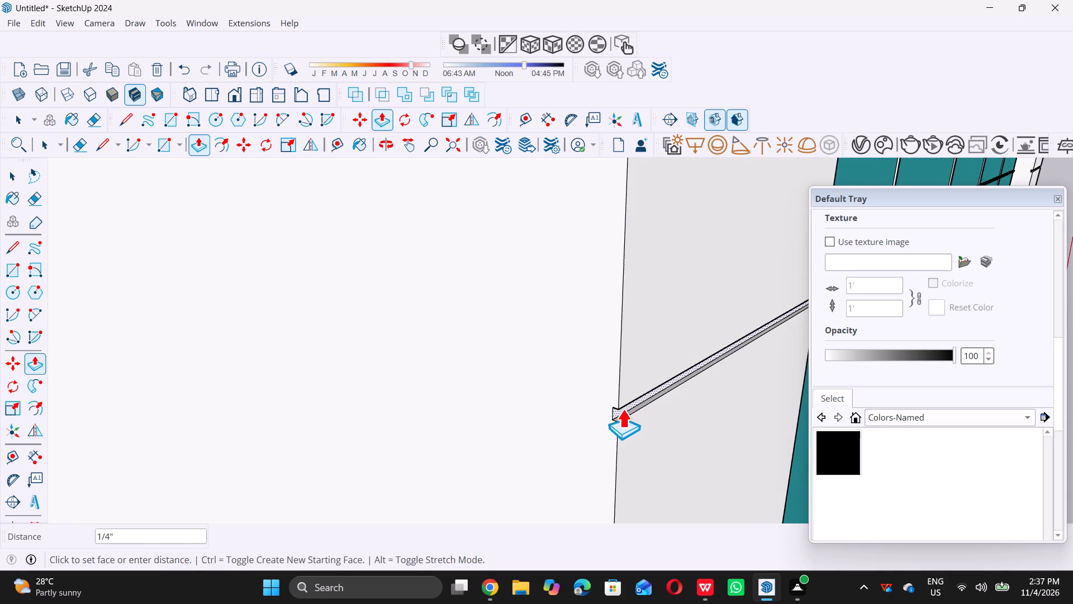
pyautogui.write('0.5"')
pyautogui.press('Return')
# Push the seventh joint strip from the bottom on the white column beside the glass inward by 0.5".
pyautogui.scroll(-2, 596, 404)
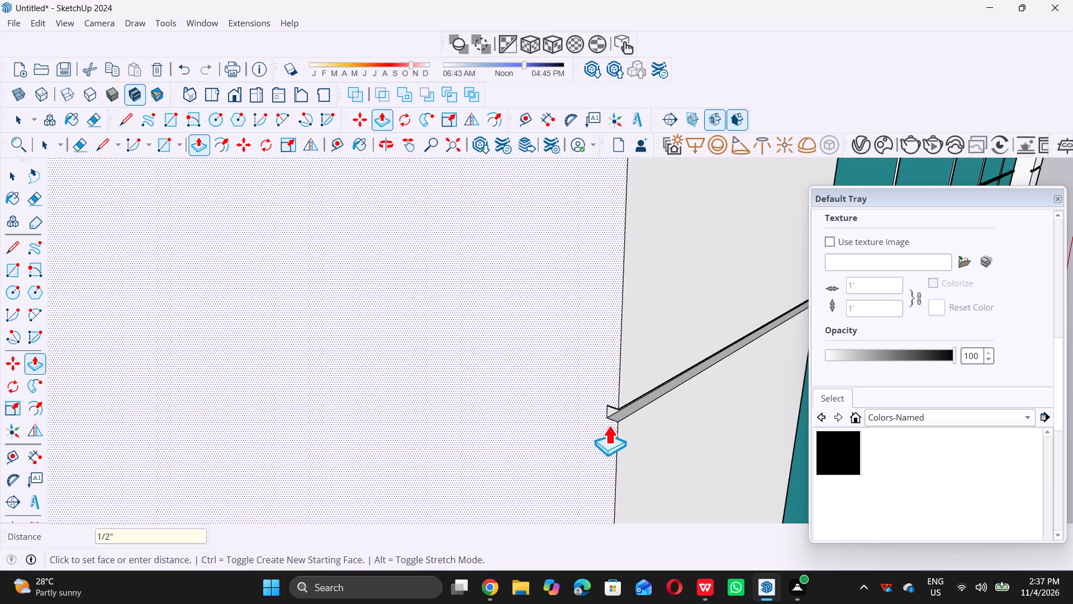
pyautogui.scroll(-20, 609, 425)
pyautogui.scroll(-9, 609, 425)
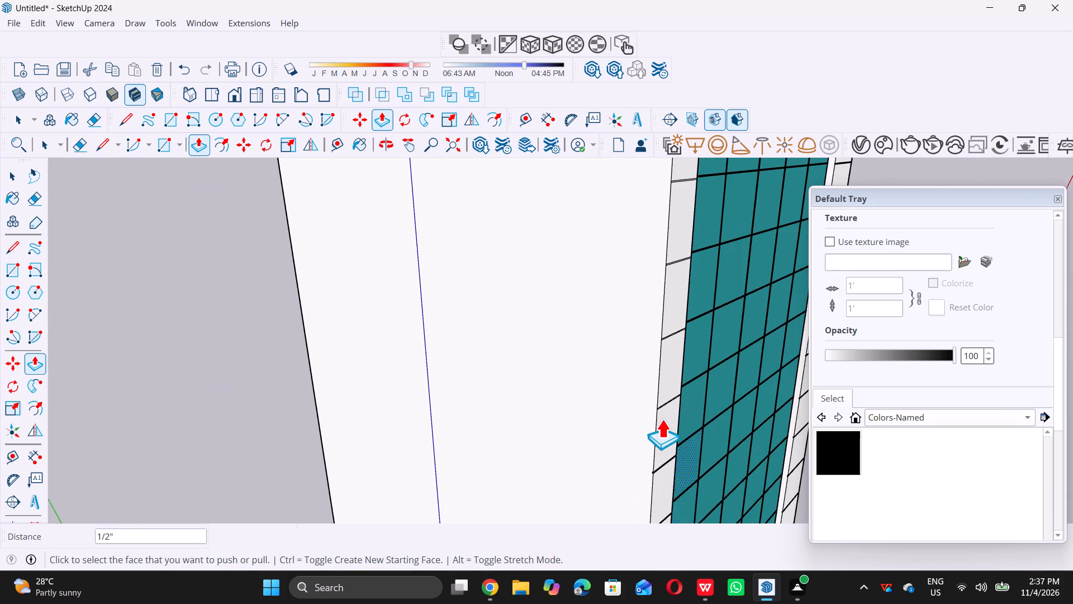
pyautogui.scroll(20, 659, 391)
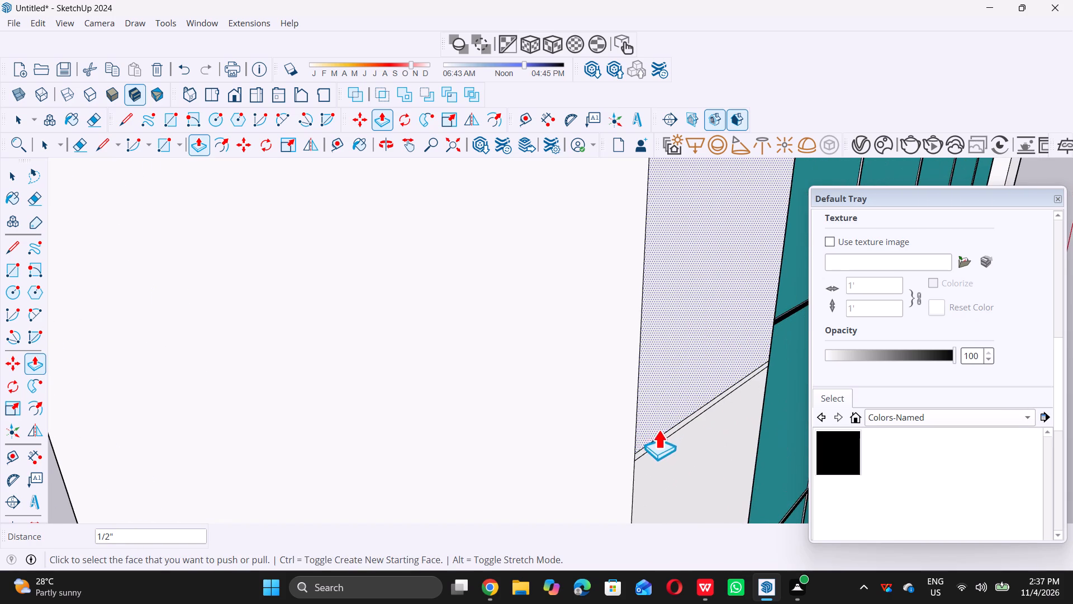
pyautogui.scroll(6, 643, 448)
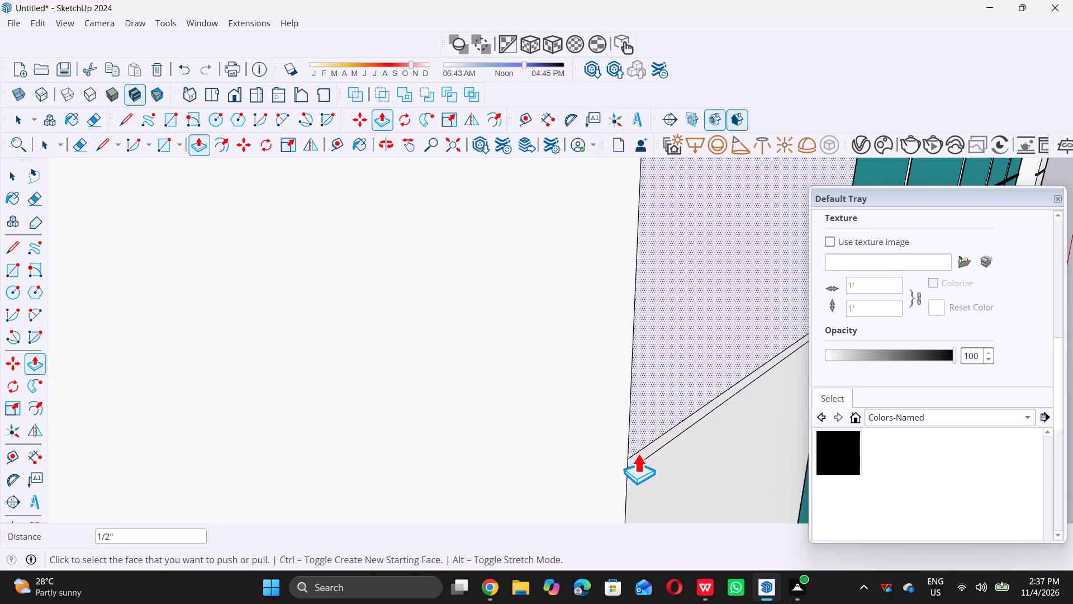
pyautogui.click(639, 455)
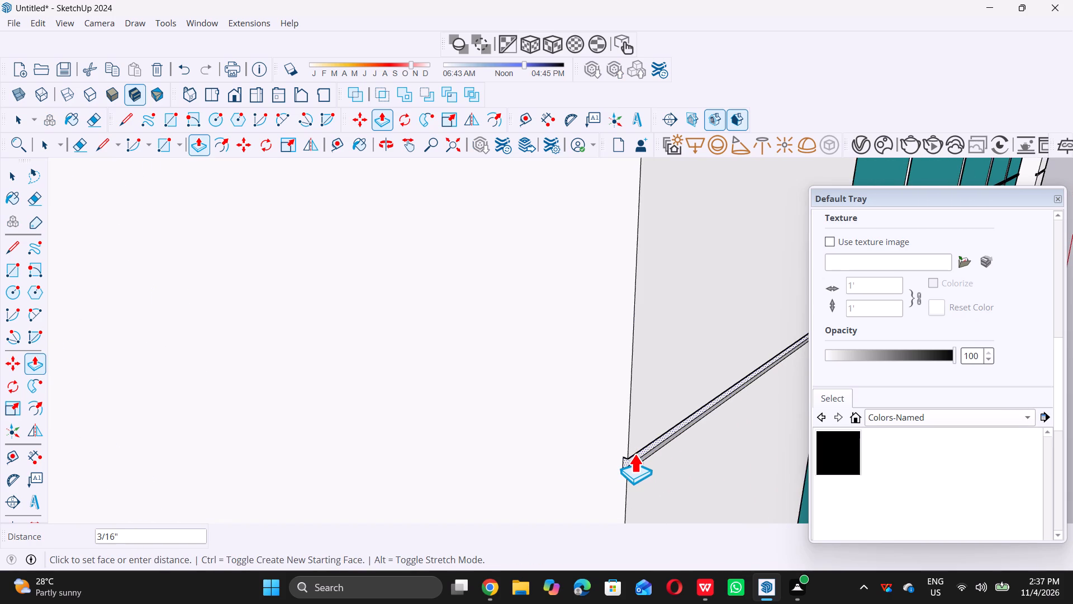
pyautogui.write('0.5"')
pyautogui.press('Return')
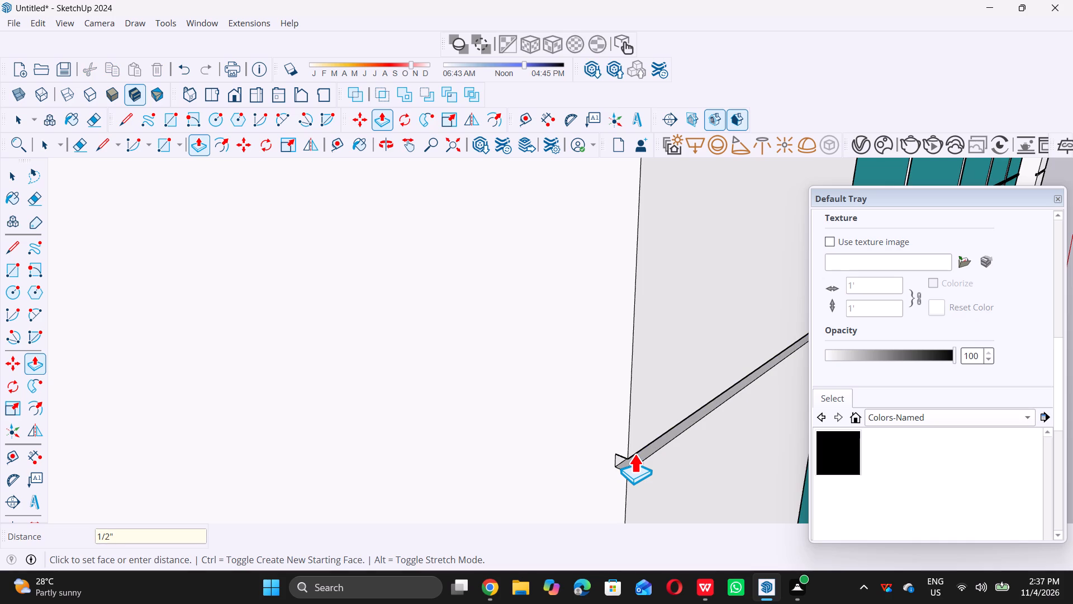
pyautogui.scroll(-20, 634, 454)
pyautogui.scroll(-1, 634, 454)
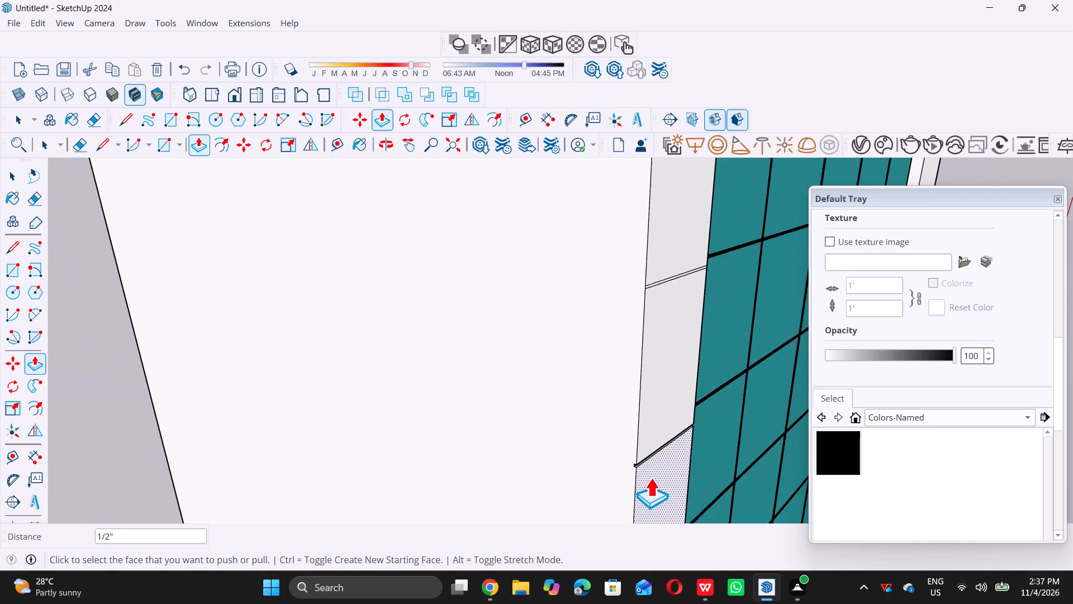
# Push the eighth joint strip from the bottom on the white column beside the glass inward, repeating the 0.5" distance.
pyautogui.scroll(-7, 651, 478)
pyautogui.scroll(11, 634, 381)
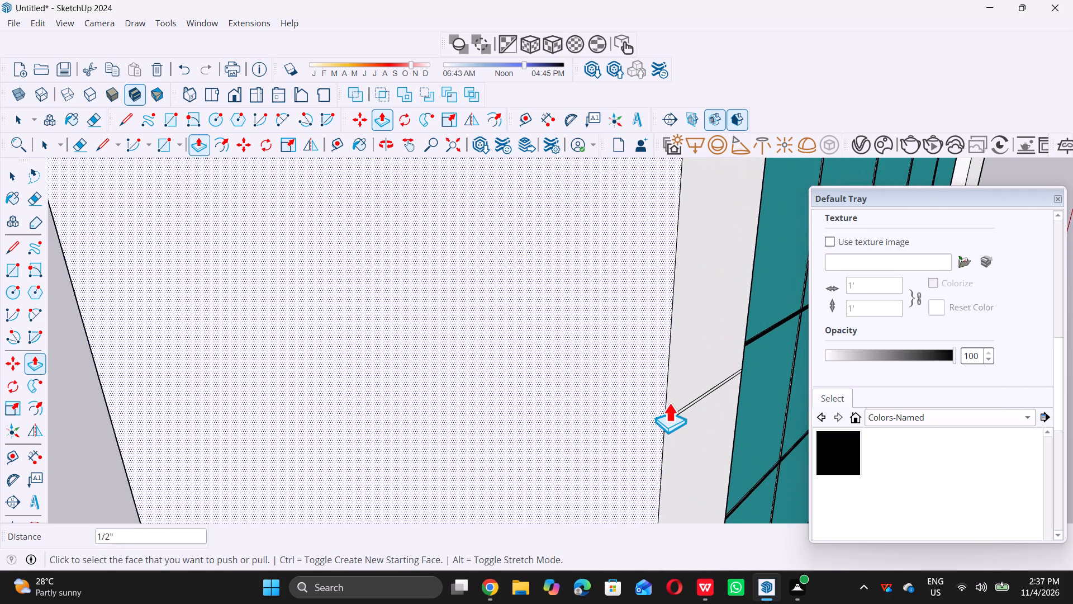
pyautogui.scroll(6, 683, 410)
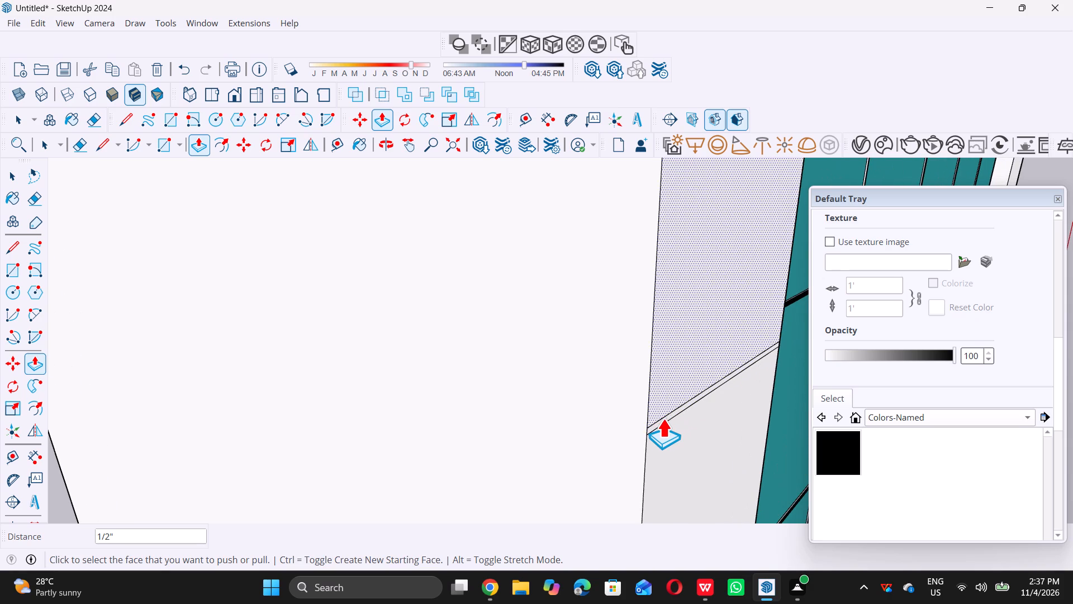
pyautogui.doubleClick(655, 426)
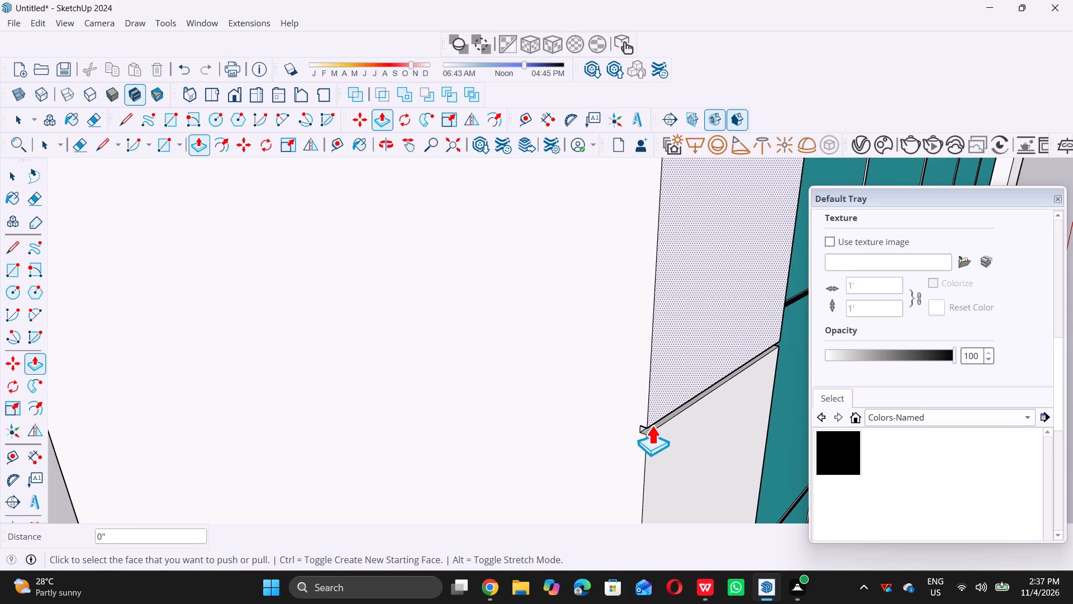
# Push the ninth joint strip from the bottom on the white column beside the glass inward by 0.5".
pyautogui.scroll(-20, 653, 435)
pyautogui.scroll(-8, 653, 435)
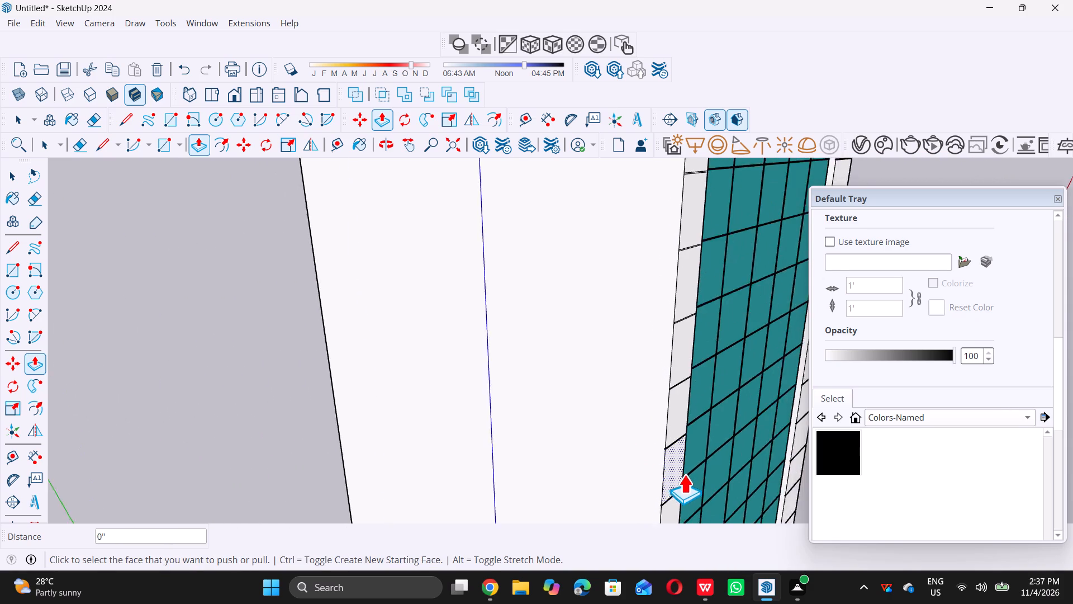
pyautogui.scroll(19, 676, 417)
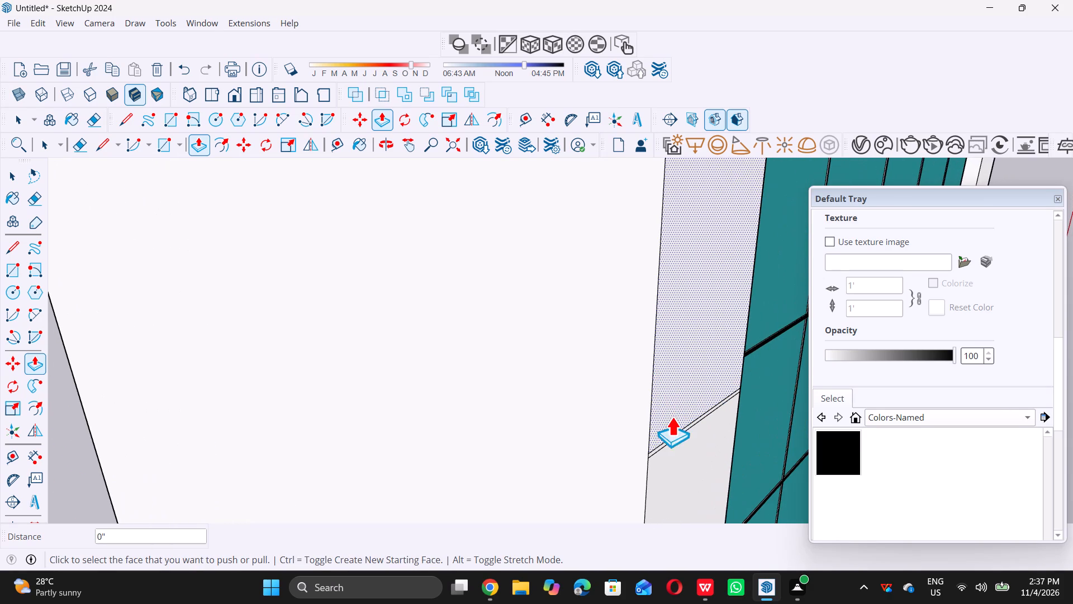
pyautogui.scroll(5, 662, 440)
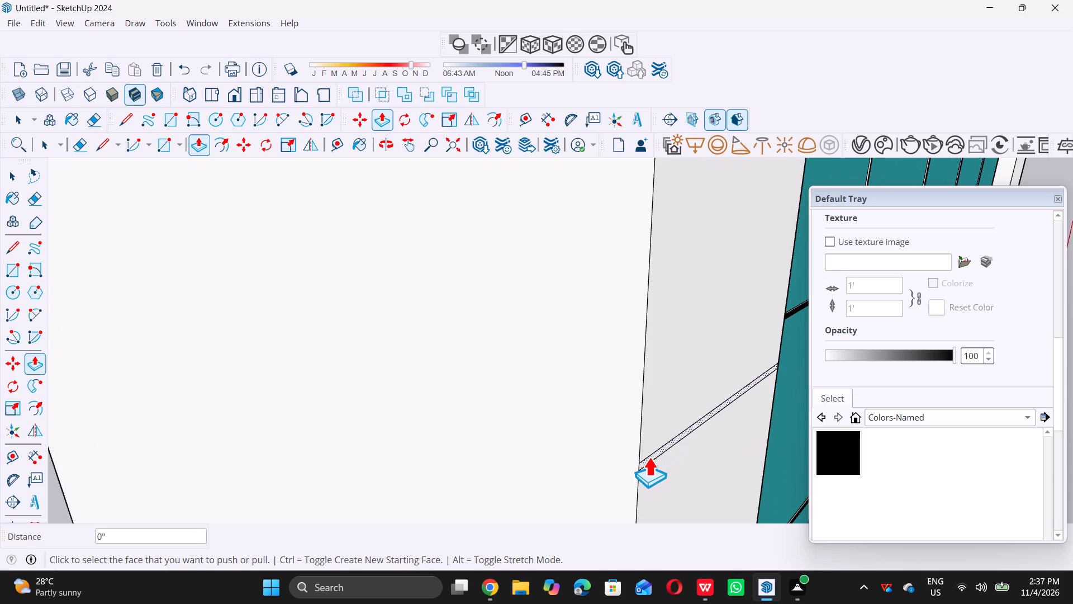
pyautogui.click(649, 457)
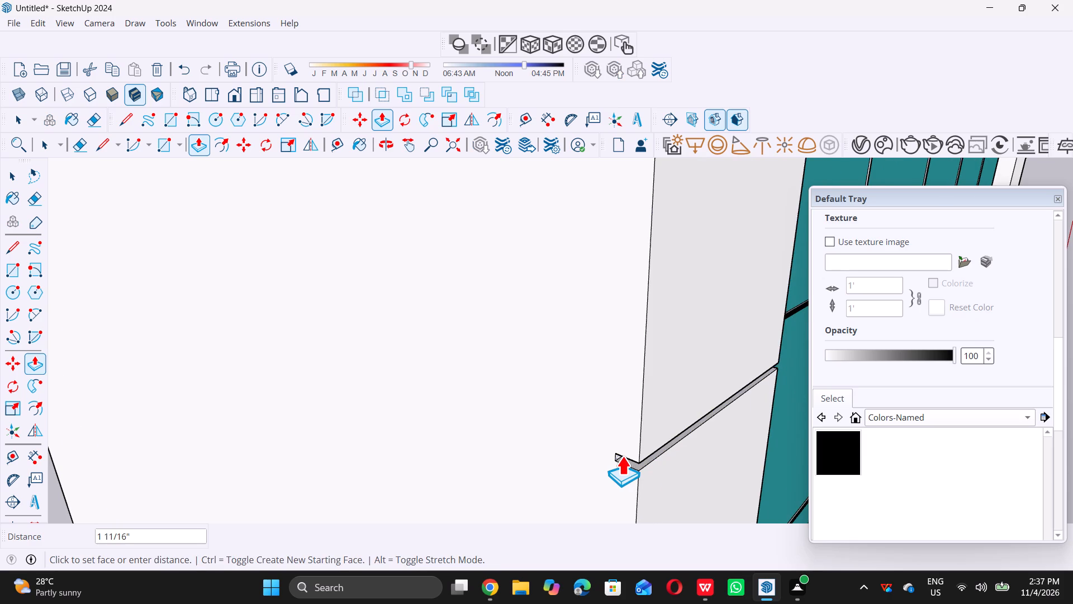
pyautogui.write('0.5"')
pyautogui.press('Return')
# Push the tenth joint strip from the bottom on the white column beside the glass inward by 0.5".
pyautogui.scroll(-5, 622, 456)
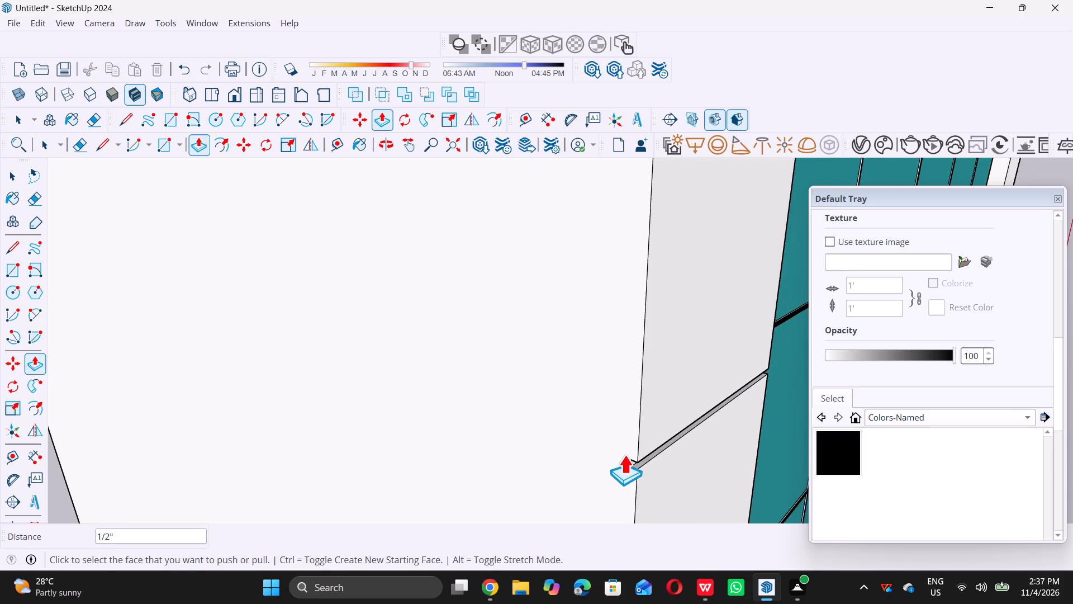
pyautogui.scroll(-18, 624, 455)
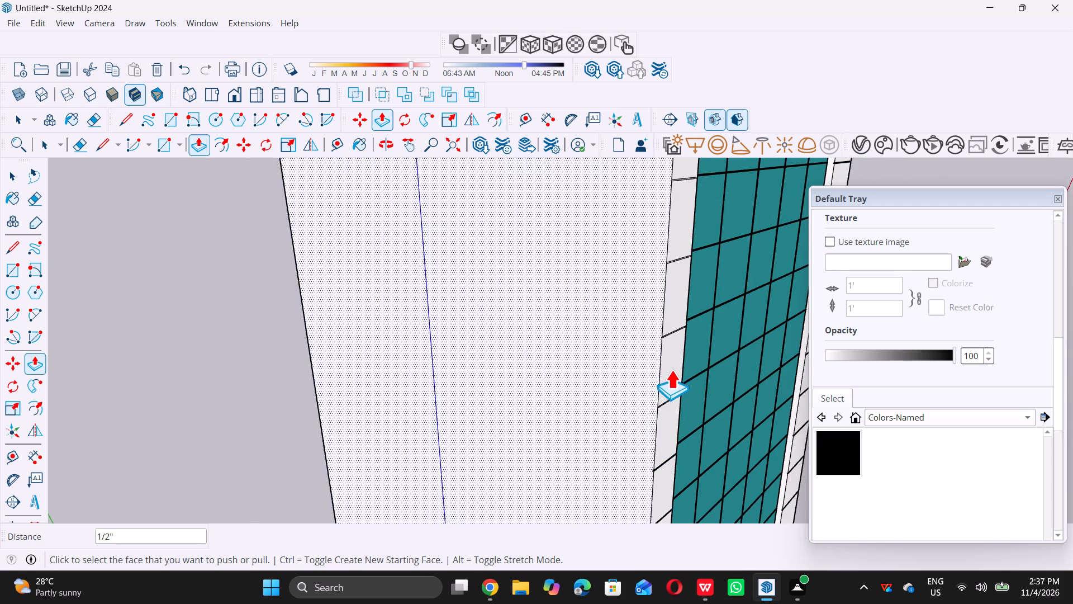
pyautogui.scroll(6, 671, 364)
pyautogui.scroll(10, 657, 440)
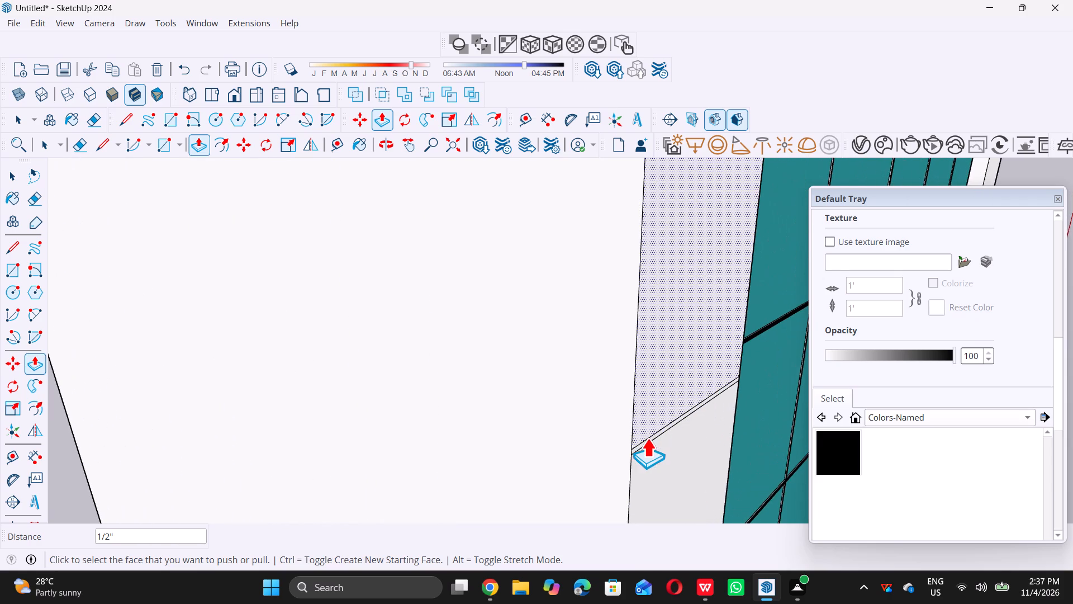
pyautogui.scroll(10, 629, 447)
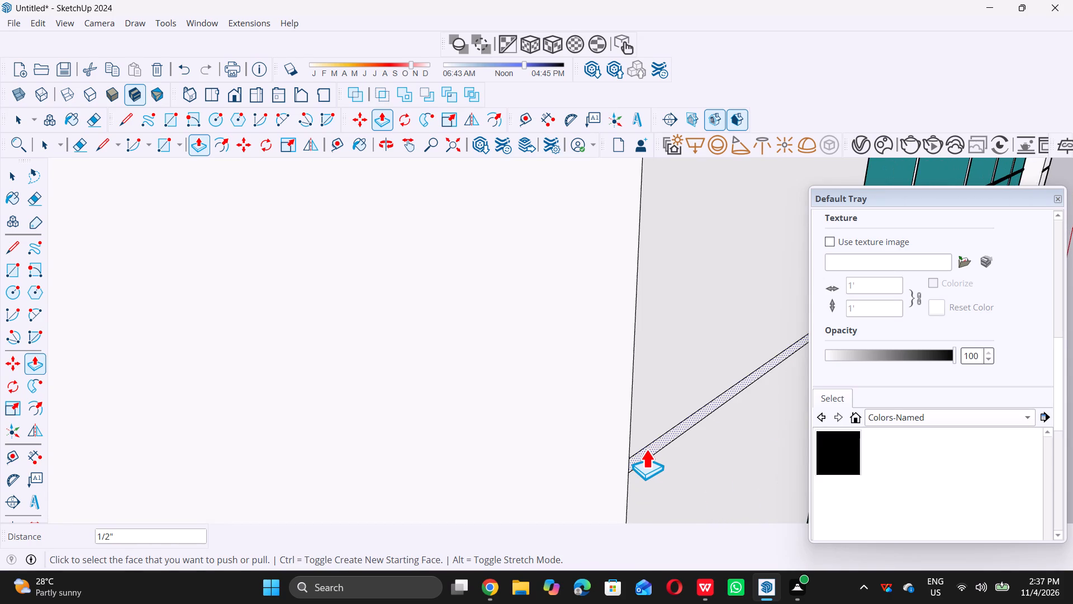
pyautogui.click(646, 449)
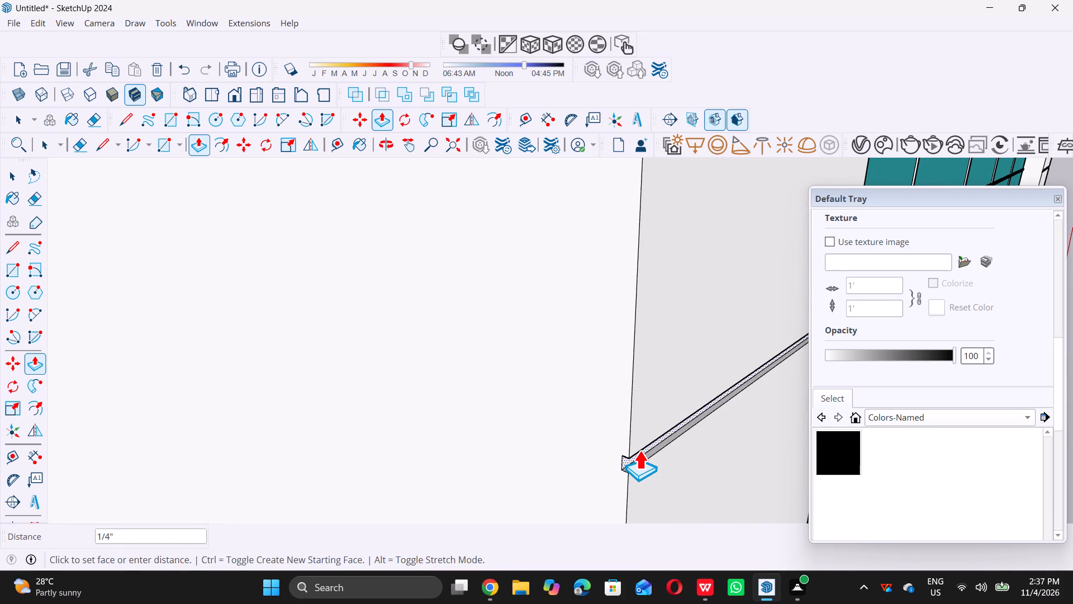
pyautogui.write('0.5')
pyautogui.hotkey('shift', '"')
pyautogui.press('Return')
# Push the eleventh joint strip from the bottom on the white column beside the glass inward by 0.5".
pyautogui.scroll(-4, 639, 450)
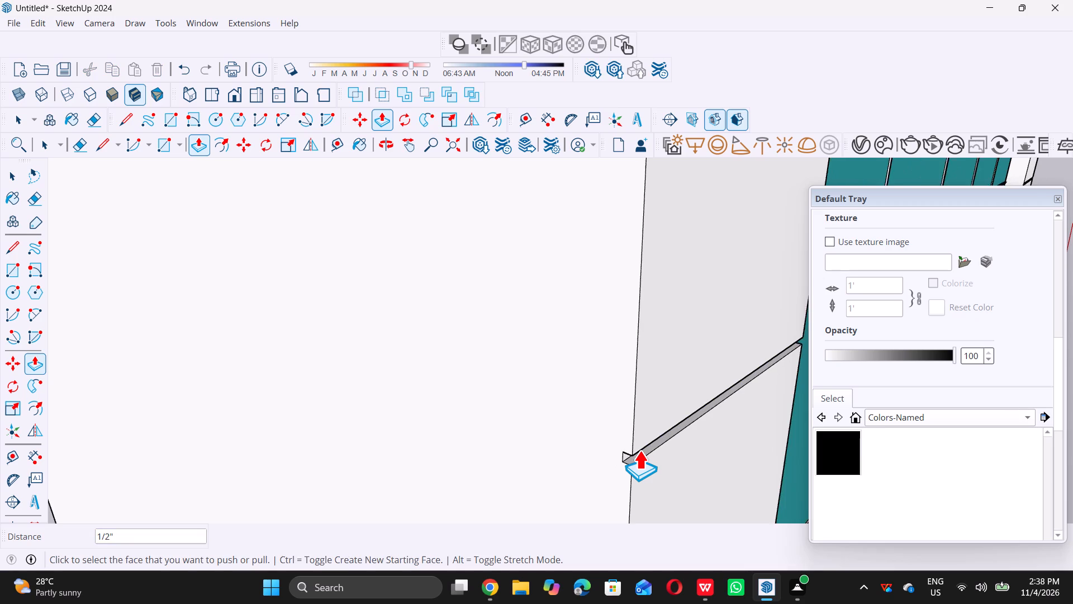
pyautogui.scroll(-20, 639, 450)
pyautogui.scroll(-6, 639, 450)
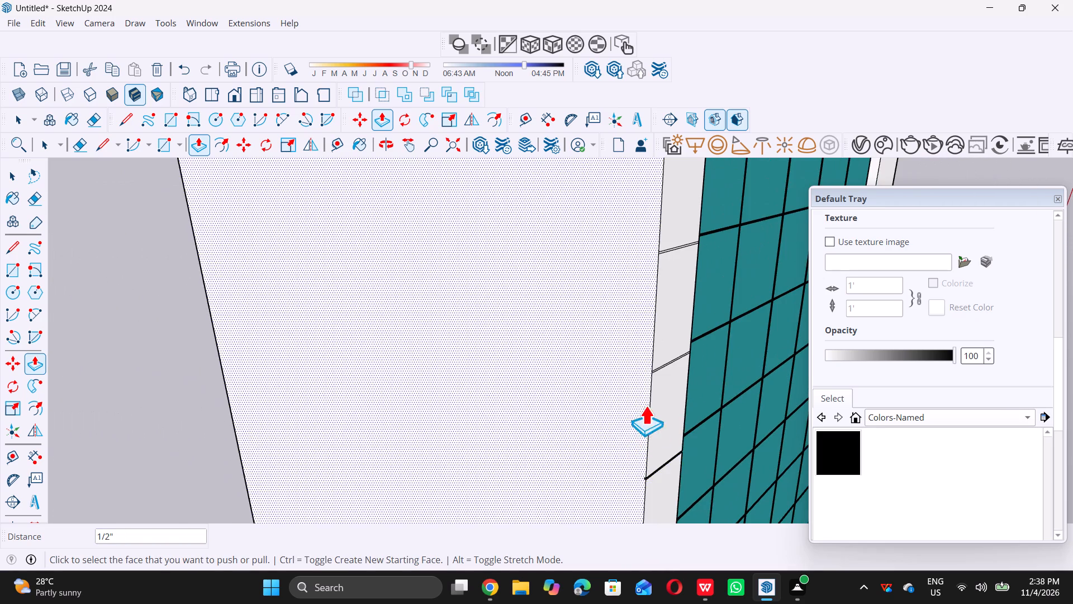
pyautogui.scroll(17, 654, 348)
pyautogui.scroll(3, 639, 409)
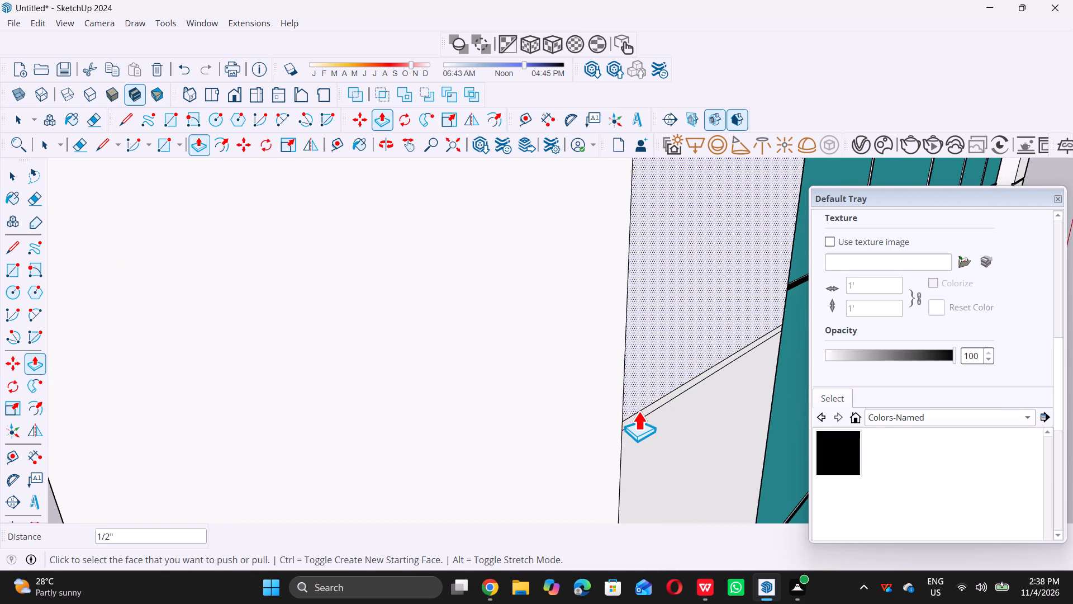
pyautogui.scroll(2, 638, 411)
pyautogui.click(623, 426)
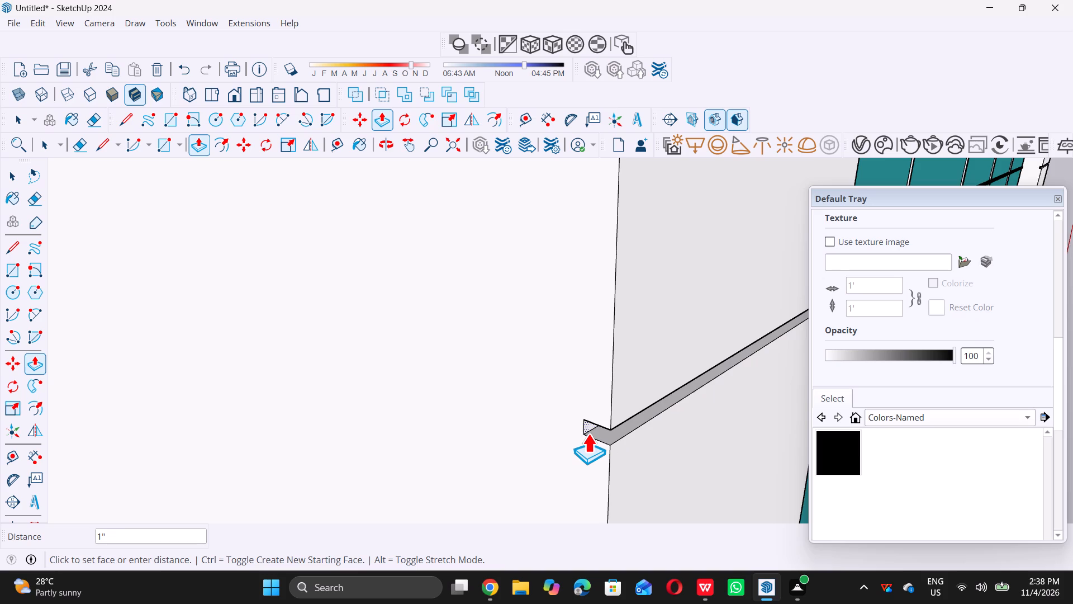
pyautogui.write('0.5')
pyautogui.hotkey('shift', '"')
pyautogui.press('Return')
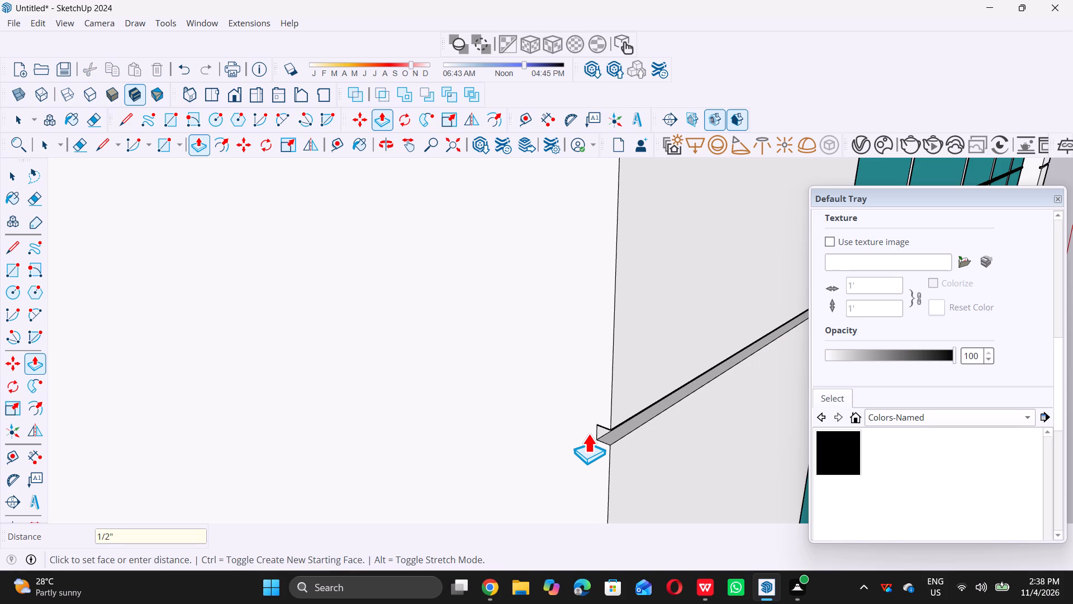
# Push the twelfth joint strip from the bottom on the white column beside the glass inward by 0.5".
pyautogui.scroll(-12, 588, 433)
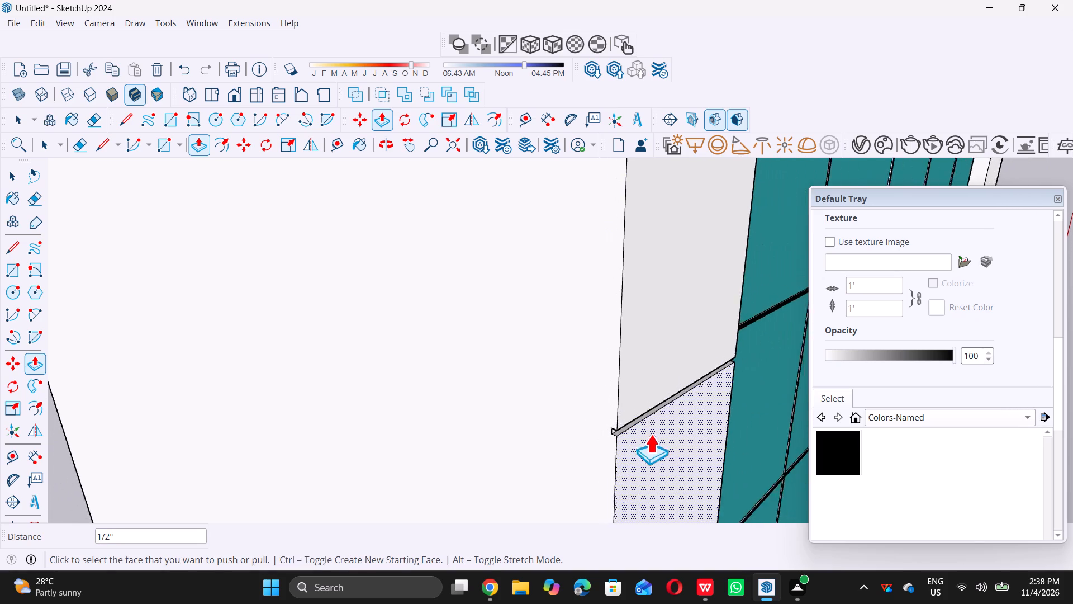
pyautogui.scroll(-13, 651, 434)
pyautogui.scroll(-10, 654, 332)
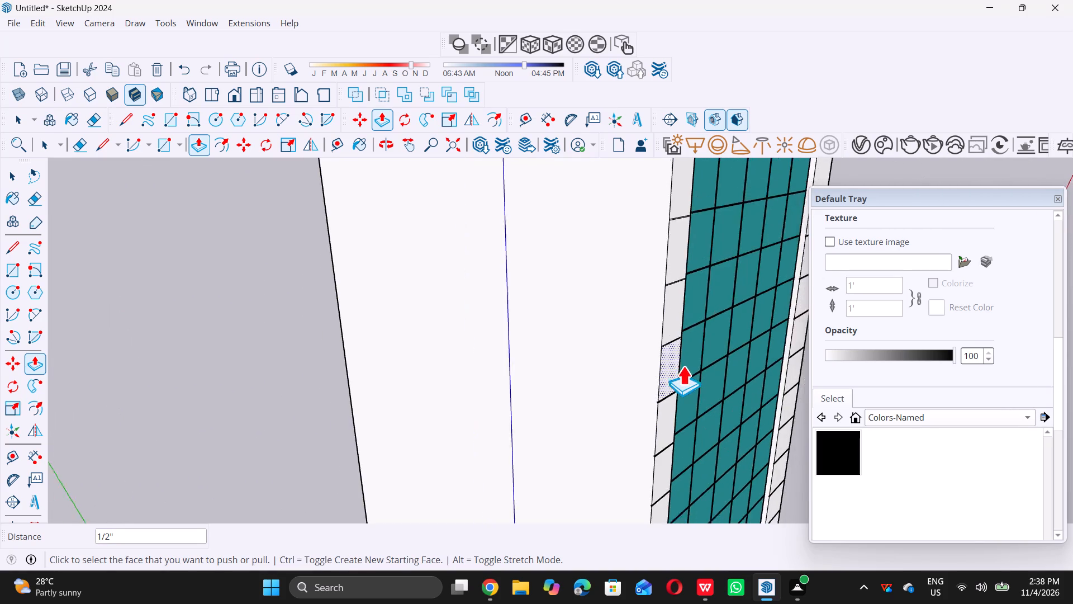
pyautogui.moveTo(642, 357); pyautogui.dragTo(640, 379, button='middle')
pyautogui.scroll(15, 673, 367)
pyautogui.scroll(6, 659, 361)
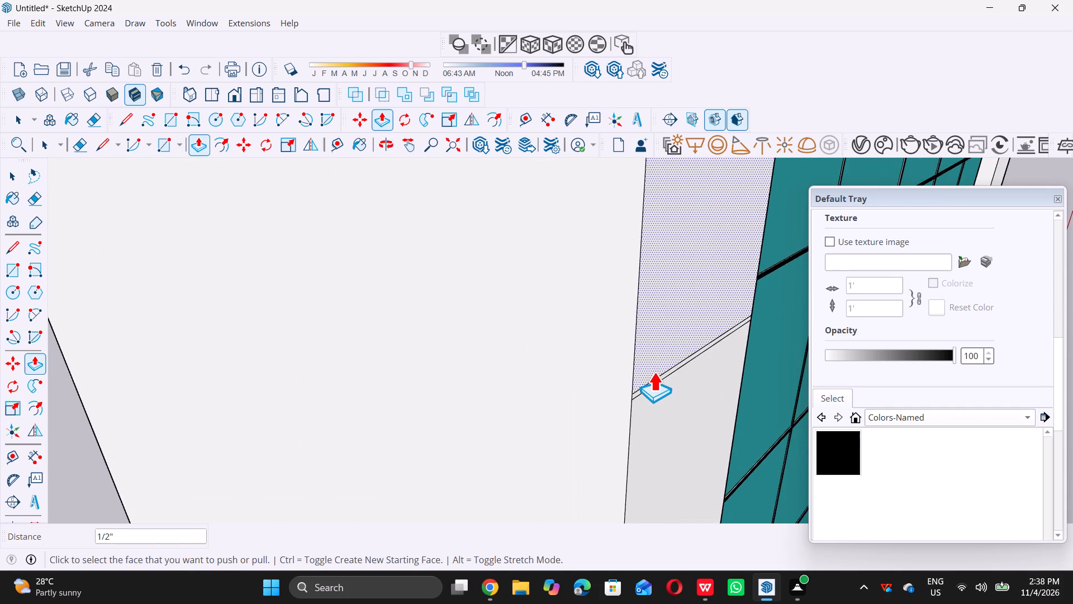
pyautogui.scroll(7, 653, 377)
pyautogui.click(637, 393)
pyautogui.middleClick(637, 393)
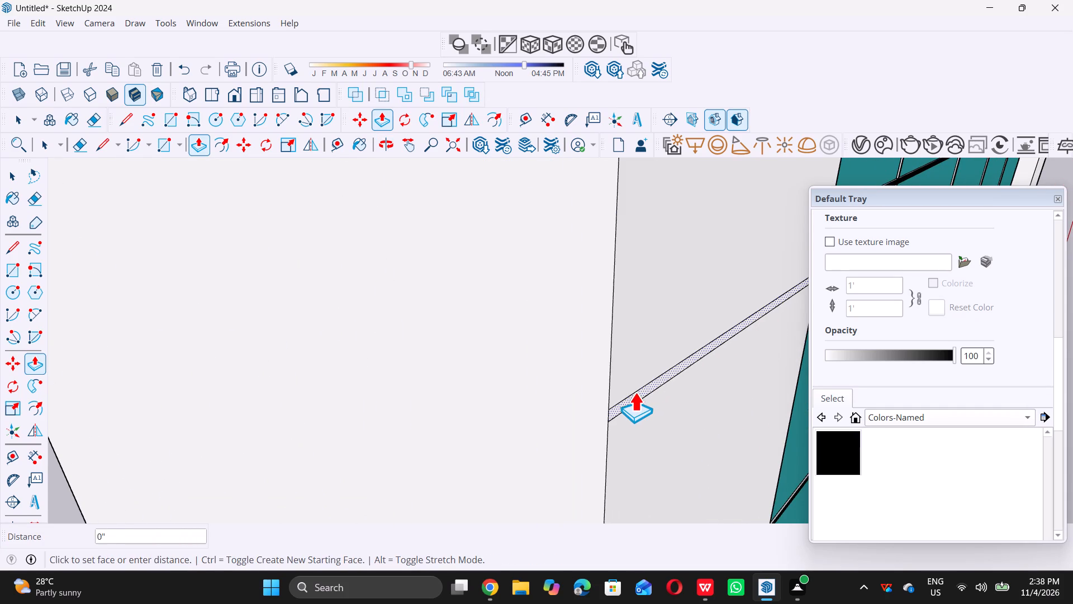
pyautogui.write('0.5')
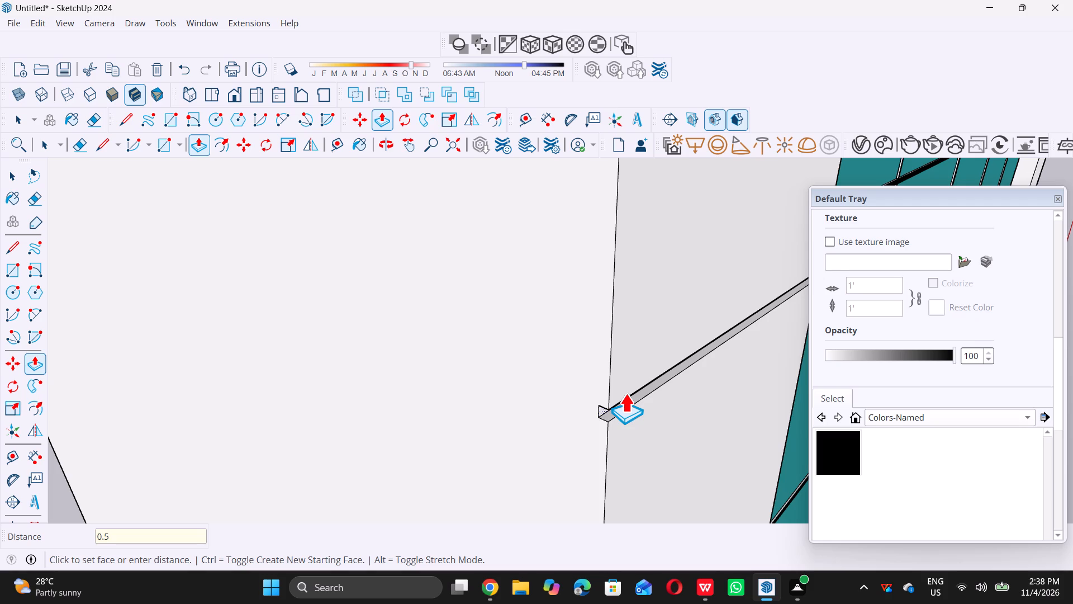
pyautogui.hotkey('shift', '"')
pyautogui.press('Return')
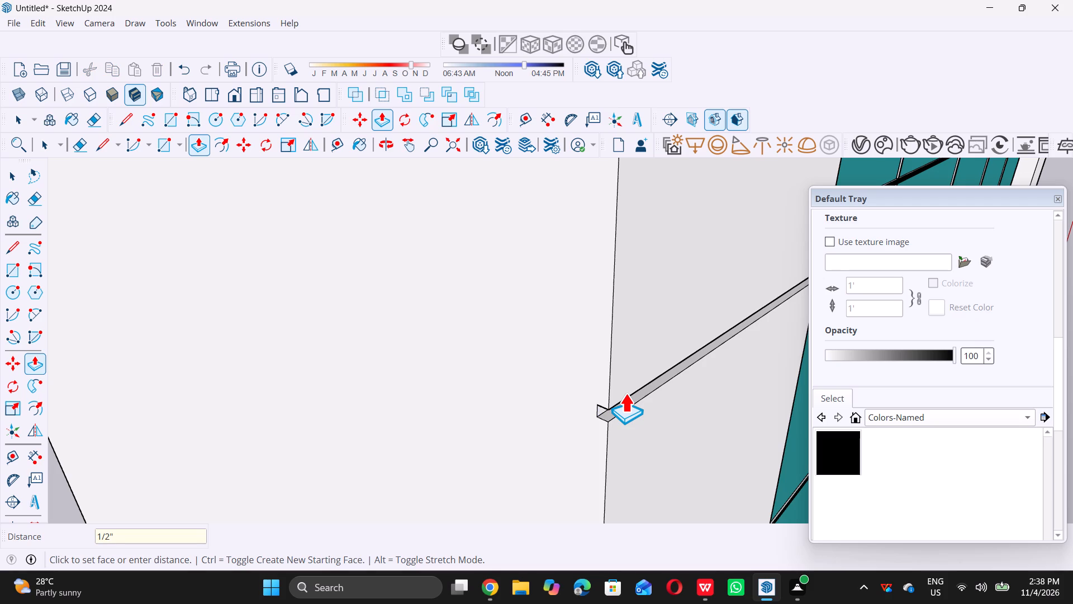
# Push the thirteenth joint strip from the bottom on the white column beside the glass inward by 0.5".
pyautogui.scroll(-8, 609, 401)
pyautogui.scroll(-15, 608, 442)
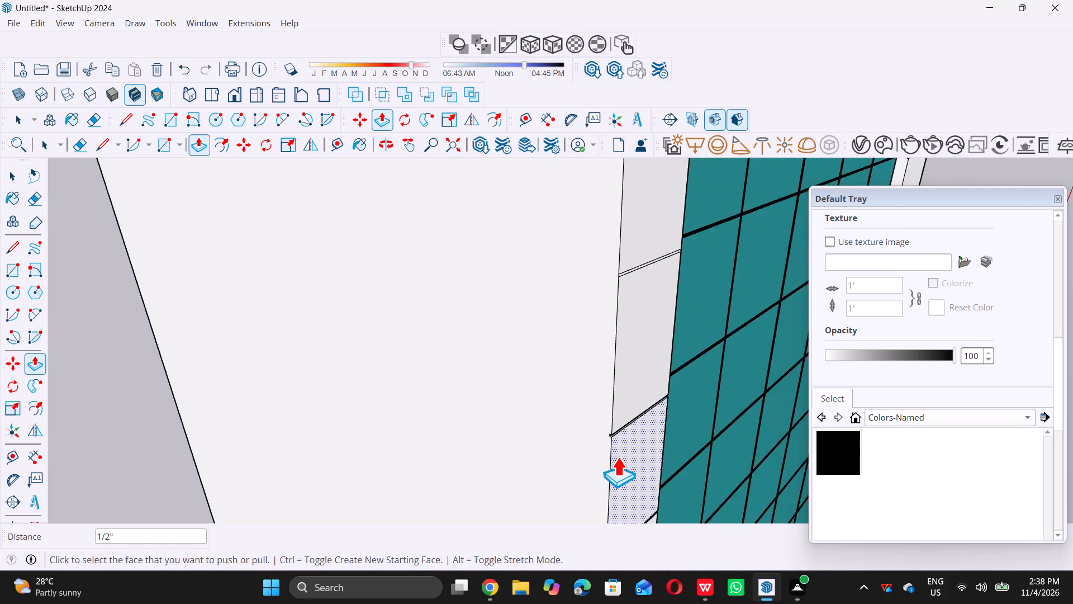
pyautogui.scroll(-7, 618, 457)
pyautogui.scroll(12, 624, 381)
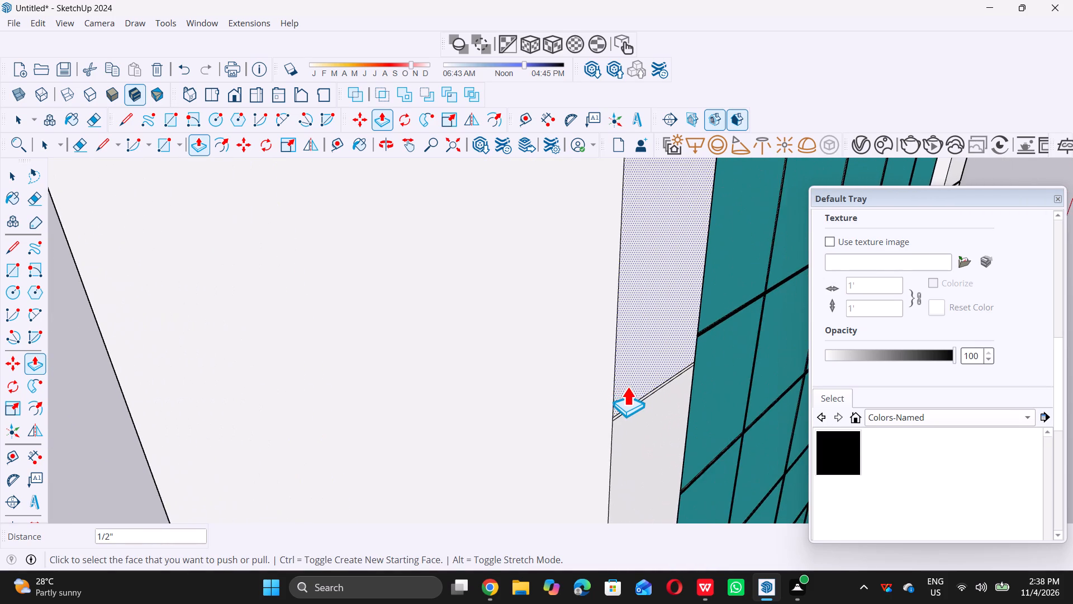
pyautogui.scroll(5, 627, 386)
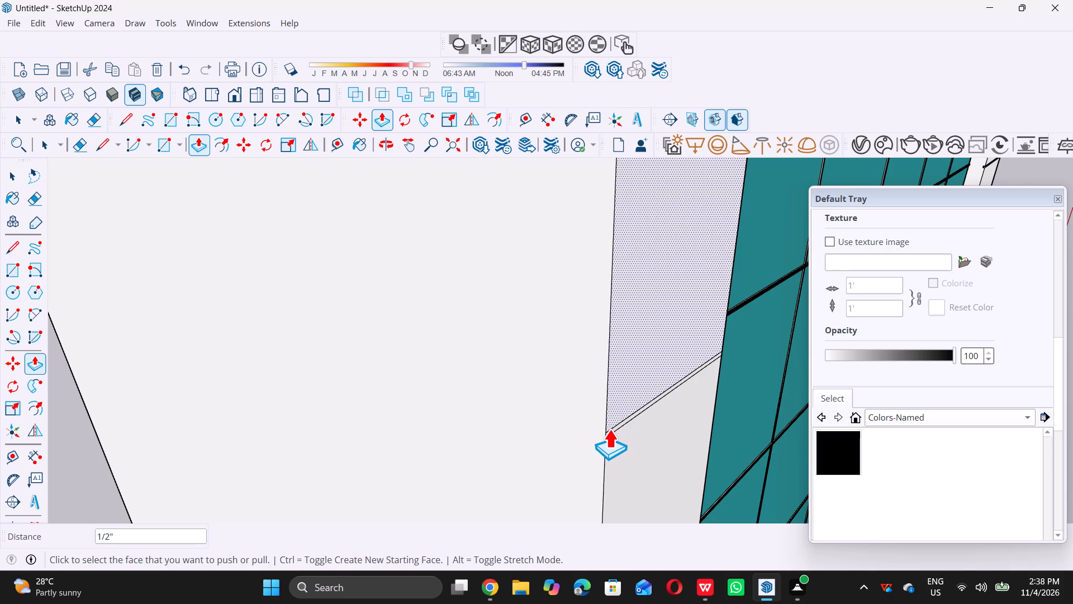
pyautogui.scroll(6, 609, 429)
pyautogui.click(611, 432)
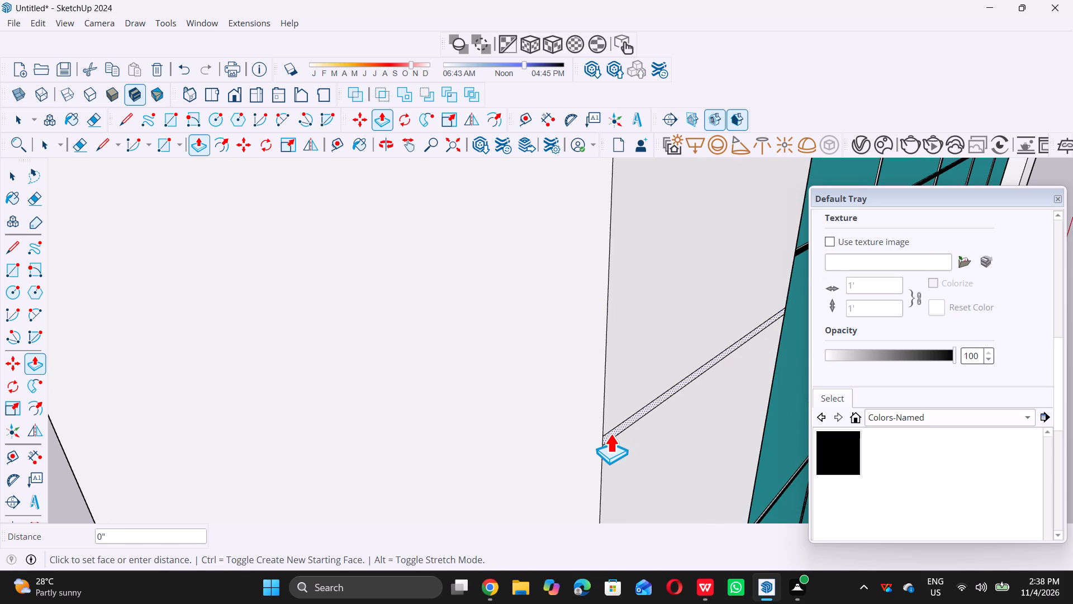
pyautogui.write('0.5"')
pyautogui.press('Return')
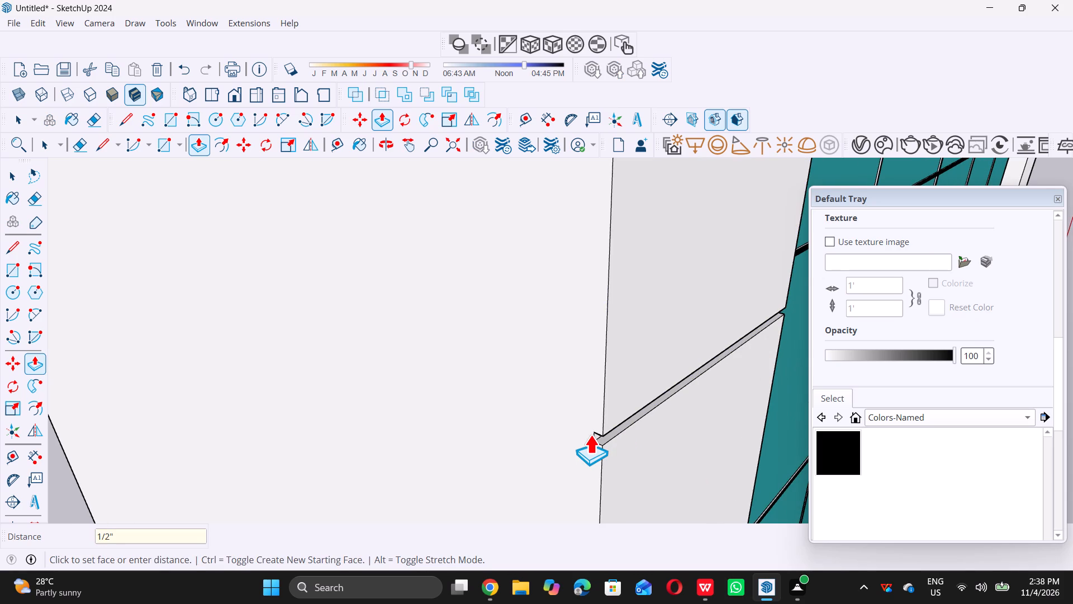
# Push the fourteenth joint strip from the bottom on the white column beside the glass inward by 0.5".
pyautogui.scroll(-18, 581, 455)
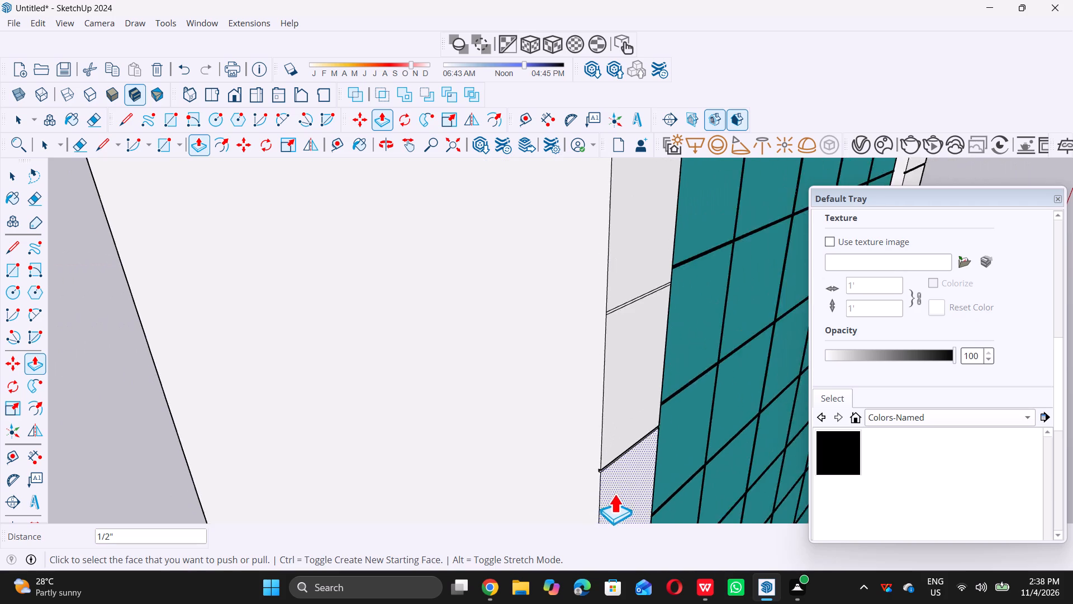
pyautogui.scroll(-8, 614, 494)
pyautogui.scroll(10, 608, 421)
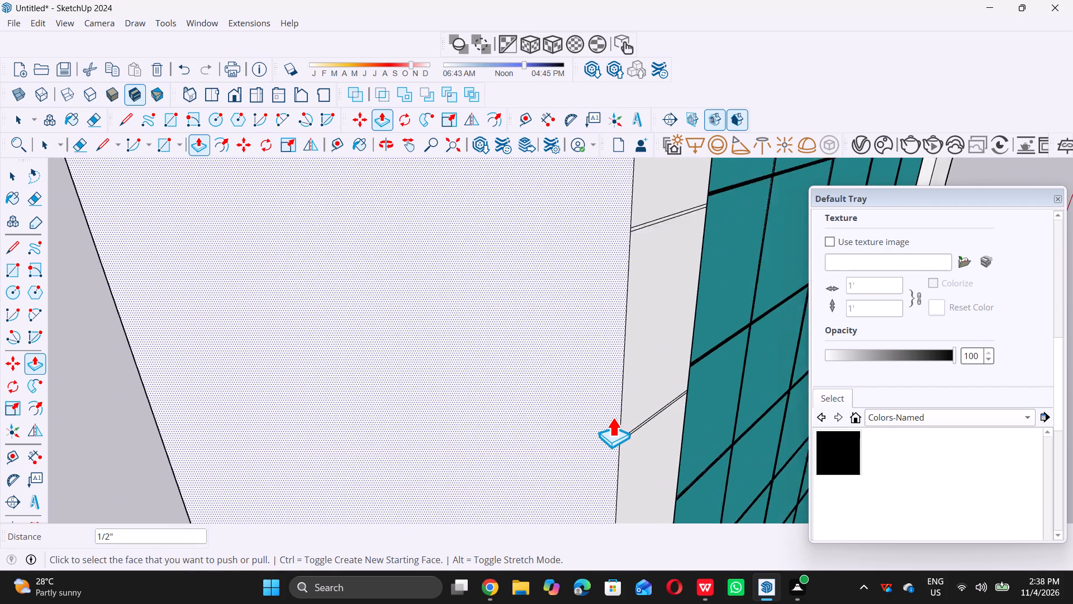
pyautogui.scroll(9, 613, 417)
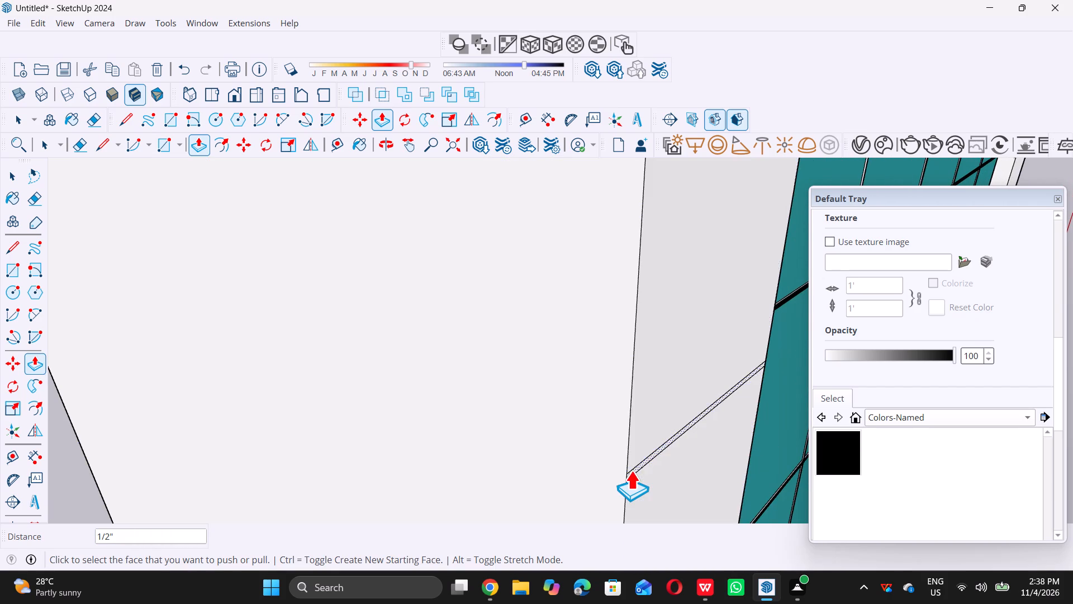
pyautogui.scroll(5, 631, 470)
pyautogui.click(629, 476)
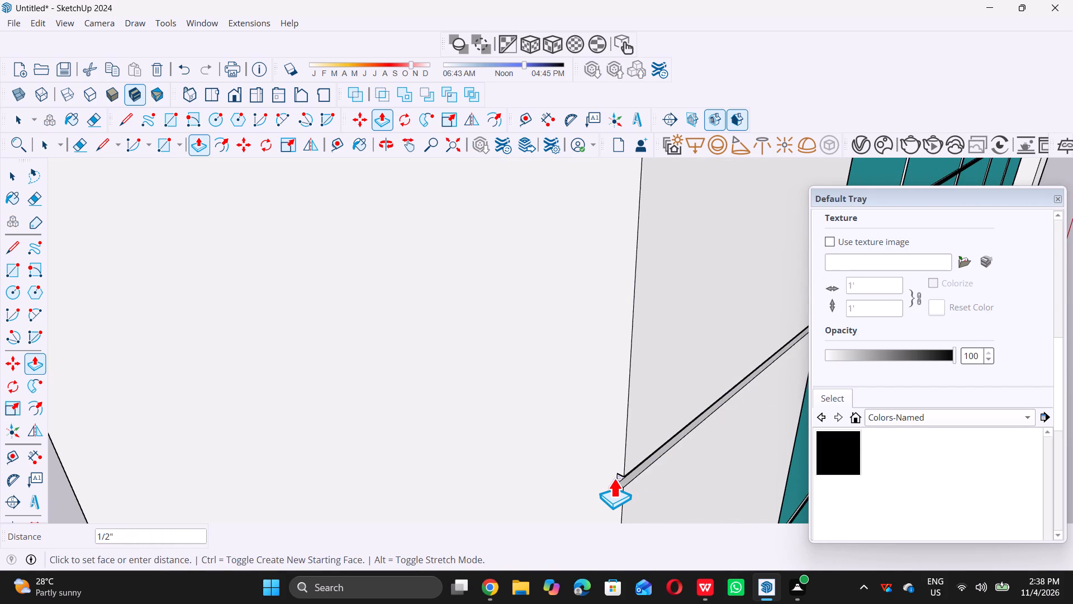
pyautogui.write('0.')
pyautogui.write('5"')
pyautogui.press('Return')
# Push the fifteenth joint strip from the bottom on the white column beside the glass inward by 0.5".
pyautogui.scroll(-13, 614, 479)
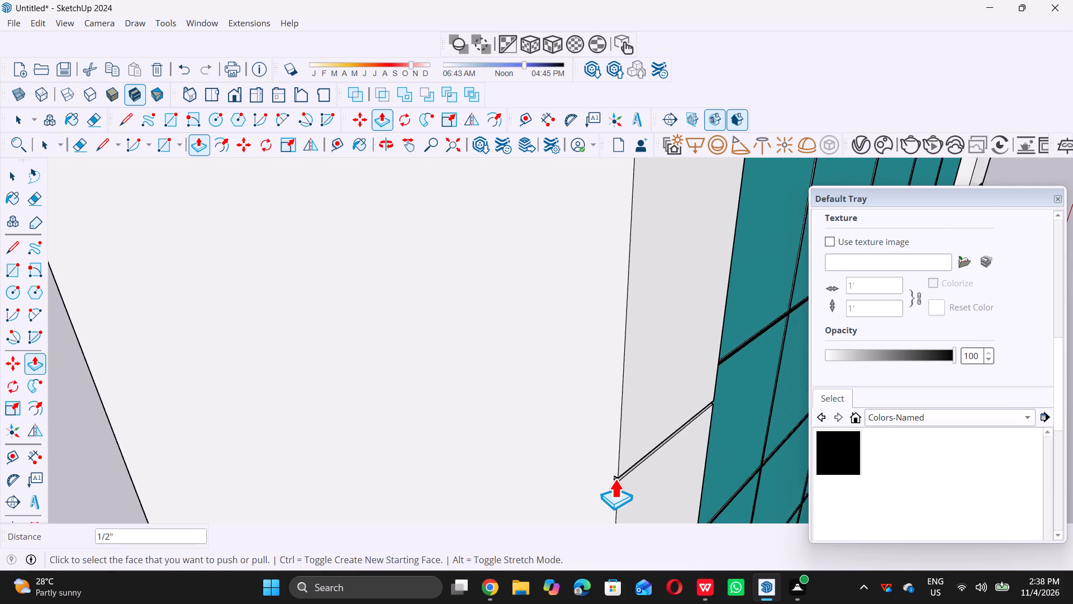
pyautogui.scroll(-11, 615, 479)
pyautogui.scroll(6, 632, 389)
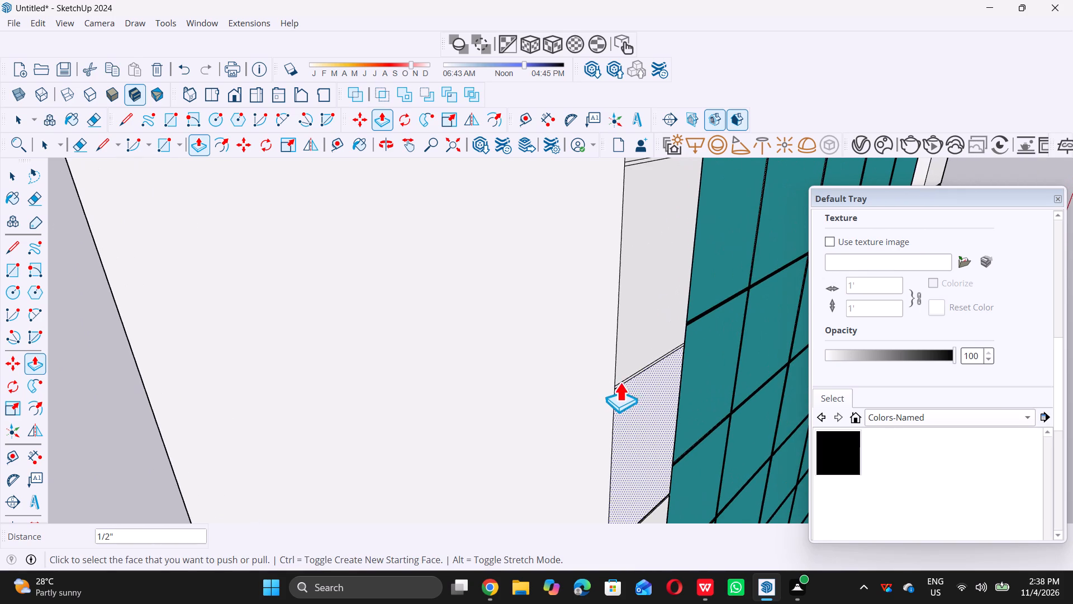
pyautogui.scroll(16, 615, 380)
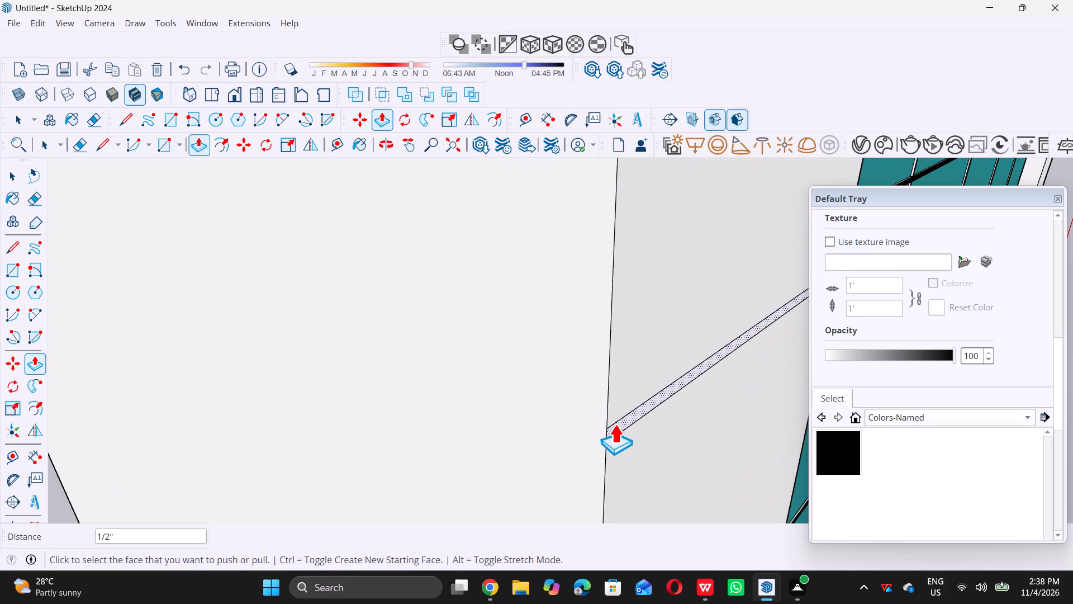
pyautogui.click(615, 424)
pyautogui.press('space')
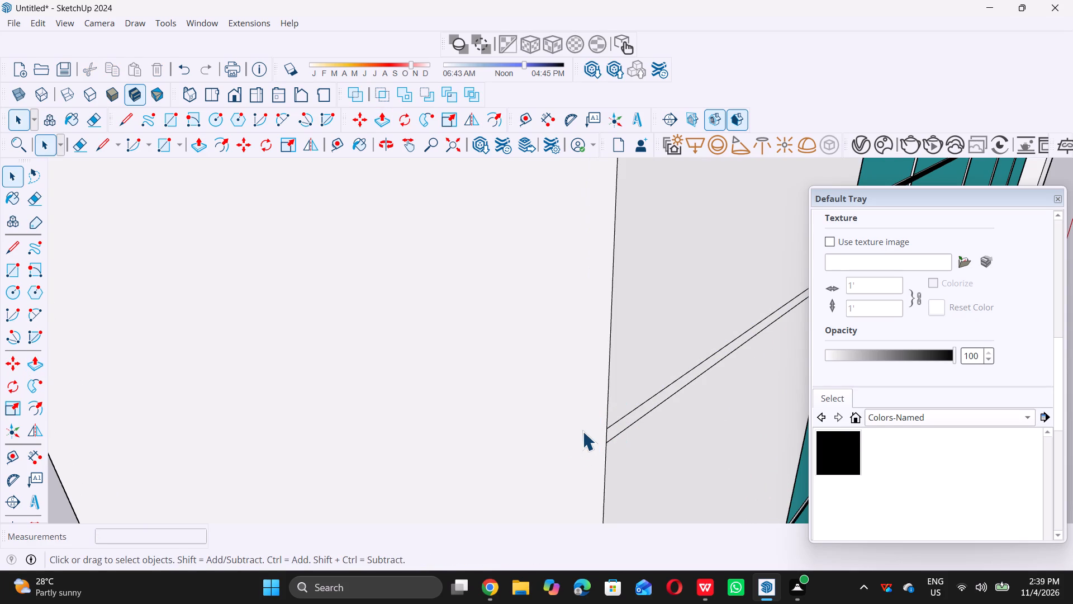
pyautogui.scroll(5, 609, 428)
pyautogui.doubleClick(613, 433)
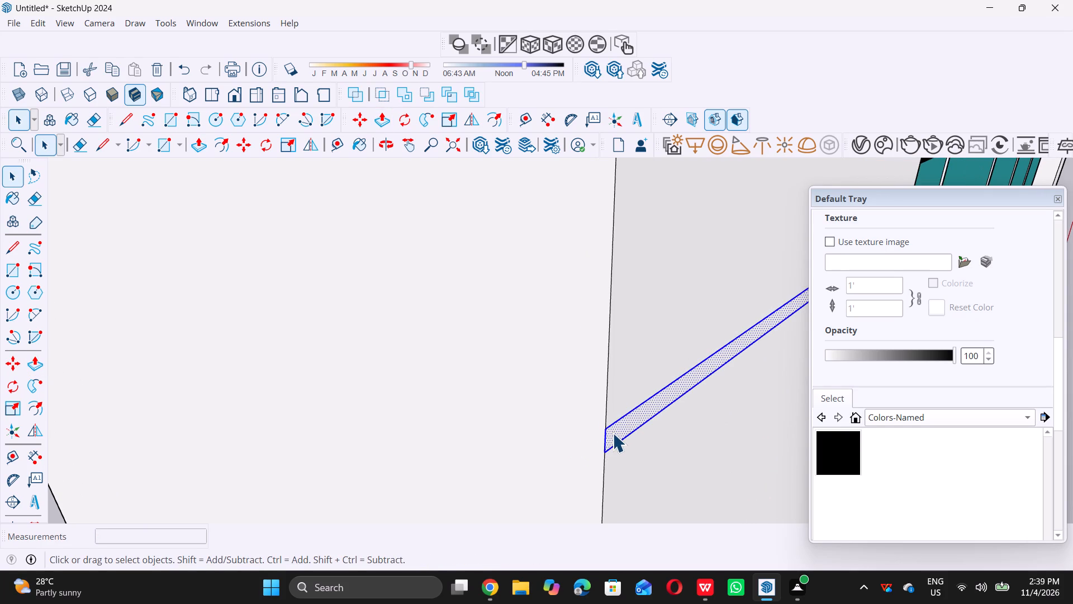
pyautogui.press('p')
pyautogui.click(613, 433)
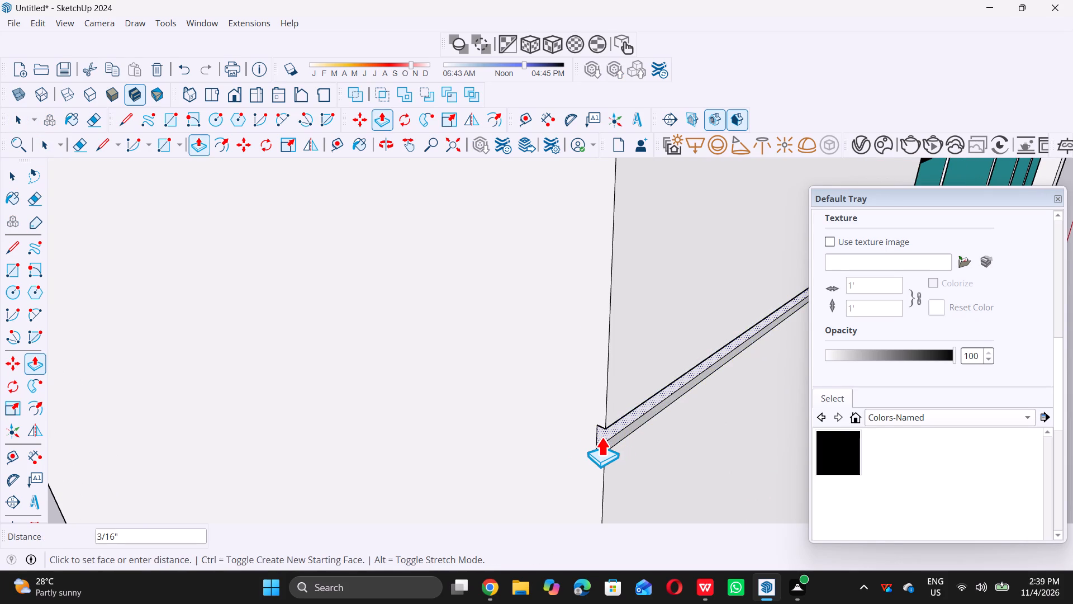
pyautogui.write('0.5')
pyautogui.hotkey('shift', '"')
pyautogui.press('Return')
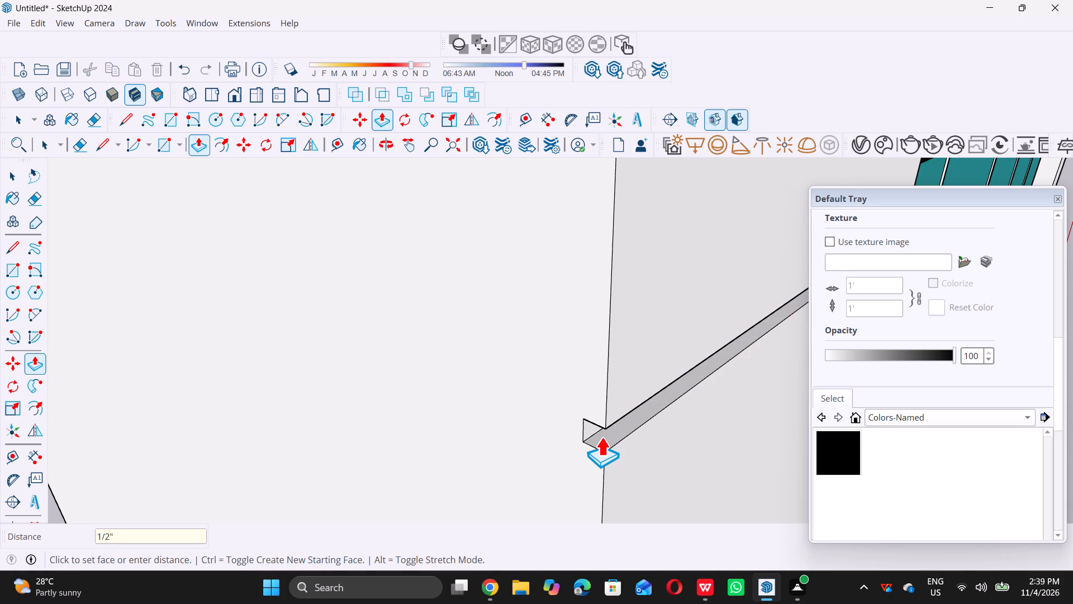
# Push the sixteenth joint strip from the bottom on the white column beside the glass inward by 0.5".
pyautogui.scroll(-20, 598, 459)
pyautogui.scroll(-3, 598, 459)
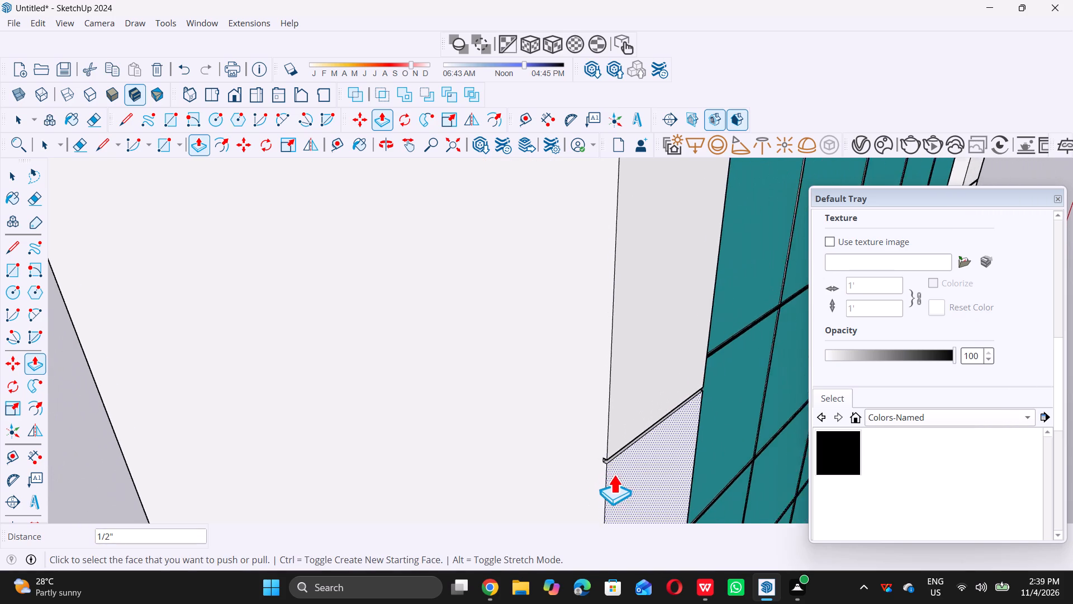
pyautogui.scroll(-10, 614, 474)
pyautogui.scroll(6, 597, 386)
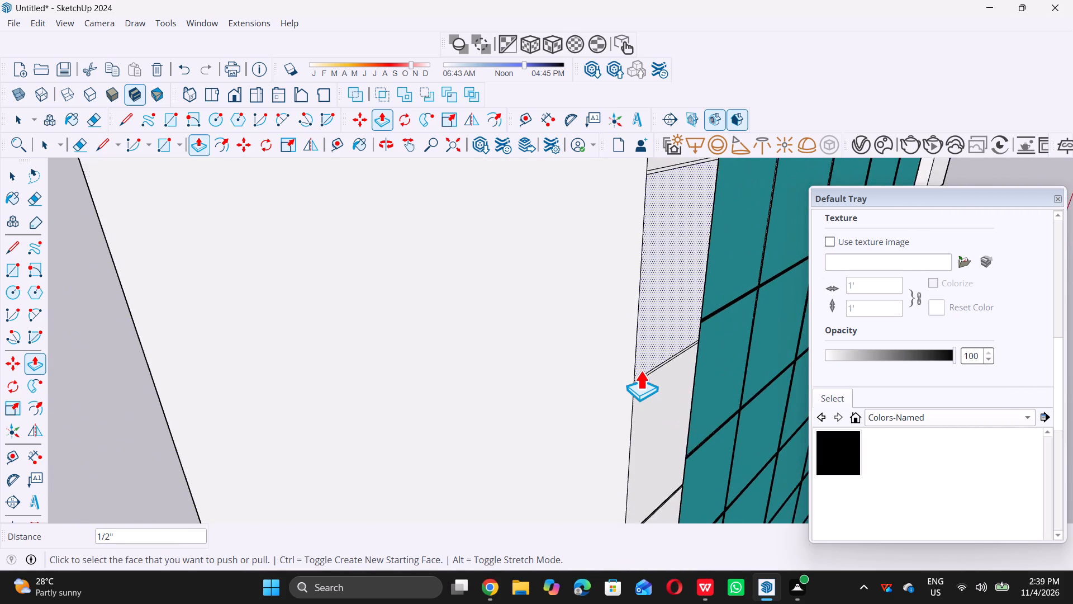
pyautogui.scroll(16, 640, 370)
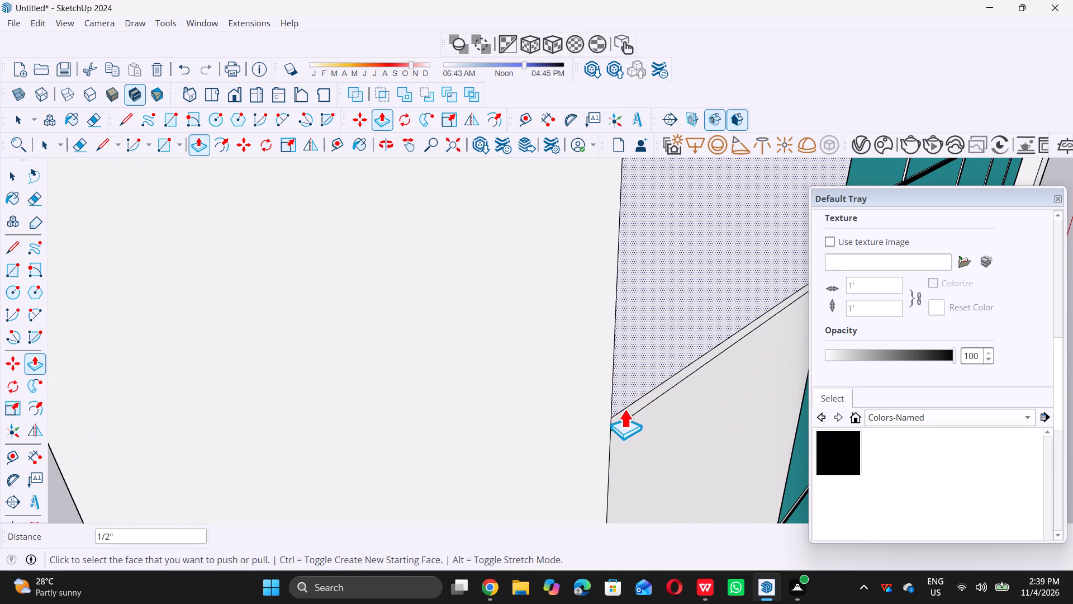
pyautogui.click(620, 414)
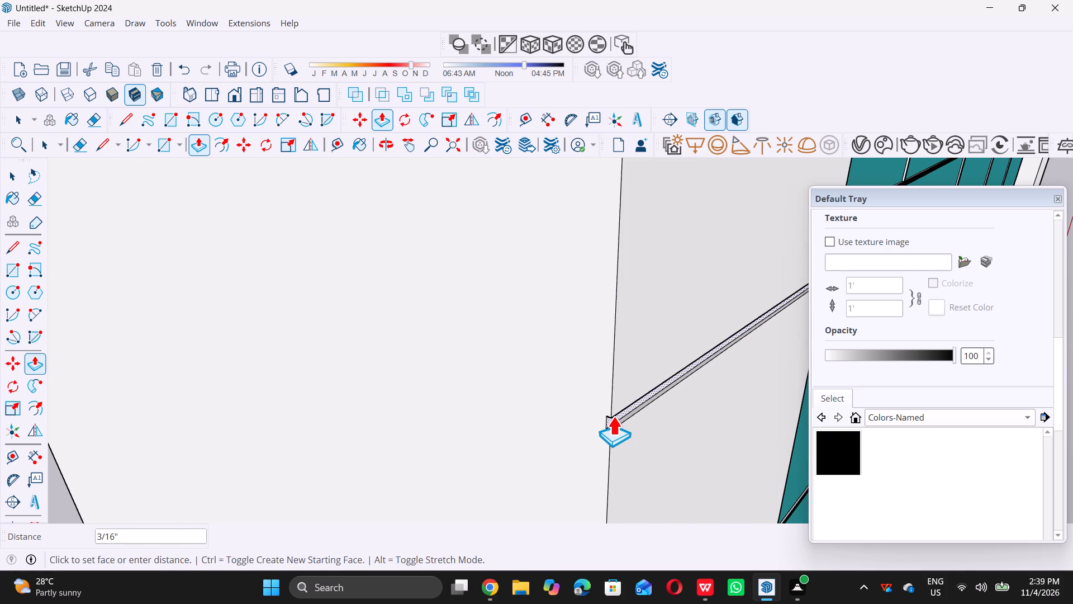
pyautogui.write('0.5')
pyautogui.hotkey('shift', '"')
pyautogui.press('Return')
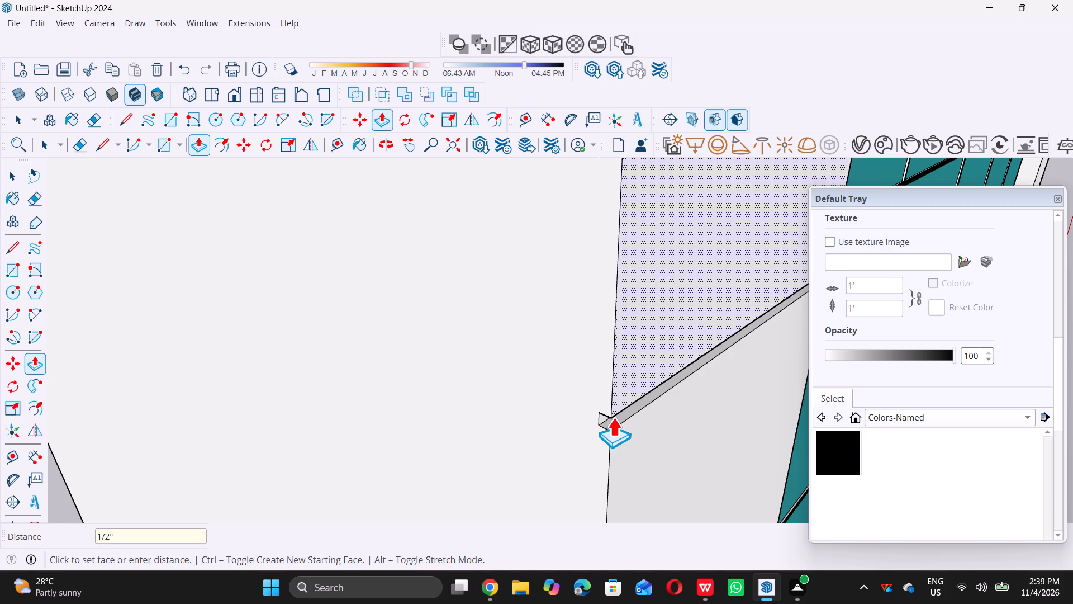
# Push the seventeenth joint strip from the bottom on the white column beside the glass inward by the same 0.5", undoing any push on the adjoining panel.
pyautogui.scroll(-5, 613, 417)
pyautogui.scroll(-20, 613, 417)
pyautogui.scroll(-3, 613, 417)
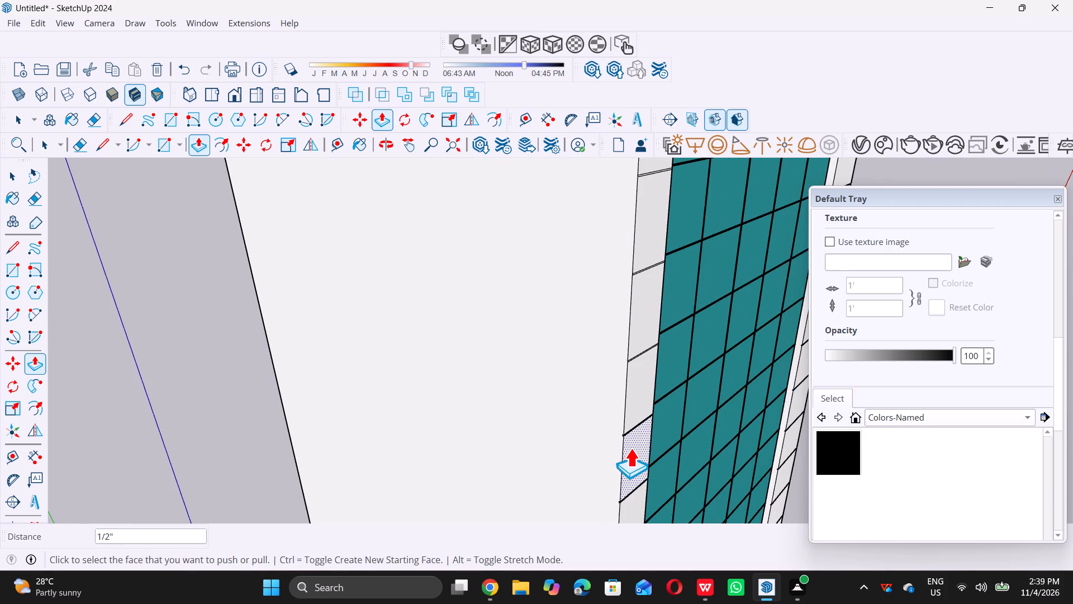
pyautogui.scroll(17, 624, 349)
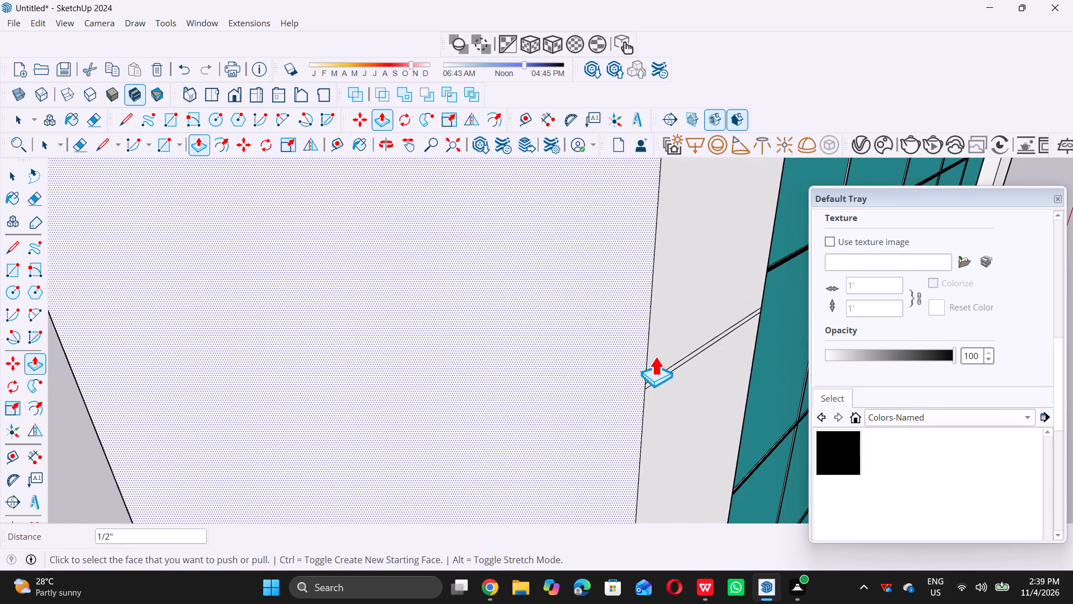
pyautogui.scroll(10, 656, 357)
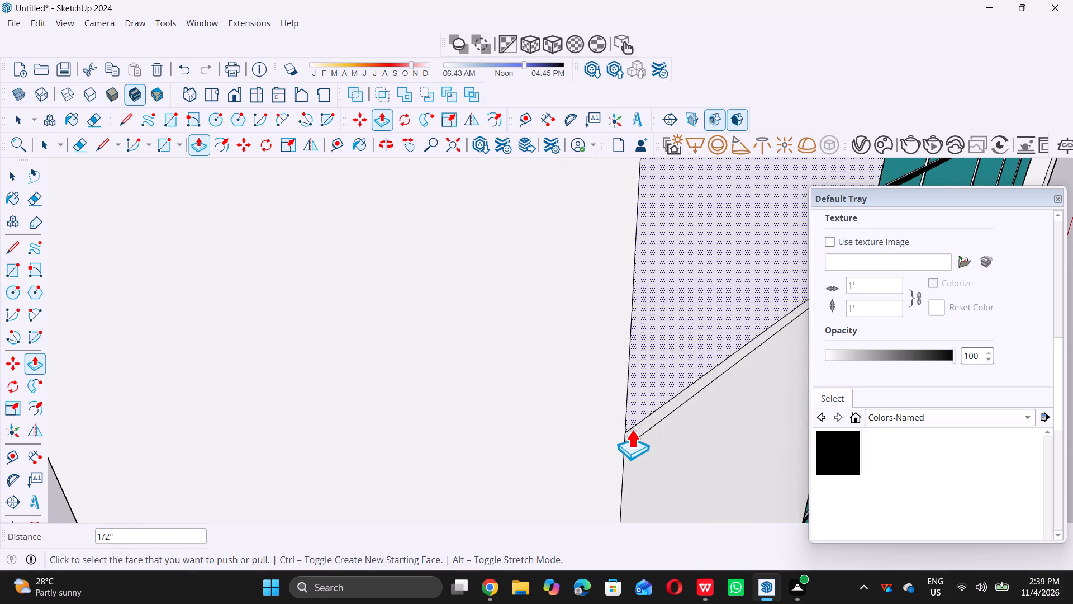
pyautogui.doubleClick(632, 429)
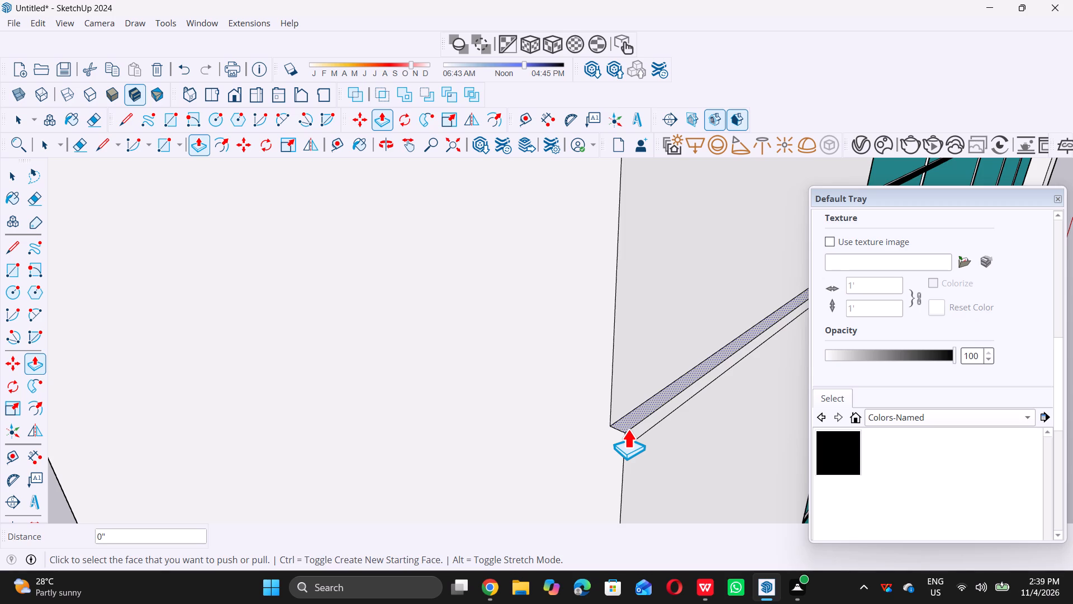
pyautogui.hotkey('ctrl', 'z')
pyautogui.scroll(5, 633, 430)
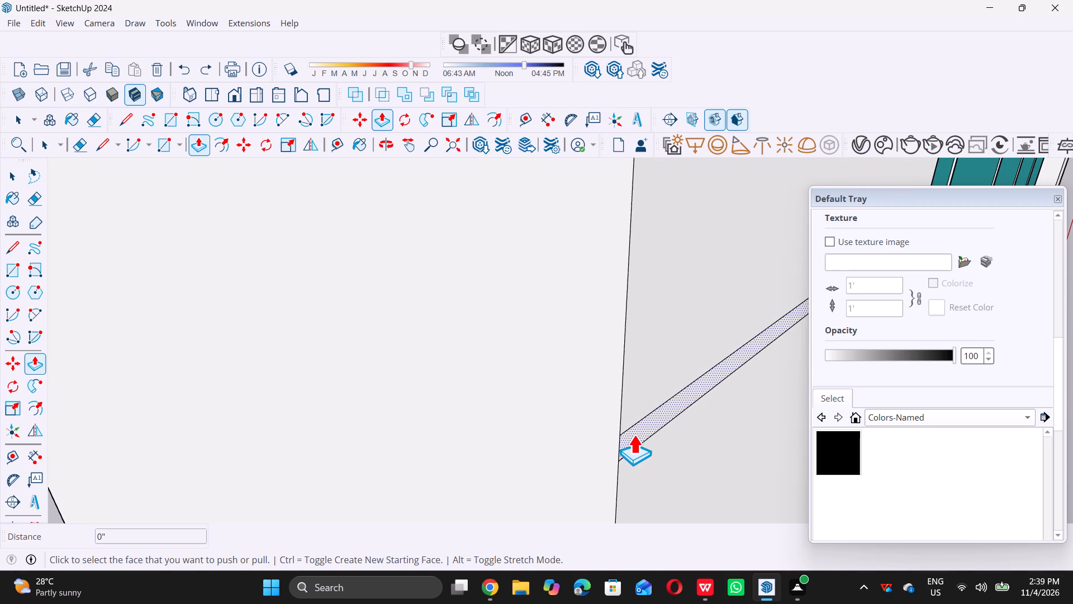
pyautogui.doubleClick(633, 435)
# Push the eighteenth joint strip from the bottom on the white column beside the glass inward by repeating the 0.5" distance.
pyautogui.scroll(-16, 621, 446)
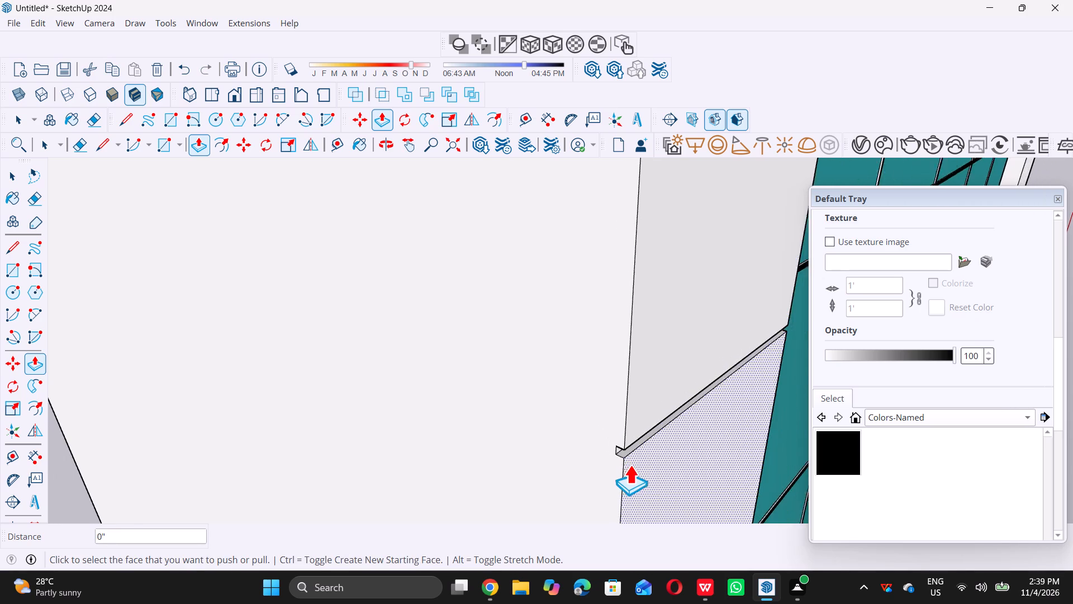
pyautogui.scroll(-13, 630, 465)
pyautogui.scroll(5, 659, 303)
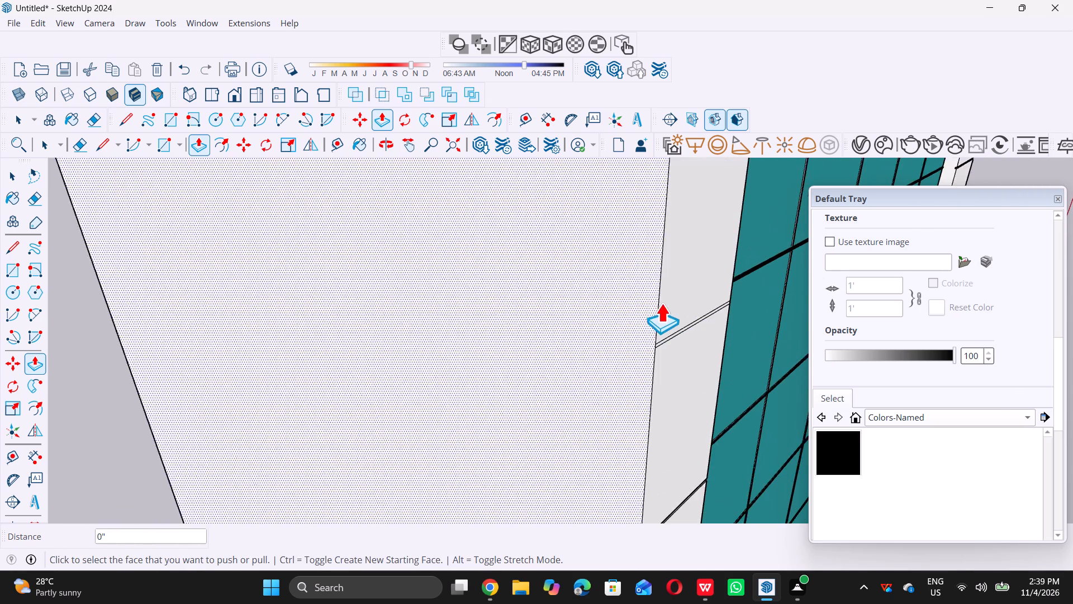
pyautogui.scroll(10, 661, 307)
pyautogui.scroll(5, 653, 406)
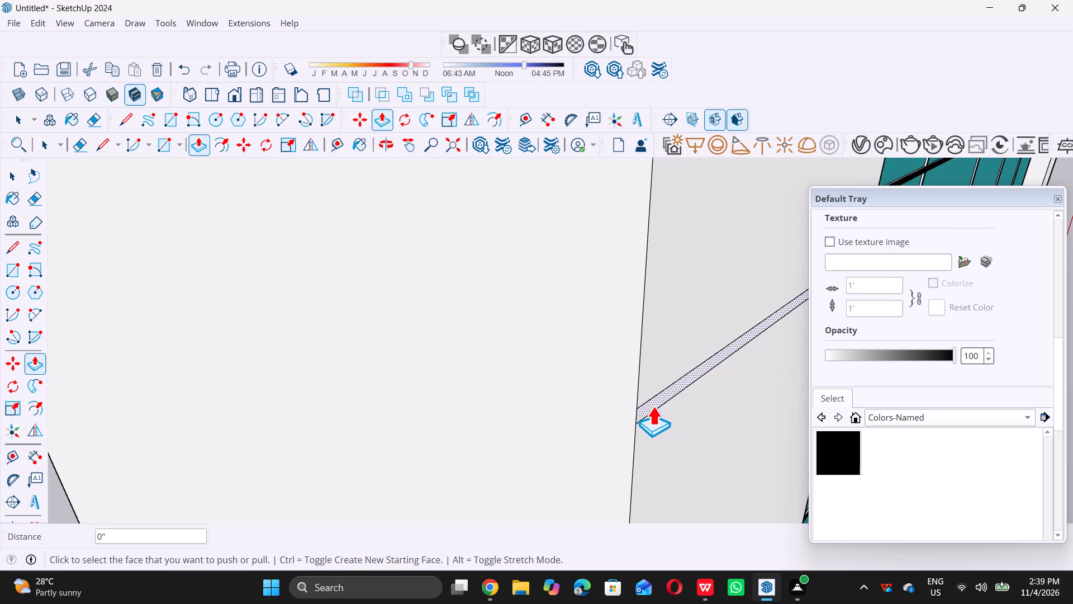
pyautogui.scroll(3, 653, 406)
pyautogui.tripleClick(639, 409)
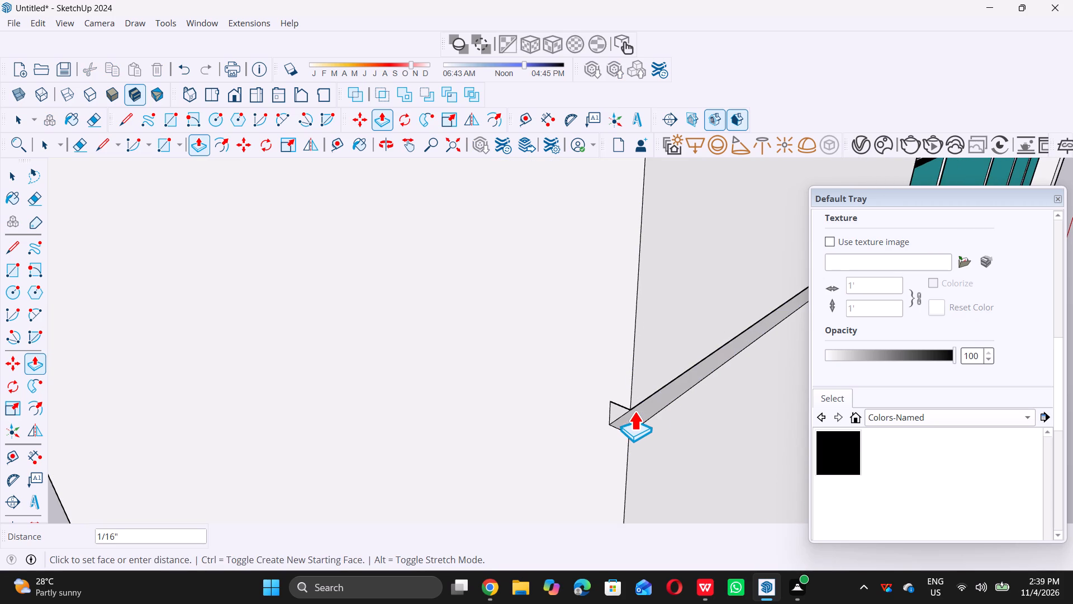
pyautogui.press('space')
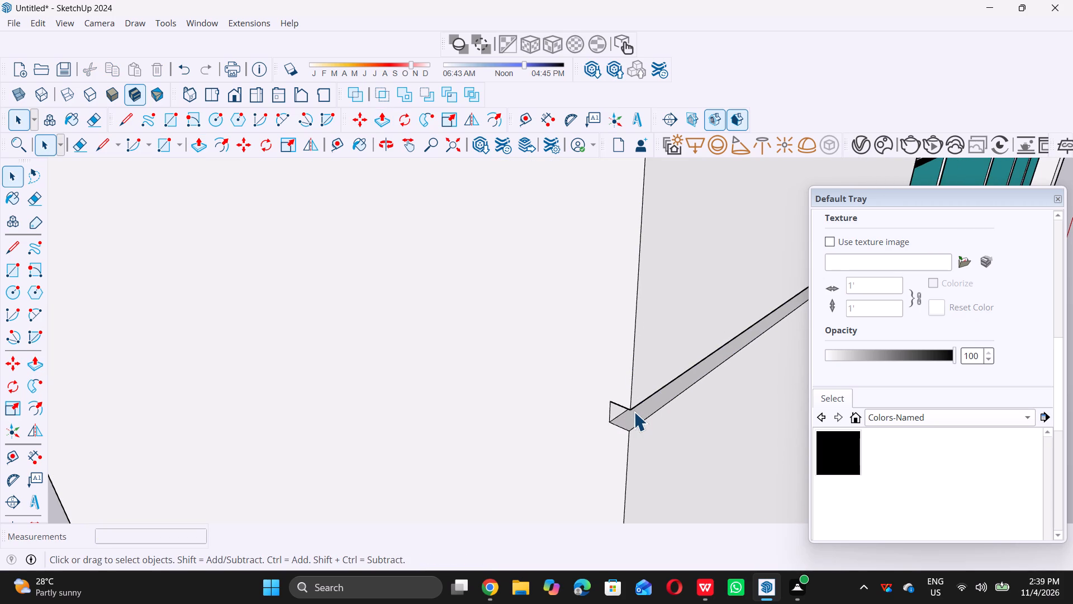
# Push the nineteenth joint strip from the bottom on the white column beside the glass inward by 0.5".
pyautogui.scroll(-5, 634, 412)
pyautogui.press('p')
pyautogui.scroll(-10, 634, 416)
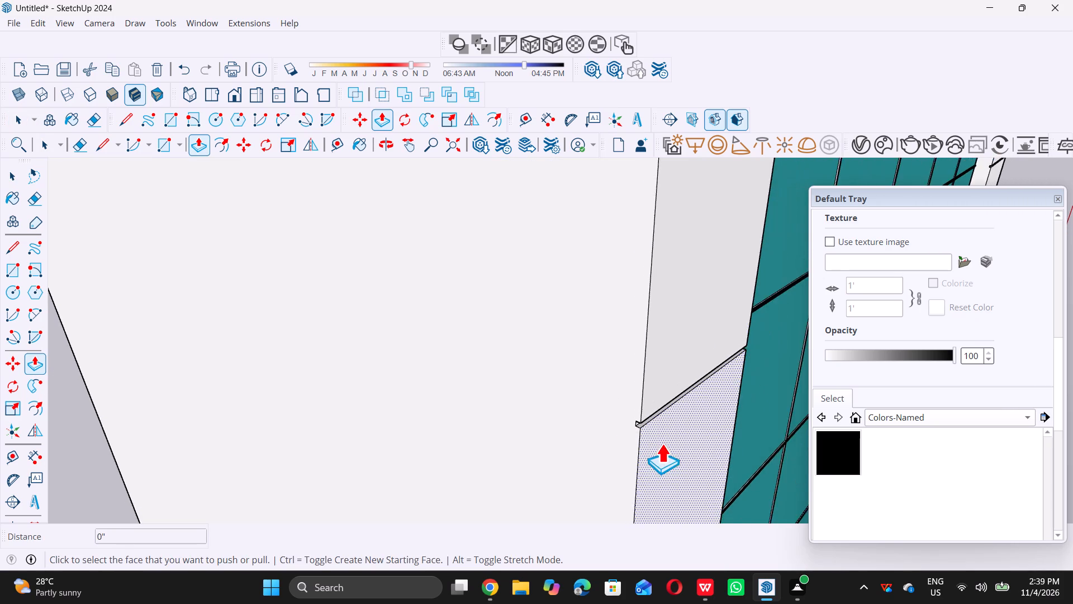
pyautogui.scroll(-19, 662, 443)
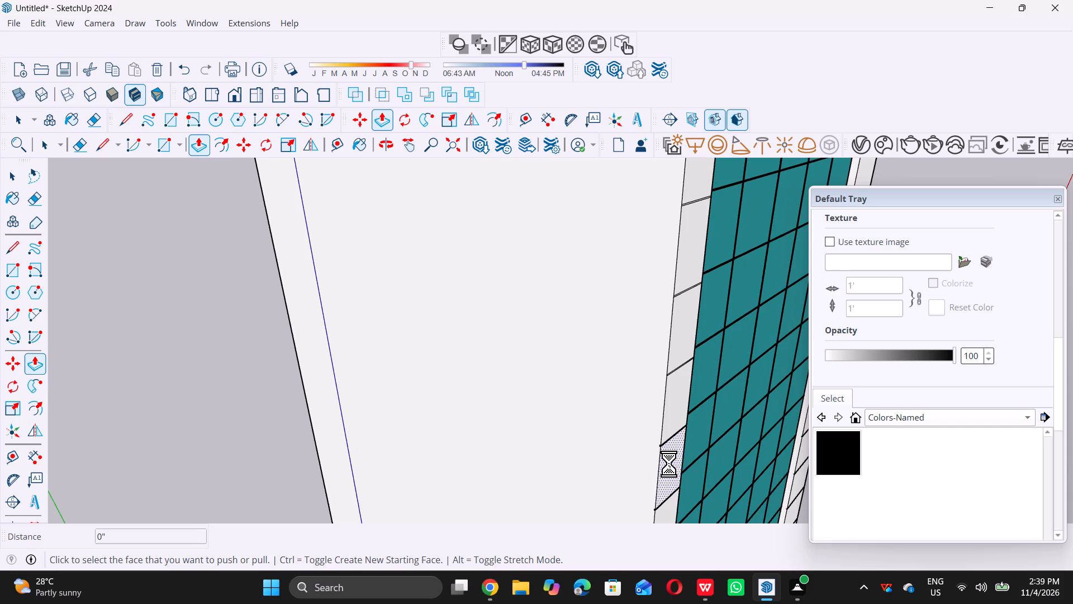
pyautogui.scroll(7, 659, 364)
pyautogui.scroll(7, 696, 403)
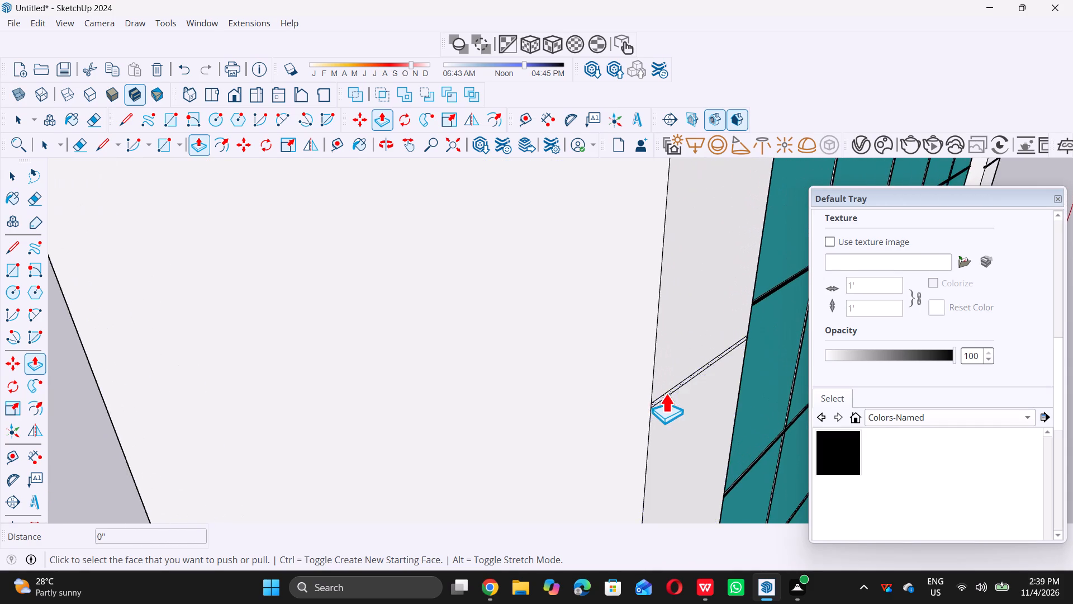
pyautogui.scroll(14, 663, 394)
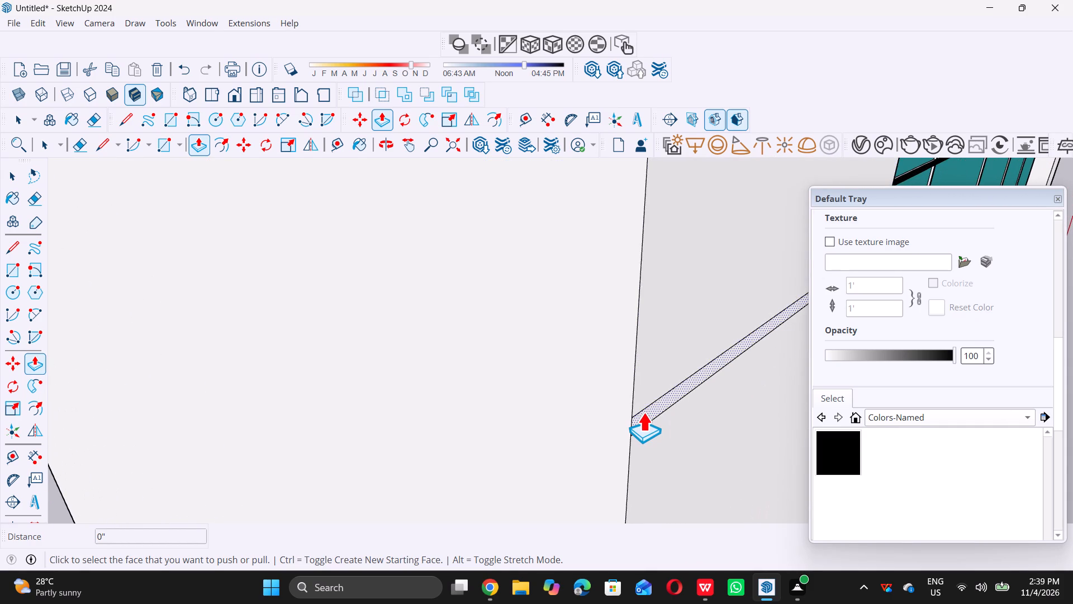
pyautogui.click(643, 412)
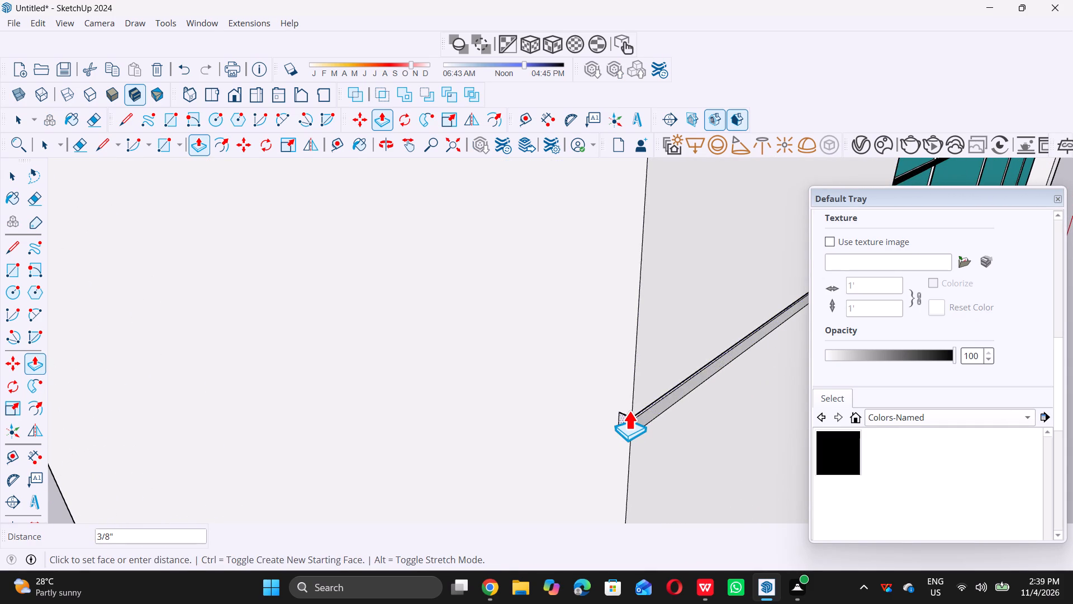
pyautogui.write('0.')
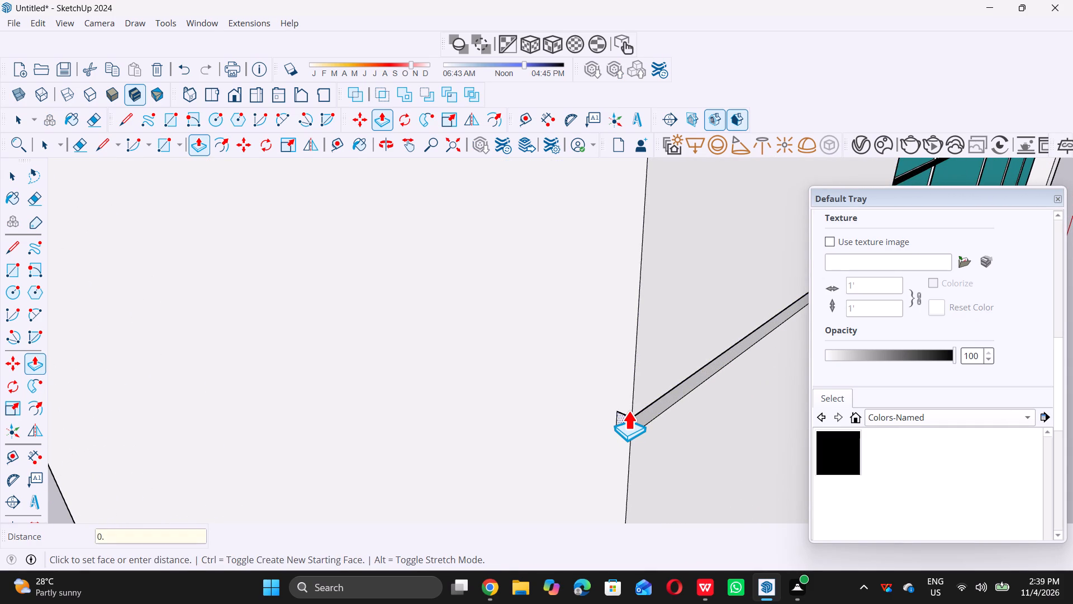
pyautogui.press('5')
pyautogui.hotkey('shift', '"')
pyautogui.press('Return')
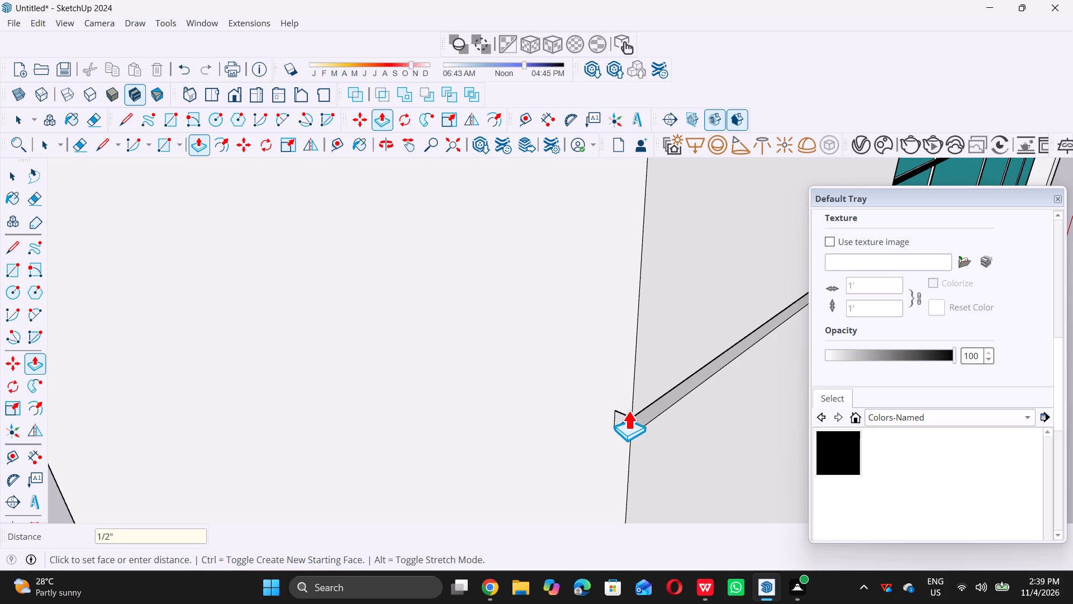
# Push the twentieth joint strip from the bottom on the white column beside the glass inward by repeating the 0.5" distance.
pyautogui.scroll(-20, 628, 410)
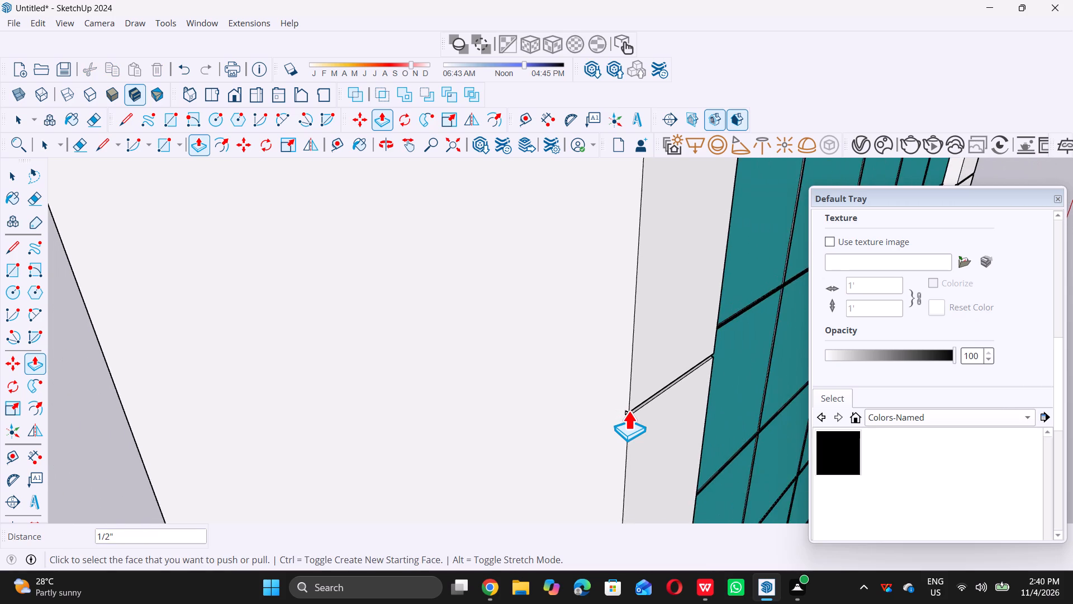
pyautogui.scroll(-18, 628, 410)
pyautogui.scroll(6, 643, 372)
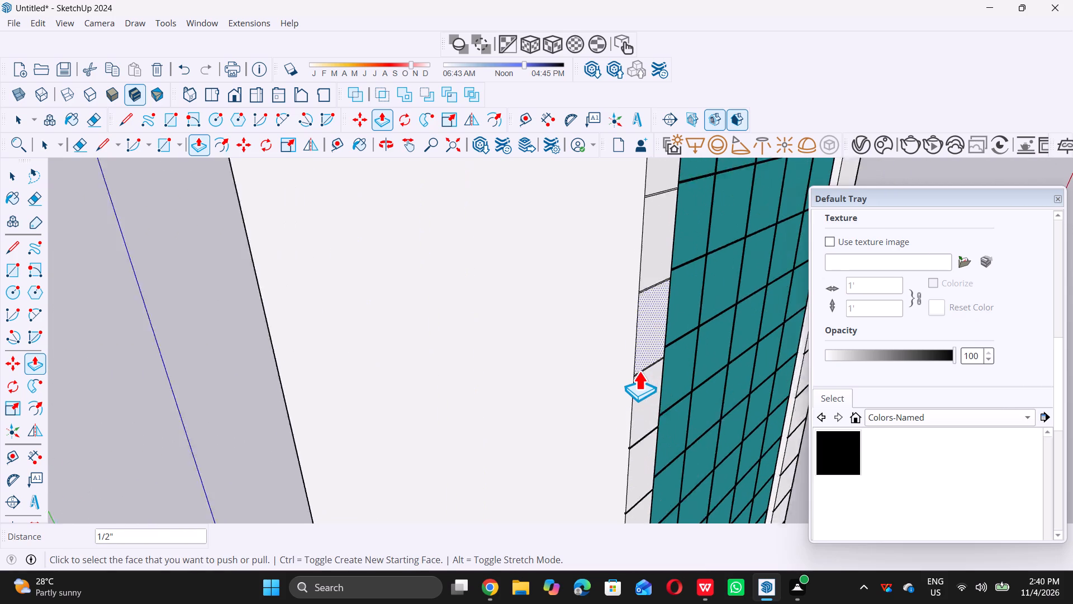
pyautogui.scroll(18, 629, 374)
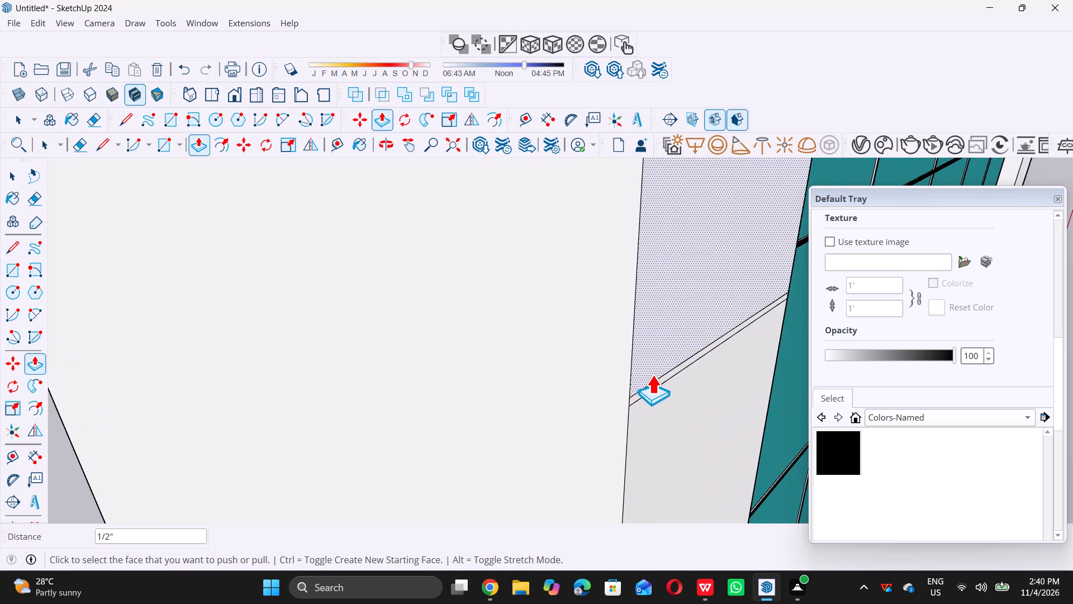
pyautogui.scroll(5, 652, 375)
pyautogui.doubleClick(626, 409)
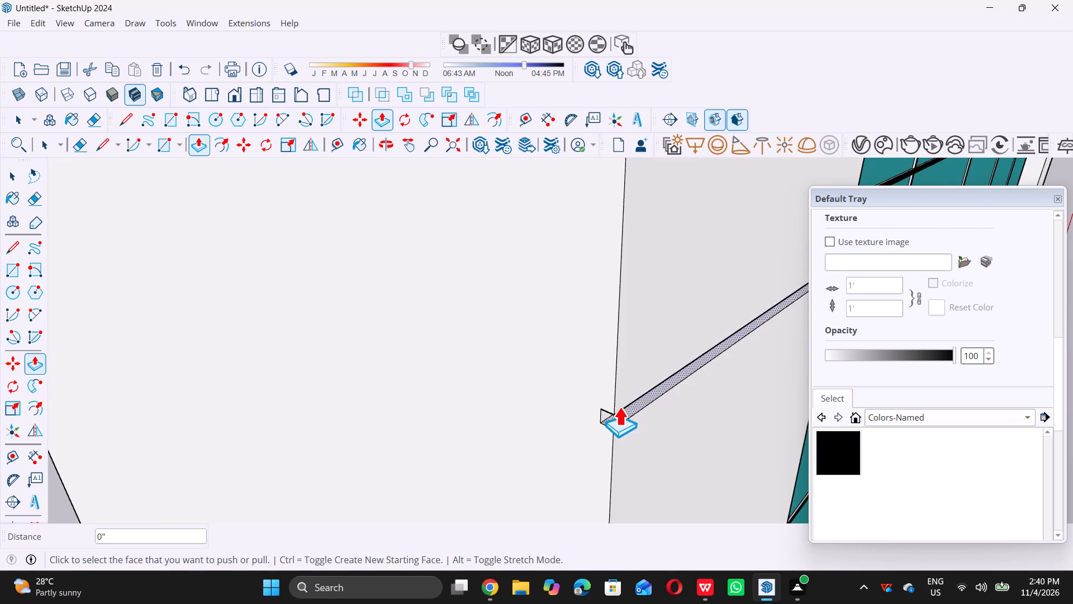
# Push the twenty-first joint strip from the bottom on the white column beside the glass inward by 0.5".
pyautogui.scroll(-20, 625, 436)
pyautogui.scroll(-6, 625, 436)
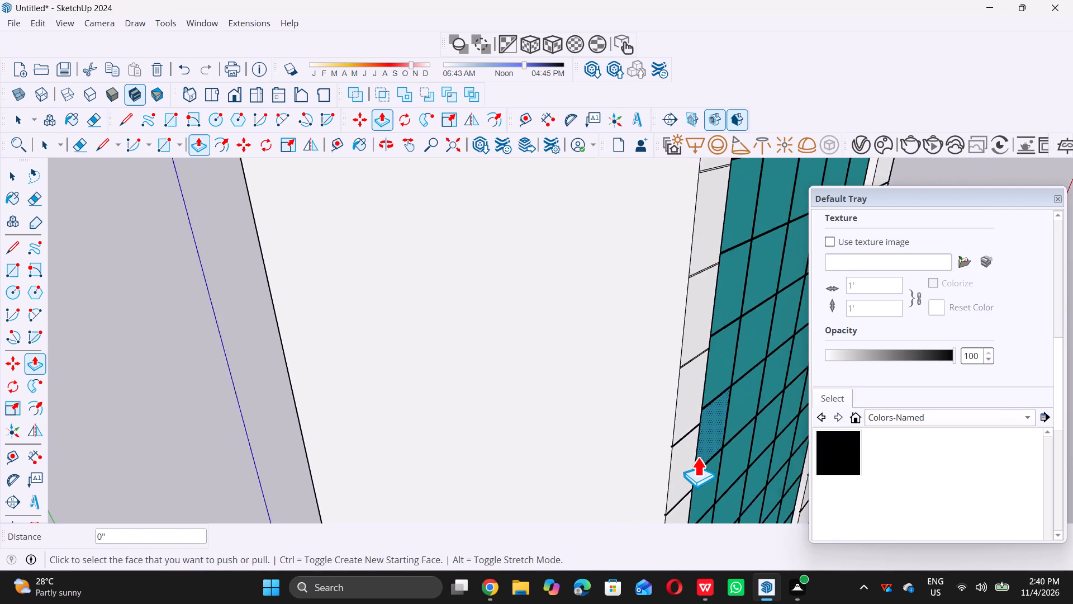
pyautogui.scroll(-4, 697, 457)
pyautogui.scroll(17, 688, 390)
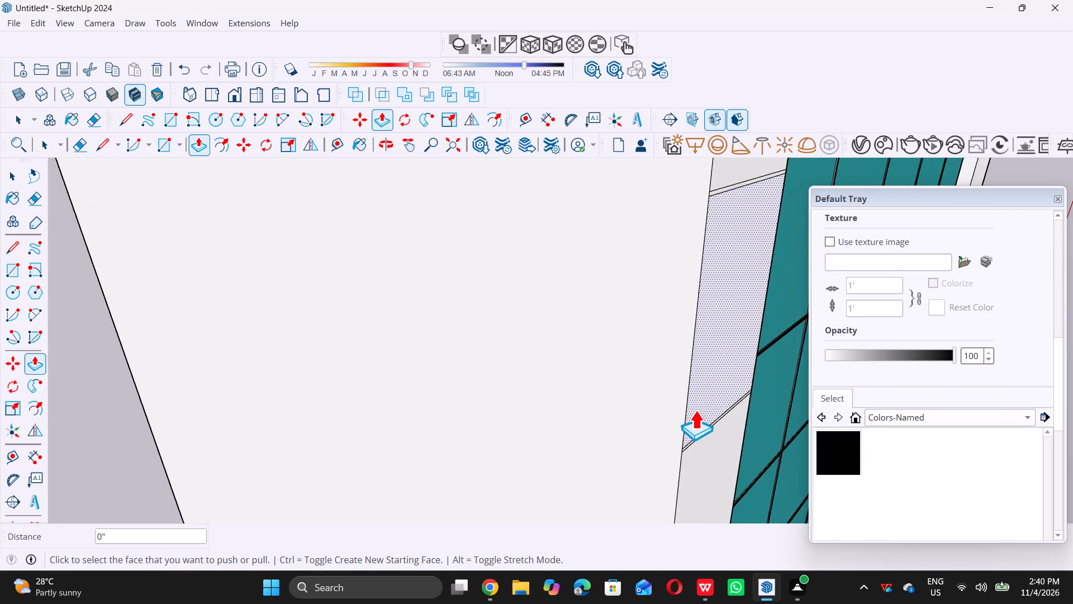
pyautogui.scroll(10, 696, 454)
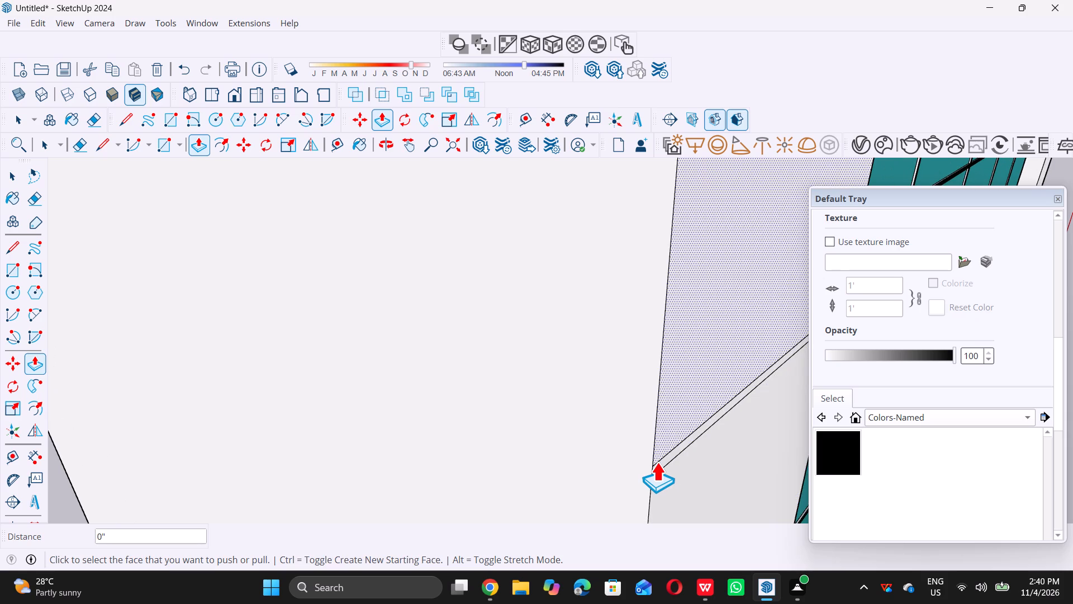
pyautogui.click(659, 463)
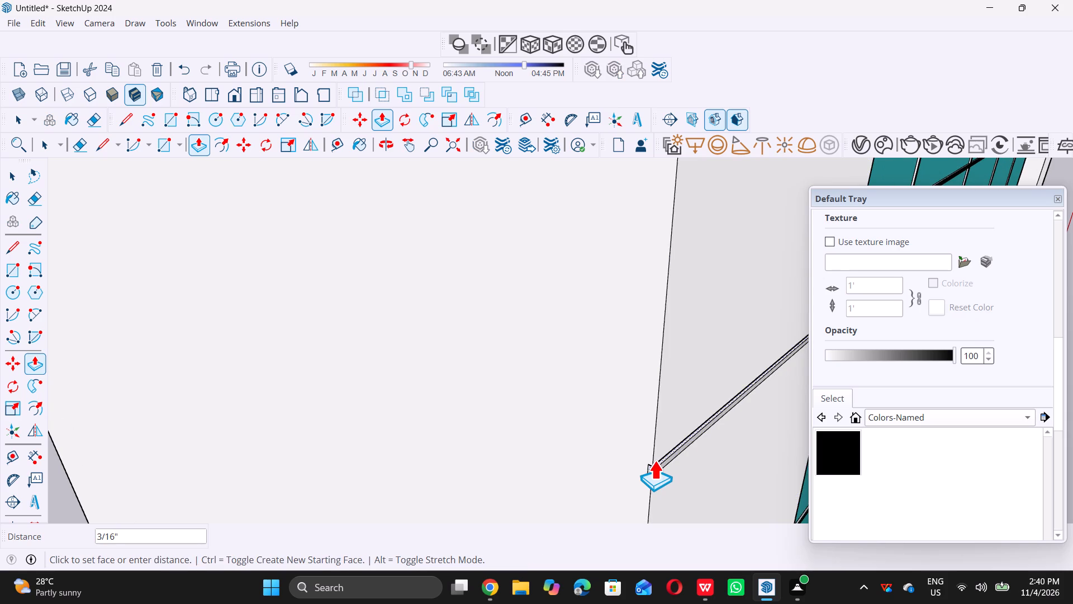
pyautogui.press('0')
pyautogui.press('.')
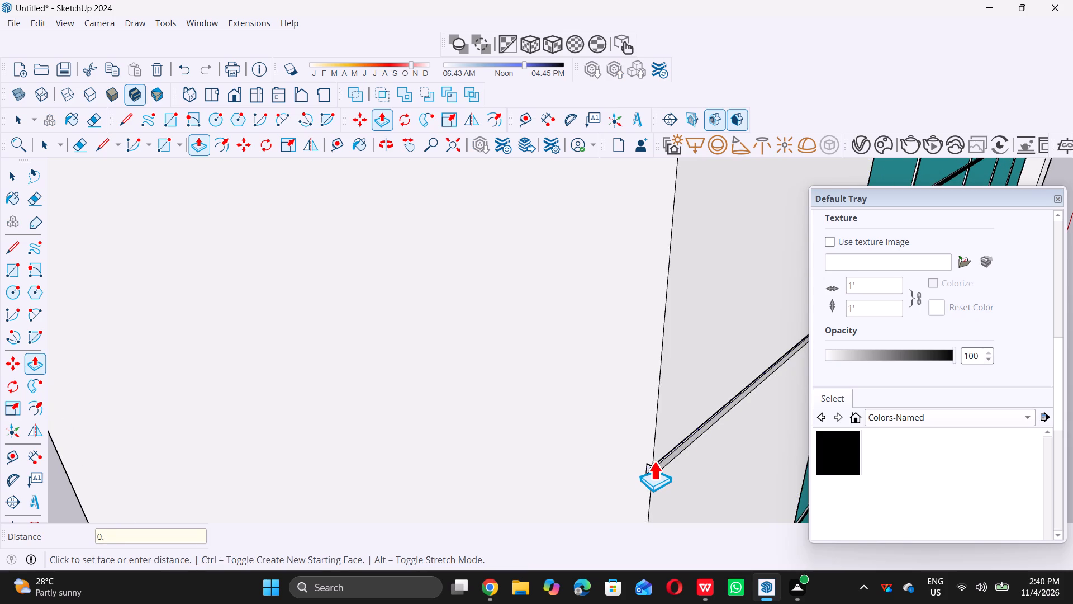
pyautogui.press('5')
pyautogui.hotkey('shift', '"')
pyautogui.press('Return')
# Push the twenty-second joint strip from the bottom on the white column beside the glass inward by 0.5".
pyautogui.scroll(-6, 654, 460)
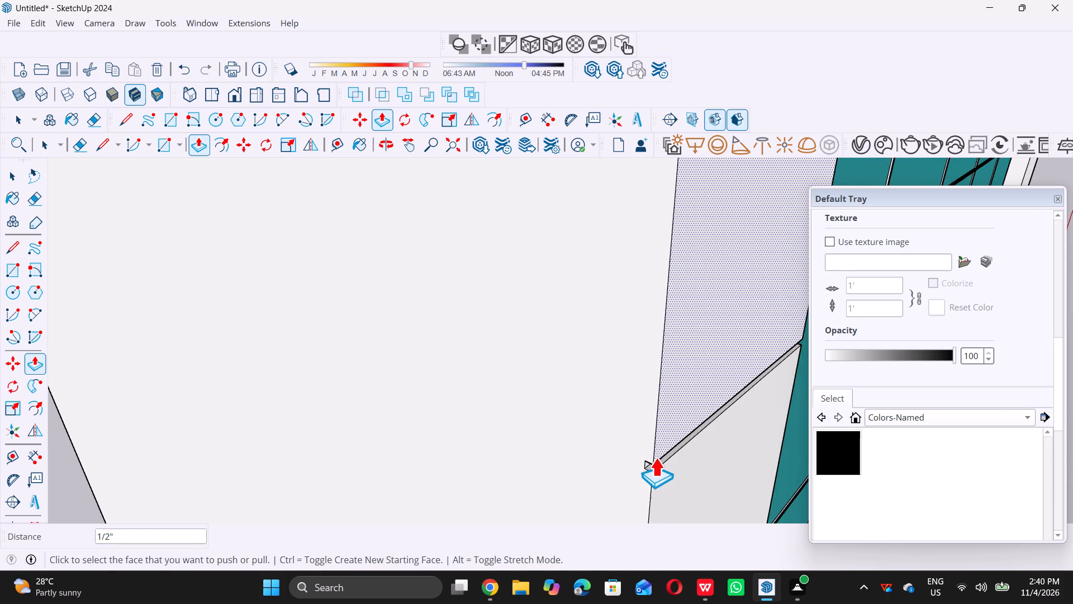
pyautogui.scroll(-16, 656, 457)
pyautogui.scroll(5, 657, 360)
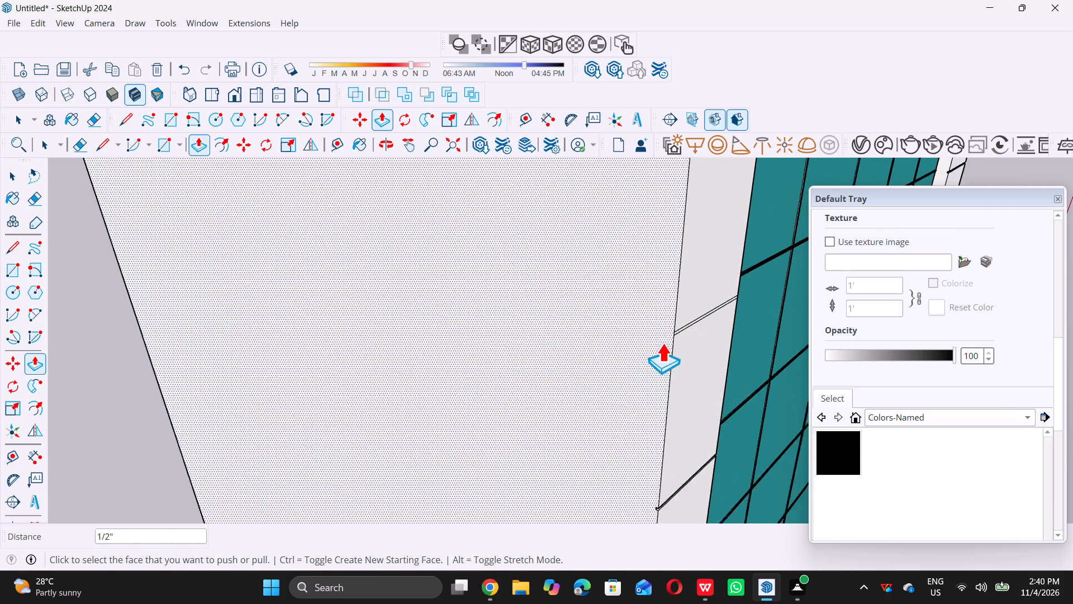
pyautogui.scroll(10, 680, 313)
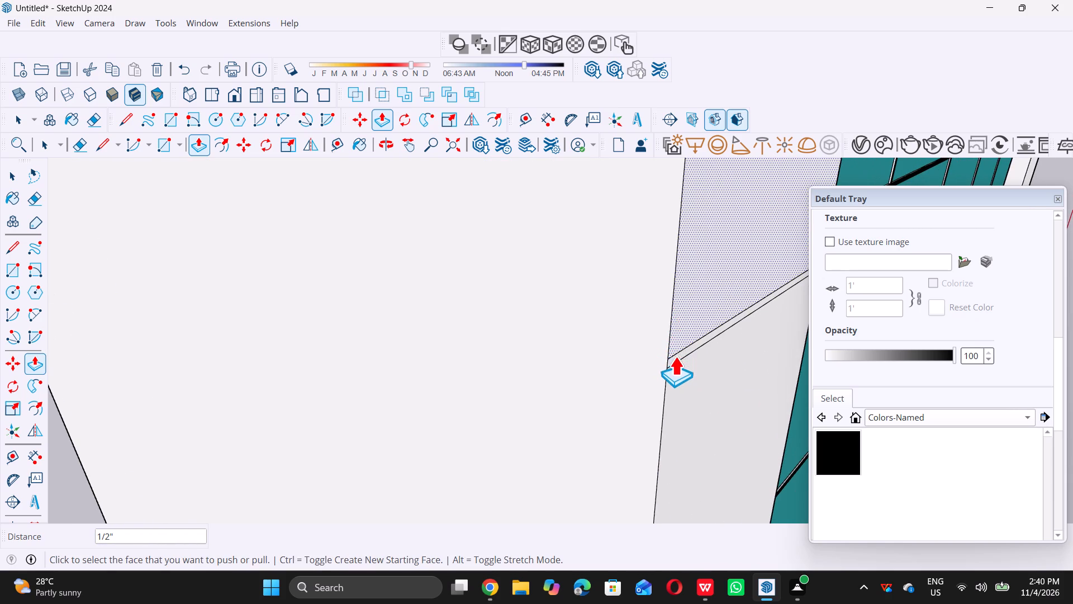
pyautogui.scroll(5, 675, 356)
pyautogui.click(675, 357)
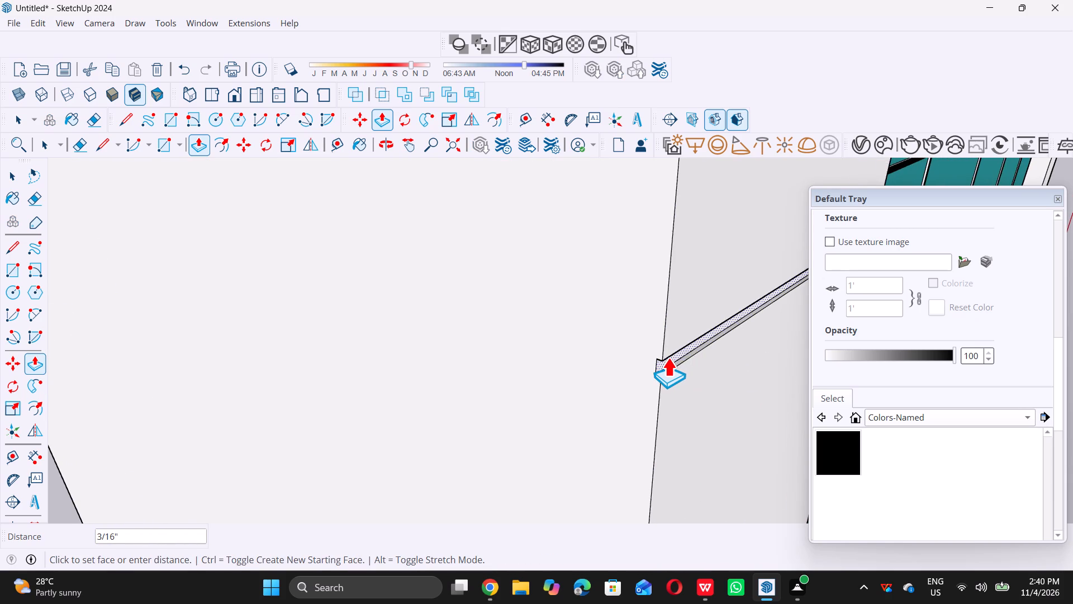
pyautogui.write('0.5')
pyautogui.press("'")
pyautogui.press('BackSpace')
pyautogui.hotkey('shift', '"')
pyautogui.press('Return')
# Push the twenty-third joint strip from the bottom on the white column beside the glass inward by 0.5", undoing any push on the adjoining panel.
pyautogui.scroll(-13, 668, 357)
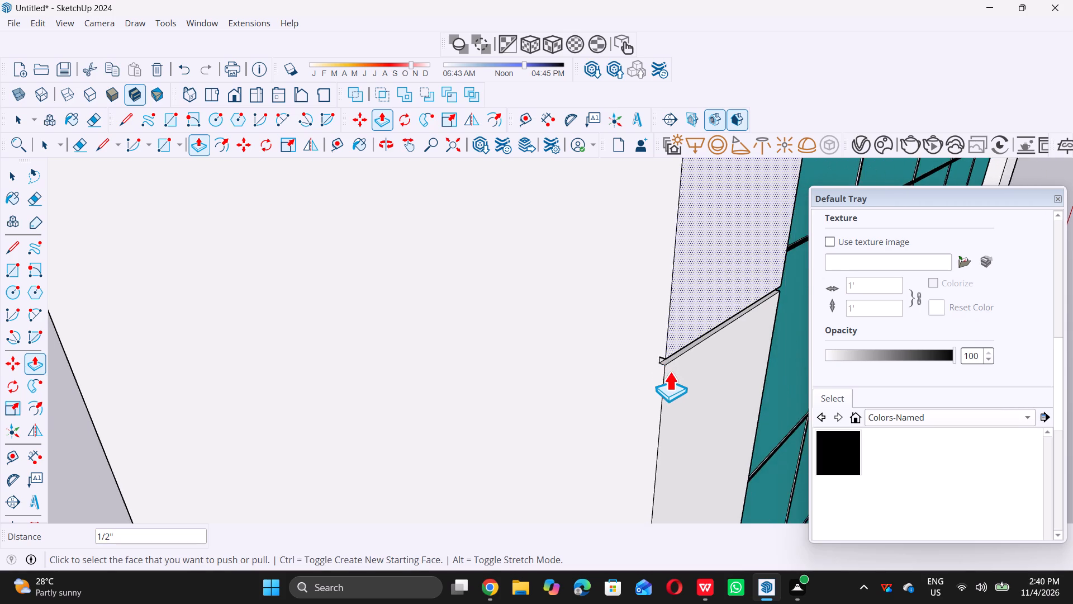
pyautogui.scroll(-19, 670, 371)
pyautogui.scroll(3, 676, 272)
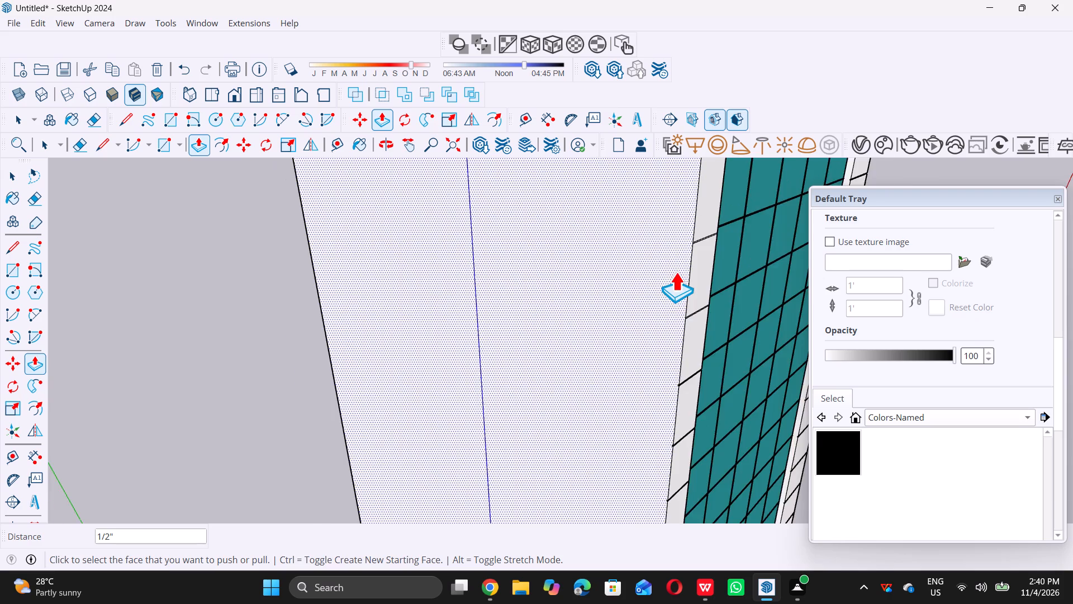
pyautogui.scroll(7, 676, 272)
pyautogui.scroll(5, 707, 374)
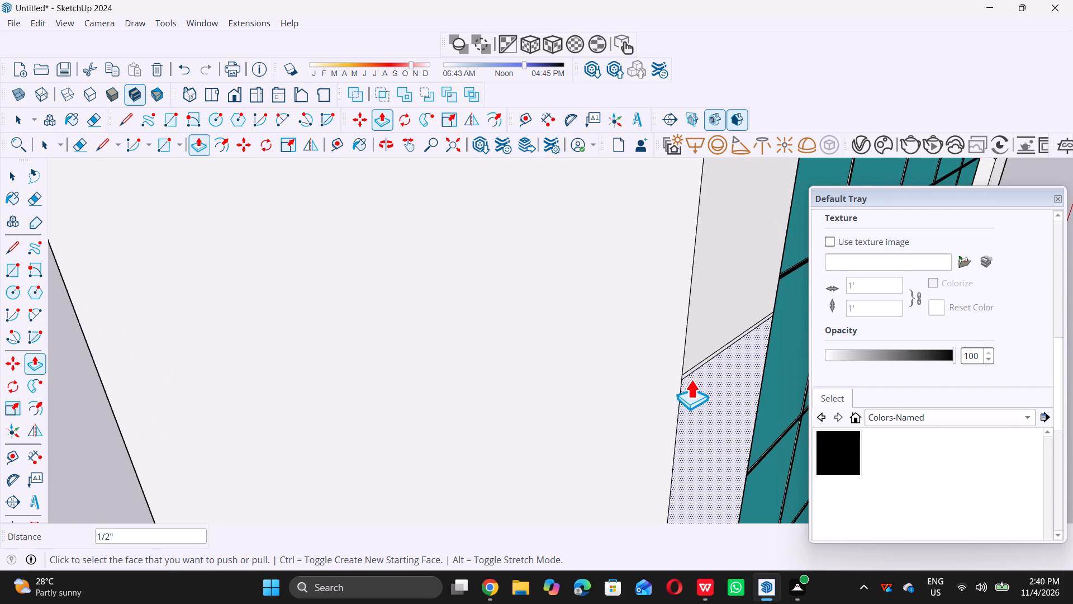
pyautogui.scroll(10, 689, 378)
pyautogui.doubleClick(681, 369)
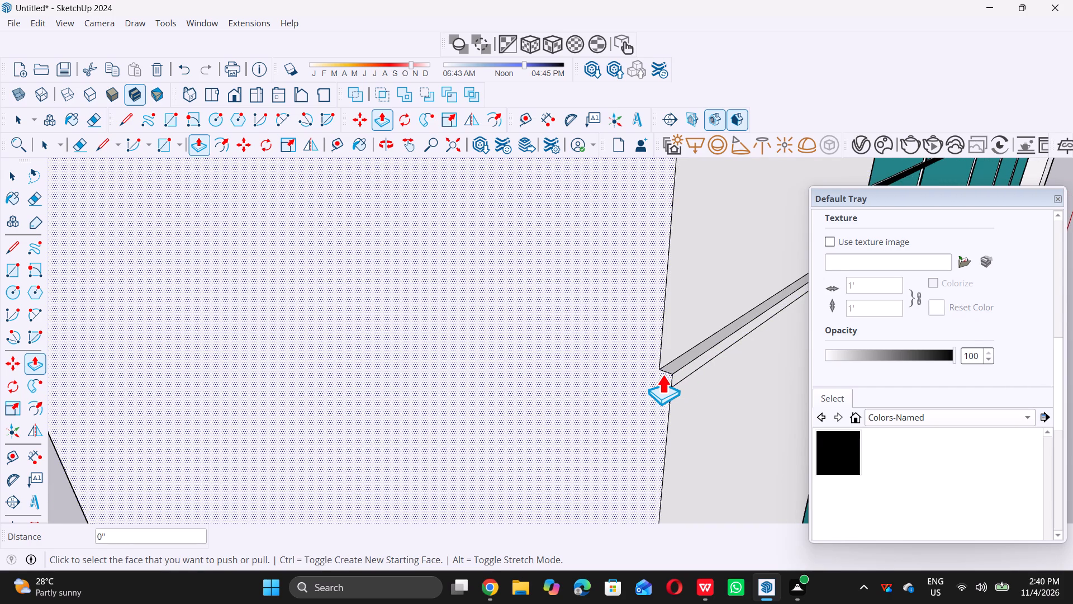
pyautogui.hotkey('ctrl', 'z')
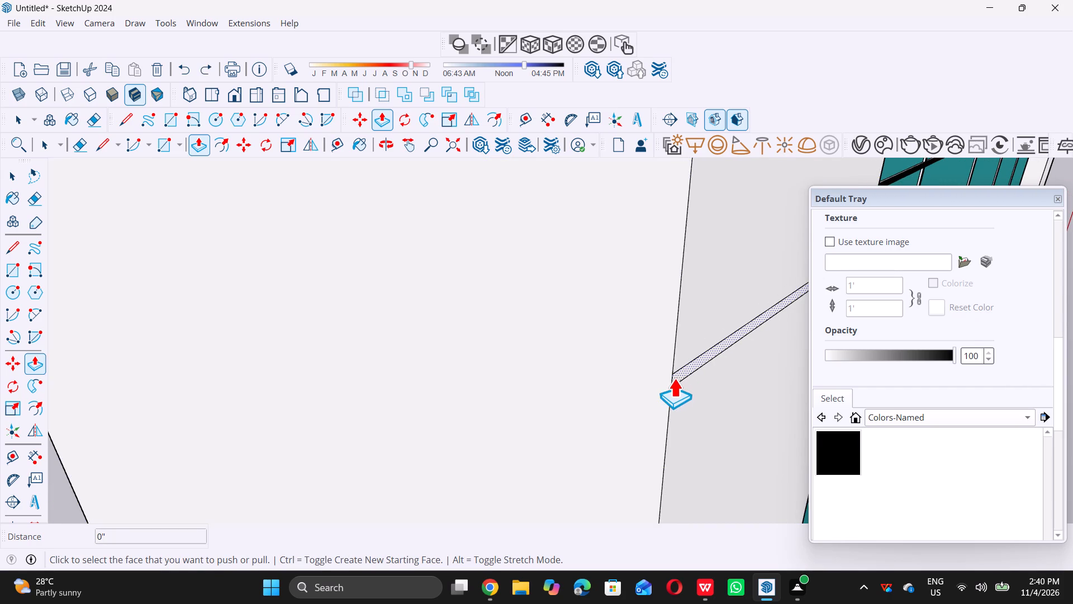
pyautogui.scroll(5, 679, 369)
pyautogui.click(683, 373)
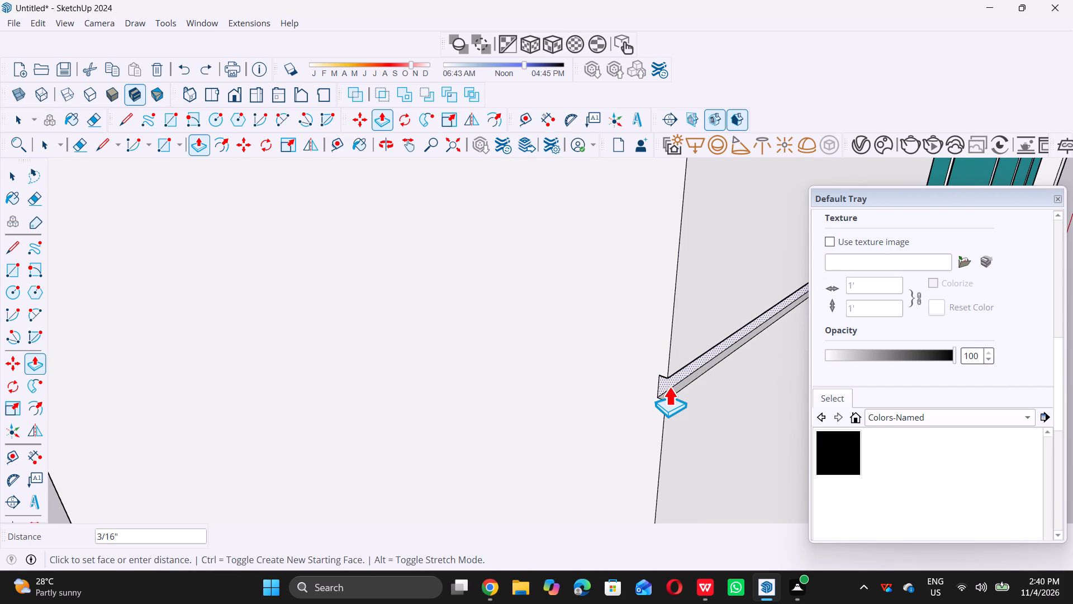
pyautogui.write('0.')
pyautogui.write('5"')
pyautogui.press('Return')
# Push the twenty-fourth joint strip from the bottom on the white column beside the glass inward by repeating the 0.5" distance.
pyautogui.scroll(-16, 668, 386)
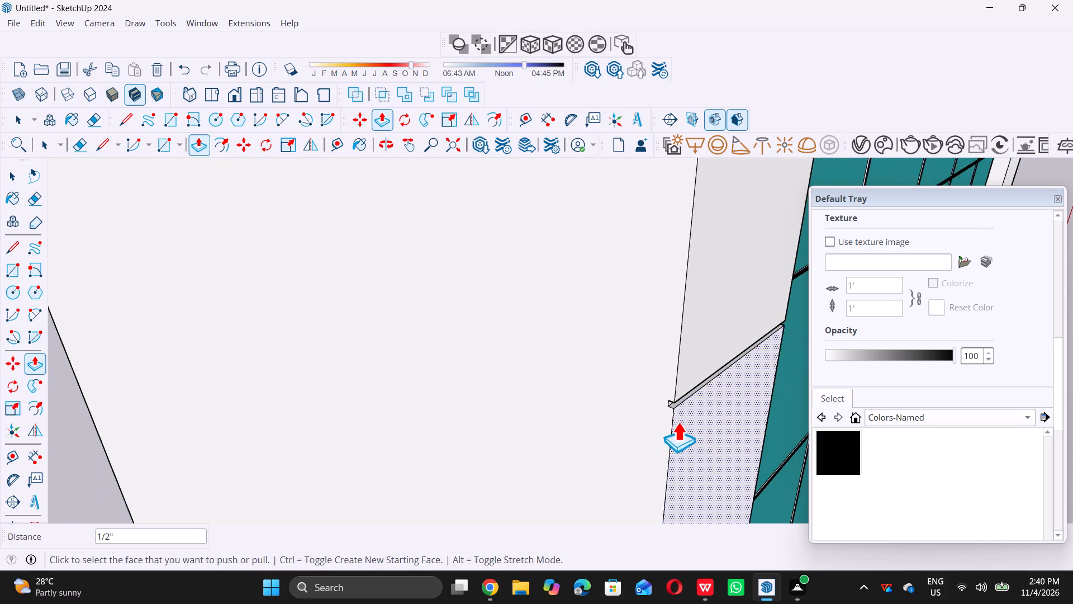
pyautogui.scroll(-18, 678, 422)
pyautogui.scroll(7, 693, 343)
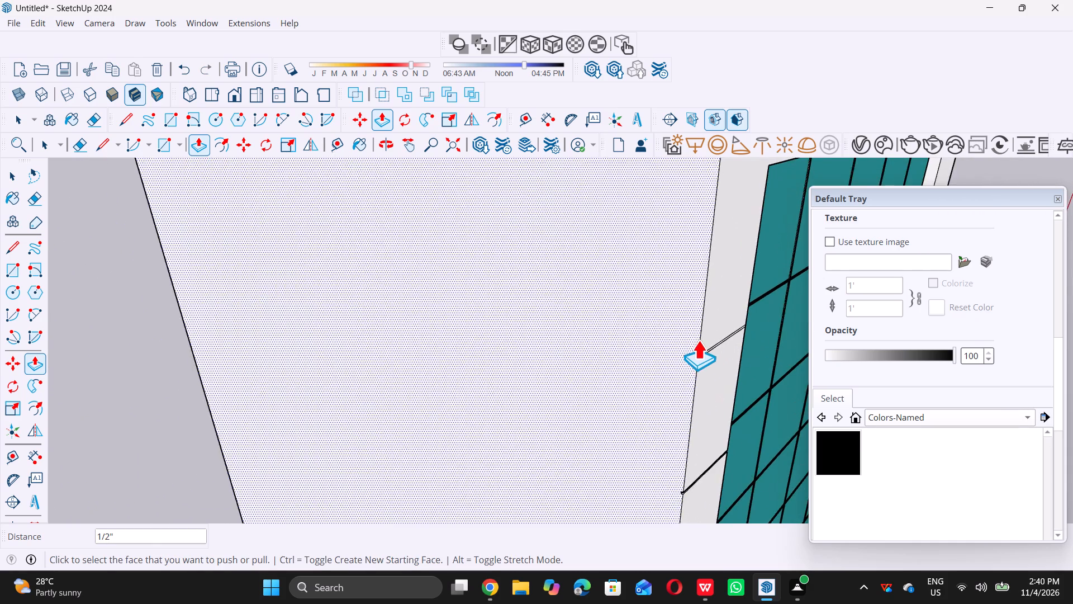
pyautogui.scroll(15, 702, 344)
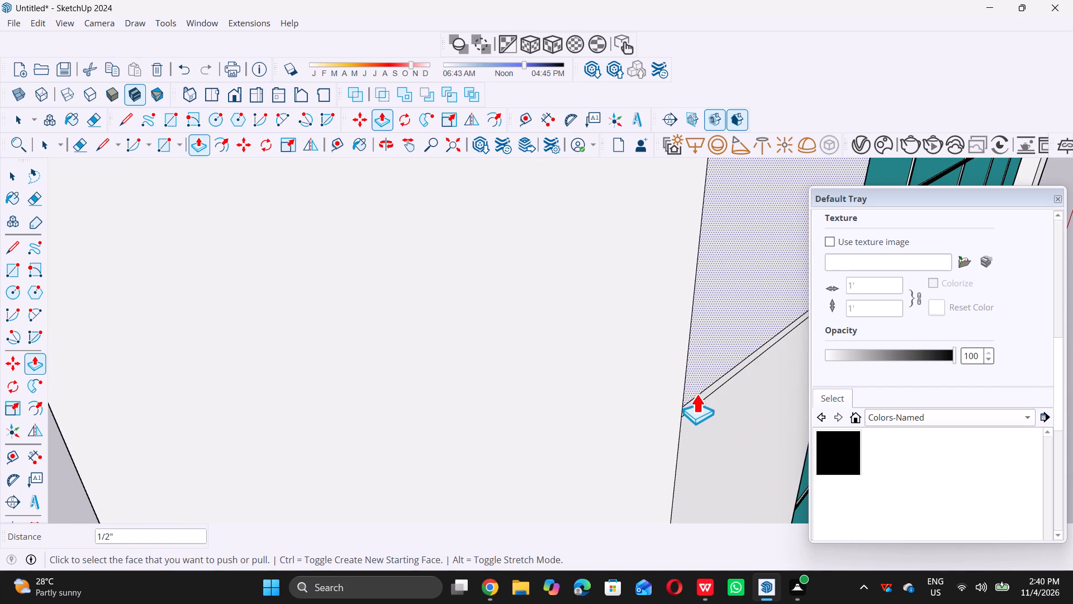
pyautogui.scroll(8, 684, 410)
pyautogui.doubleClick(681, 407)
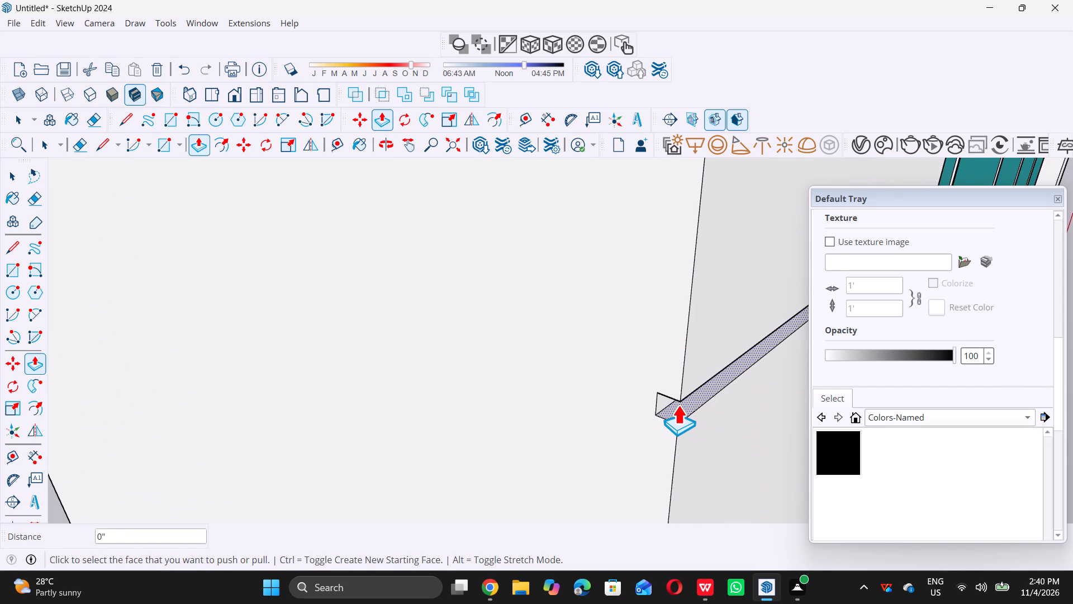
pyautogui.press('space')
# Examine the joints on the white columns from the tower's roof down to the entrance pillar for strips still flush.
pyautogui.scroll(-14, 677, 405)
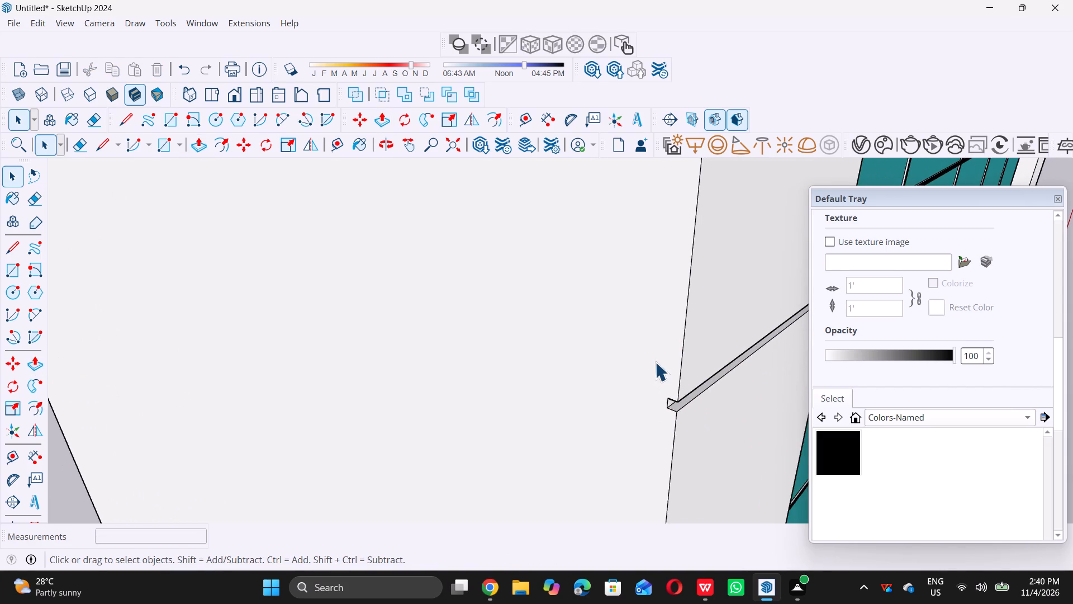
pyautogui.scroll(-20, 655, 362)
pyautogui.scroll(-17, 655, 362)
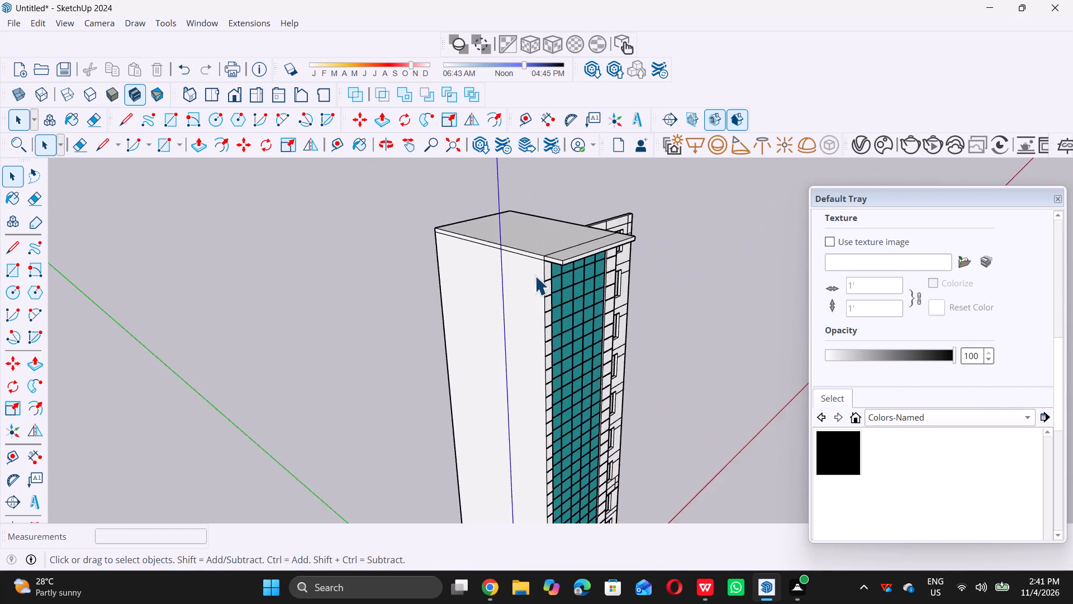
pyautogui.scroll(-16, 535, 276)
pyautogui.moveTo(591, 355); pyautogui.dragTo(352, 300, button='middle')
pyautogui.scroll(7, 562, 366)
pyautogui.scroll(-6, 576, 389)
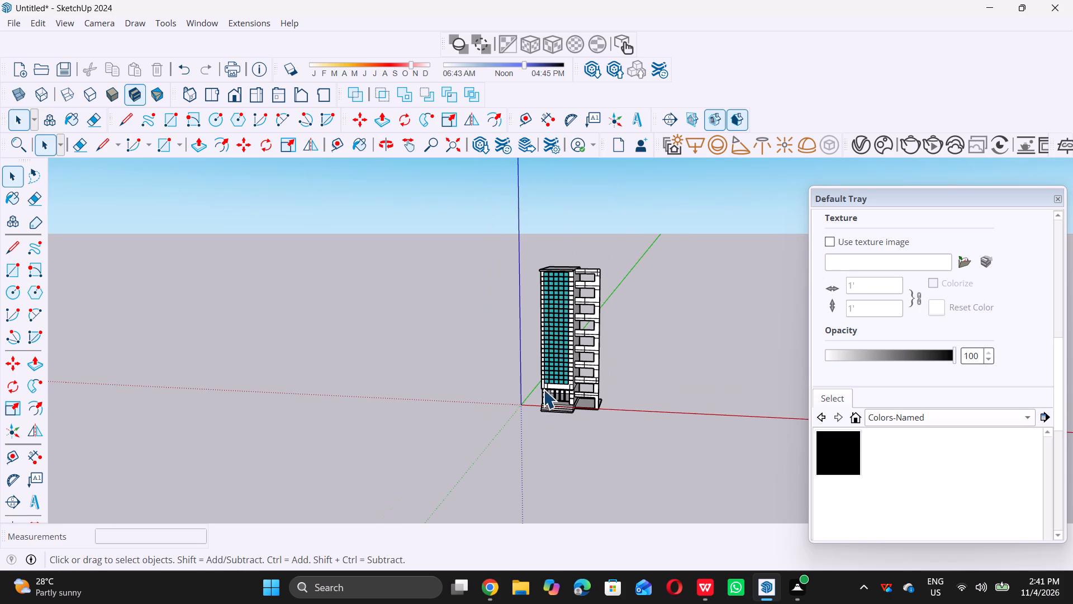
pyautogui.scroll(-5, 545, 384)
pyautogui.moveTo(544, 383); pyautogui.dragTo(569, 355, button='middle')
pyautogui.scroll(6, 568, 350)
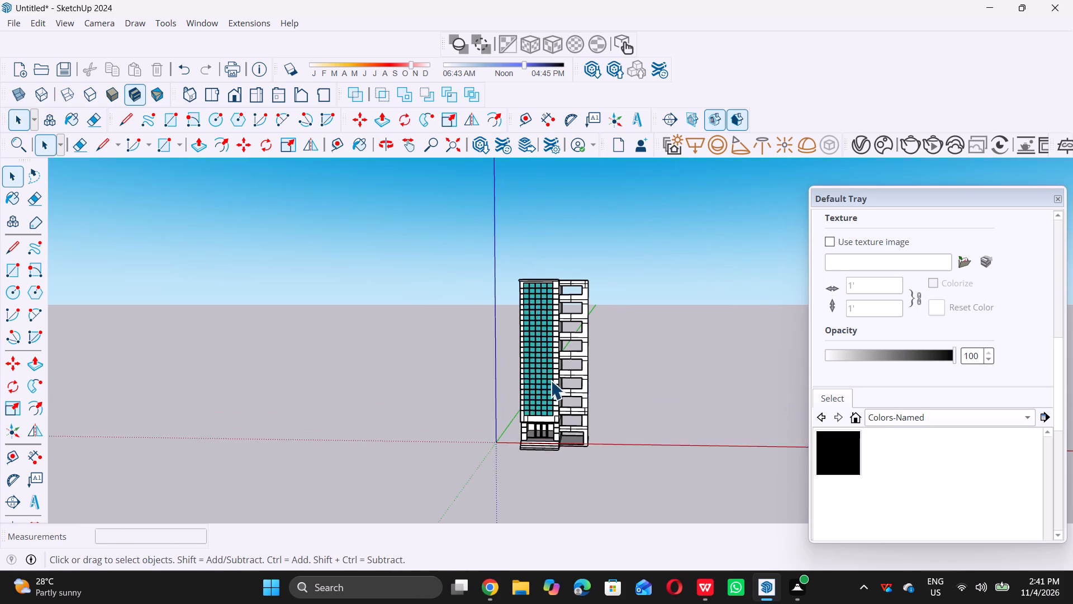
pyautogui.scroll(5, 550, 381)
pyautogui.scroll(6, 528, 436)
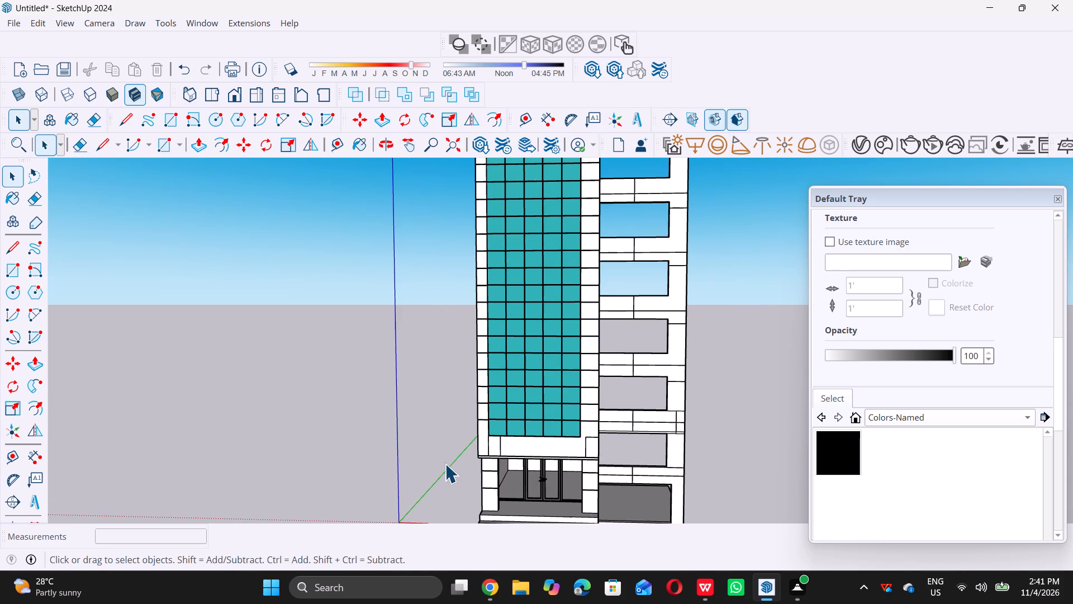
pyautogui.scroll(-7, 444, 449)
pyautogui.moveTo(435, 464); pyautogui.dragTo(615, 458, button='middle')
pyautogui.scroll(-9, 604, 449)
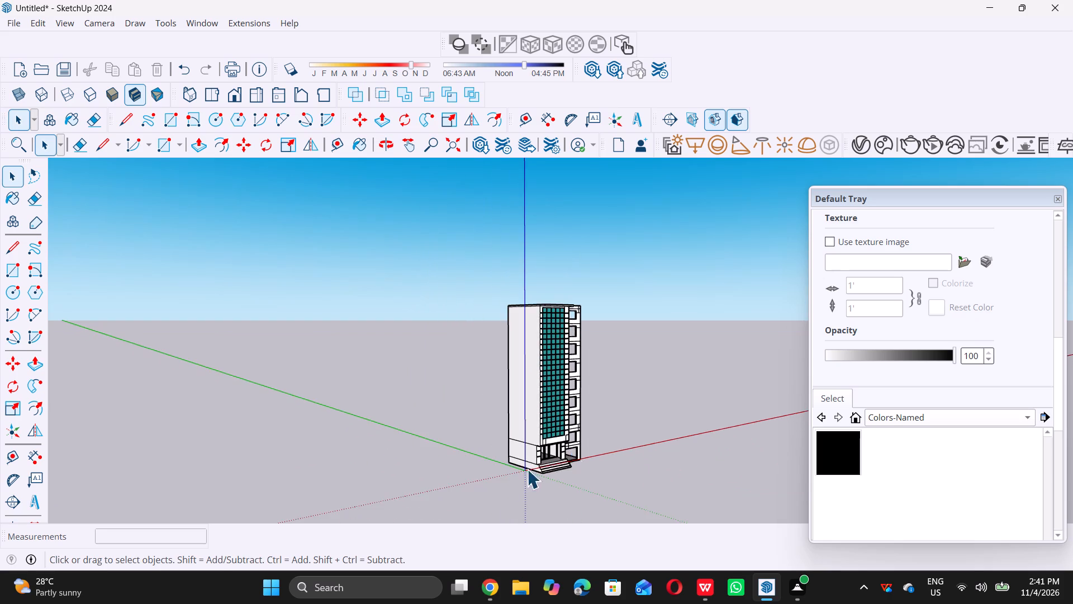
pyautogui.moveTo(526, 469); pyautogui.dragTo(541, 527, button='middle')
pyautogui.scroll(7, 533, 419)
pyautogui.scroll(8, 531, 507)
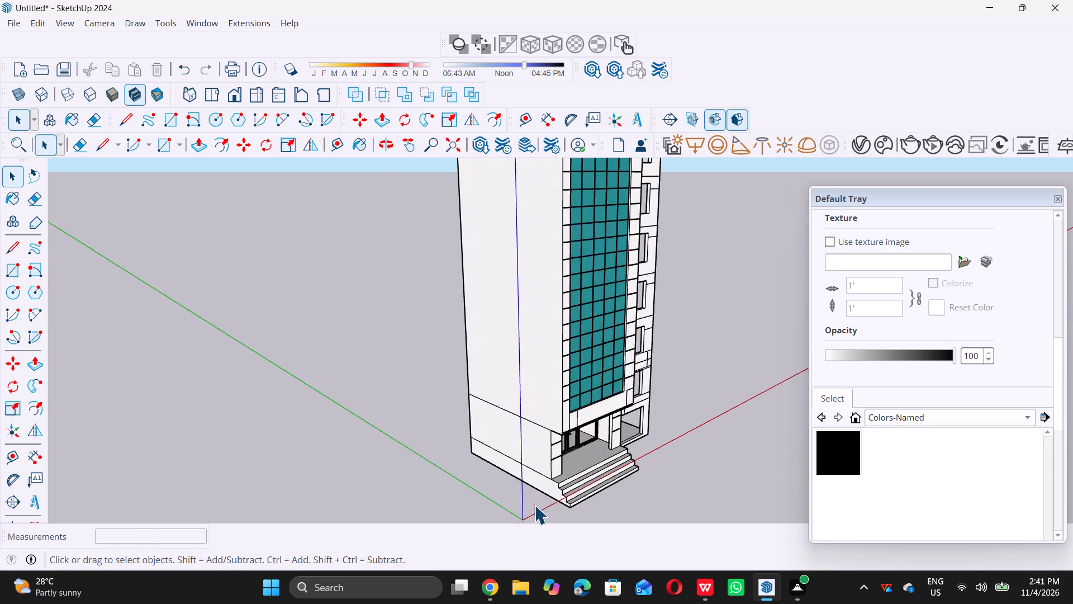
pyautogui.scroll(20, 534, 505)
pyautogui.scroll(11, 534, 505)
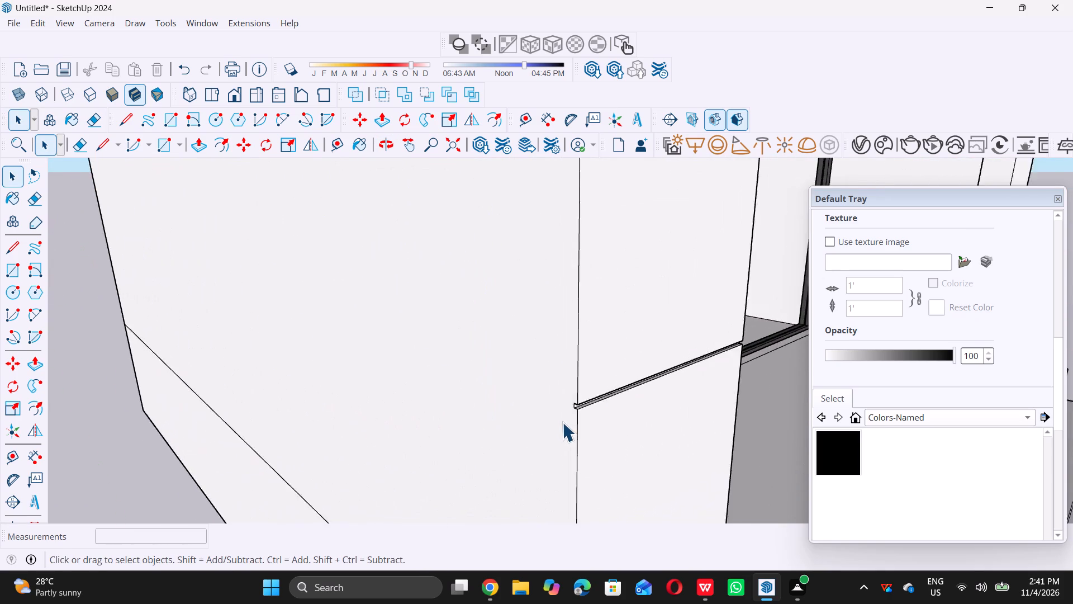
pyautogui.scroll(-20, 562, 422)
pyautogui.scroll(-7, 562, 422)
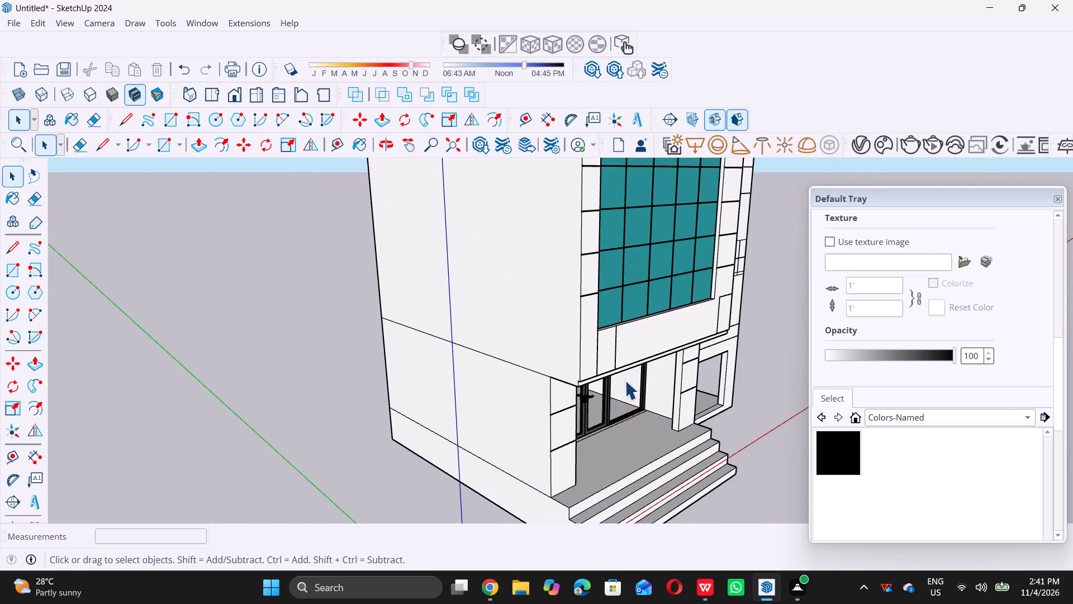
# Push the vertical joint strip between the white column and the white band below the glass facade inward by 0.5".
pyautogui.scroll(17, 621, 369)
pyautogui.scroll(-9, 561, 365)
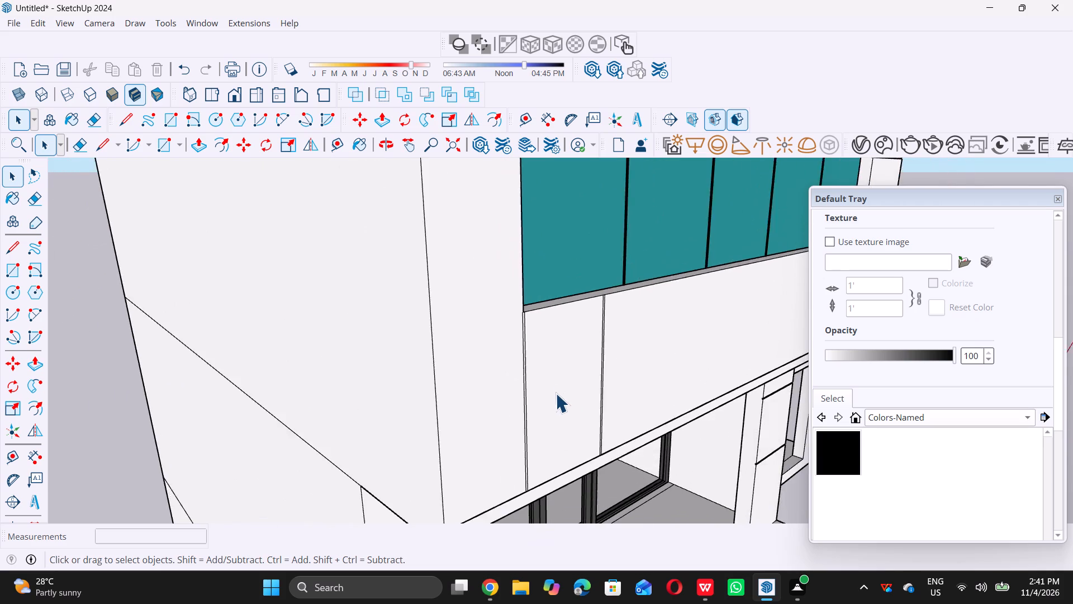
pyautogui.scroll(-9, 556, 393)
pyautogui.moveTo(512, 412); pyautogui.dragTo(519, 427, button='middle')
pyautogui.scroll(11, 507, 420)
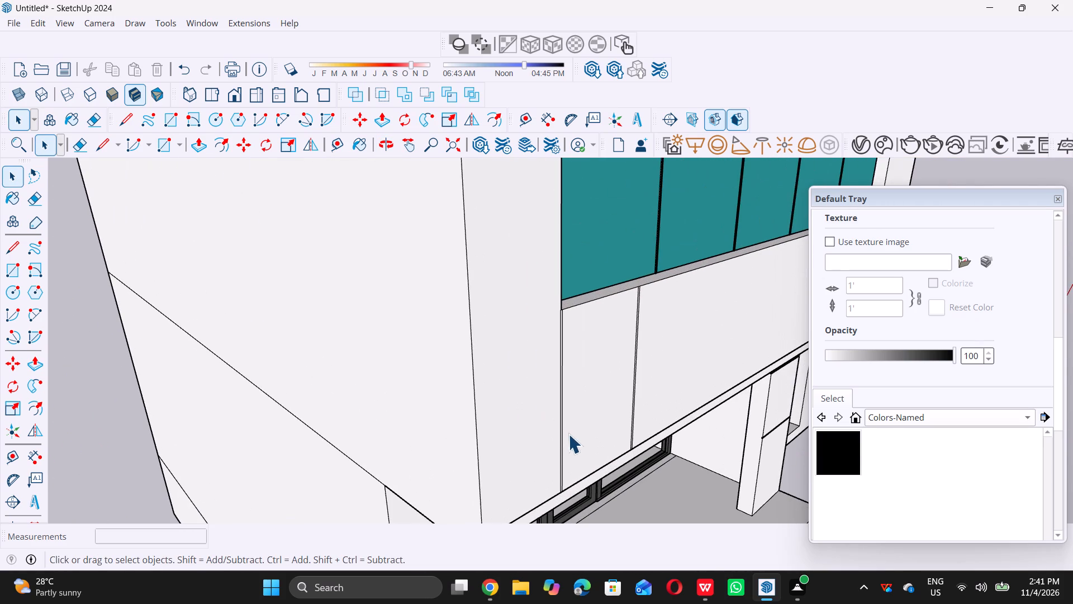
pyautogui.scroll(17, 568, 434)
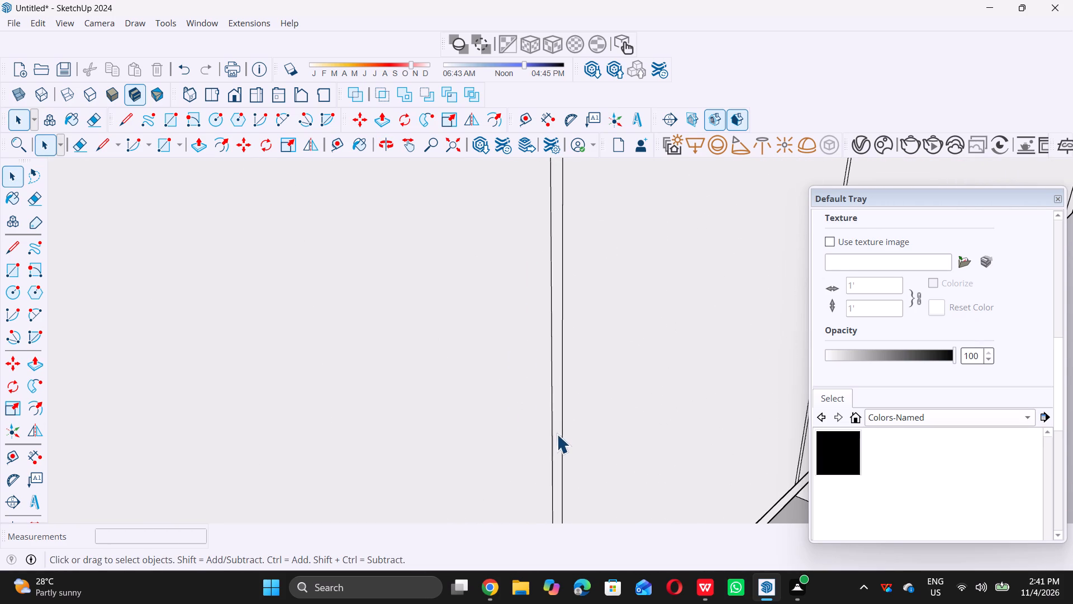
pyautogui.click(556, 432)
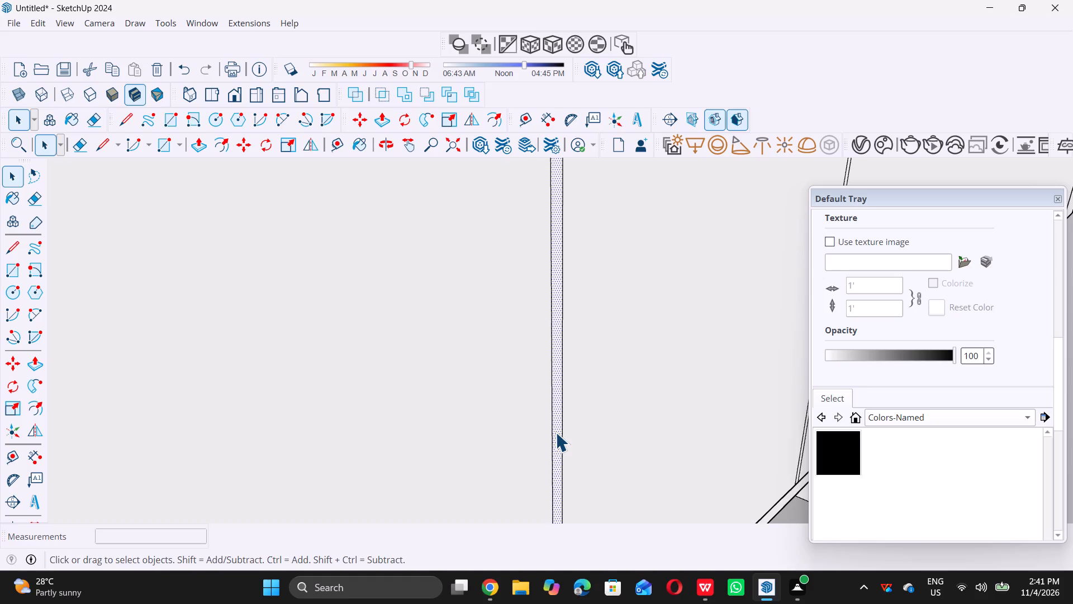
pyautogui.press('p')
pyautogui.click(556, 432)
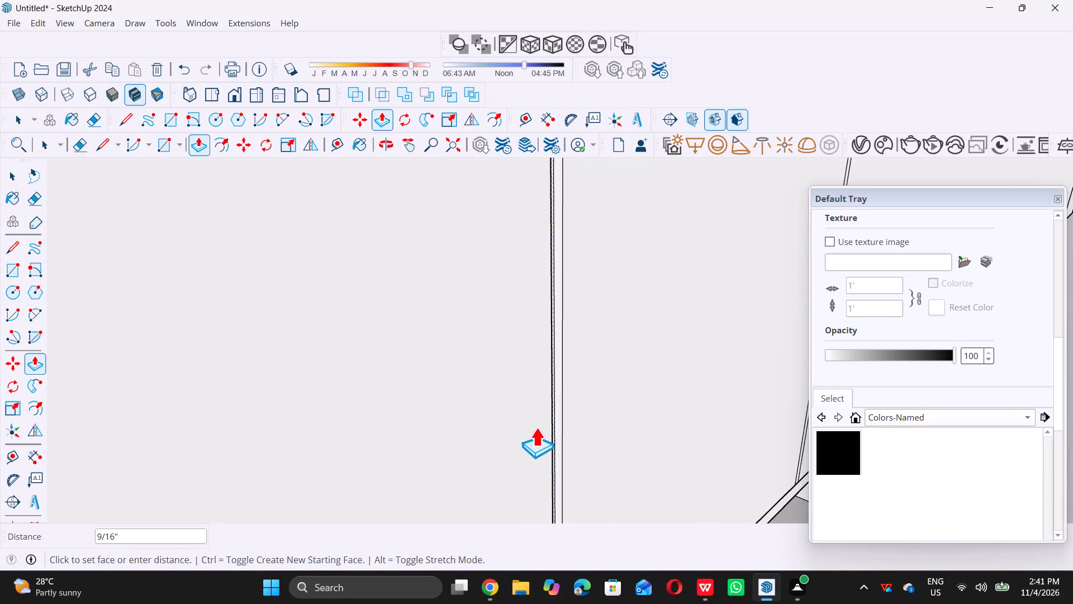
pyautogui.scroll(-11, 543, 445)
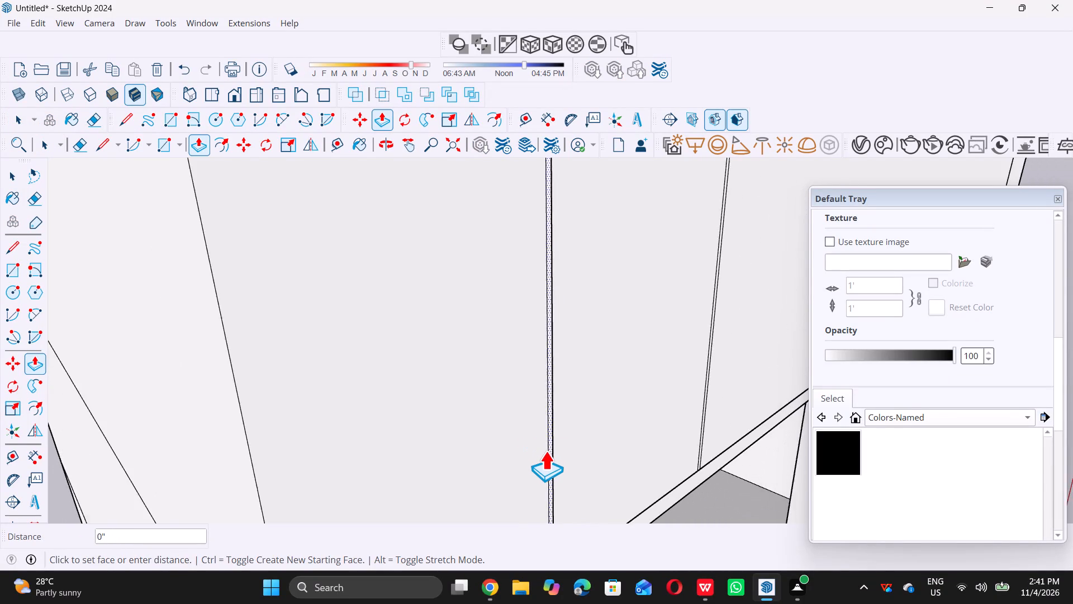
pyautogui.scroll(-10, 545, 451)
pyautogui.moveTo(568, 424); pyautogui.dragTo(381, 526, button='middle')
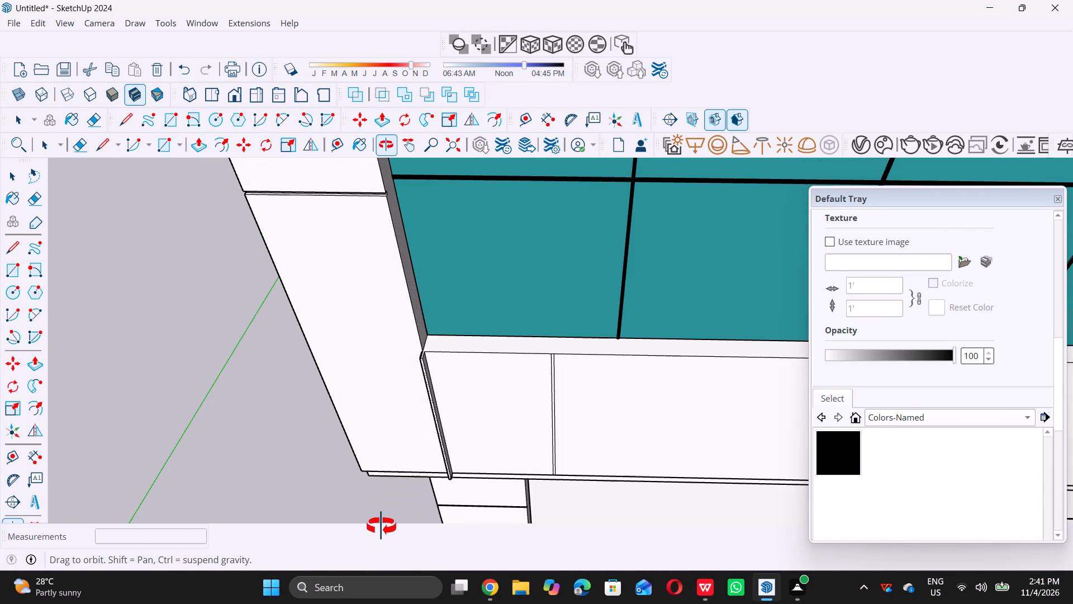
pyautogui.moveTo(381, 526); pyautogui.dragTo(381, 526, button='middle')
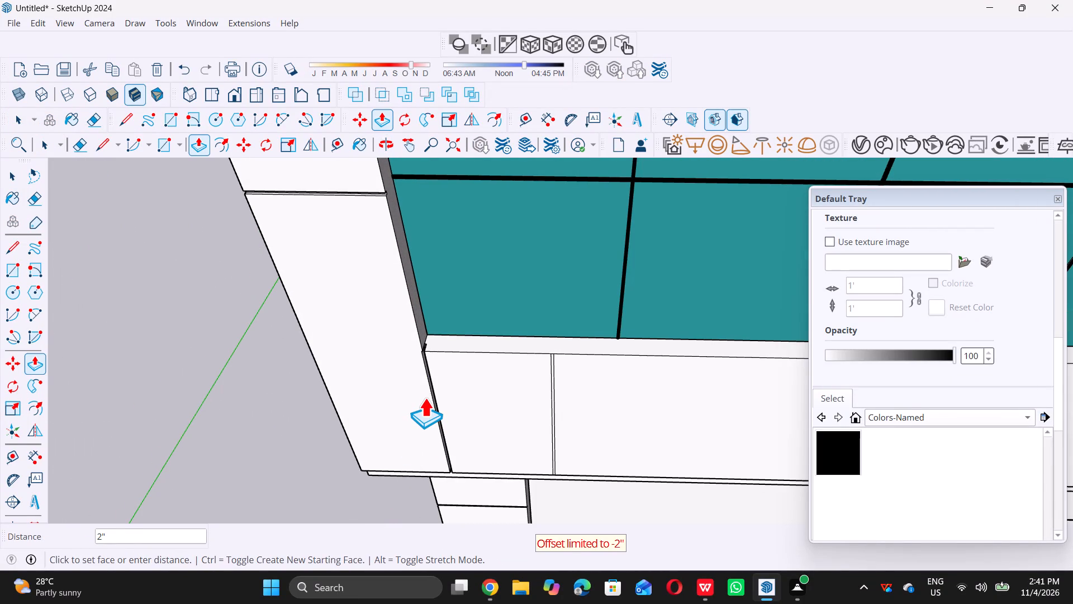
pyautogui.write('0.5')
pyautogui.hotkey('shift', '"')
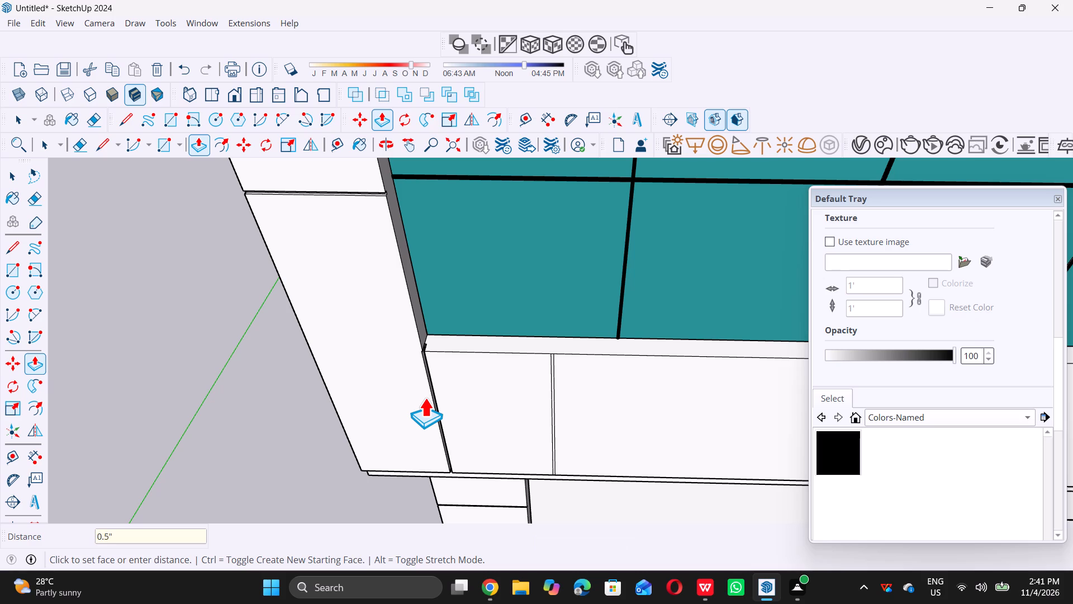
pyautogui.press('Return')
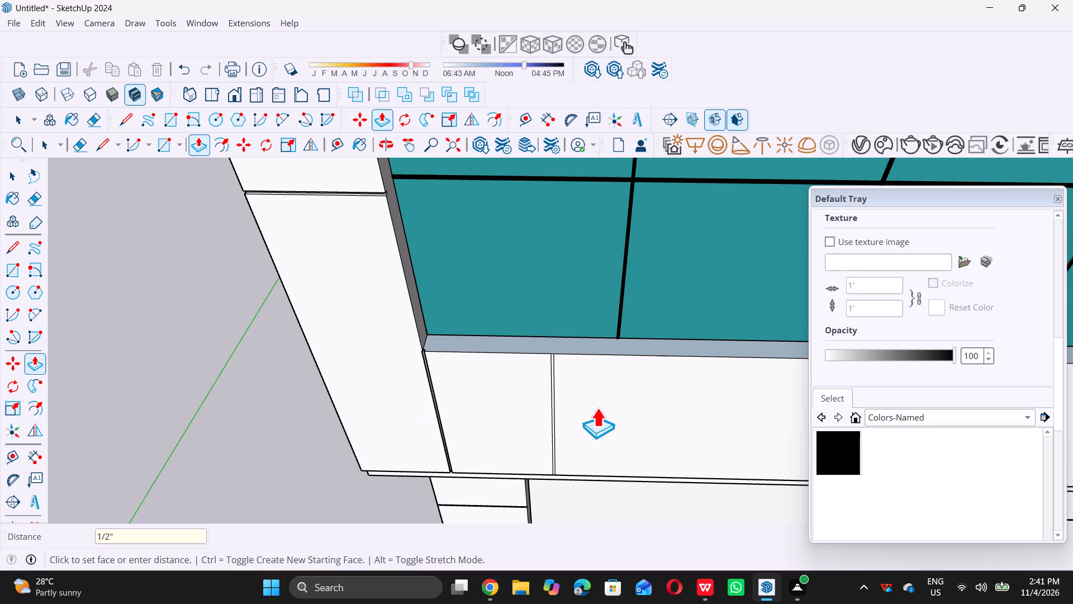
# Push the second vertical joint strip on the white band below the glass facade inward by 0.5".
pyautogui.scroll(4, 559, 399)
pyautogui.moveTo(536, 365); pyautogui.dragTo(521, 411, button='middle')
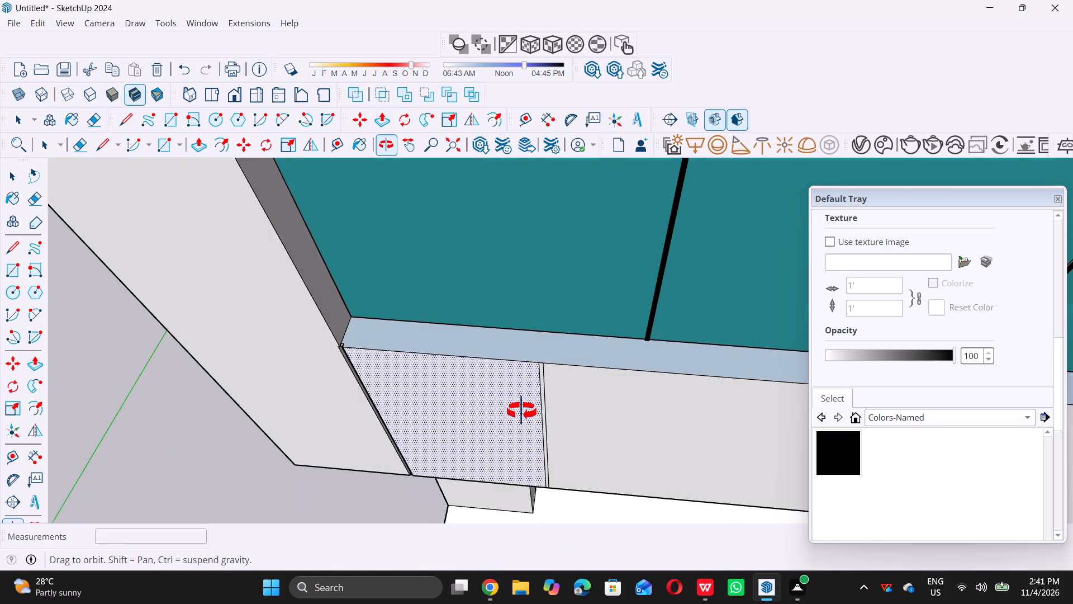
pyautogui.middleClick(521, 411)
pyautogui.scroll(6, 533, 396)
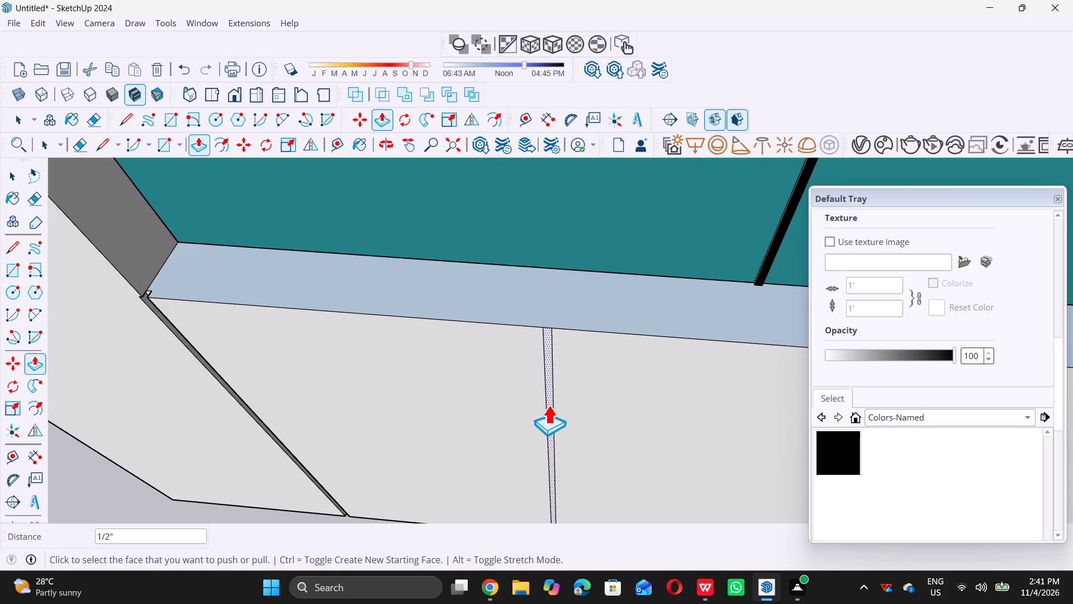
pyautogui.click(548, 405)
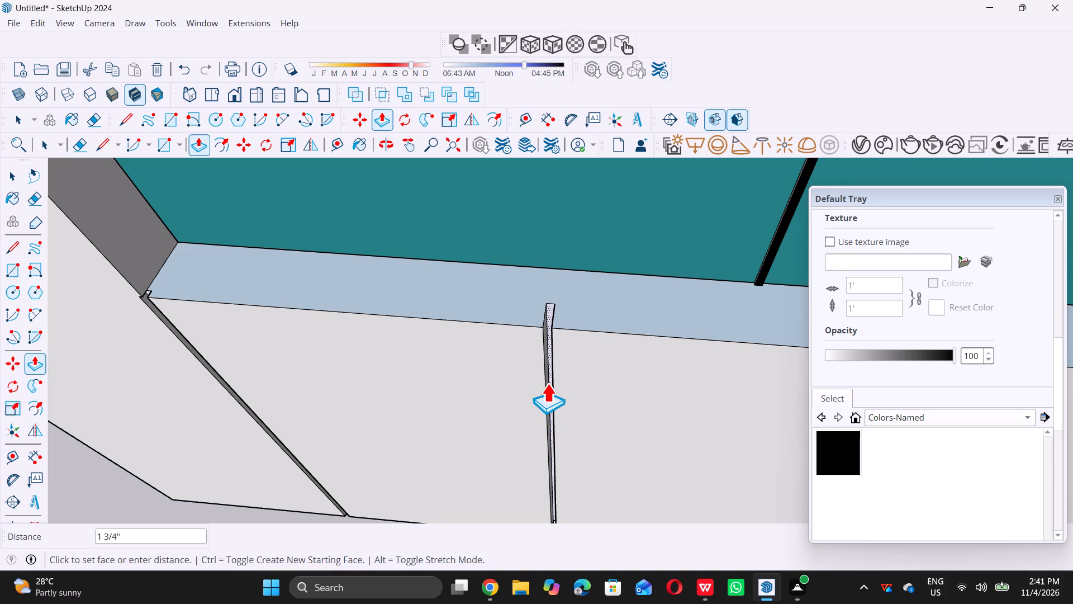
pyautogui.write('0.5"')
pyautogui.press('Return')
pyautogui.scroll(-2, 529, 391)
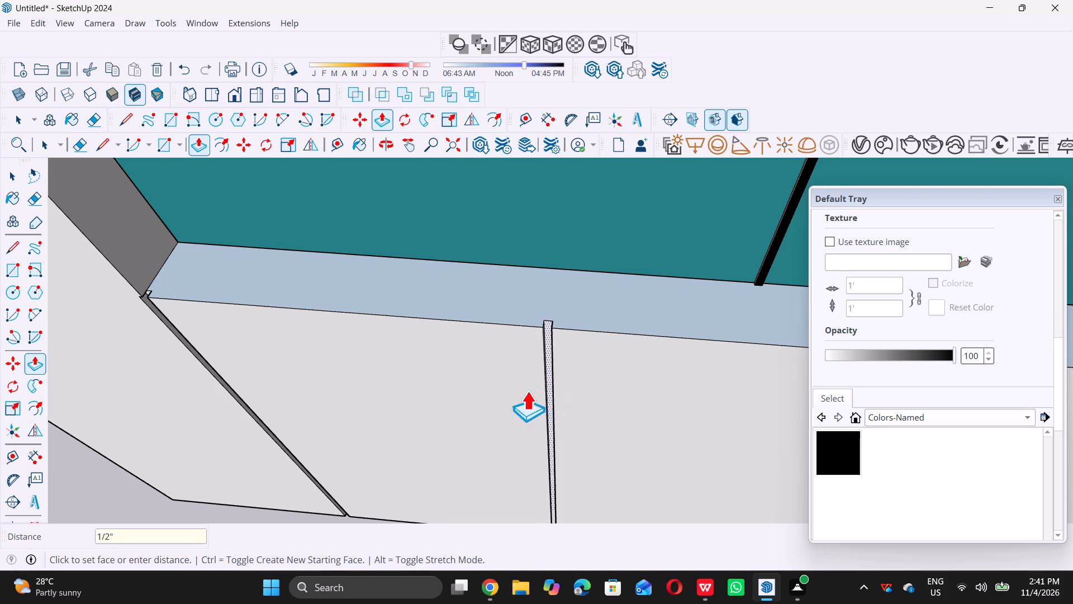
# Push the L-shaped joint strip at the opposite end of the white band, near the open-framed wing, inward by 0.5".
pyautogui.scroll(-4, 527, 391)
pyautogui.scroll(-16, 374, 374)
pyautogui.scroll(-5, 359, 378)
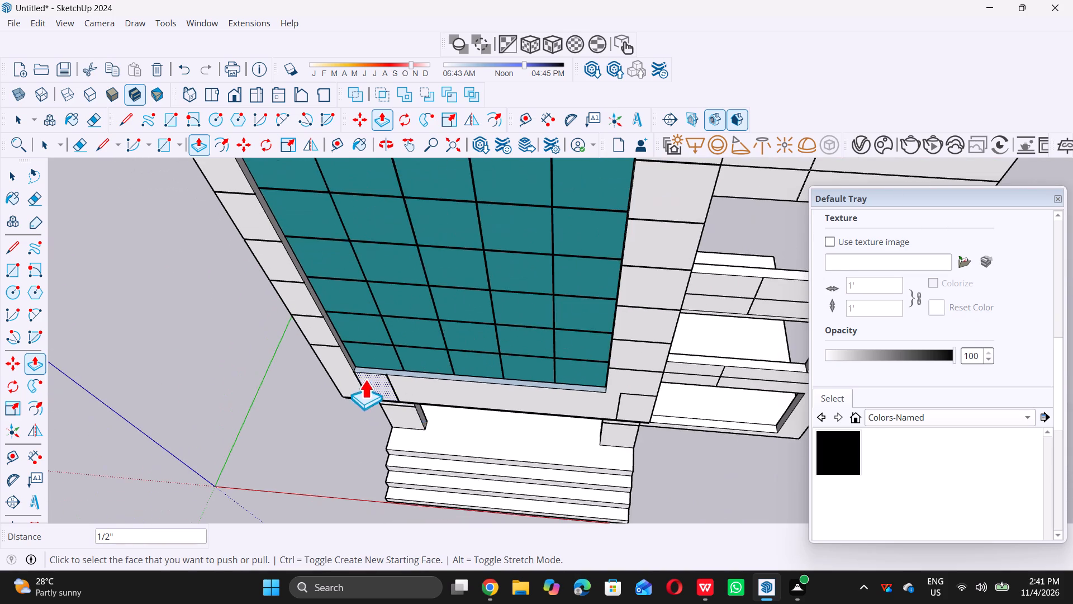
pyautogui.scroll(5, 682, 402)
pyautogui.scroll(10, 586, 403)
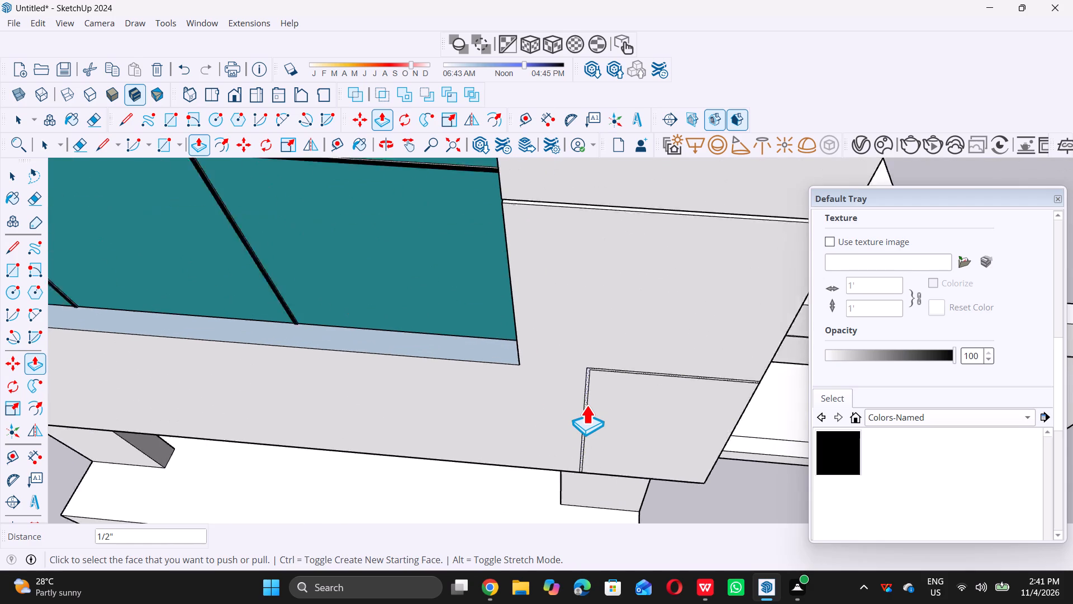
pyautogui.scroll(9, 590, 372)
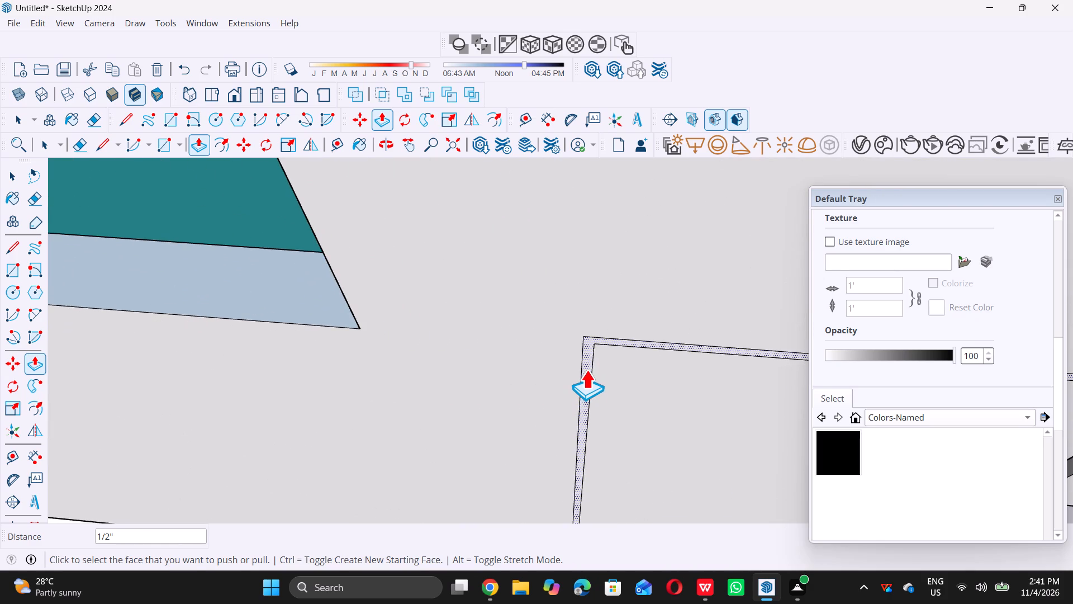
pyautogui.click(586, 369)
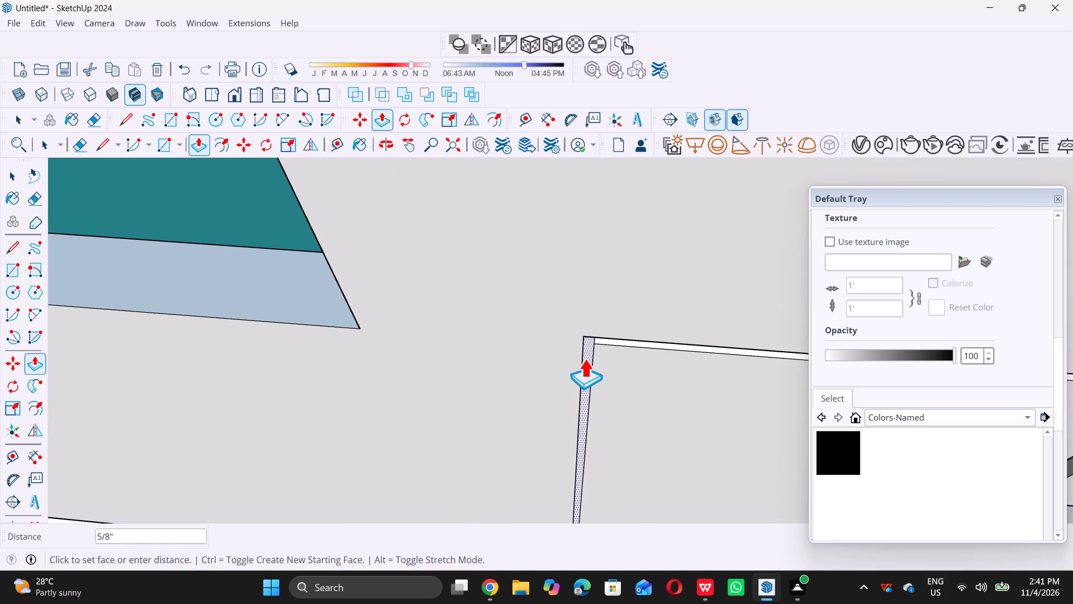
pyautogui.write("0.5'")
pyautogui.press('BackSpace')
pyautogui.hotkey('shift', '"')
pyautogui.press('Return')
pyautogui.scroll(-5, 583, 354)
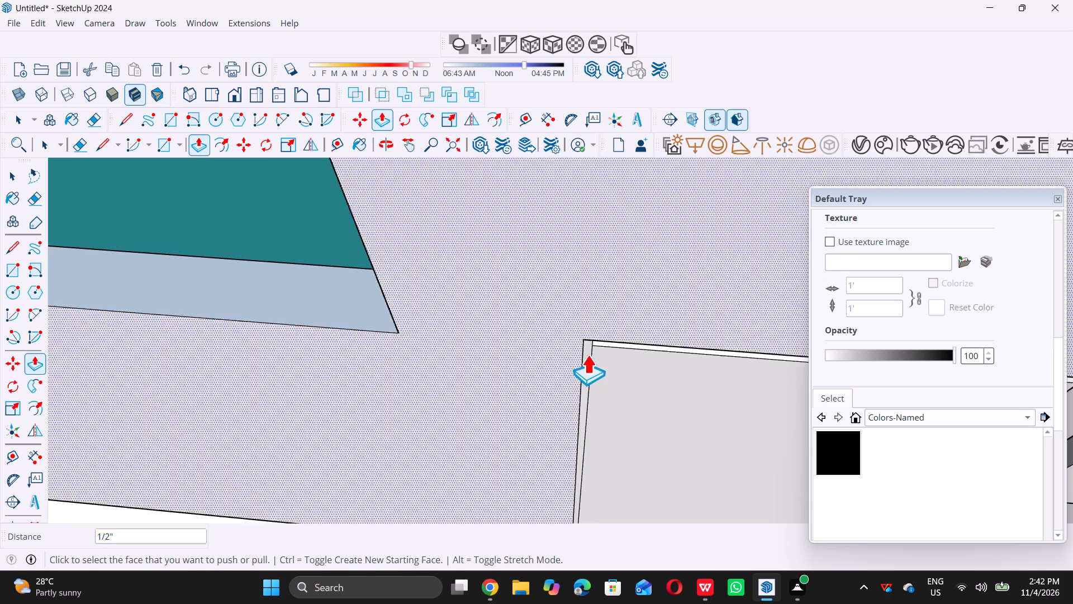
pyautogui.moveTo(565, 365); pyautogui.dragTo(480, 343, button='middle')
pyautogui.middleClick(478, 341)
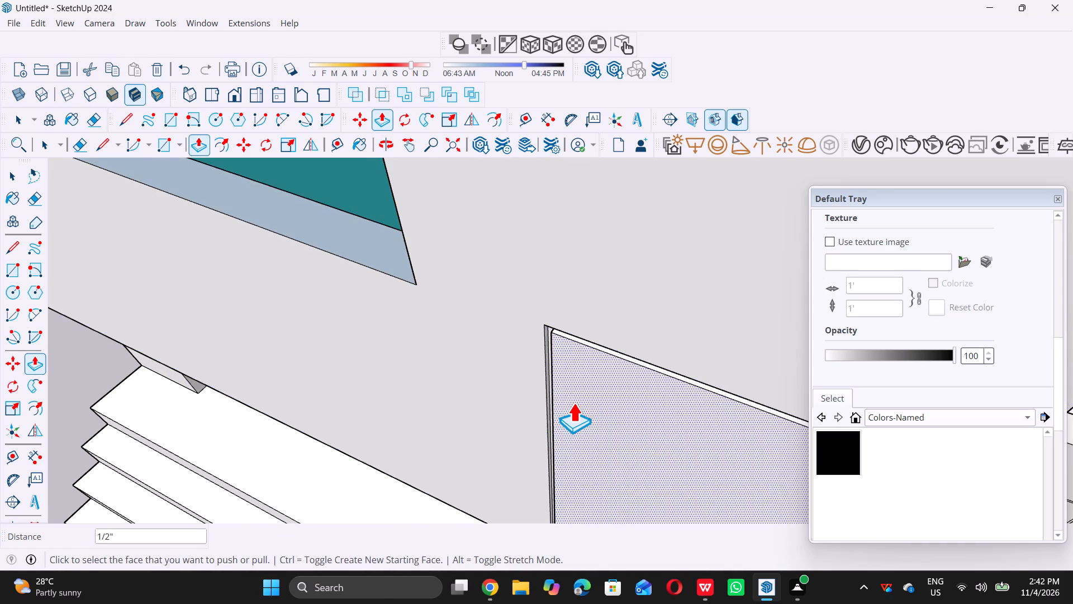
# Examine the tower from all sides, from the glass facade and open-framed wing around to the rear wall and ground slab.
pyautogui.press('space')
pyautogui.scroll(-20, 592, 395)
pyautogui.scroll(-10, 592, 395)
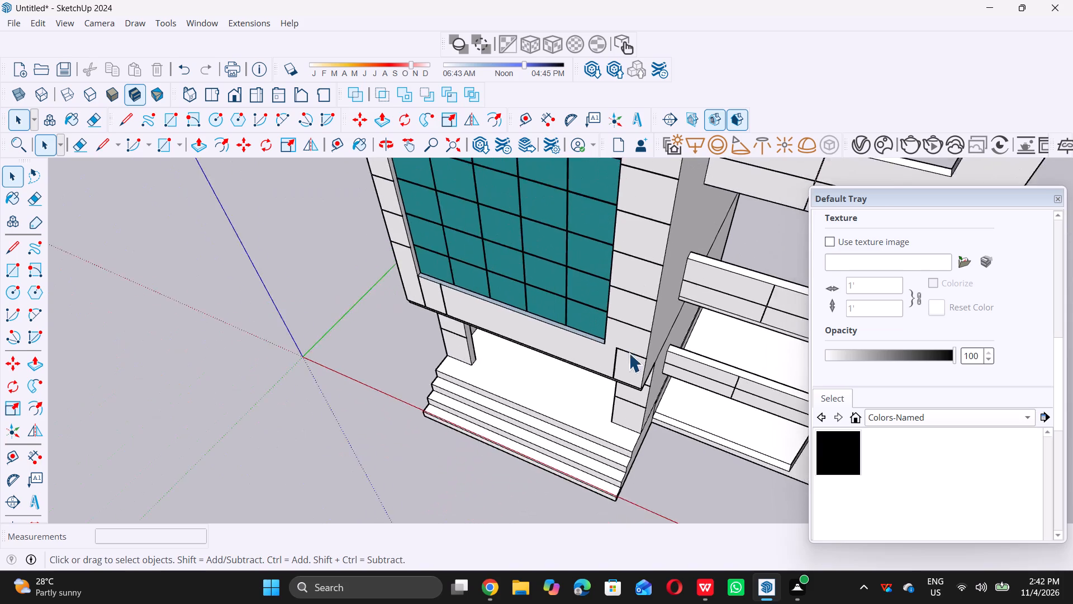
pyautogui.scroll(-20, 629, 353)
pyautogui.scroll(-9, 629, 353)
pyautogui.moveTo(634, 451); pyautogui.dragTo(667, 323, button='middle')
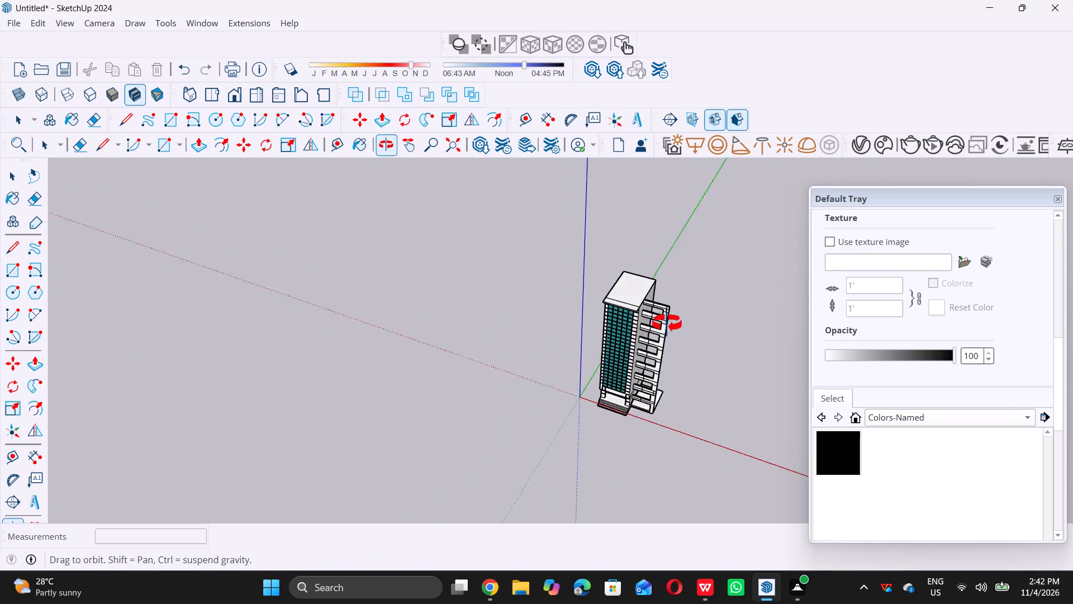
pyautogui.moveTo(667, 323); pyautogui.dragTo(668, 317, button='middle')
pyautogui.scroll(7, 668, 317)
pyautogui.scroll(-8, 654, 431)
pyautogui.moveTo(593, 514); pyautogui.dragTo(593, 489, button='middle')
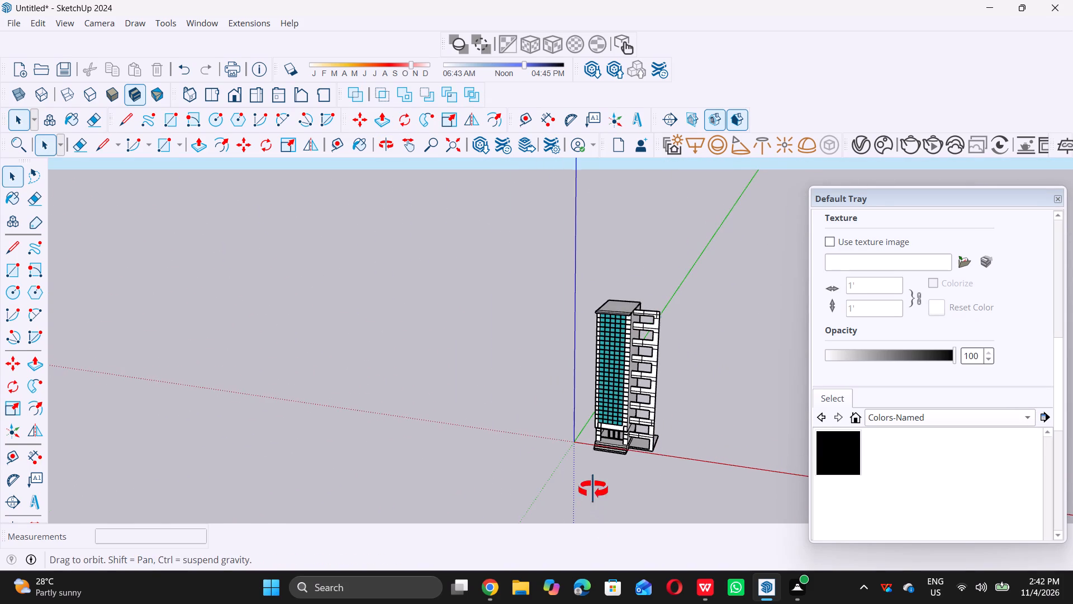
pyautogui.moveTo(593, 489); pyautogui.dragTo(602, 439, button='middle')
pyautogui.scroll(-6, 604, 438)
pyautogui.moveTo(610, 487); pyautogui.dragTo(637, 480, button='middle')
pyautogui.scroll(1, 637, 480)
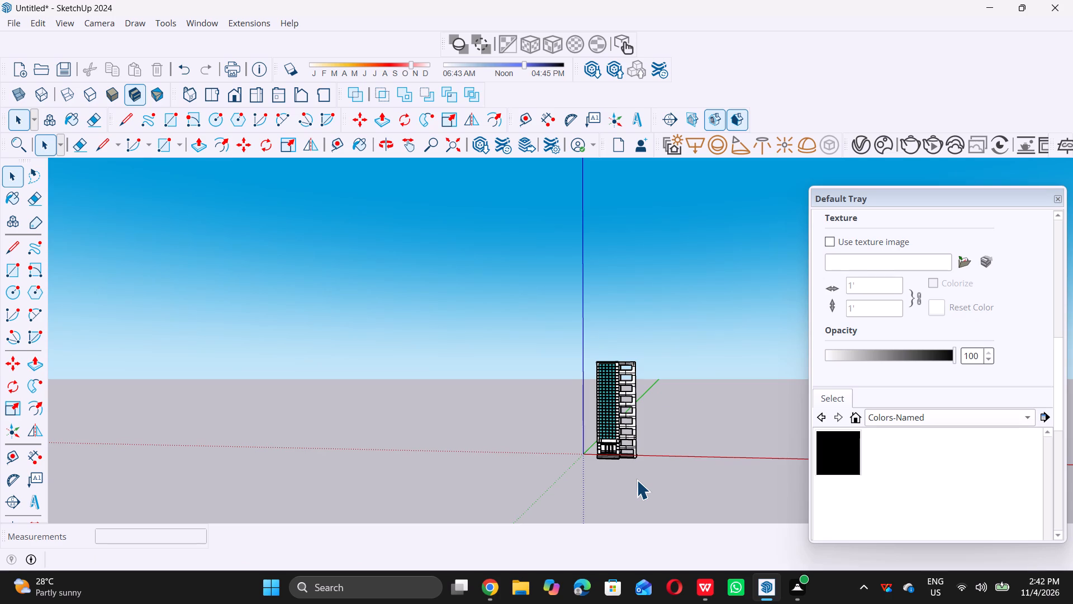
pyautogui.scroll(-4, 625, 456)
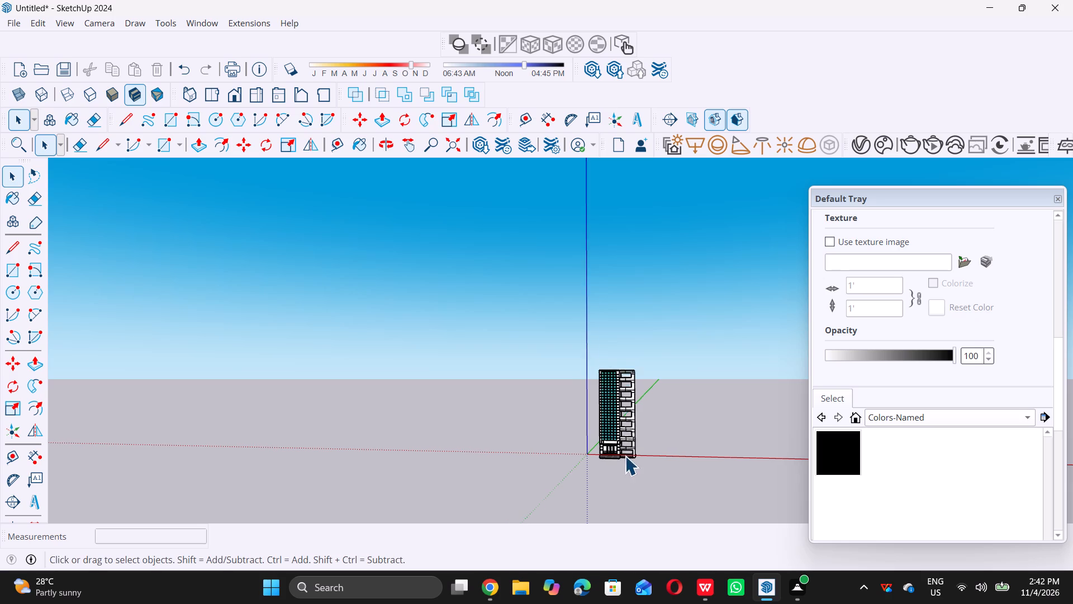
pyautogui.scroll(-2, 625, 456)
pyautogui.moveTo(639, 446); pyautogui.dragTo(316, 526, button='middle')
pyautogui.scroll(-1, 639, 446)
pyautogui.moveTo(308, 524); pyautogui.dragTo(300, 523, button='middle')
pyautogui.moveTo(649, 521); pyautogui.dragTo(648, 521, button='middle')
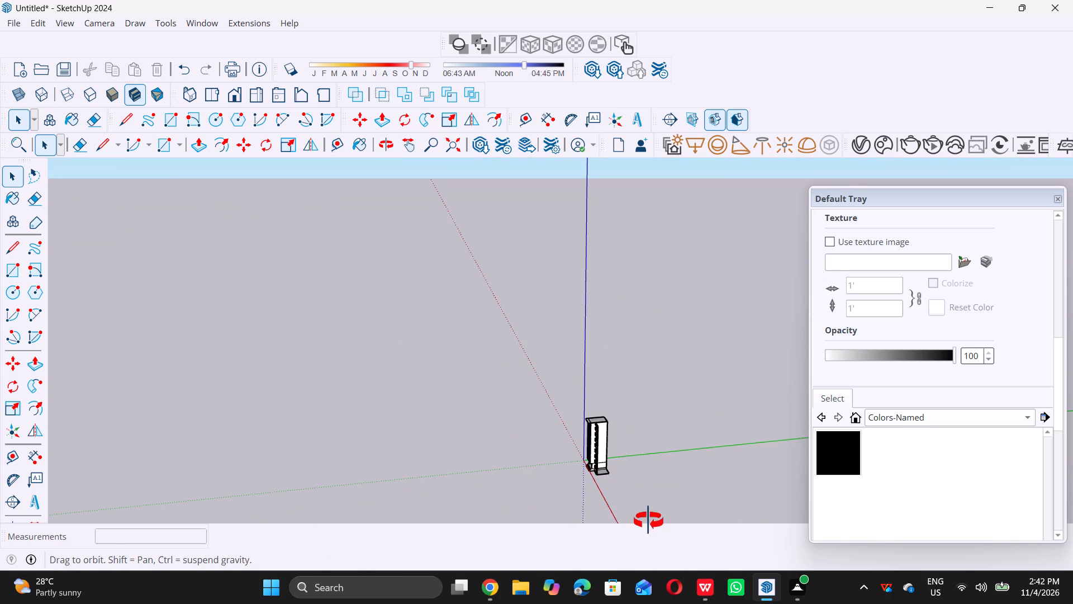
pyautogui.moveTo(648, 521); pyautogui.dragTo(622, 545, button='middle')
pyautogui.scroll(7, 600, 471)
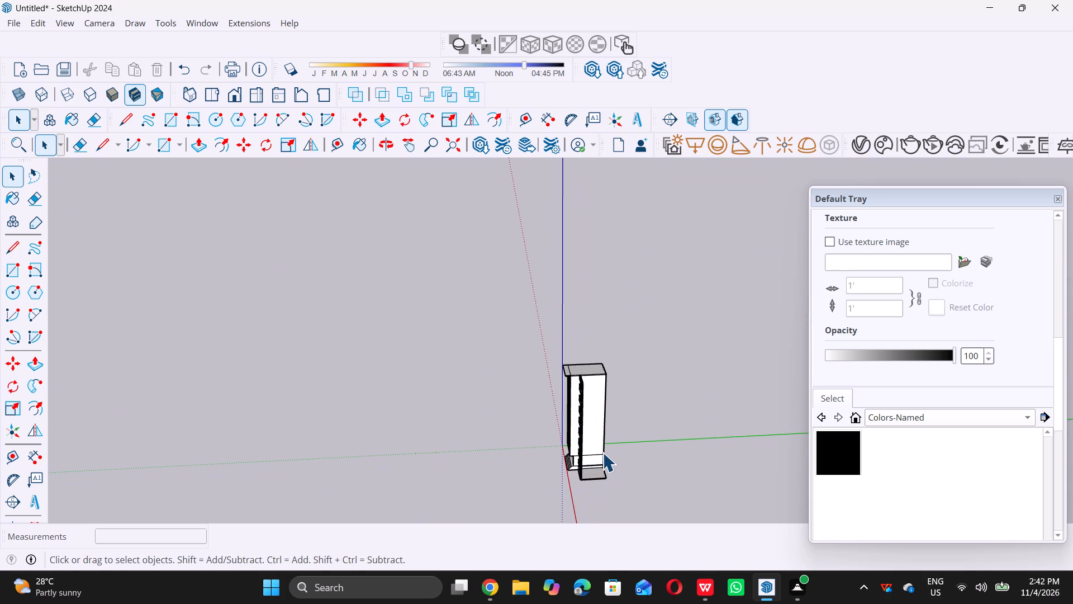
pyautogui.scroll(-6, 602, 452)
pyautogui.moveTo(533, 476); pyautogui.dragTo(713, 436, button='middle')
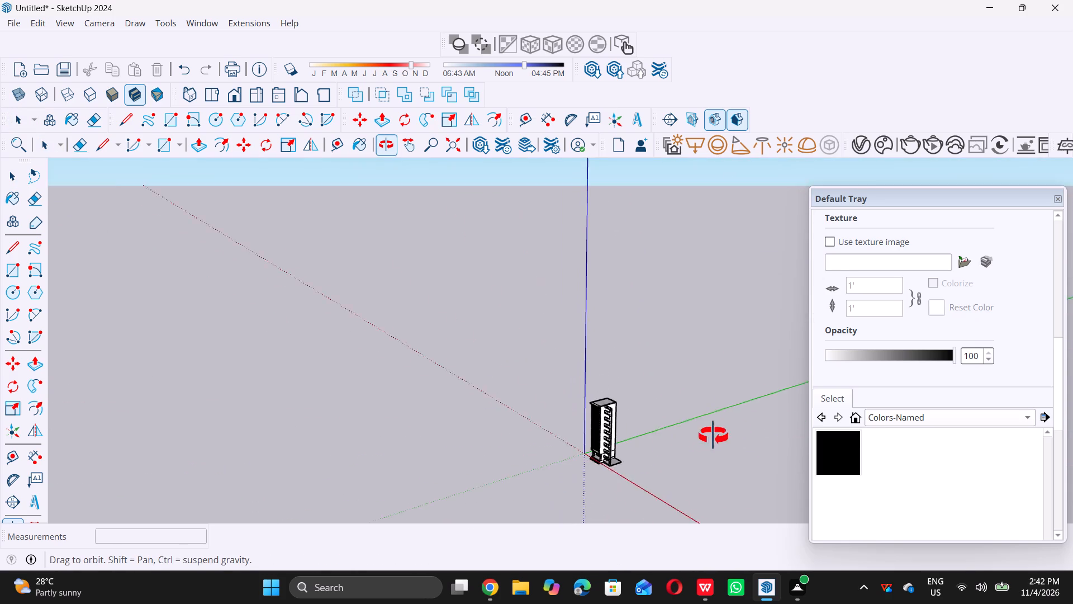
pyautogui.moveTo(713, 436); pyautogui.dragTo(781, 427, button='middle')
pyautogui.scroll(-9, 615, 454)
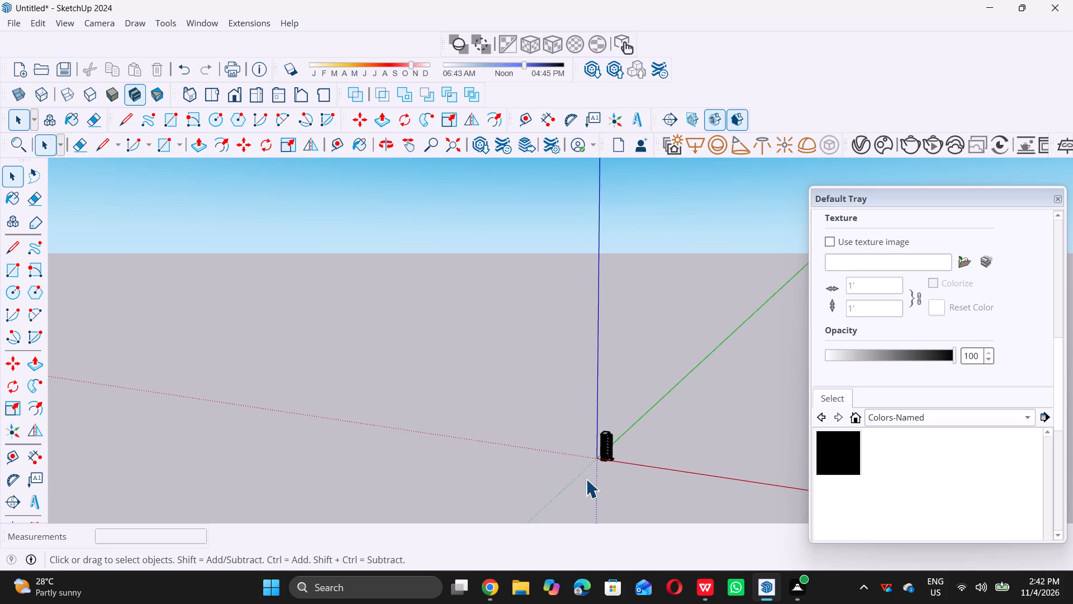
pyautogui.moveTo(585, 479); pyautogui.dragTo(702, 431, button='middle')
pyautogui.scroll(17, 603, 427)
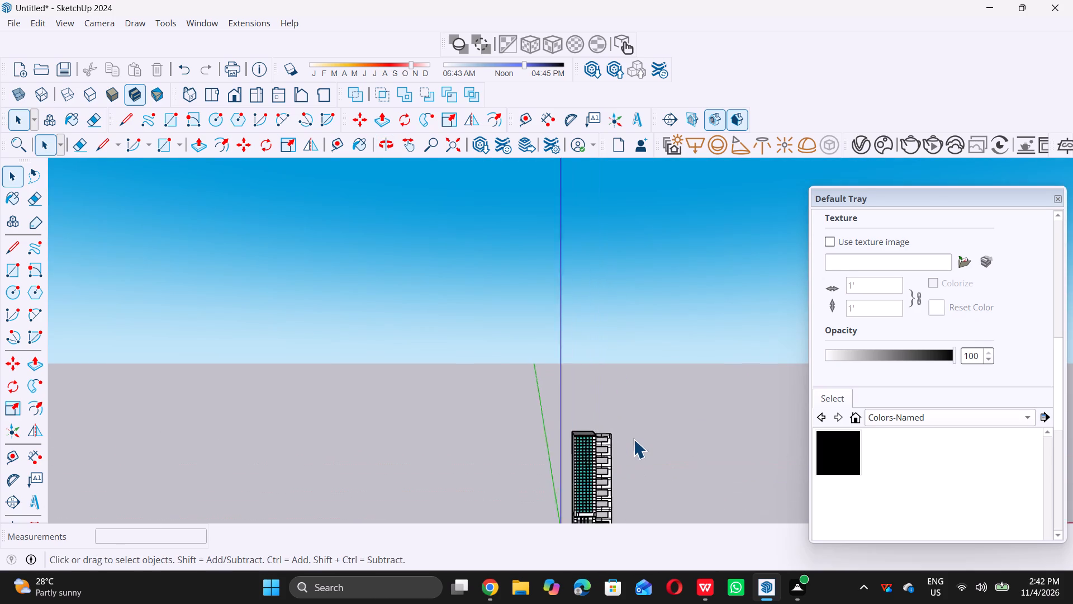
pyautogui.scroll(4, 613, 452)
pyautogui.scroll(-6, 611, 423)
pyautogui.moveTo(613, 423); pyautogui.dragTo(477, 535, button='middle')
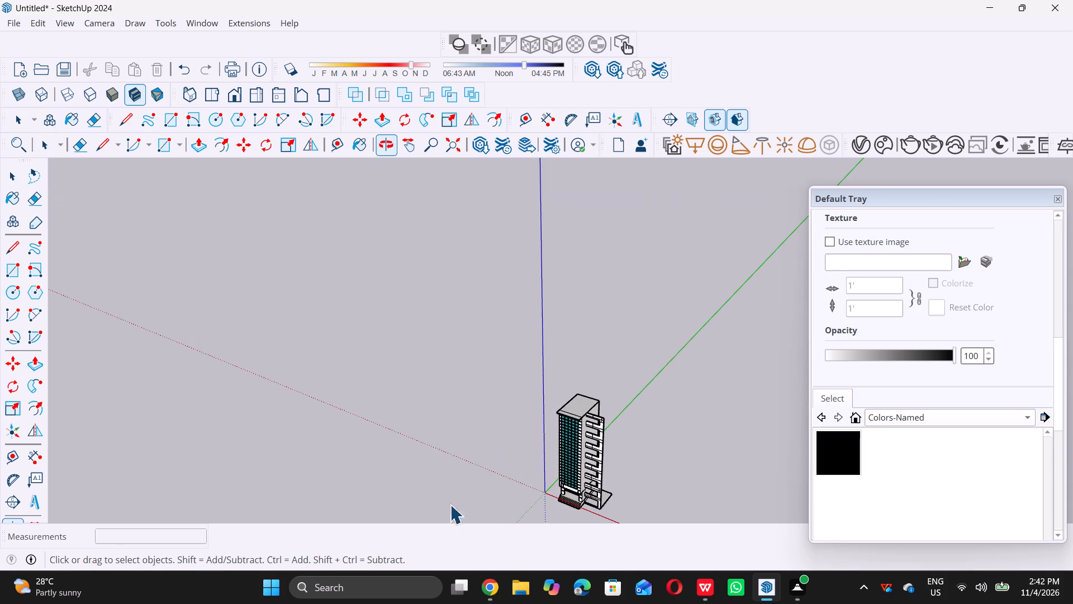
pyautogui.scroll(16, 566, 437)
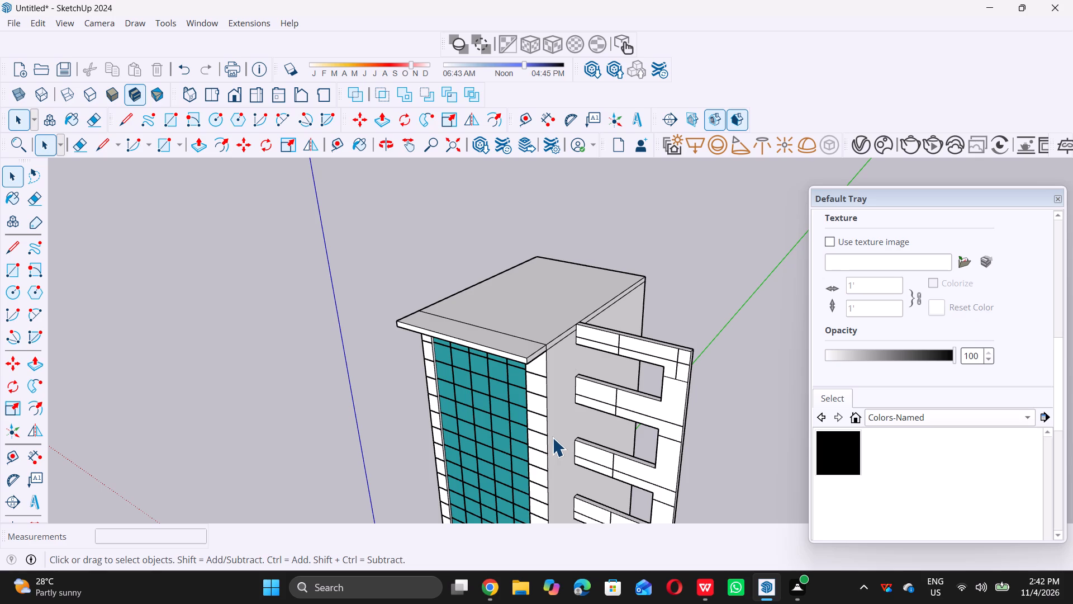
pyautogui.scroll(-11, 552, 437)
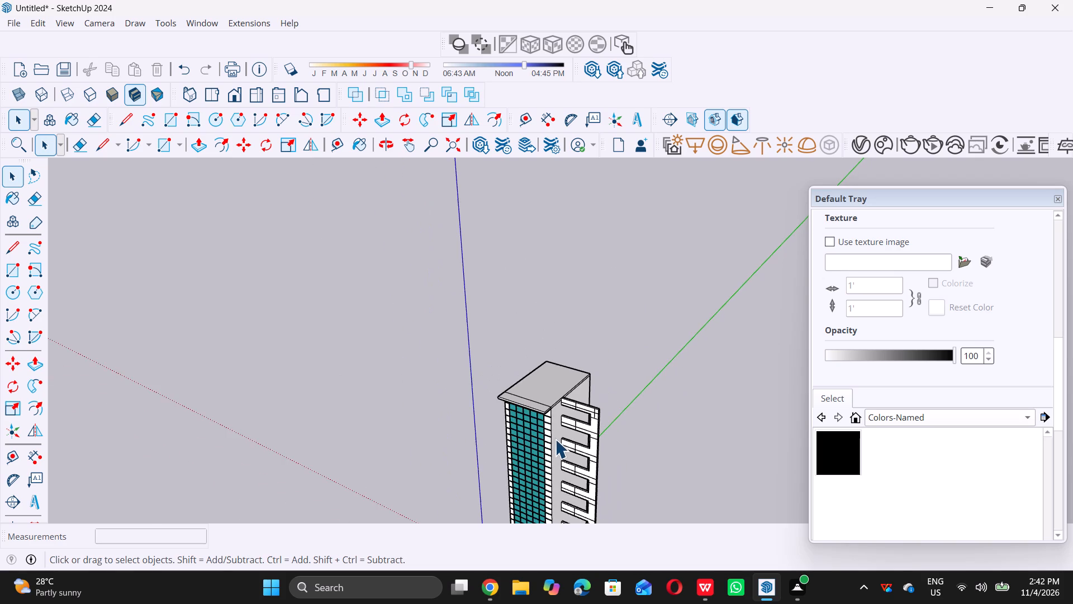
pyautogui.moveTo(613, 389); pyautogui.dragTo(672, 344, button='middle')
pyautogui.moveTo(543, 452); pyautogui.dragTo(618, 369, button='middle')
pyautogui.scroll(1, 618, 369)
pyautogui.middleClick(618, 369)
pyautogui.scroll(6, 620, 410)
pyautogui.scroll(-6, 498, 452)
pyautogui.moveTo(497, 457); pyautogui.dragTo(541, 418, button='middle')
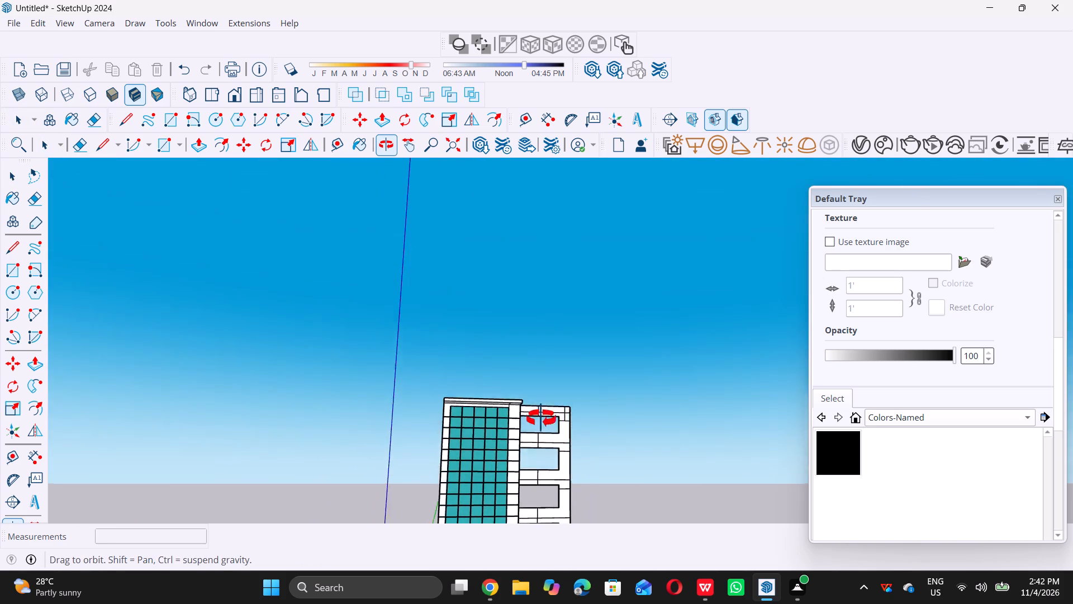
pyautogui.moveTo(541, 418); pyautogui.dragTo(434, 480, button='middle')
pyautogui.scroll(1, 430, 467)
pyautogui.scroll(-11, 430, 467)
pyautogui.scroll(-3, 455, 403)
pyautogui.moveTo(482, 402); pyautogui.dragTo(472, 487, button='middle')
pyautogui.middleClick(472, 488)
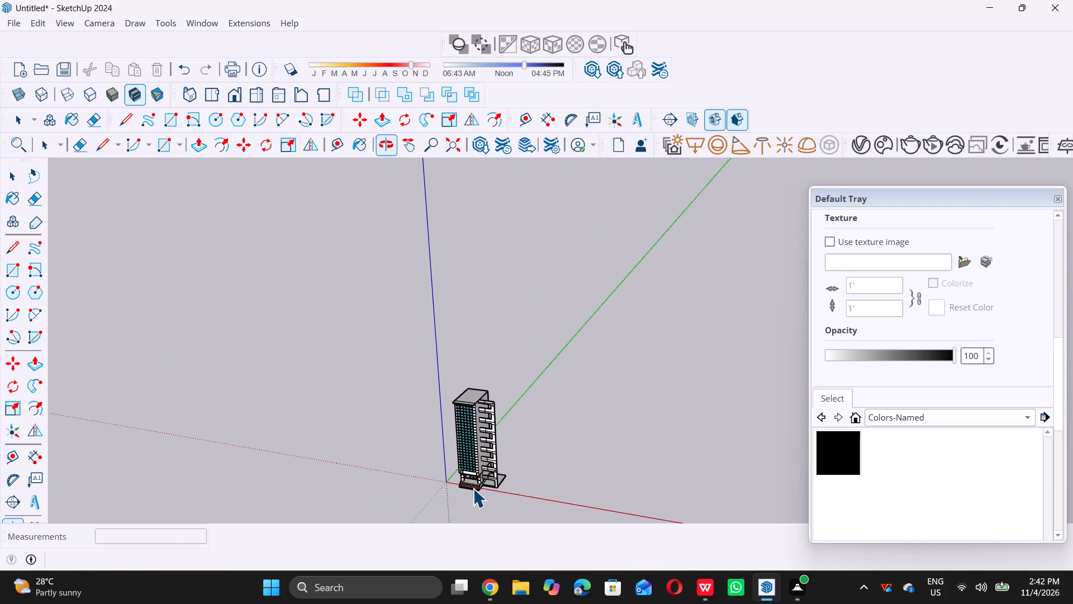
pyautogui.scroll(1, 516, 496)
pyautogui.moveTo(516, 496); pyautogui.dragTo(415, 523, button='middle')
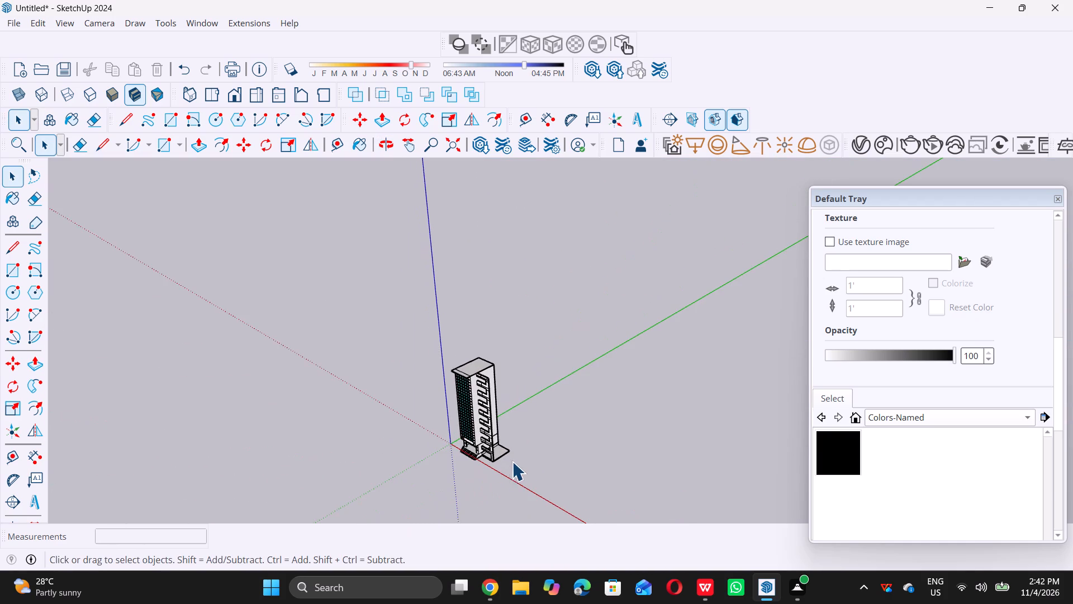
pyautogui.scroll(6, 512, 460)
pyautogui.moveTo(511, 451); pyautogui.dragTo(462, 472, button='middle')
pyautogui.scroll(6, 526, 410)
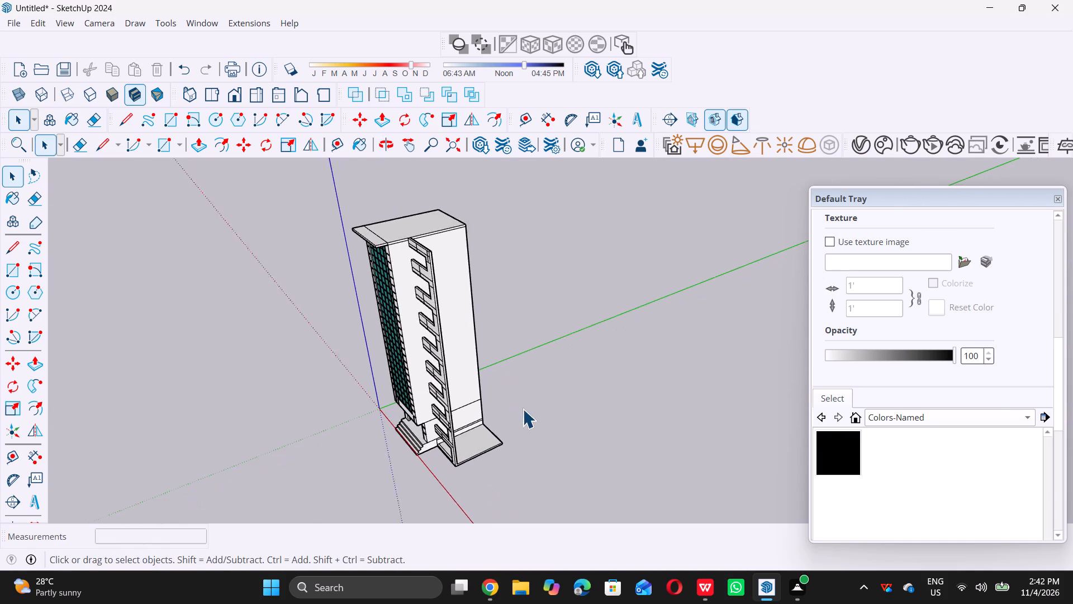
pyautogui.scroll(6, 478, 450)
pyautogui.scroll(-13, 482, 445)
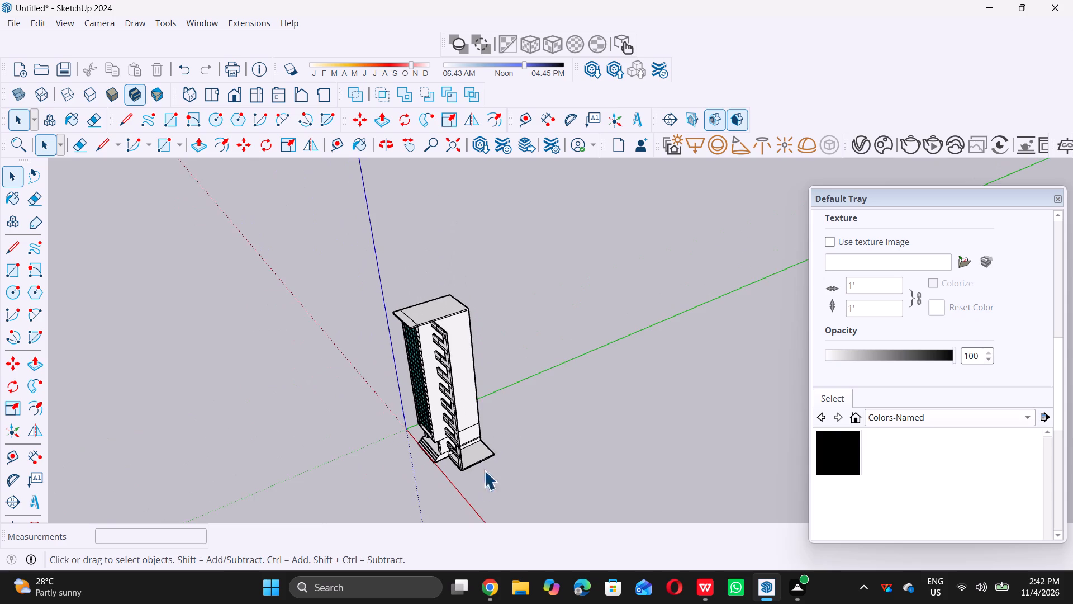
pyautogui.moveTo(486, 431); pyautogui.dragTo(106, 603, button='middle')
pyautogui.scroll(-6, 400, 441)
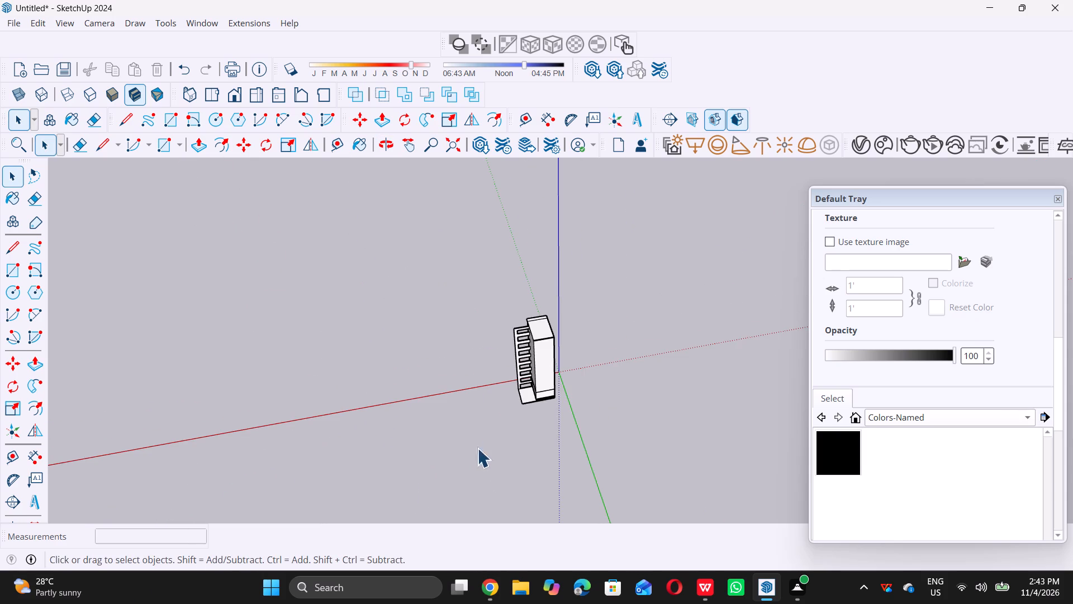
pyautogui.moveTo(525, 391); pyautogui.dragTo(594, 360, button='middle')
pyautogui.scroll(7, 521, 413)
pyautogui.scroll(4, 592, 373)
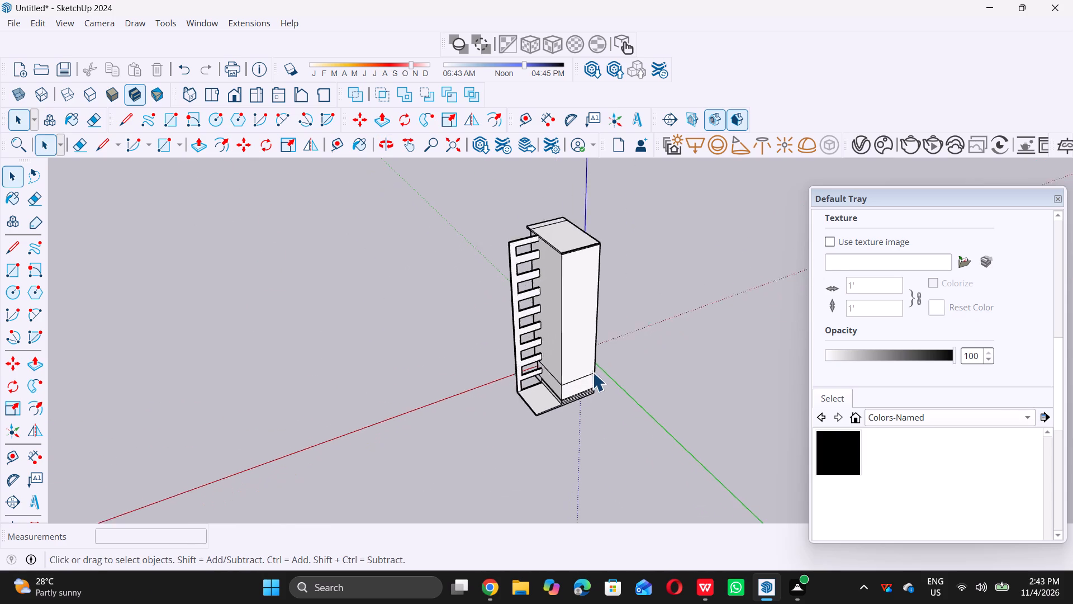
pyautogui.scroll(2, 592, 372)
pyautogui.scroll(5, 497, 416)
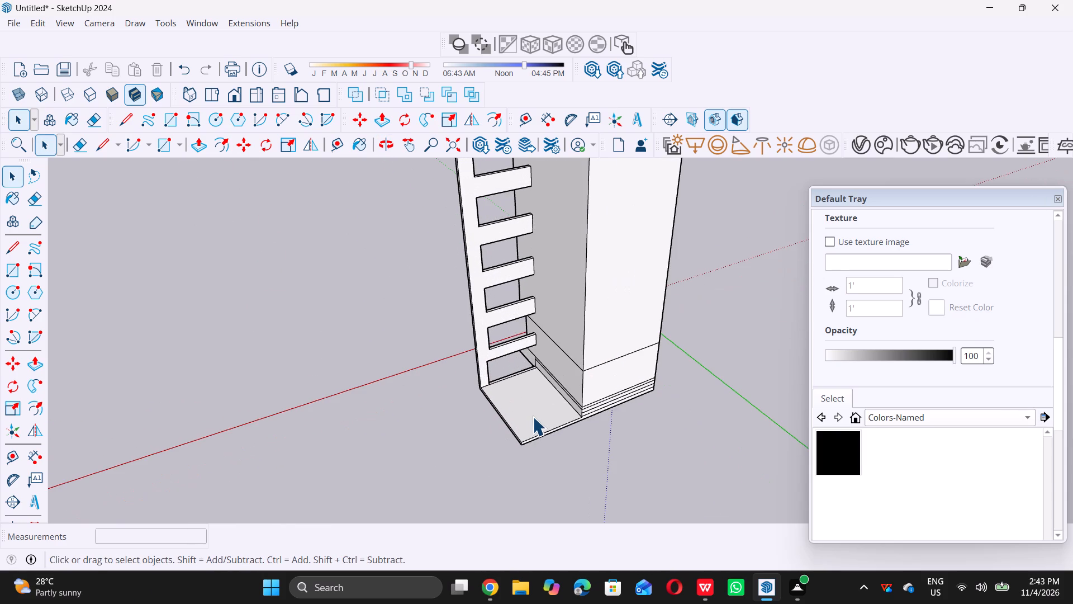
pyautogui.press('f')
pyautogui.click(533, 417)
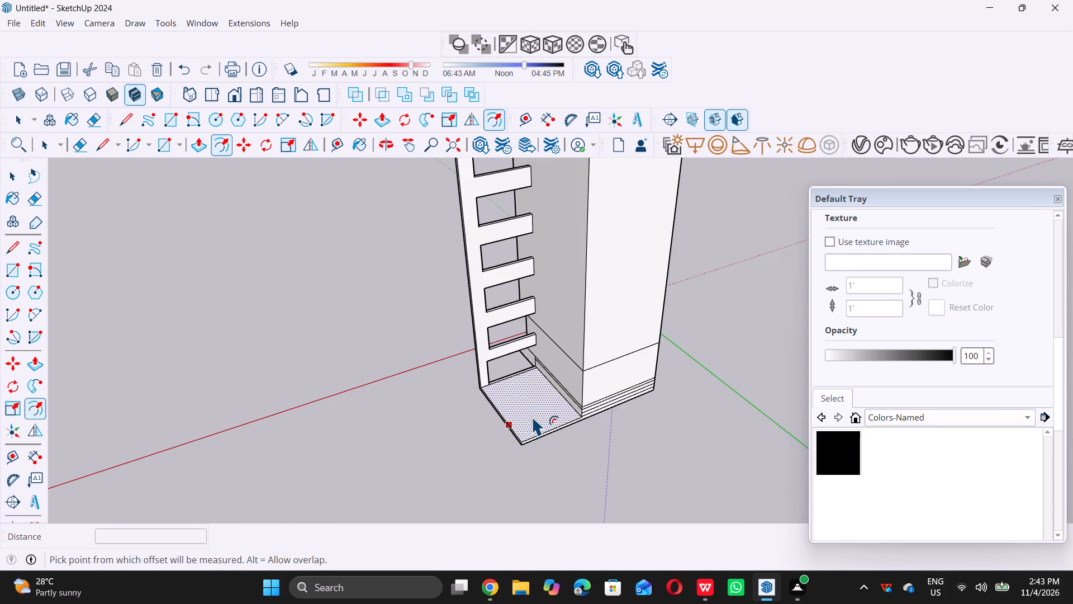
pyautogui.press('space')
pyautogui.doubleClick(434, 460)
# Place a guide line 9" inside the outer side edge of the ground slab behind the open-framed wing.
pyautogui.scroll(2, 528, 411)
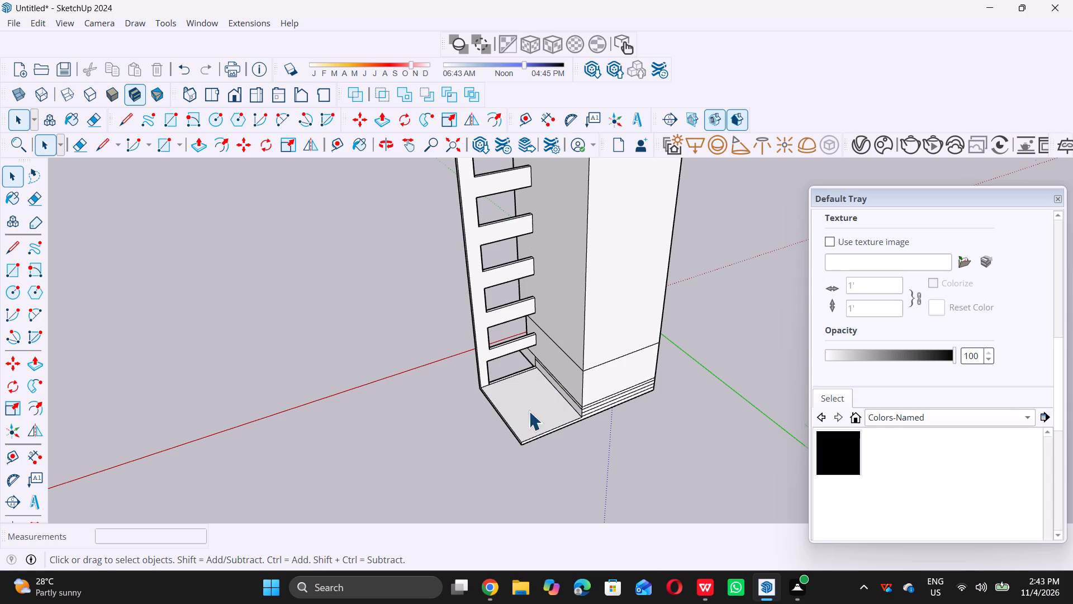
pyautogui.scroll(5, 529, 411)
pyautogui.press('t')
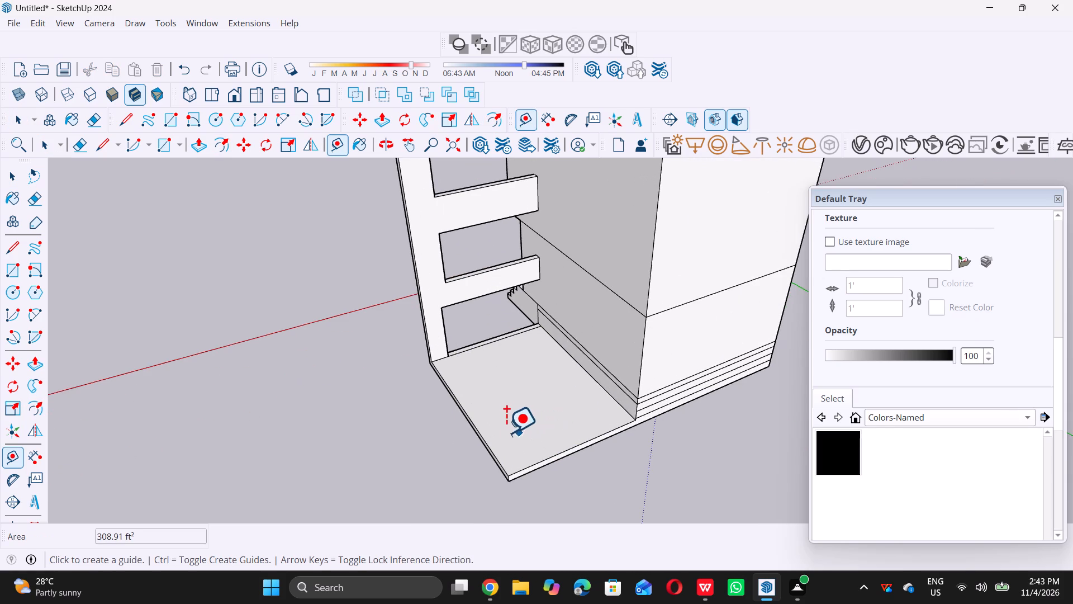
pyautogui.click(479, 432)
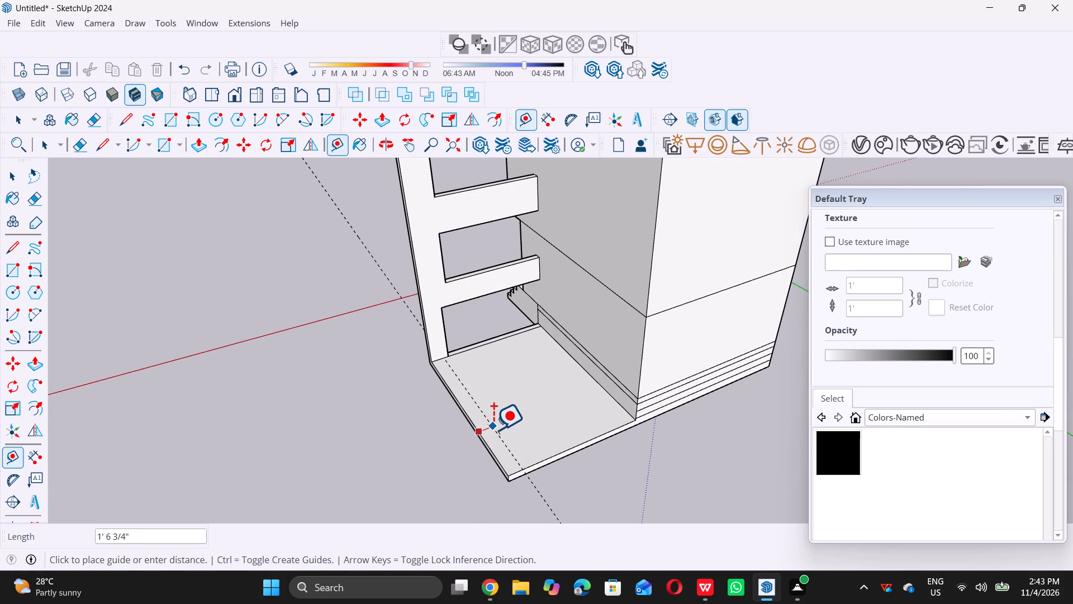
pyautogui.press('9')
pyautogui.hotkey('shift', '"')
pyautogui.press('Return')
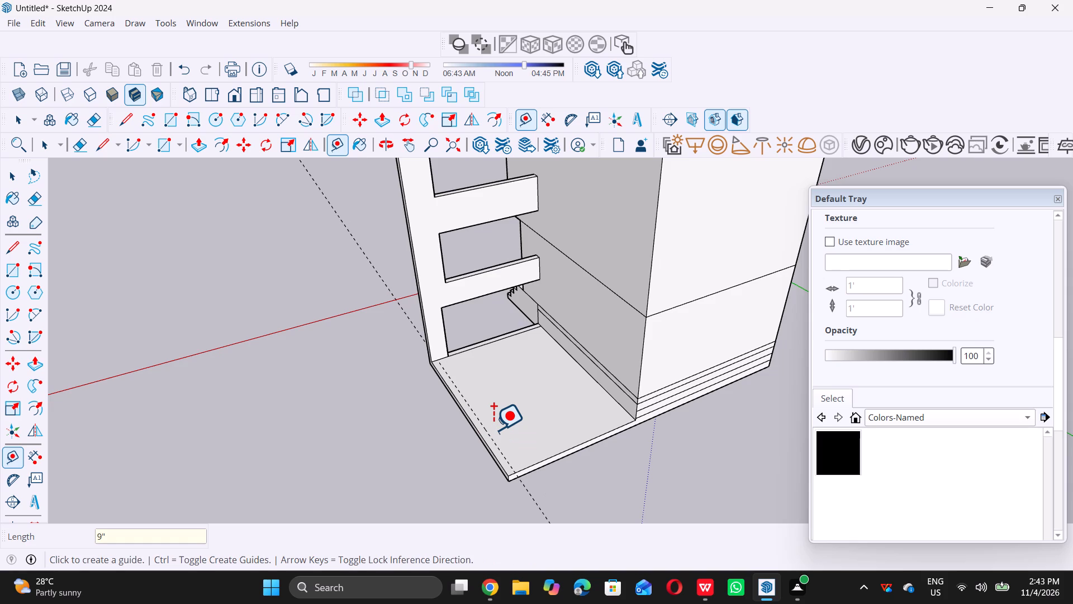
# Place a second guide line 9" inside the rear edge of the ground slab.
pyautogui.scroll(4, 496, 443)
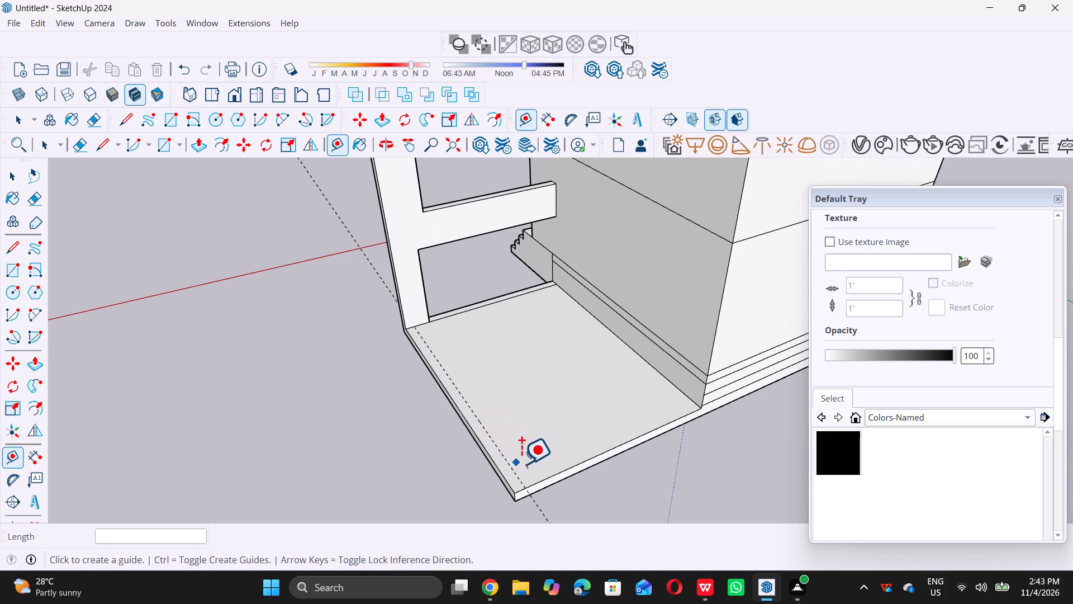
pyautogui.click(554, 473)
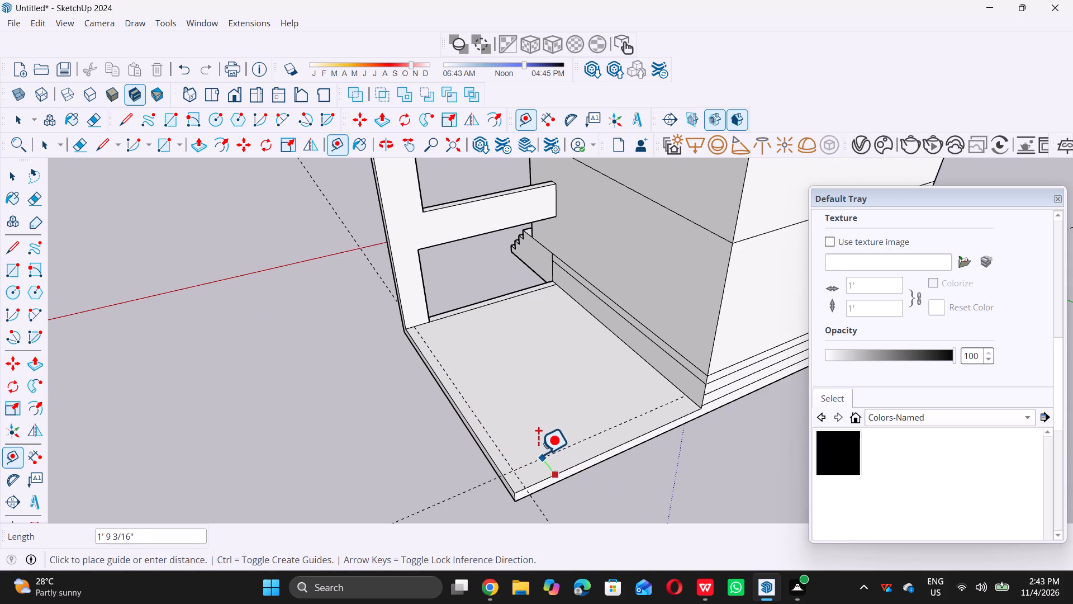
pyautogui.press('9')
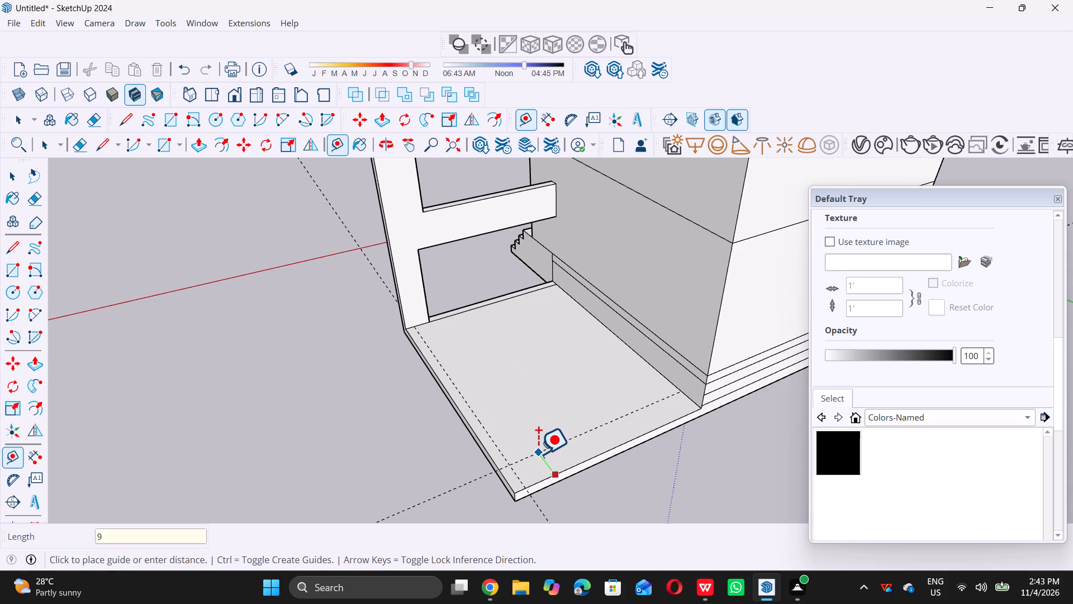
pyautogui.hotkey('shift', '"')
pyautogui.press('Return')
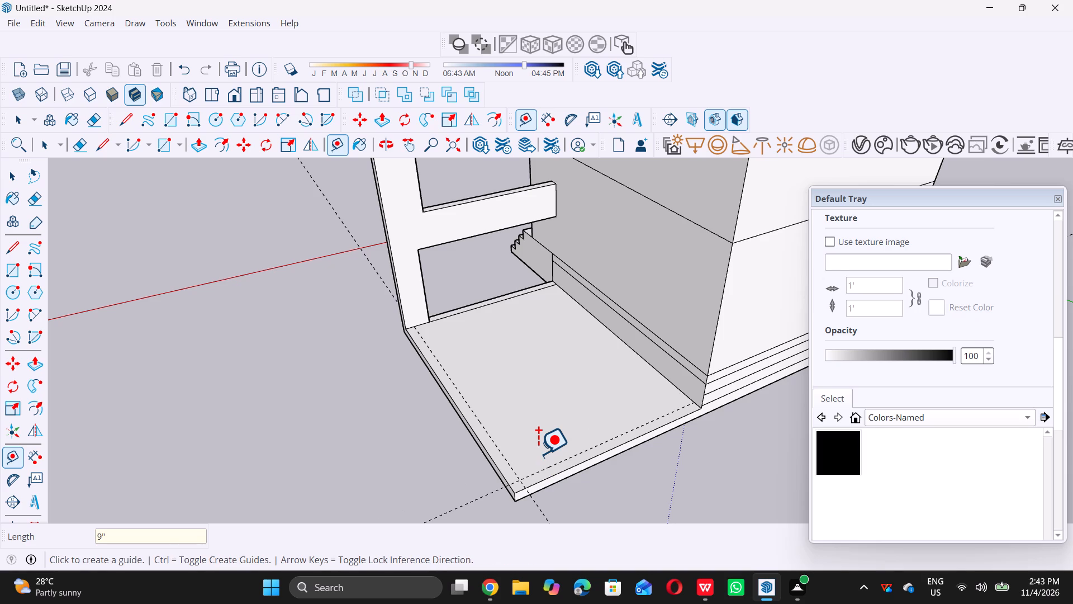
# Draw a 9" by 19' 10 1/8" rectangle along the slab's outer side edge, from the open-framed wing to the rear guide line.
pyautogui.press('space')
pyautogui.press('r')
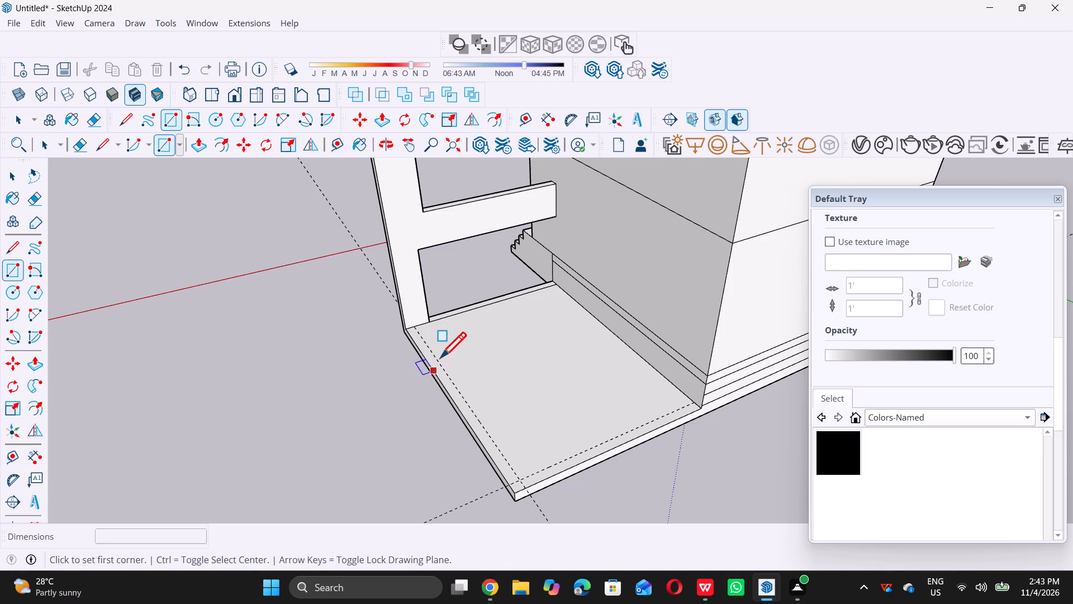
pyautogui.click(416, 327)
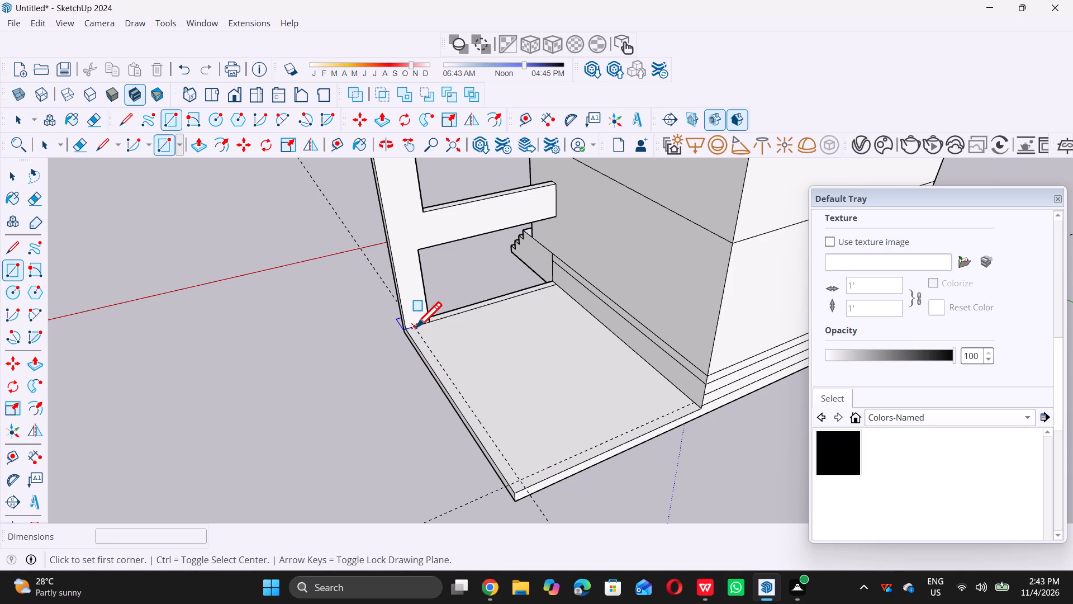
pyautogui.tripleClick(527, 491)
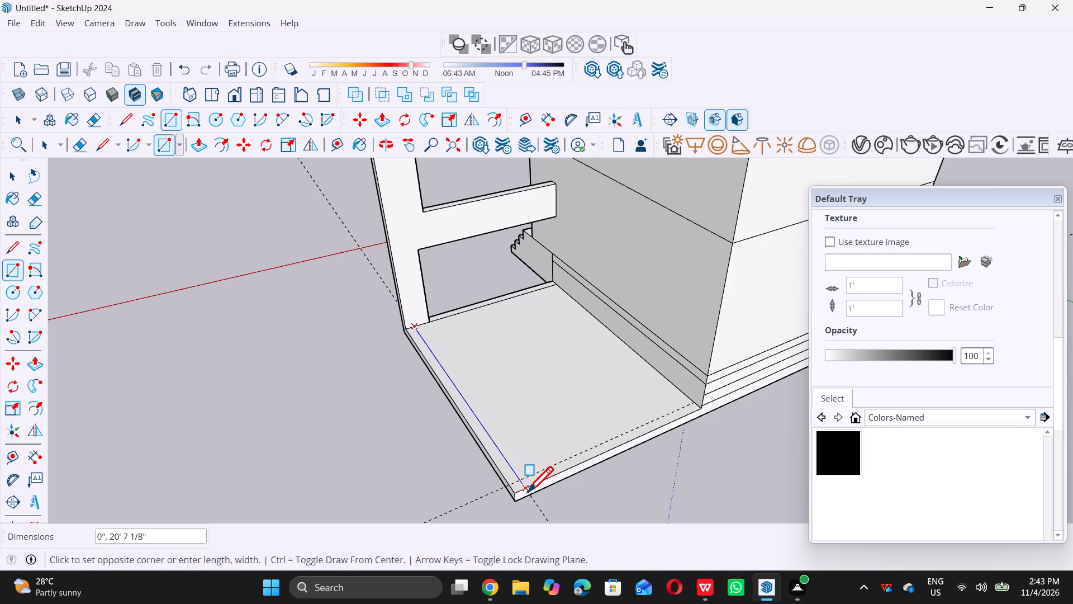
pyautogui.click(508, 485)
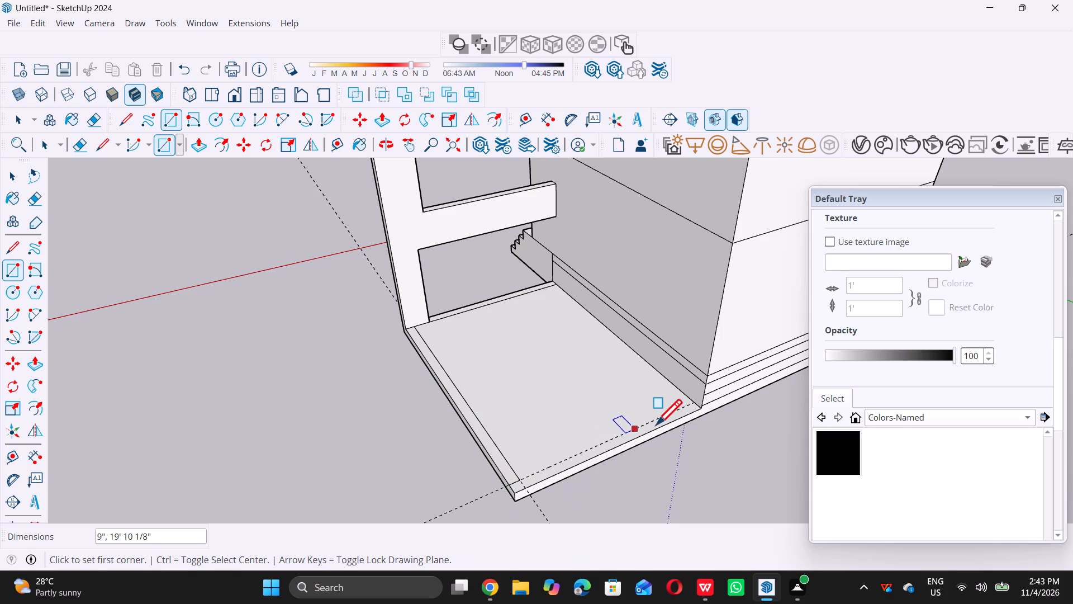
# Draw a 9" by 15' rectangle along the slab's rear edge, from the outer corner strip to the tower wall.
pyautogui.click(510, 484)
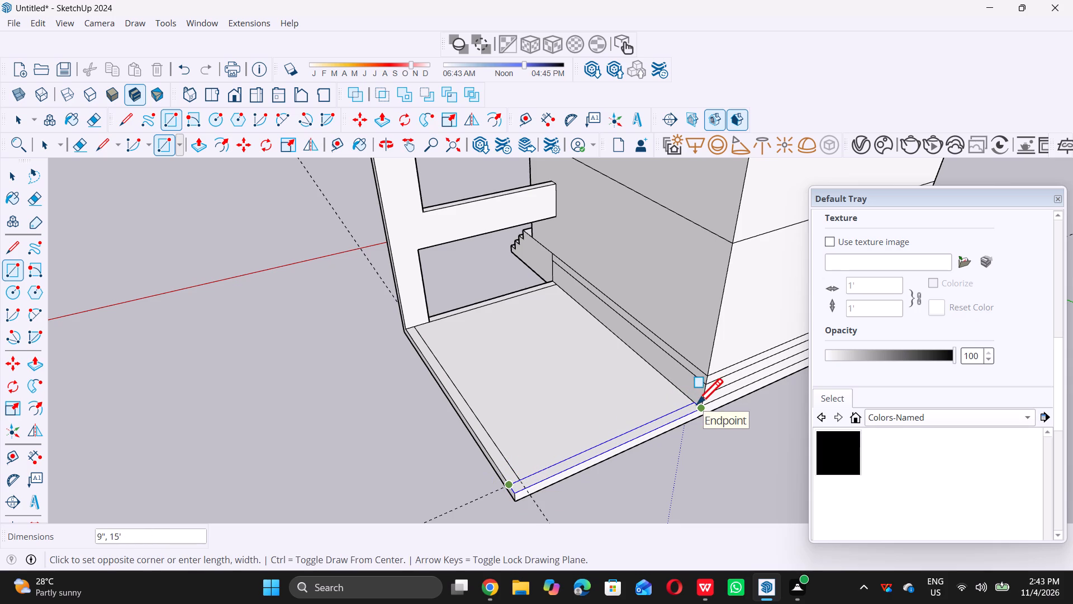
pyautogui.click(692, 402)
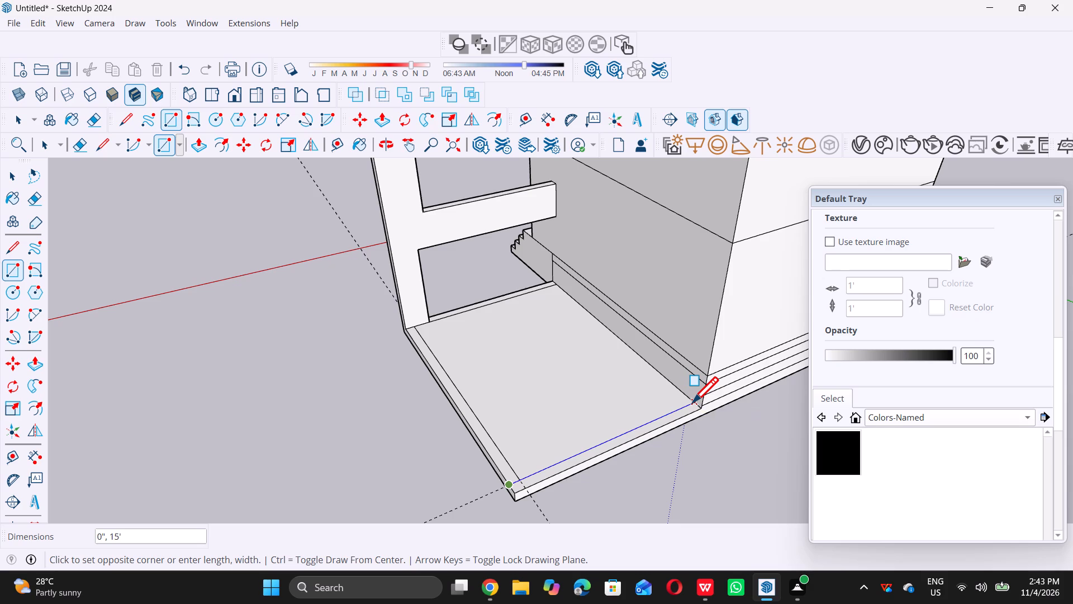
pyautogui.tripleClick(692, 398)
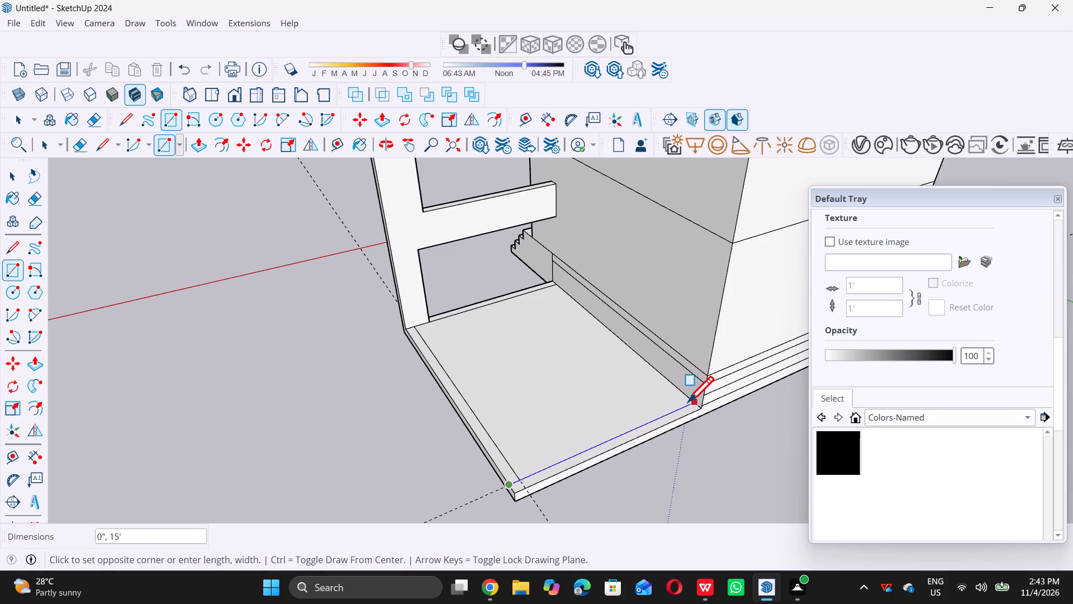
pyautogui.tripleClick(694, 403)
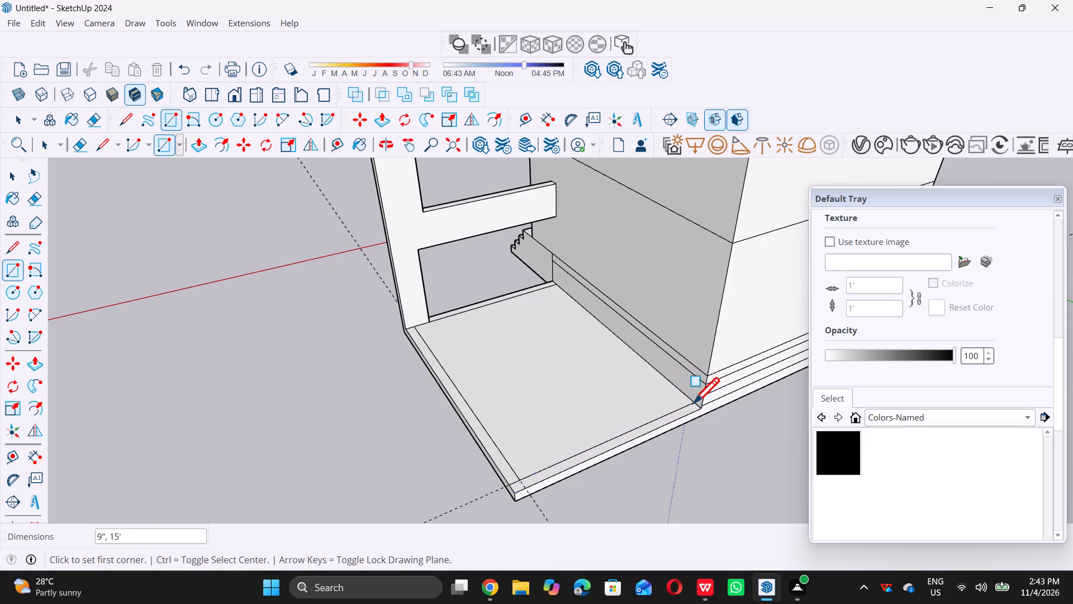
pyautogui.press('space')
pyautogui.press('space')
pyautogui.press('space')
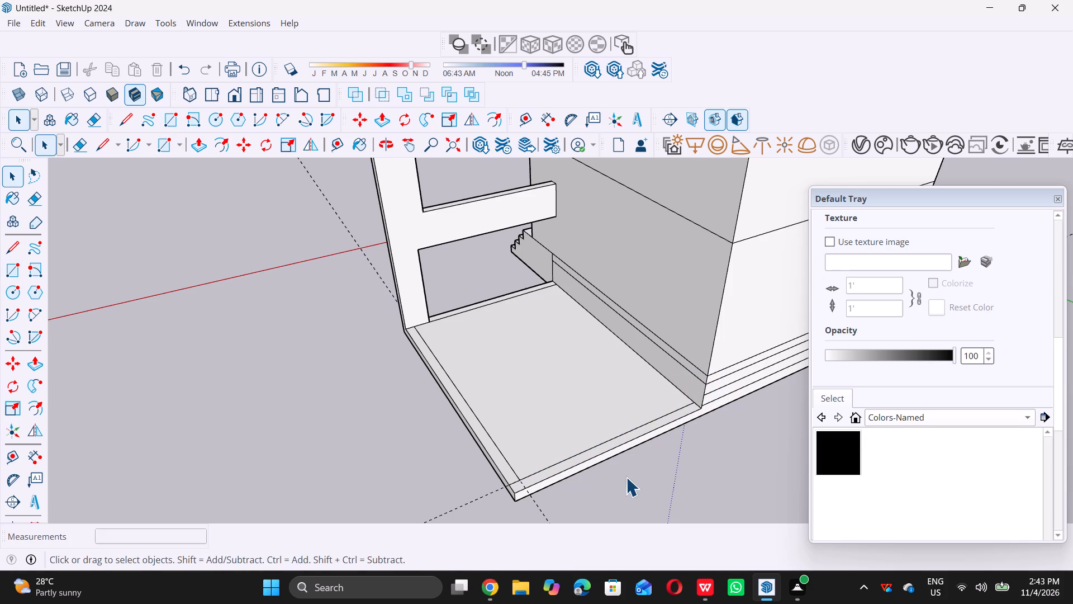
# Delete all guide lines from the model.
pyautogui.scroll(-13, 626, 477)
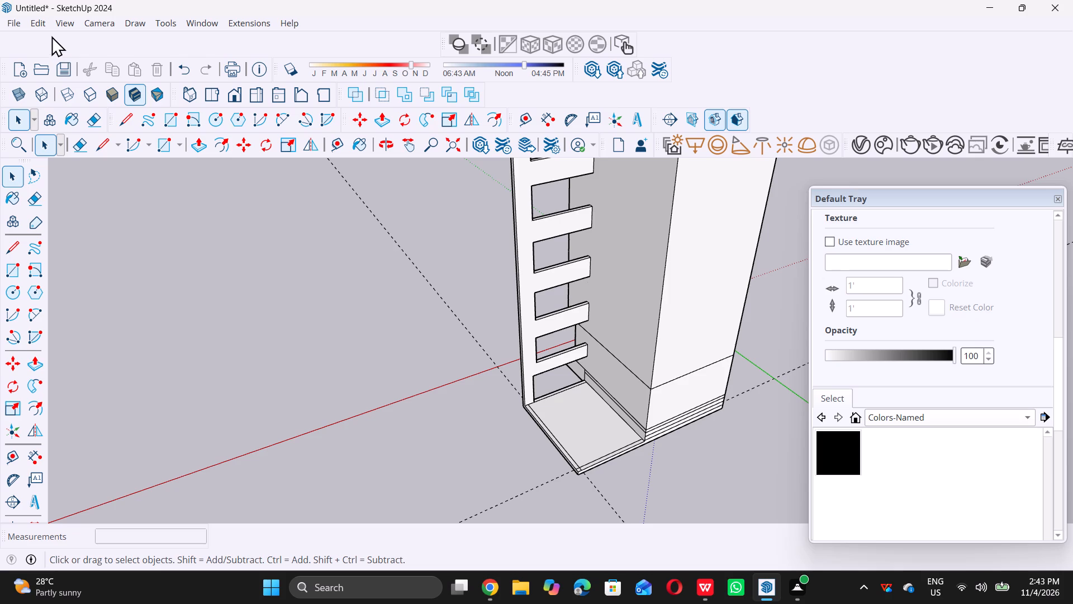
pyautogui.tripleClick(39, 24)
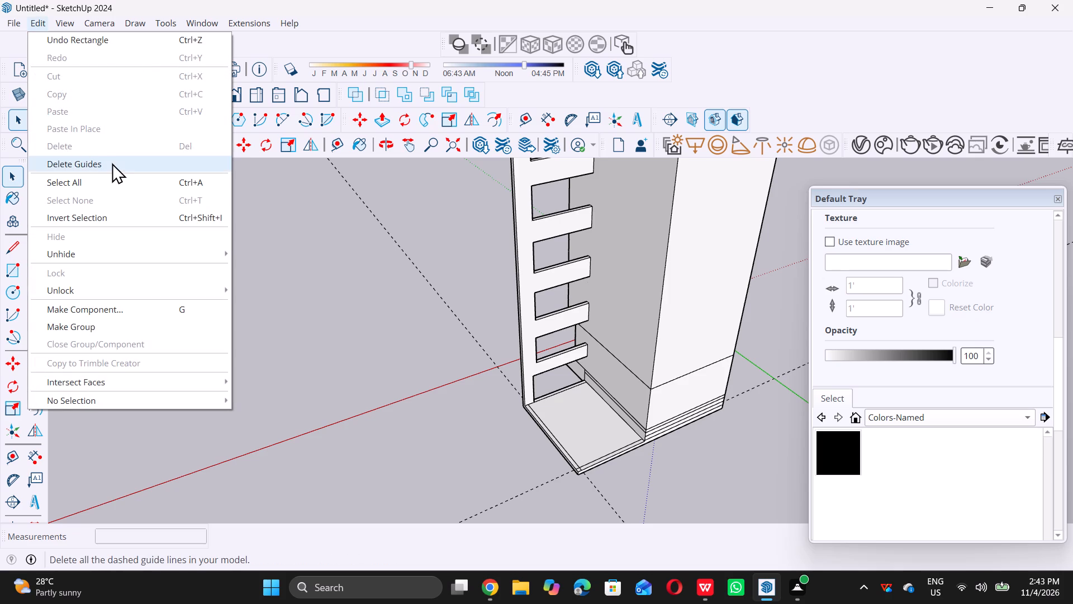
pyautogui.doubleClick(111, 165)
# Erase the short line dividing the two 9" strips at the slab's outer corner, merging them into one L-shaped face.
pyautogui.scroll(-7, 131, 195)
pyautogui.scroll(-3, 312, 304)
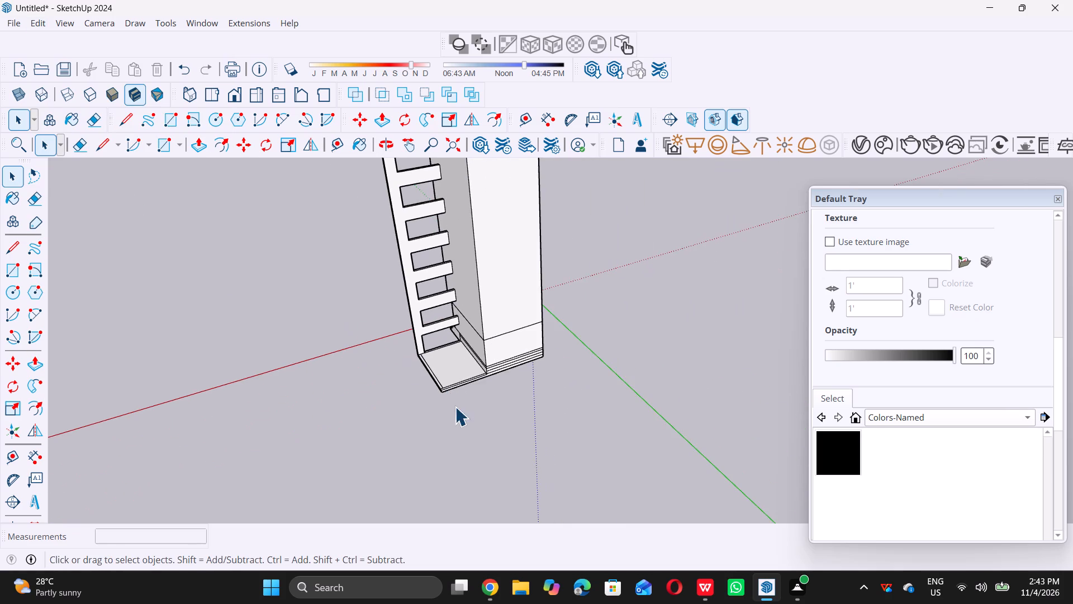
pyautogui.moveTo(455, 407); pyautogui.dragTo(480, 377, button='middle')
pyautogui.scroll(19, 457, 394)
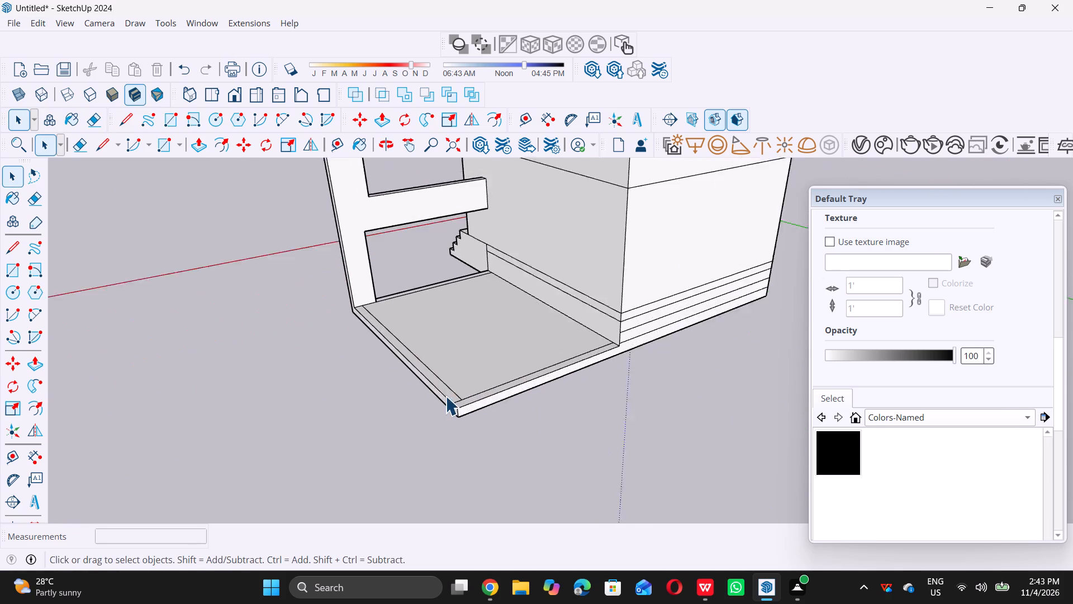
pyautogui.scroll(7, 466, 417)
pyautogui.press('e')
pyautogui.scroll(3, 440, 403)
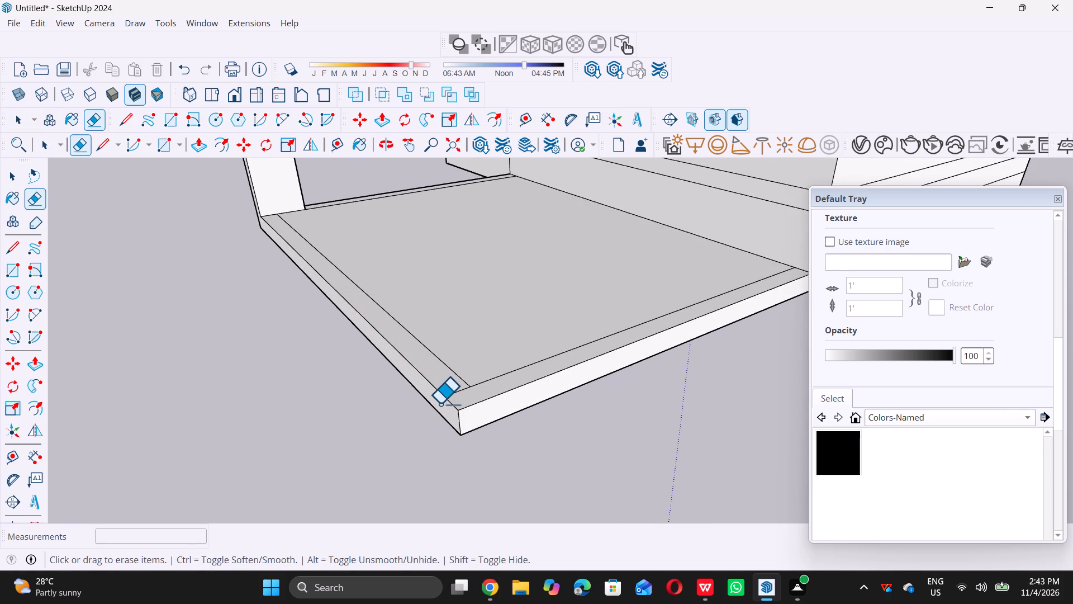
pyautogui.scroll(7, 440, 403)
pyautogui.tripleClick(470, 379)
pyautogui.doubleClick(470, 379)
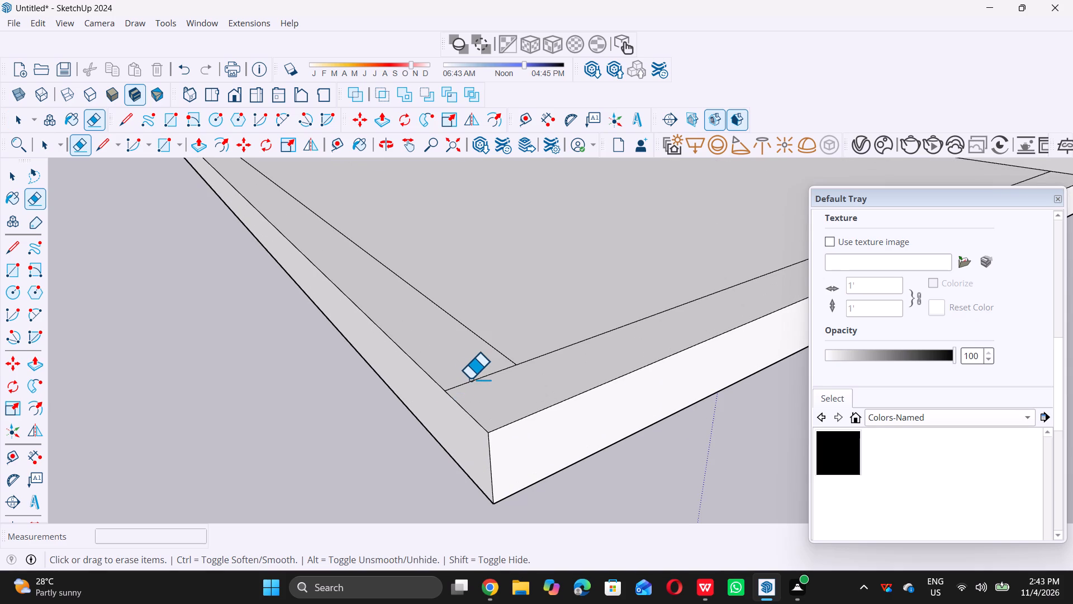
pyautogui.tripleClick(473, 382)
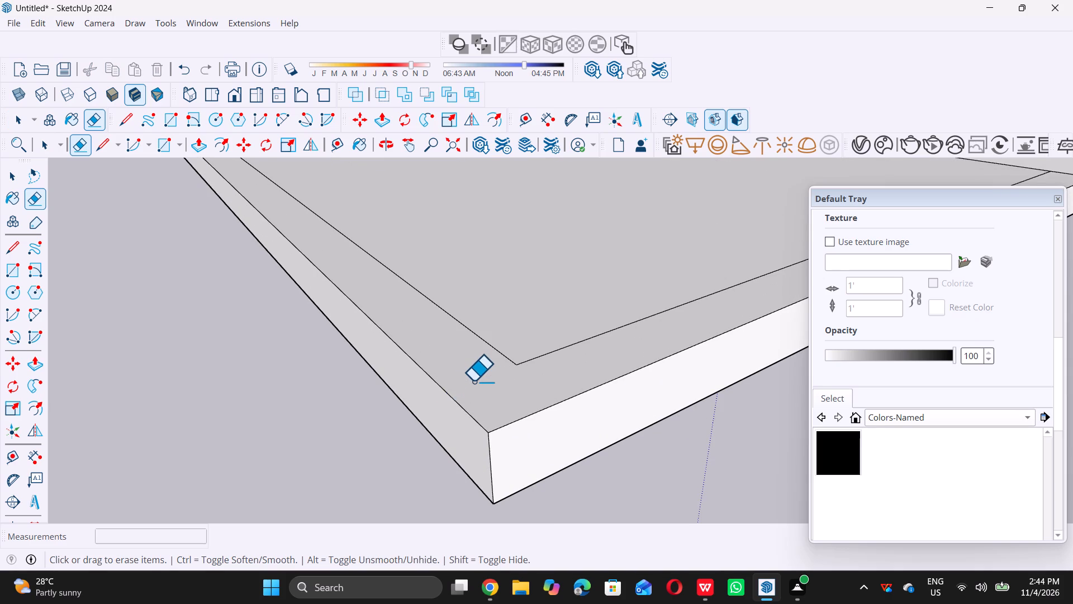
pyautogui.press('space')
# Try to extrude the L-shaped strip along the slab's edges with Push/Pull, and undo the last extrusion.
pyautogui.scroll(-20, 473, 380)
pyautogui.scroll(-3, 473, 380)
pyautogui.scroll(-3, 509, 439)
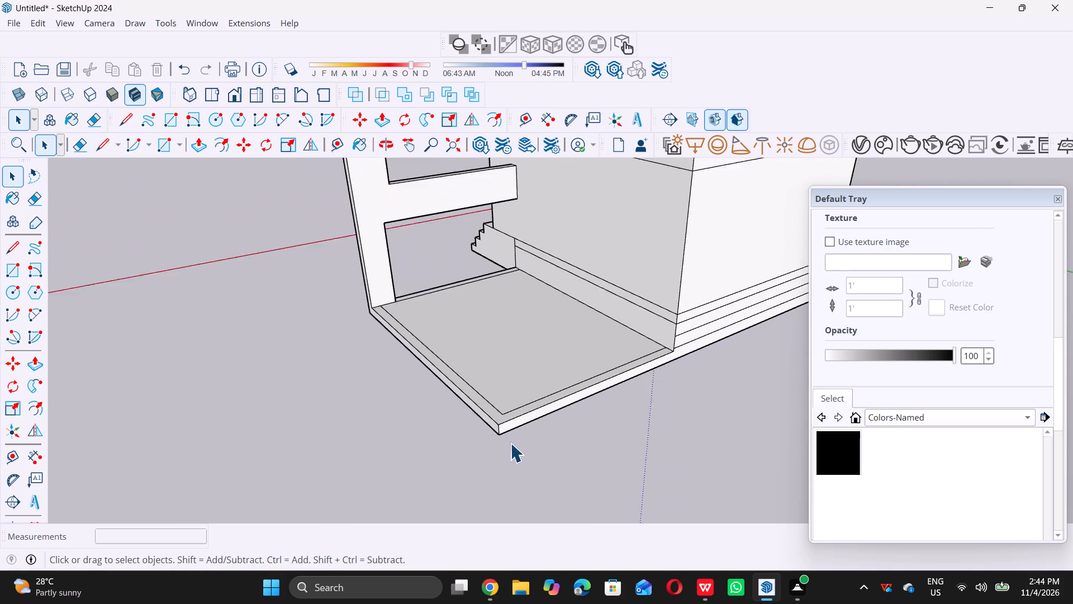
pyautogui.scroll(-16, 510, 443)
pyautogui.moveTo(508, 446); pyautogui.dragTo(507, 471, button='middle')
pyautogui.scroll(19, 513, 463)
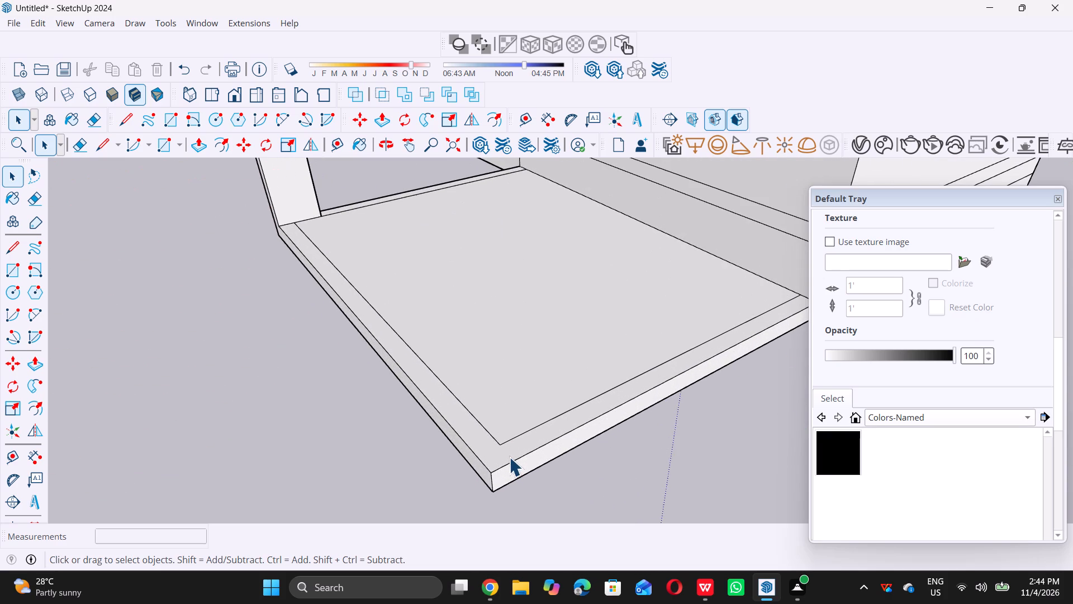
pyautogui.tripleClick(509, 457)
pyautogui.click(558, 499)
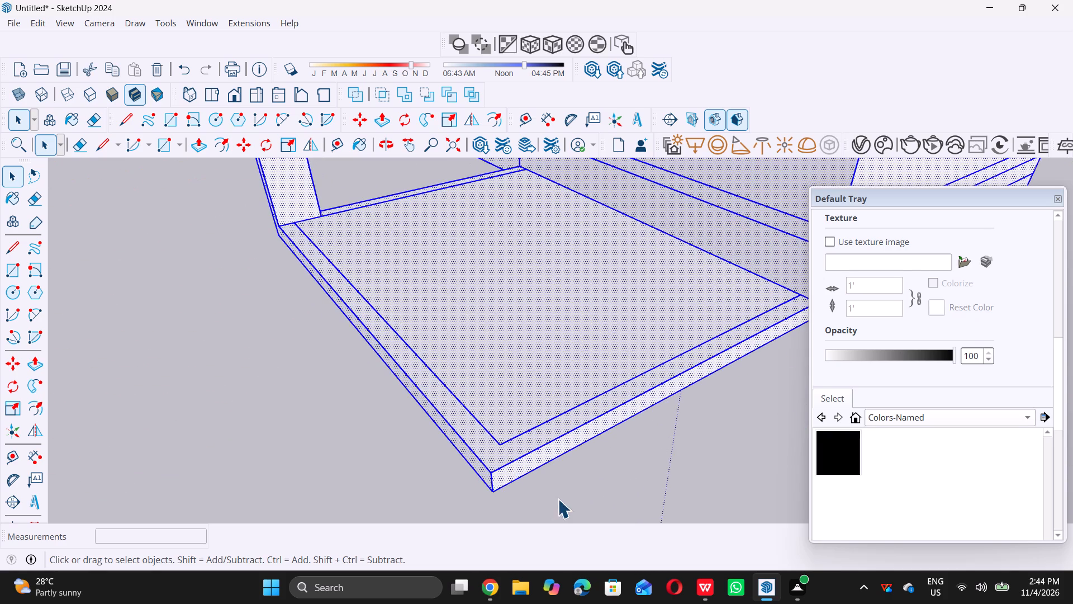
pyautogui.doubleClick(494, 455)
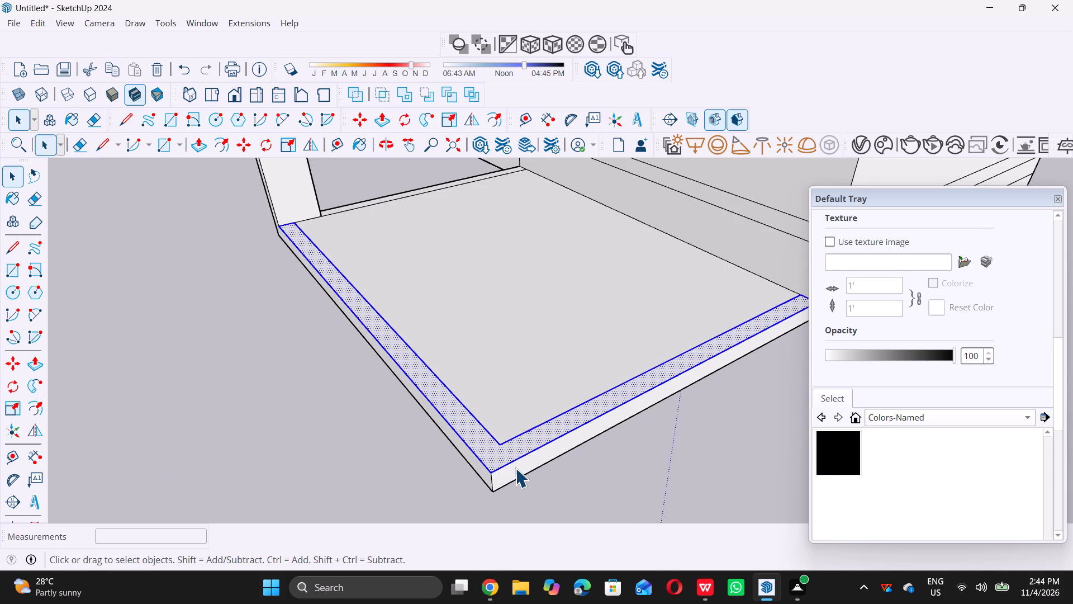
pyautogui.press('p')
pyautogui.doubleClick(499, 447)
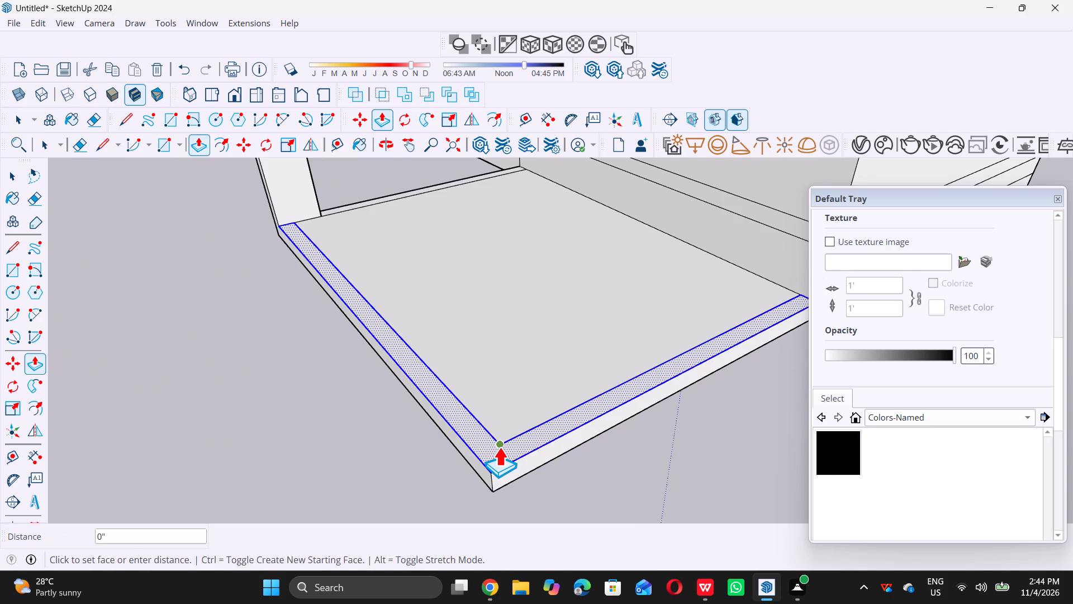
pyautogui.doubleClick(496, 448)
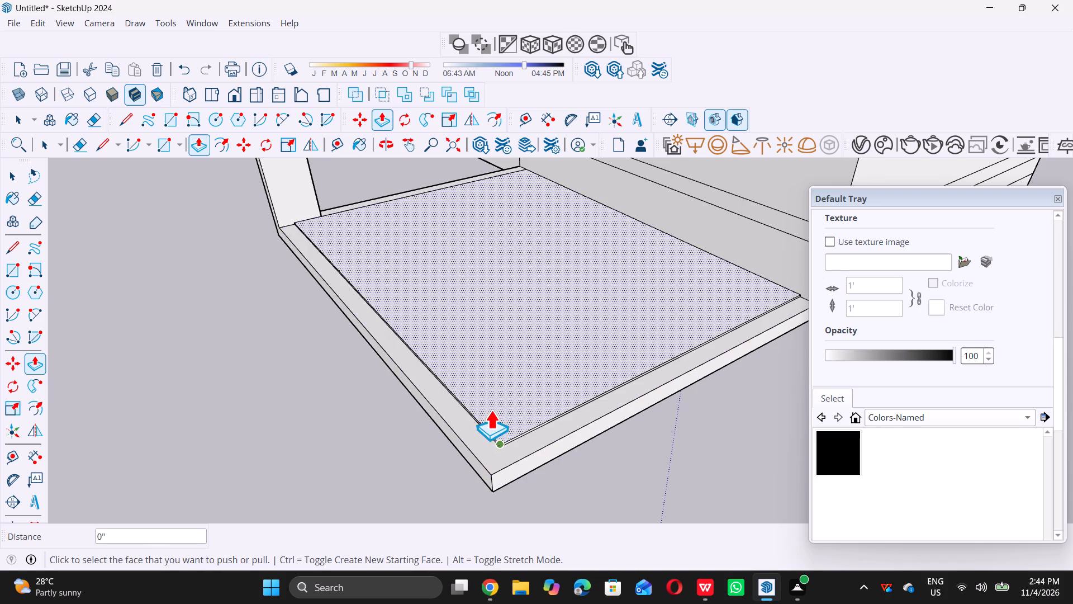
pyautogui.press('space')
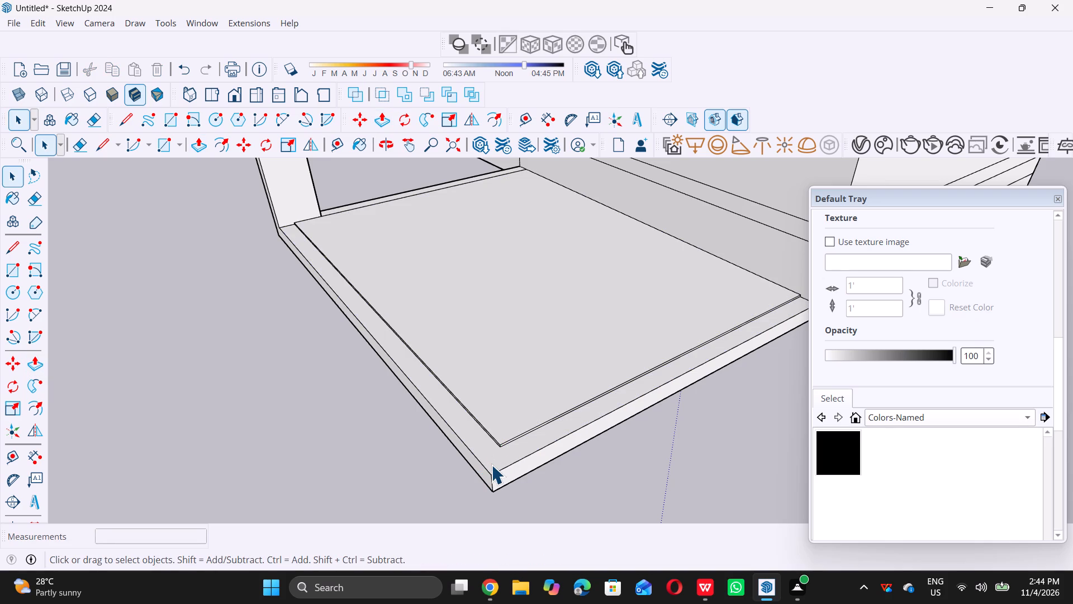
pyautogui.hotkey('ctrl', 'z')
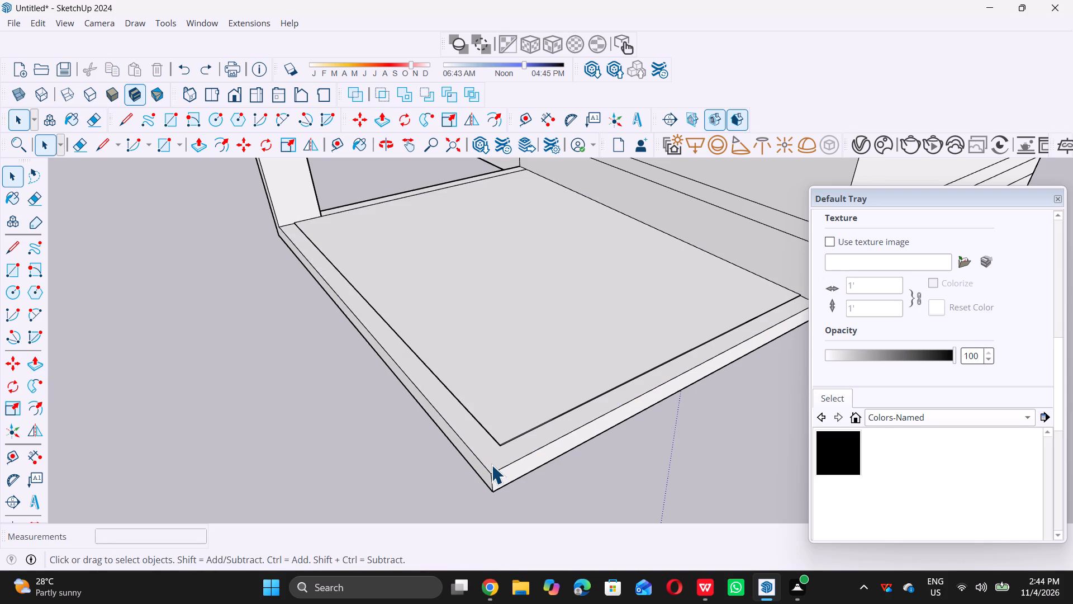
# Pull the L-shaped strip on the slab's outer edges up by 2' 3 1/2".
pyautogui.scroll(-5, 491, 465)
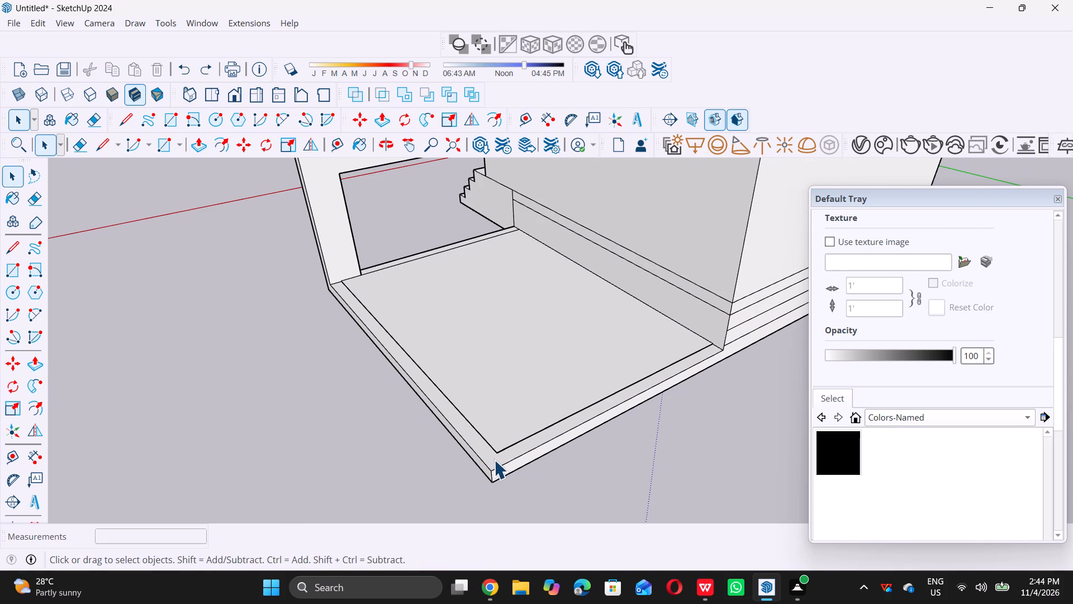
pyautogui.scroll(6, 494, 460)
pyautogui.doubleClick(494, 460)
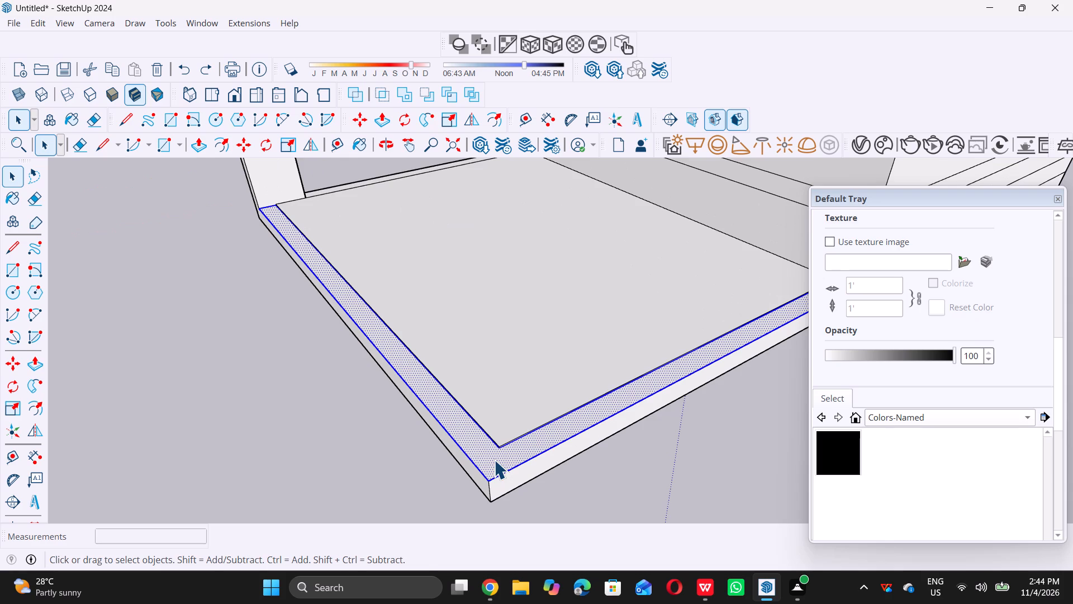
pyautogui.press('p')
pyautogui.click(494, 459)
pyautogui.scroll(-7, 503, 416)
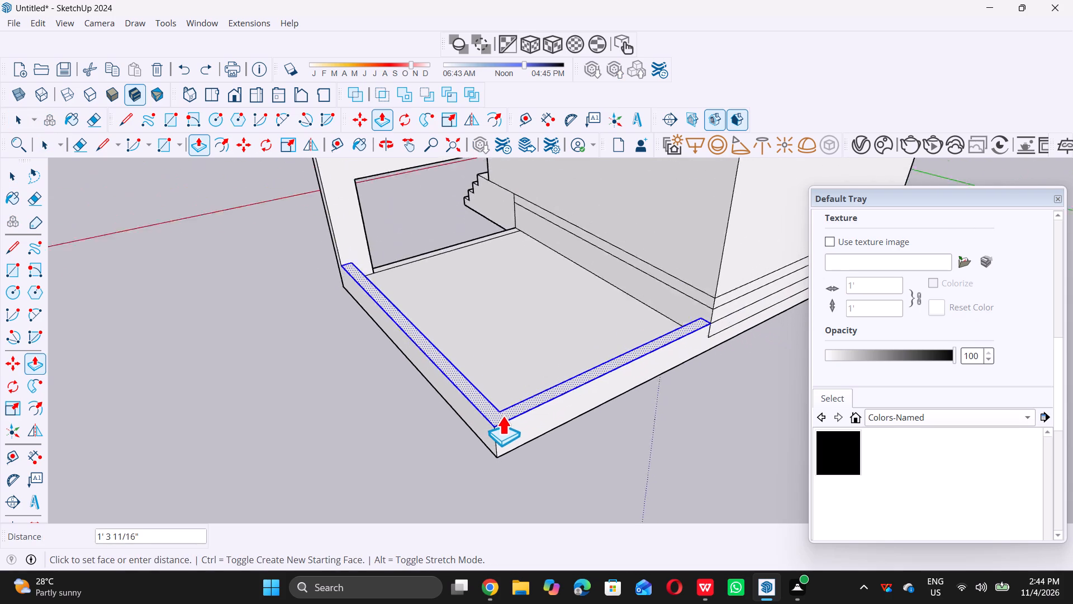
pyautogui.scroll(-20, 502, 416)
pyautogui.scroll(-4, 502, 416)
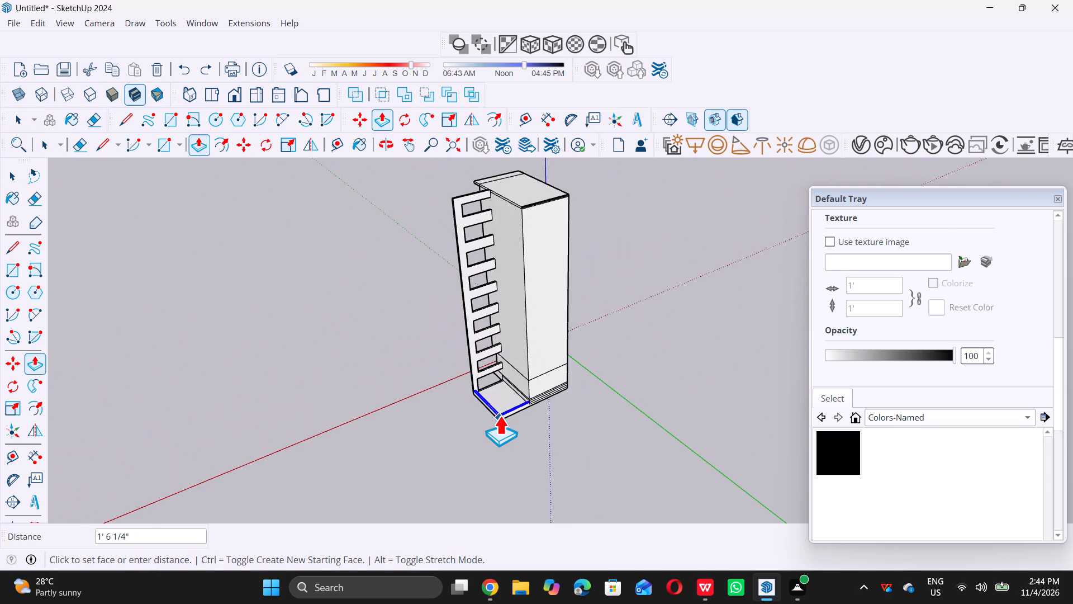
pyautogui.scroll(-3, 500, 416)
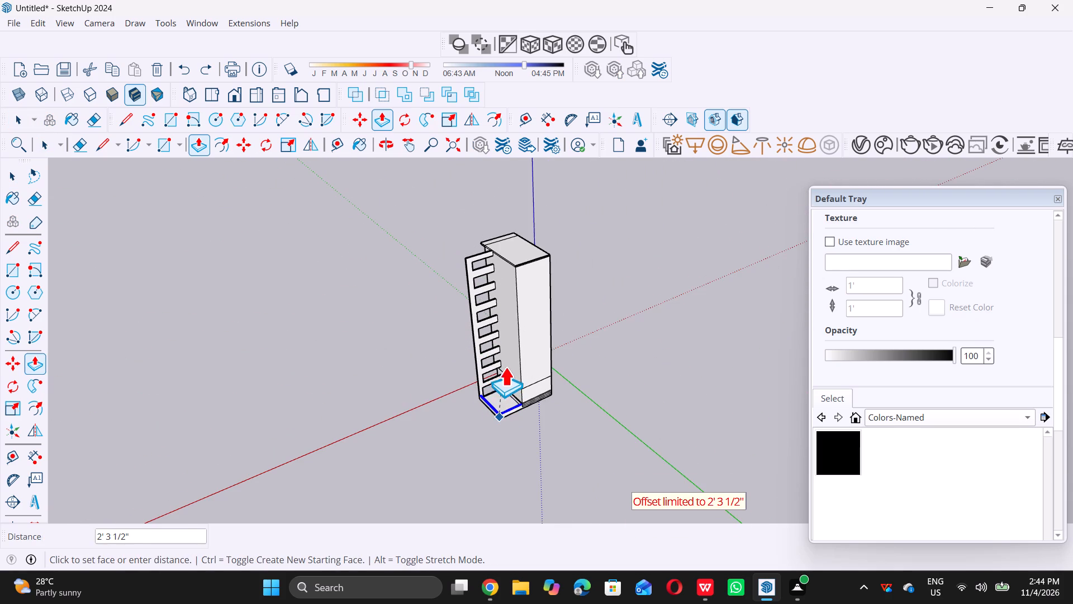
pyautogui.click(576, 338)
# Pull the top of the low L-shaped wall up a further 83' 9" or so, close to the tower's roof level.
pyautogui.scroll(5, 507, 441)
pyautogui.scroll(6, 497, 359)
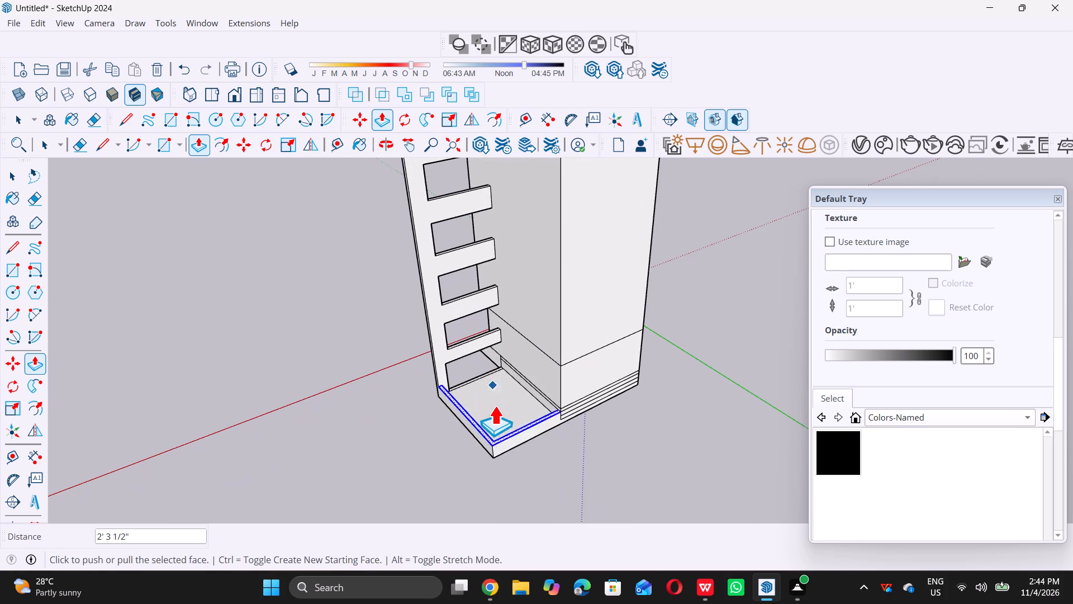
pyautogui.moveTo(505, 430); pyautogui.dragTo(504, 460, button='middle')
pyautogui.middleClick(504, 460)
pyautogui.scroll(2, 502, 461)
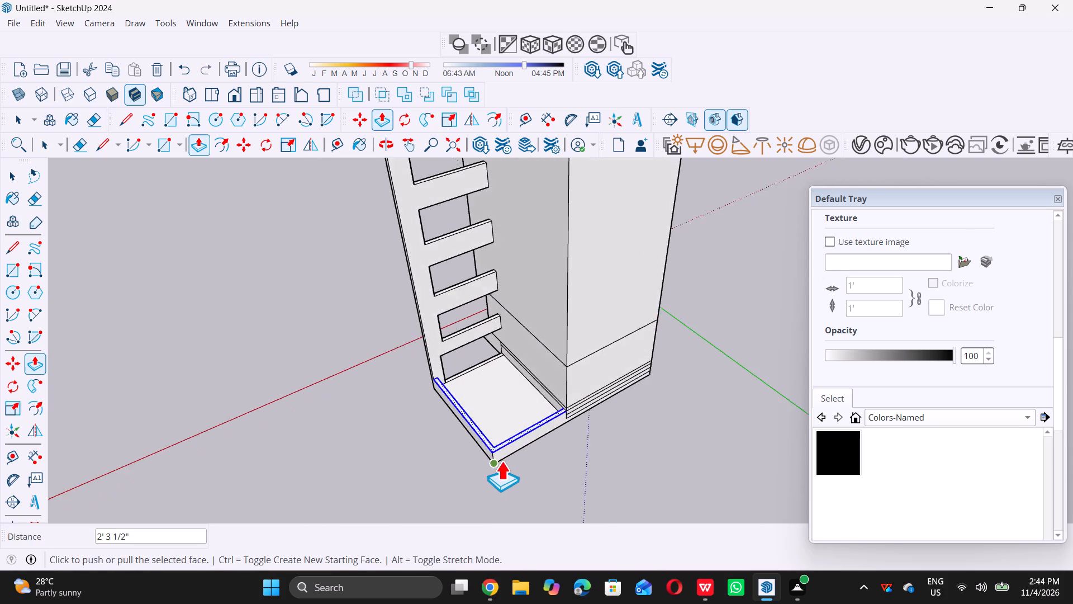
pyautogui.scroll(10, 501, 461)
pyautogui.doubleClick(490, 435)
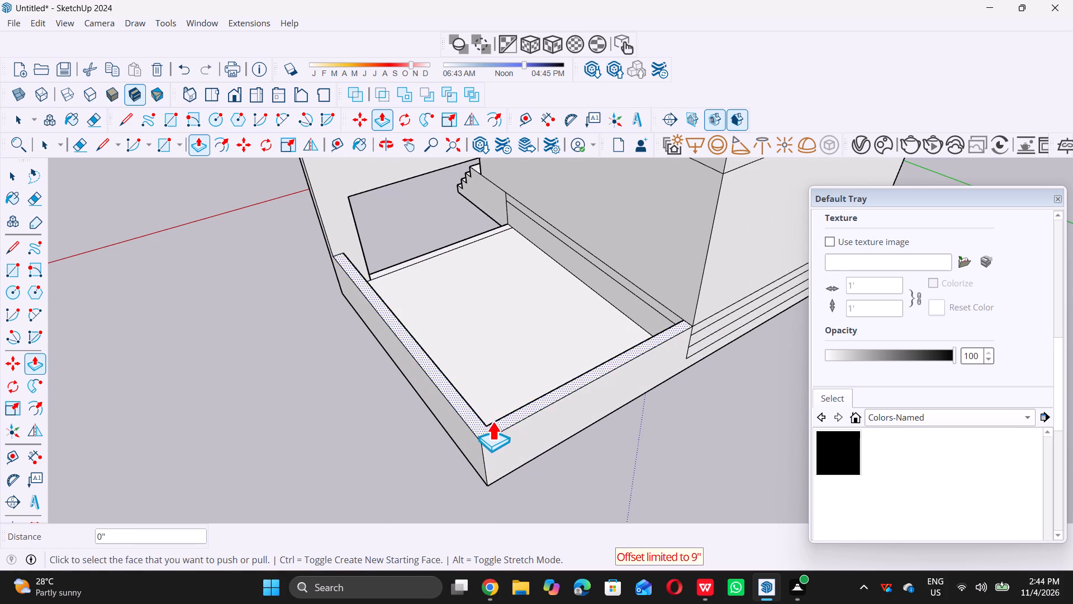
pyautogui.click(491, 426)
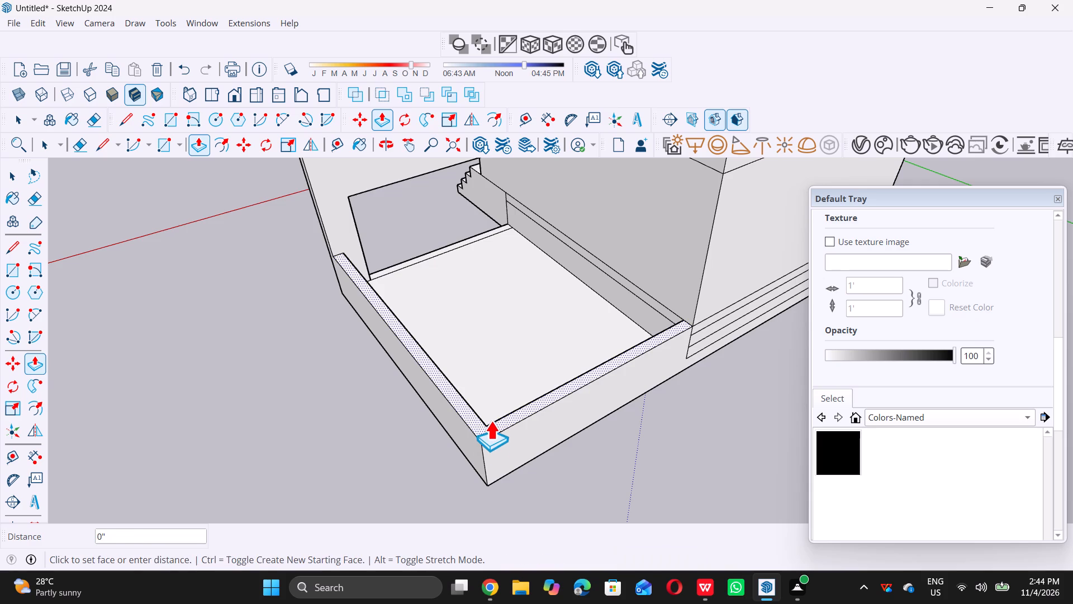
pyautogui.scroll(-20, 492, 391)
pyautogui.scroll(-2, 492, 391)
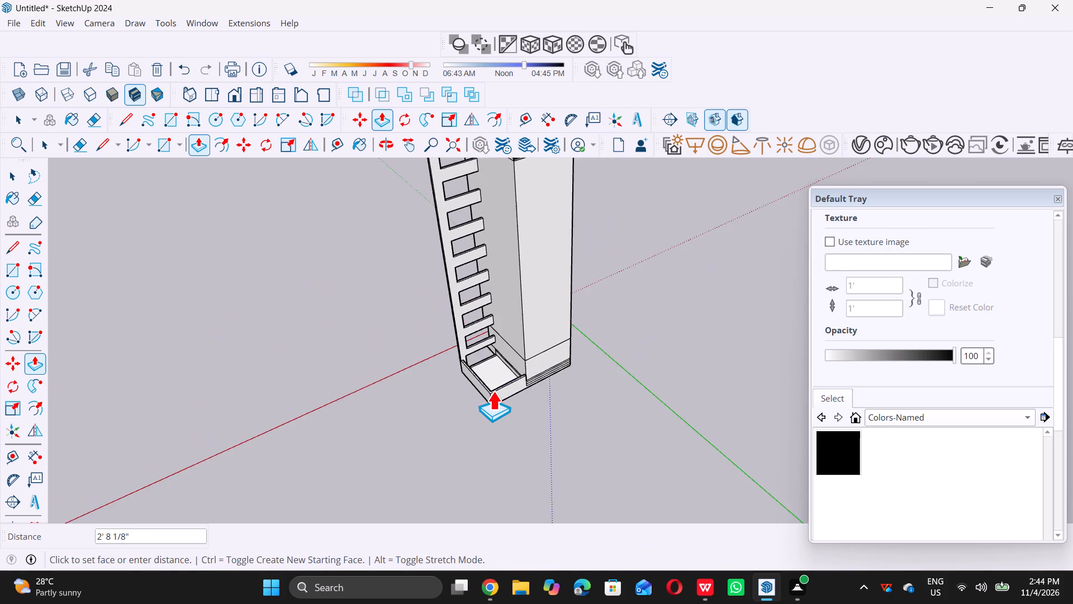
pyautogui.scroll(-4, 493, 391)
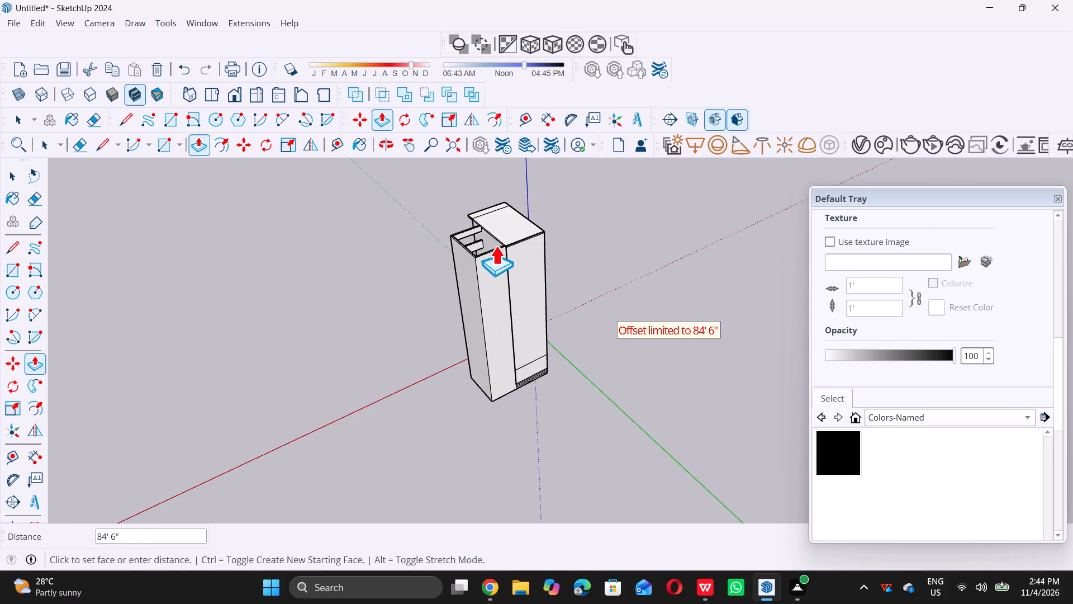
pyautogui.scroll(10, 505, 246)
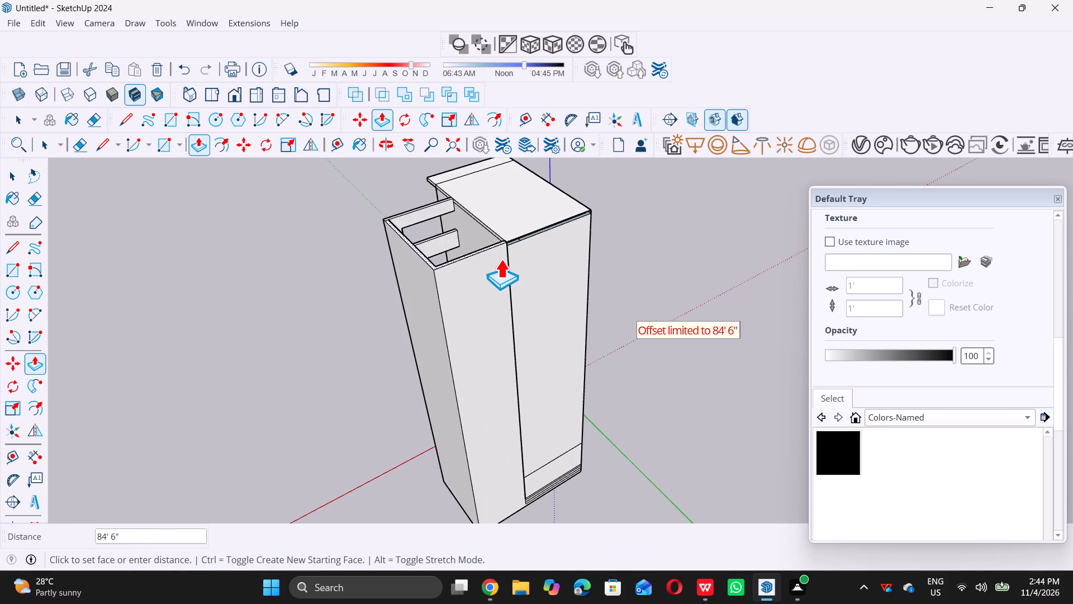
pyautogui.scroll(8, 508, 267)
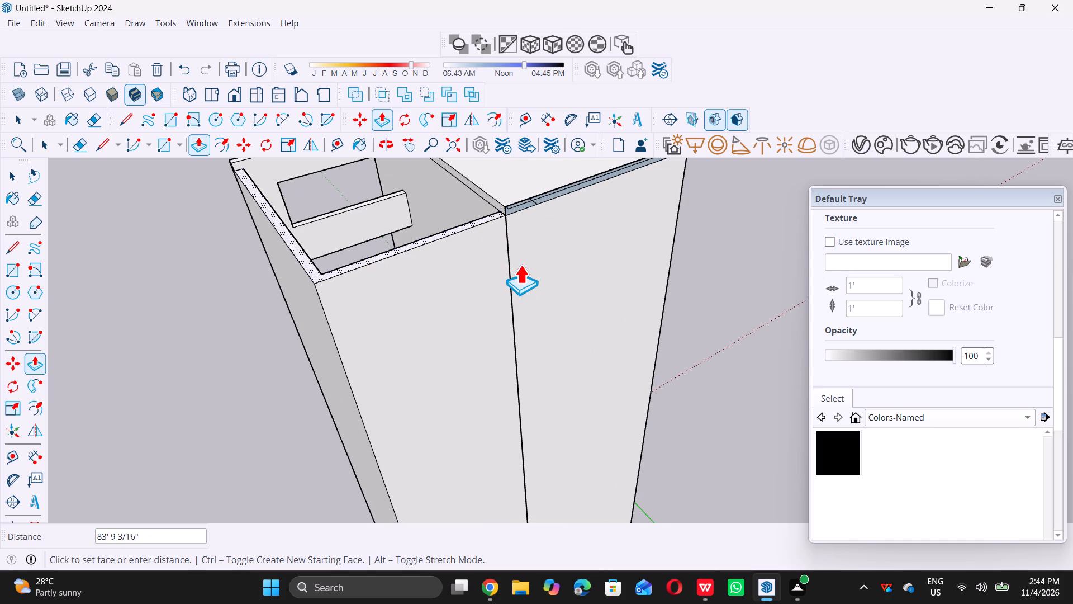
pyautogui.doubleClick(520, 265)
pyautogui.press('space')
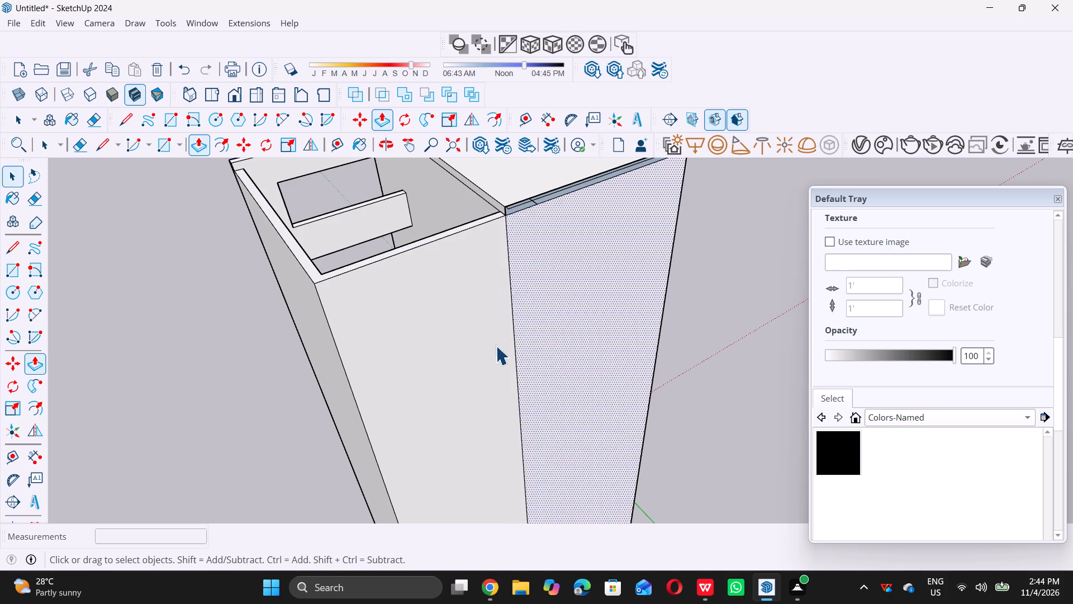
pyautogui.scroll(-11, 487, 360)
pyautogui.moveTo(490, 398); pyautogui.dragTo(414, 262, button='middle')
pyautogui.middleClick(414, 262)
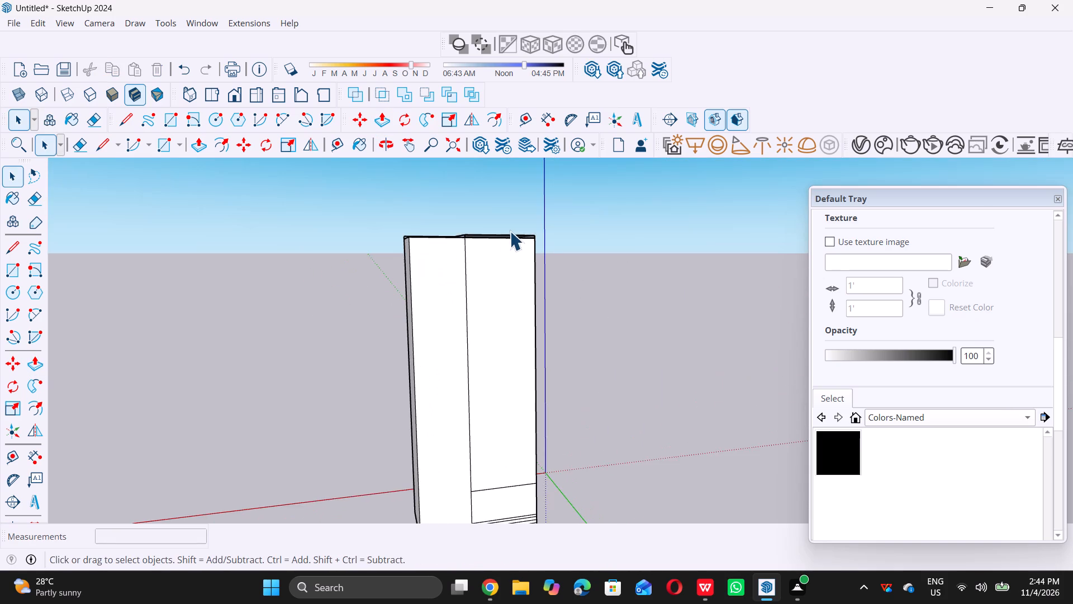
# Draw a 20' by 9" rectangle closing the open band along the roof slab's rear edge above the tower's wall.
pyautogui.scroll(7, 513, 230)
pyautogui.moveTo(547, 239); pyautogui.dragTo(498, 285, button='middle')
pyautogui.scroll(9, 498, 299)
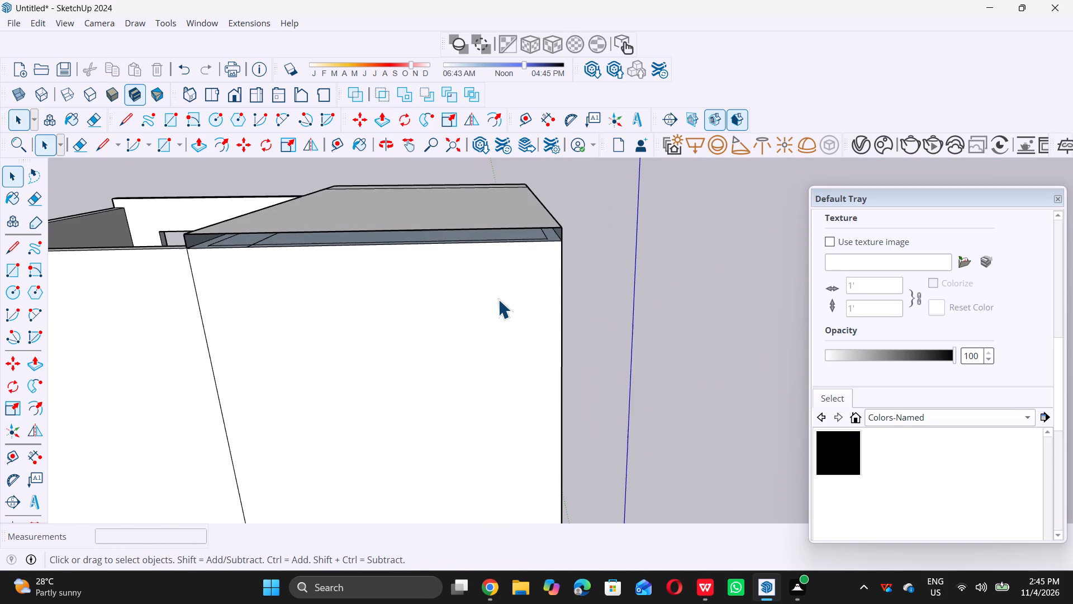
pyautogui.press('r')
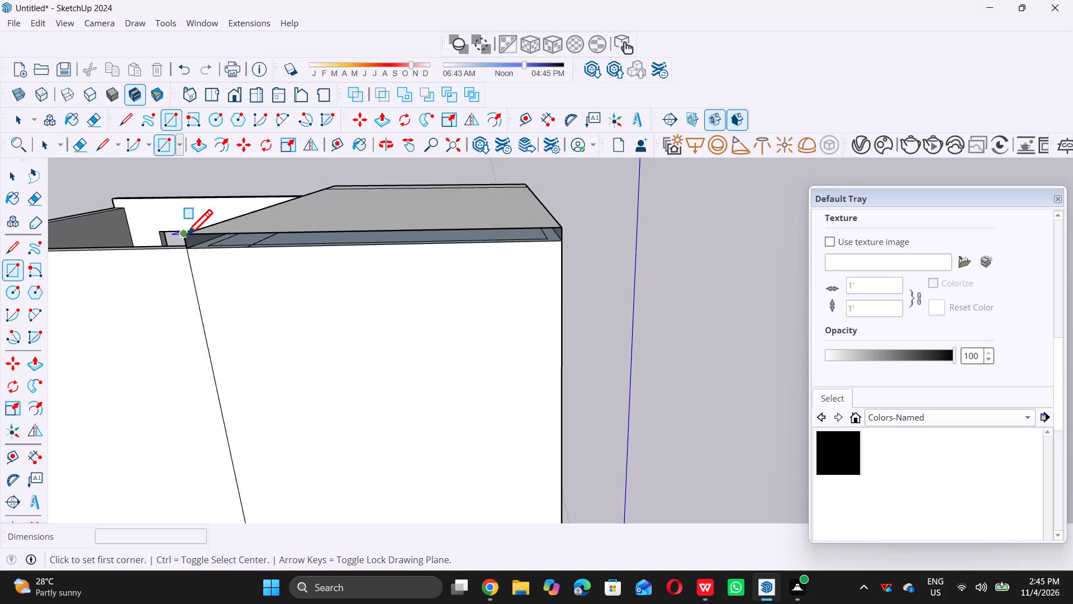
pyautogui.click(187, 233)
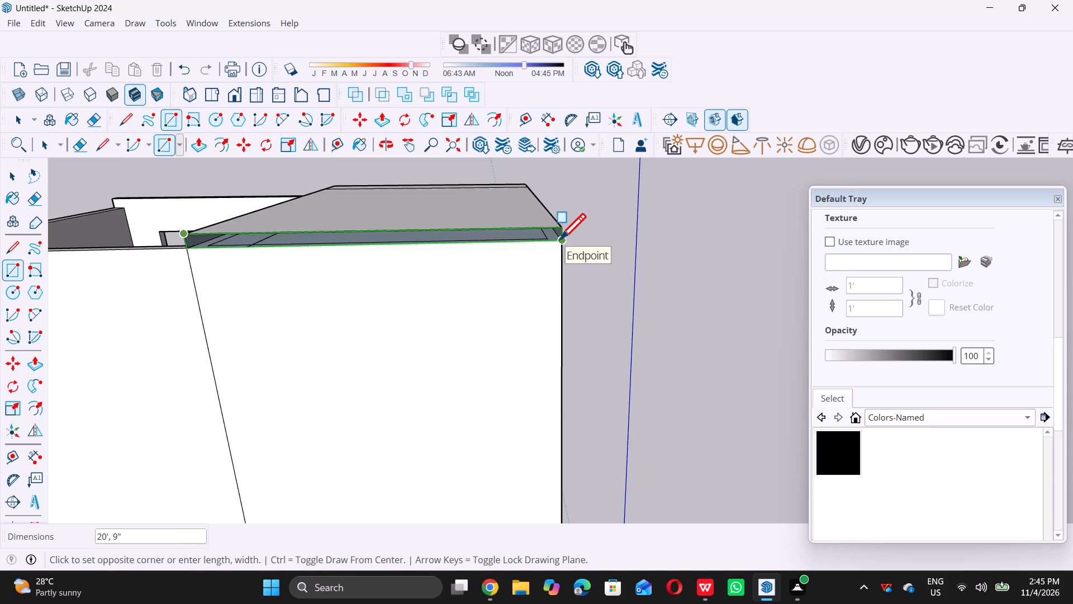
pyautogui.tripleClick(562, 234)
pyautogui.click(562, 234)
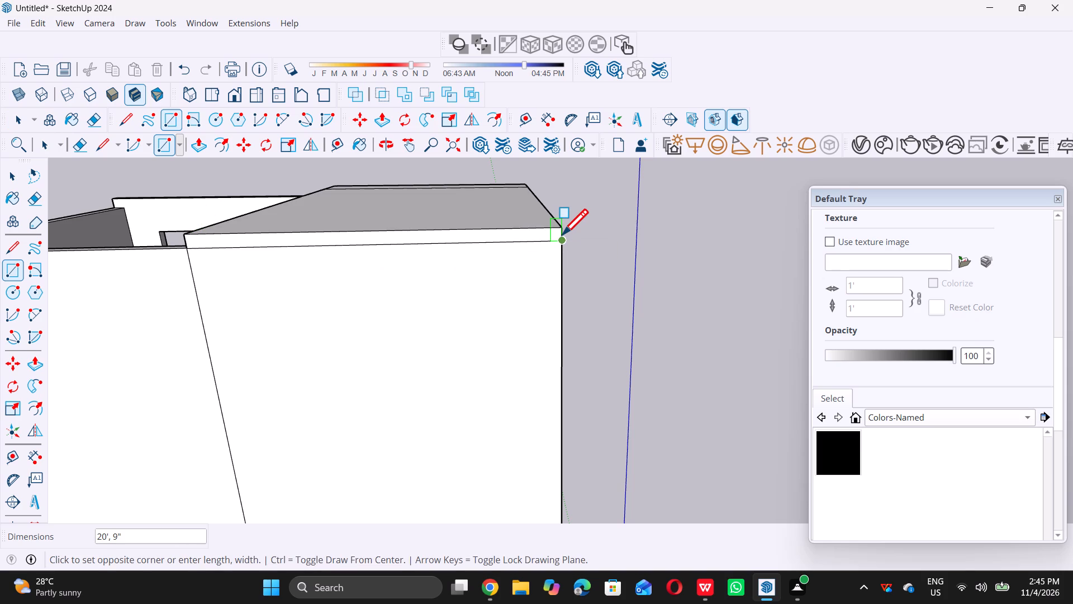
pyautogui.press('space')
# Draw a short vertical line across the roof slab's side edge where the open-framed wing meets it, splitting the edge face.
pyautogui.scroll(-19, 564, 237)
pyautogui.scroll(-4, 451, 312)
pyautogui.moveTo(364, 327); pyautogui.dragTo(640, 318, button='middle')
pyautogui.scroll(-6, 490, 321)
pyautogui.moveTo(458, 337); pyautogui.dragTo(576, 340, button='middle')
pyautogui.moveTo(495, 325); pyautogui.dragTo(534, 352, button='middle')
pyautogui.scroll(1, 534, 352)
pyautogui.moveTo(542, 334); pyautogui.dragTo(539, 333, button='middle')
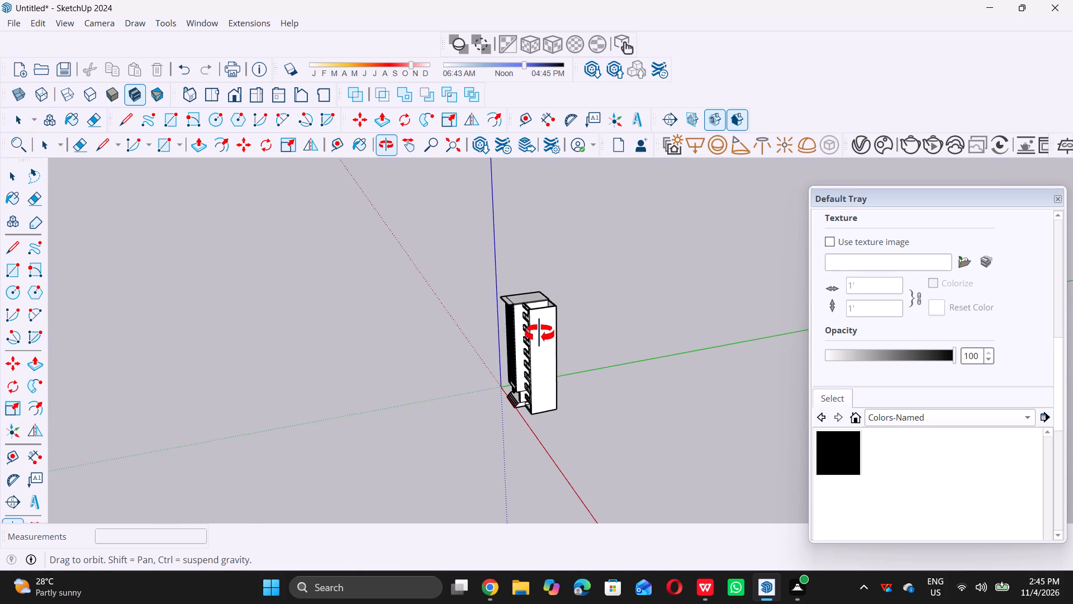
pyautogui.moveTo(539, 333); pyautogui.dragTo(523, 323, button='middle')
pyautogui.scroll(17, 528, 307)
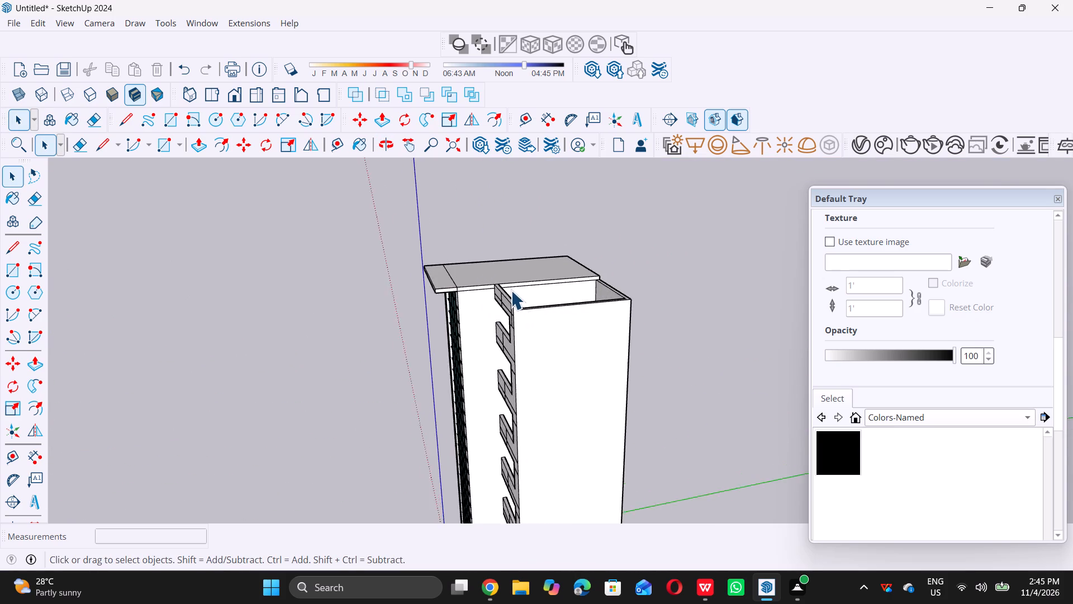
pyautogui.scroll(3, 511, 290)
pyautogui.moveTo(455, 299); pyautogui.dragTo(497, 275, button='middle')
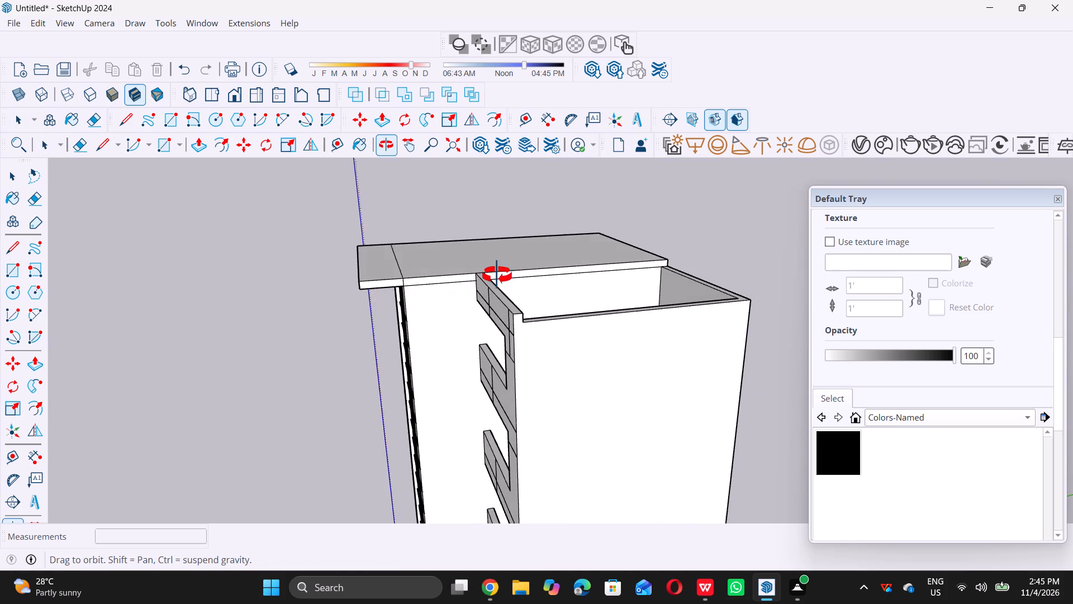
pyautogui.moveTo(497, 275); pyautogui.dragTo(473, 282, button='middle')
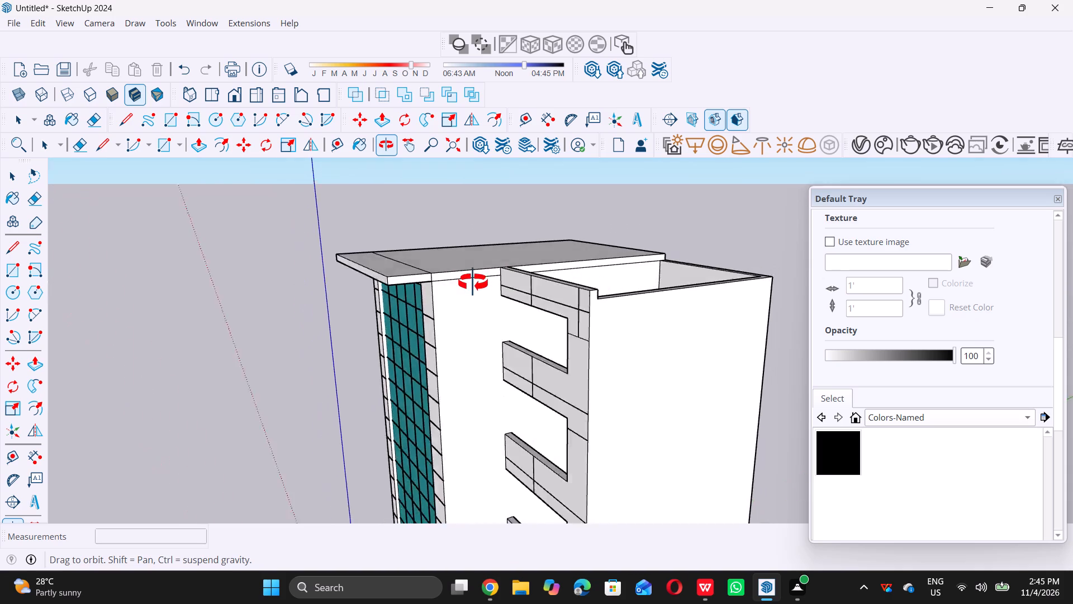
pyautogui.moveTo(473, 282); pyautogui.dragTo(448, 283, button='middle')
pyautogui.scroll(3, 546, 273)
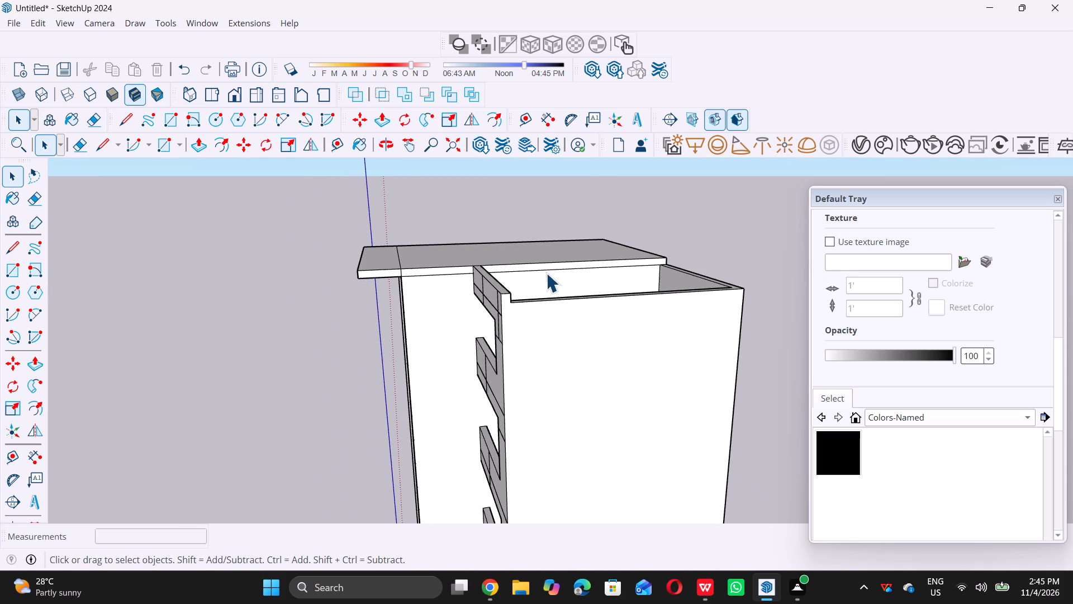
pyautogui.scroll(4, 546, 273)
pyautogui.scroll(5, 420, 266)
pyautogui.moveTo(398, 274); pyautogui.dragTo(359, 258, button='middle')
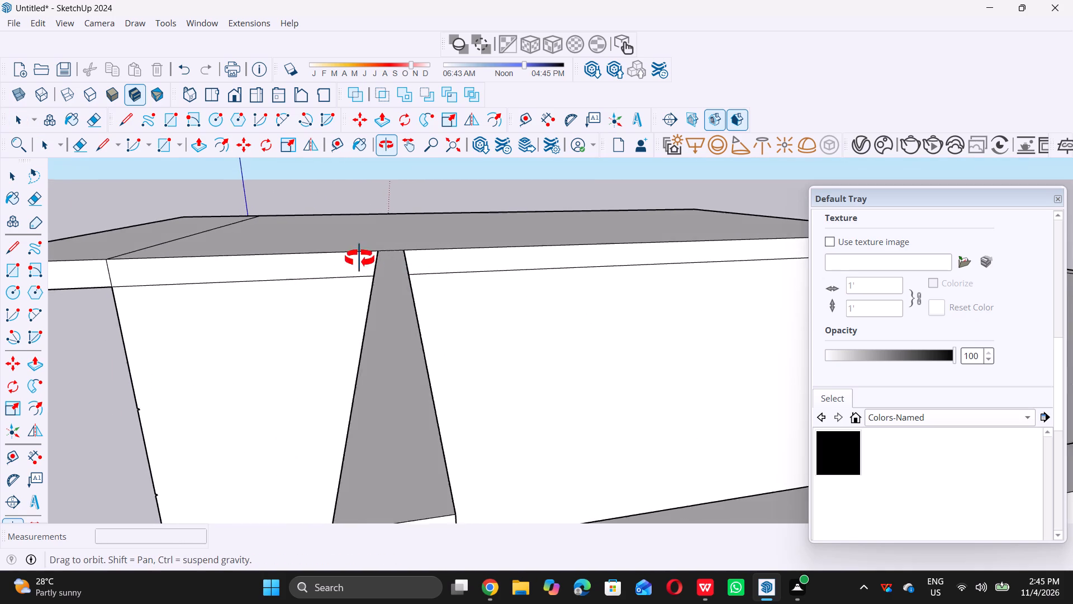
pyautogui.moveTo(359, 258); pyautogui.dragTo(324, 266, button='middle')
pyautogui.scroll(1, 324, 266)
pyautogui.scroll(6, 419, 252)
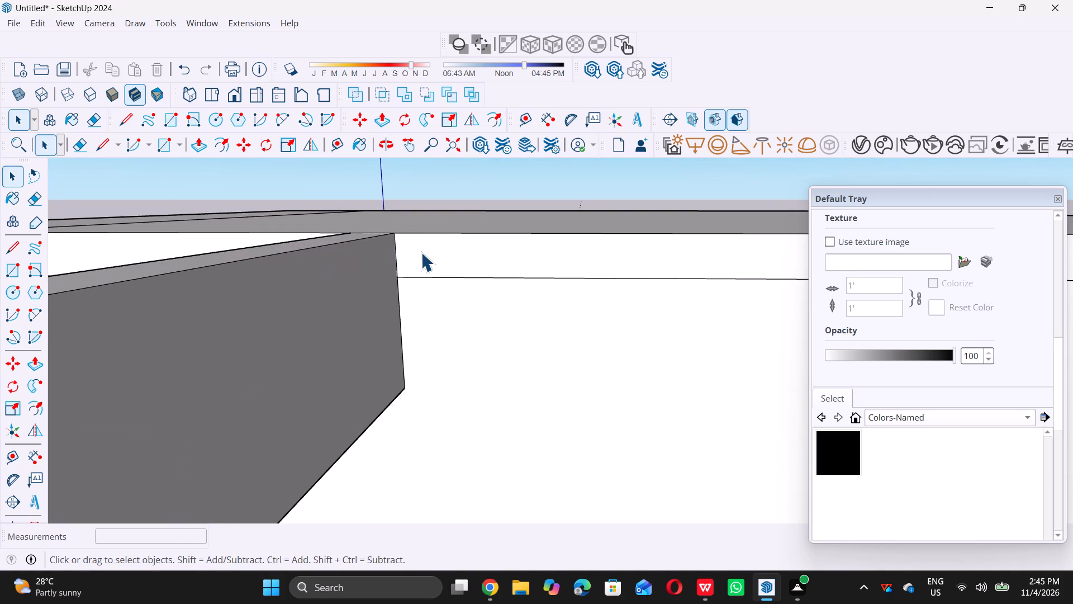
pyautogui.press('l')
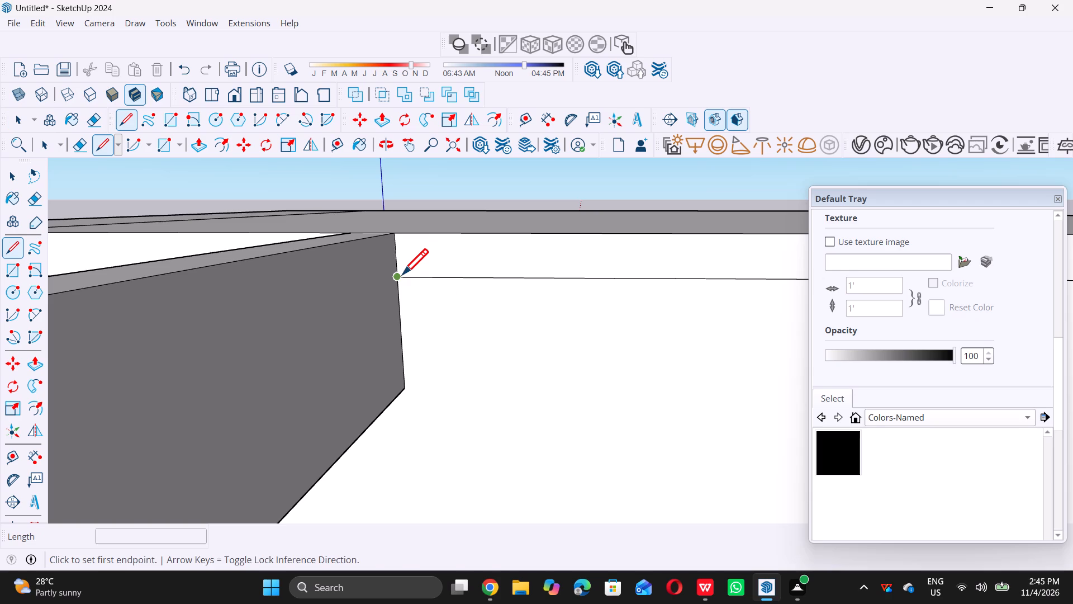
pyautogui.tripleClick(402, 274)
pyautogui.tripleClick(393, 237)
pyautogui.scroll(-4, 406, 239)
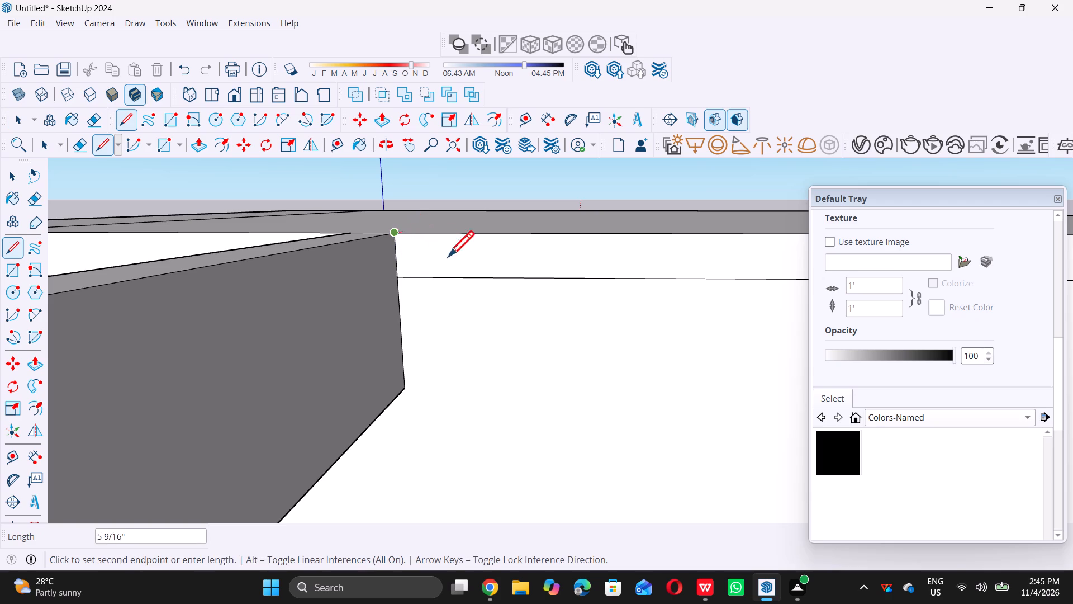
pyautogui.scroll(-11, 448, 256)
pyautogui.press('space')
pyautogui.scroll(-2, 494, 276)
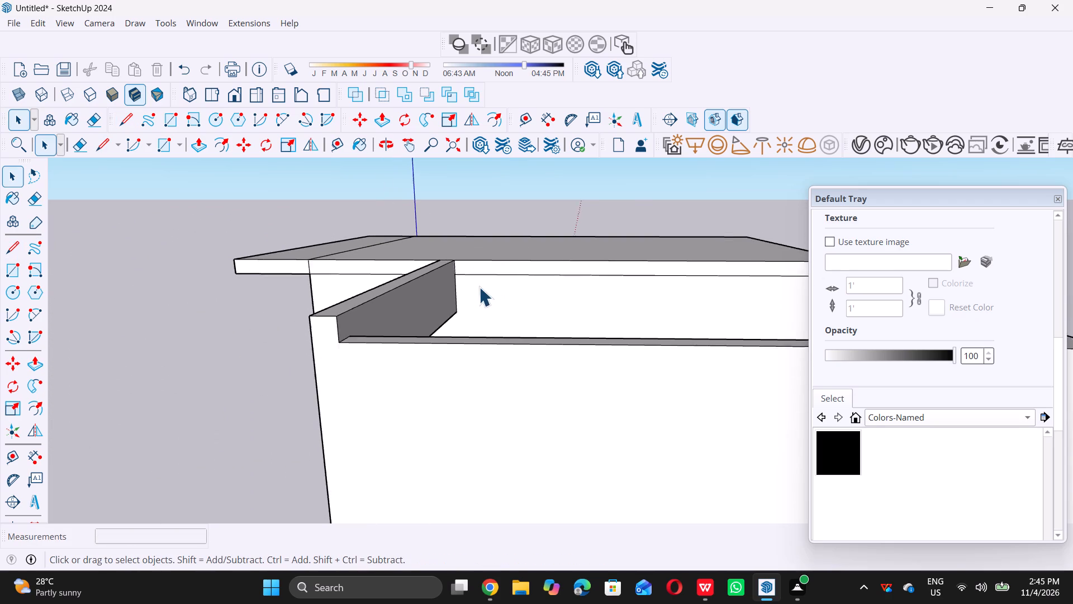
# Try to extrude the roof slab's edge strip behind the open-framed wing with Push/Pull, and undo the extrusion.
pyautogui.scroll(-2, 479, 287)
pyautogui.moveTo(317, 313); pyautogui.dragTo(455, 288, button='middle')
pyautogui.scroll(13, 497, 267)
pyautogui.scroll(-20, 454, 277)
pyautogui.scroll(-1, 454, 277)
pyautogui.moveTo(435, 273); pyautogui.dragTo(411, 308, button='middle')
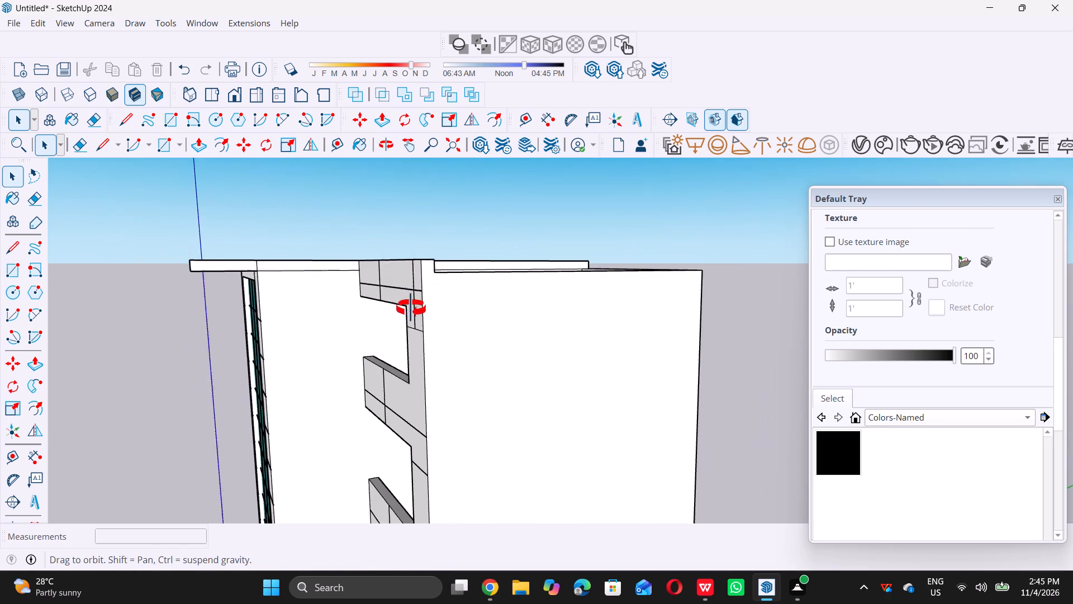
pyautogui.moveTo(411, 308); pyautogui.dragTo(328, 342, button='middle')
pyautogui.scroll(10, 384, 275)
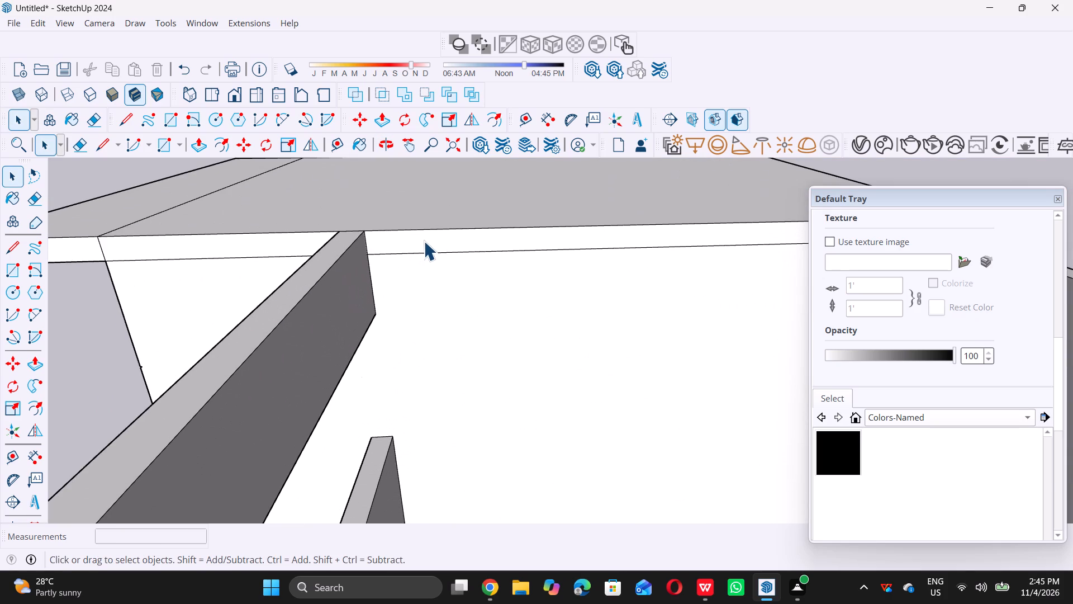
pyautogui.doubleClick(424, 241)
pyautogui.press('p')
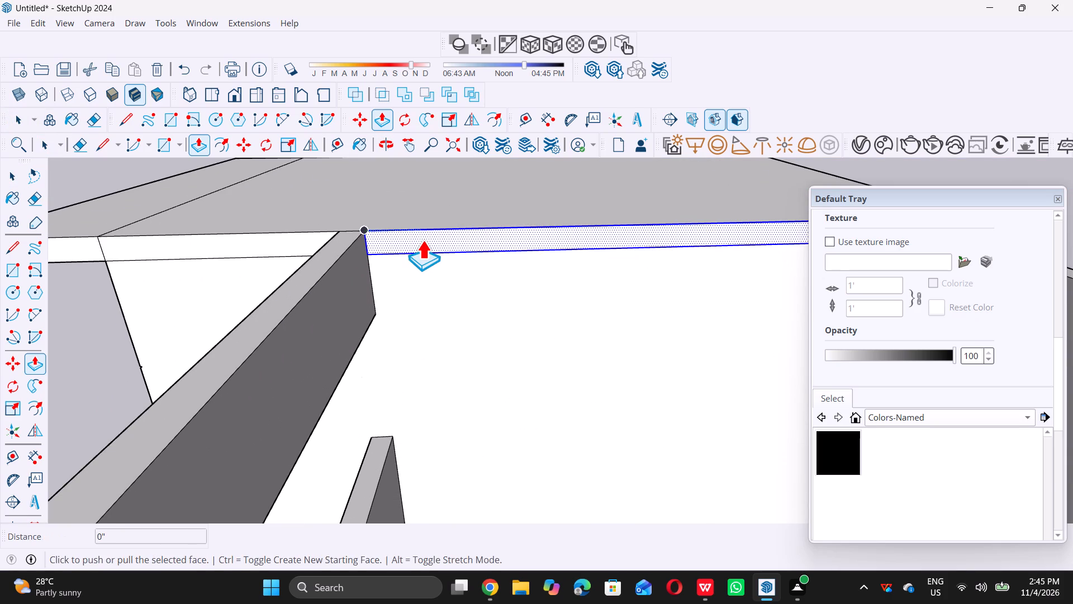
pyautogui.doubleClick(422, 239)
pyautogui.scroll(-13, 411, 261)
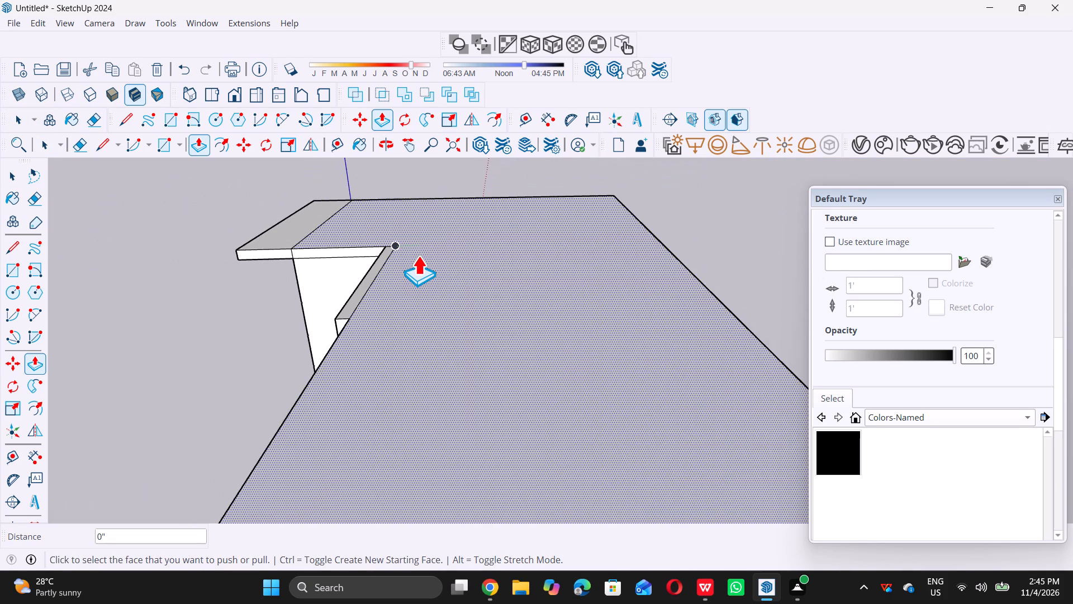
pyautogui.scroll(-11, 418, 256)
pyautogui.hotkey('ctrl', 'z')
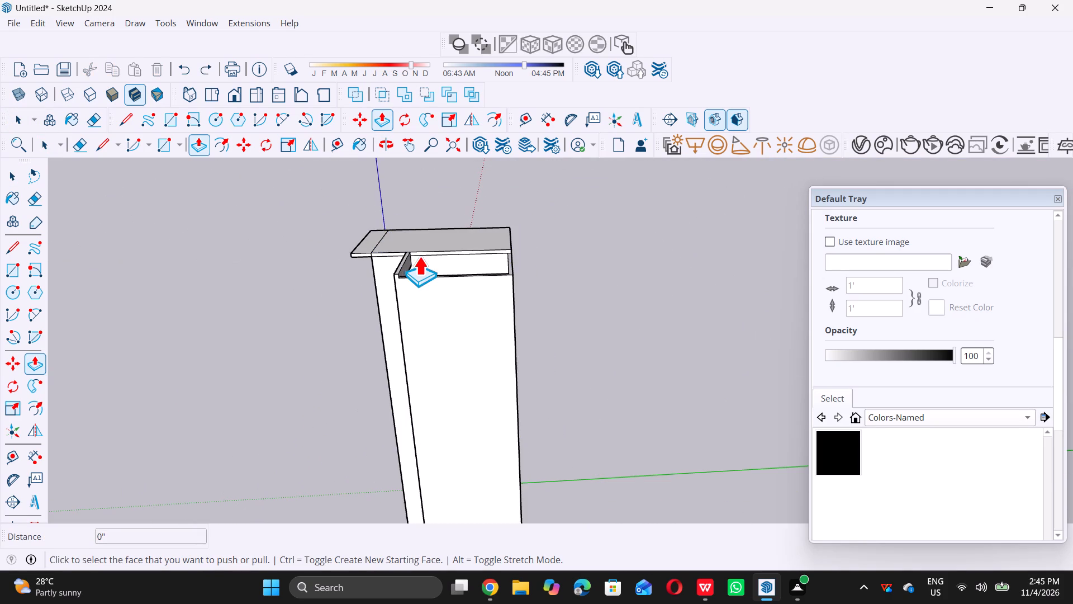
# Pull the roof slab's edge strip behind the open-framed wing out 15' to cover the enclosed space up to its outer wall.
pyautogui.moveTo(375, 317); pyautogui.dragTo(559, 342, button='middle')
pyautogui.middleClick(559, 342)
pyautogui.scroll(1, 559, 342)
pyautogui.scroll(-6, 364, 265)
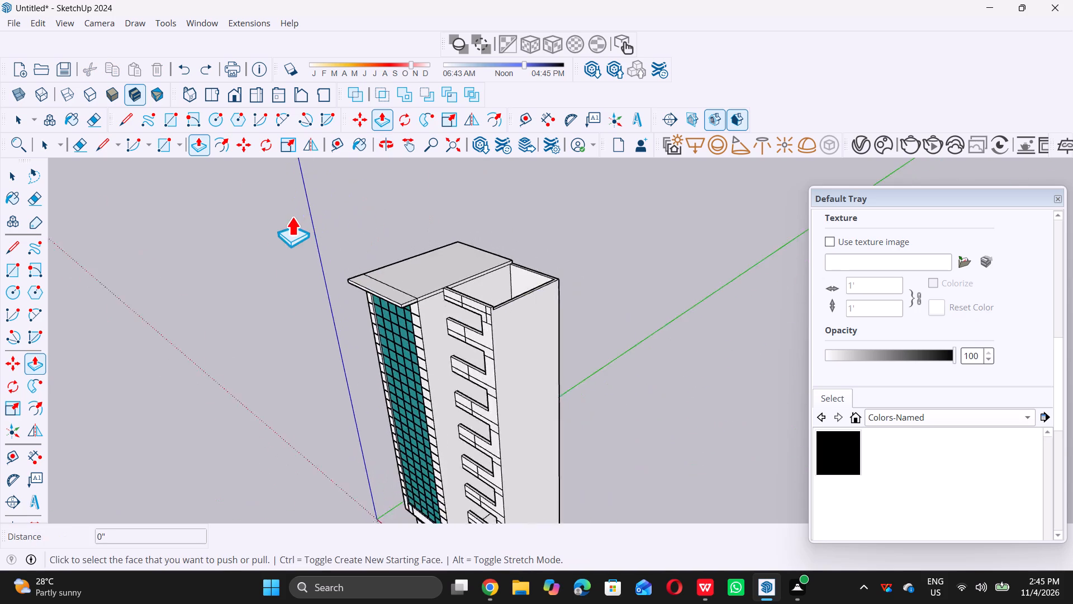
pyautogui.scroll(-5, 292, 216)
pyautogui.moveTo(367, 299); pyautogui.dragTo(408, 328, button='middle')
pyautogui.scroll(8, 420, 290)
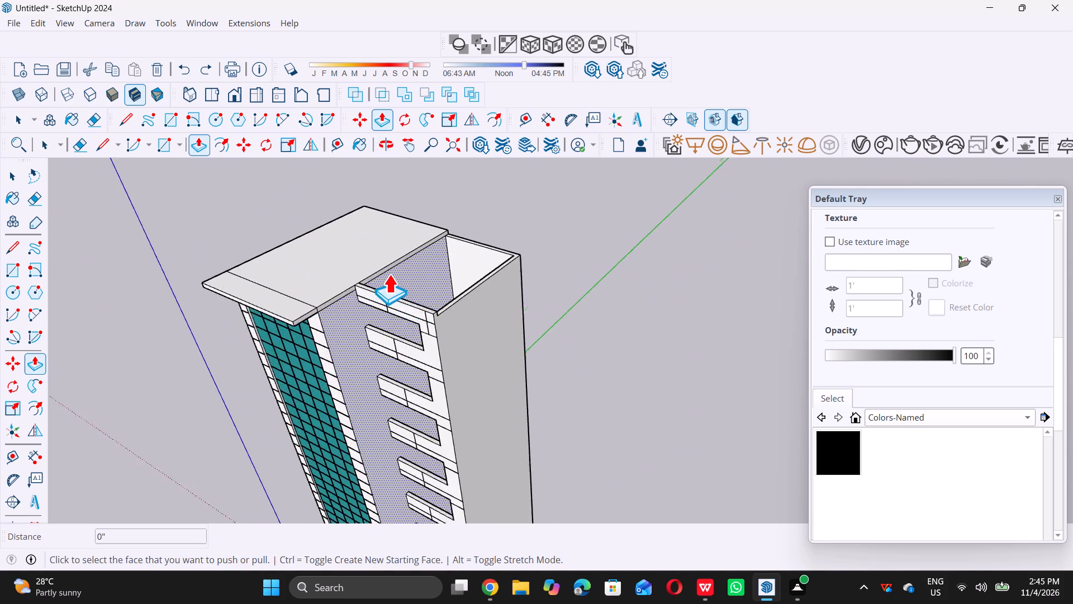
pyautogui.scroll(15, 389, 274)
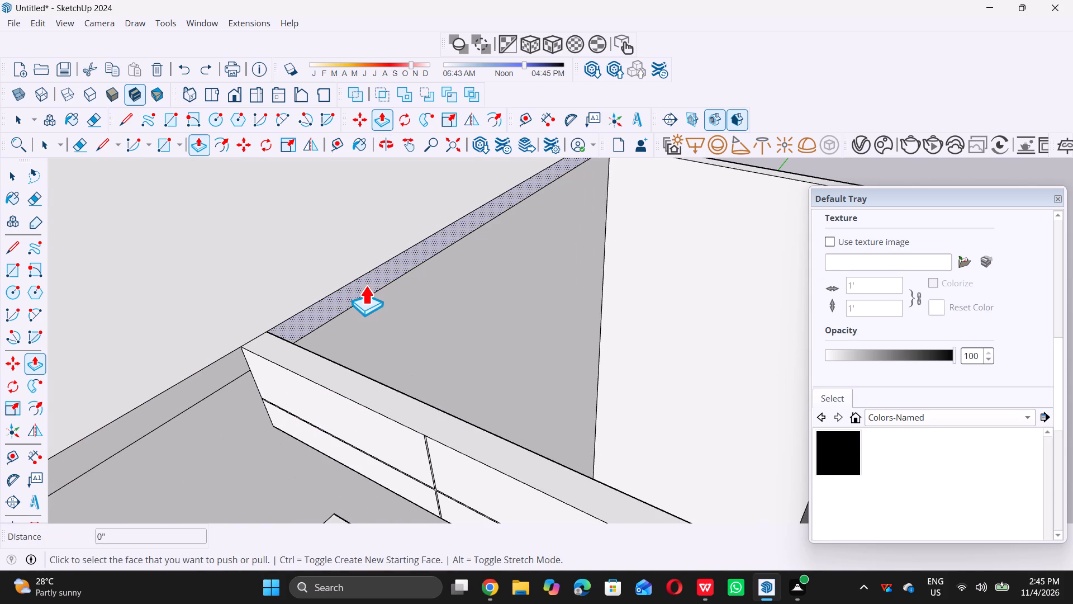
pyautogui.click(365, 285)
pyautogui.scroll(-13, 397, 295)
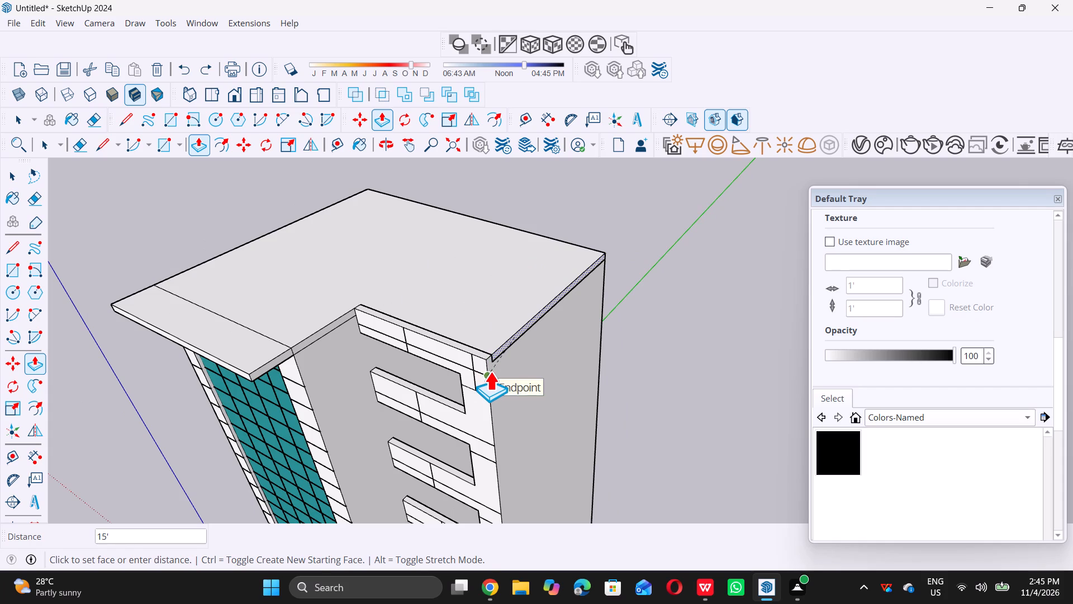
pyautogui.click(489, 371)
pyautogui.press('space')
# Erase the short vertical line on the roof slab's side edge above the glazed front's corner, merging the front edge faces.
pyautogui.scroll(-10, 485, 373)
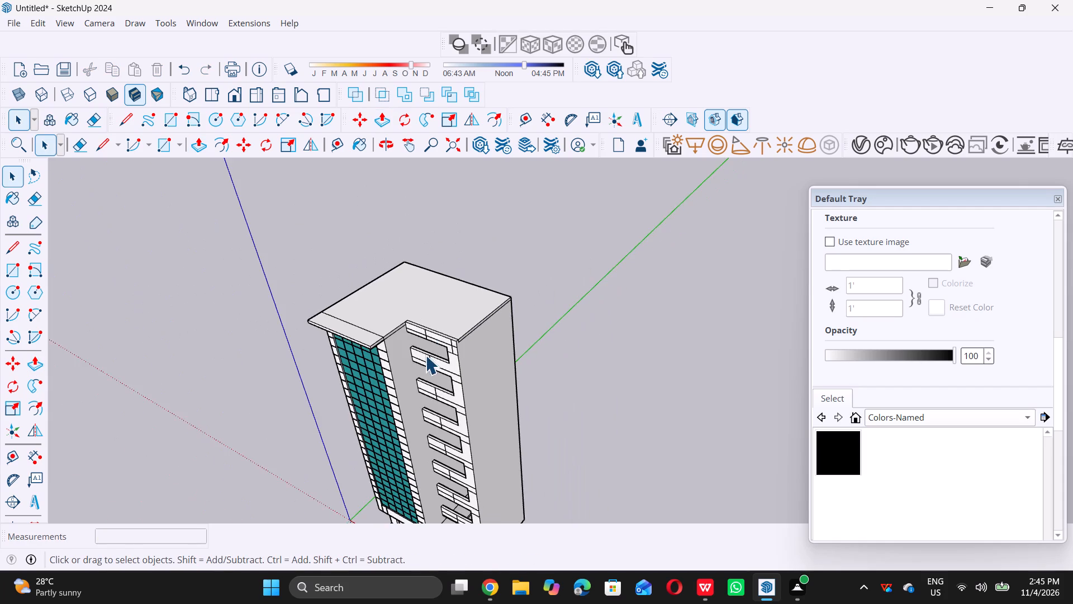
pyautogui.moveTo(425, 355); pyautogui.dragTo(482, 258, button='middle')
pyautogui.scroll(7, 468, 314)
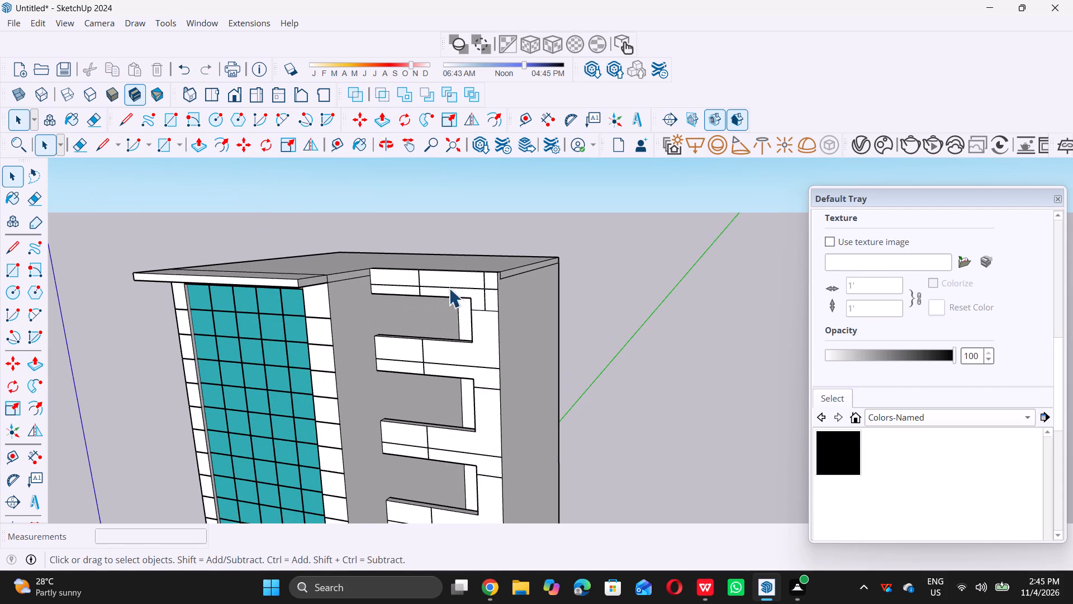
pyautogui.scroll(-11, 355, 289)
pyautogui.moveTo(363, 288); pyautogui.dragTo(346, 333, button='middle')
pyautogui.scroll(15, 360, 272)
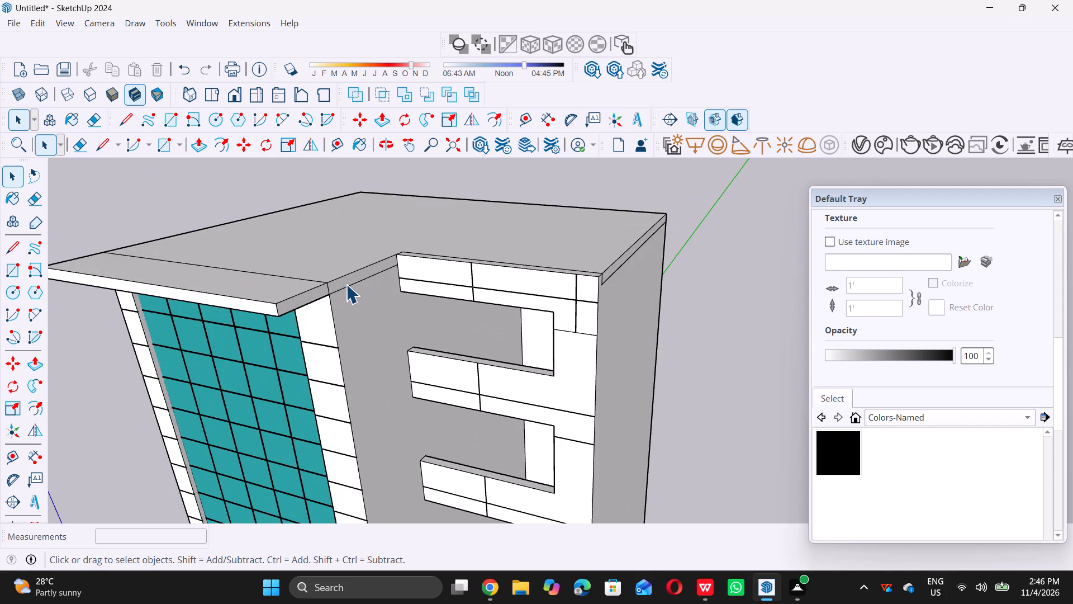
pyautogui.scroll(8, 331, 299)
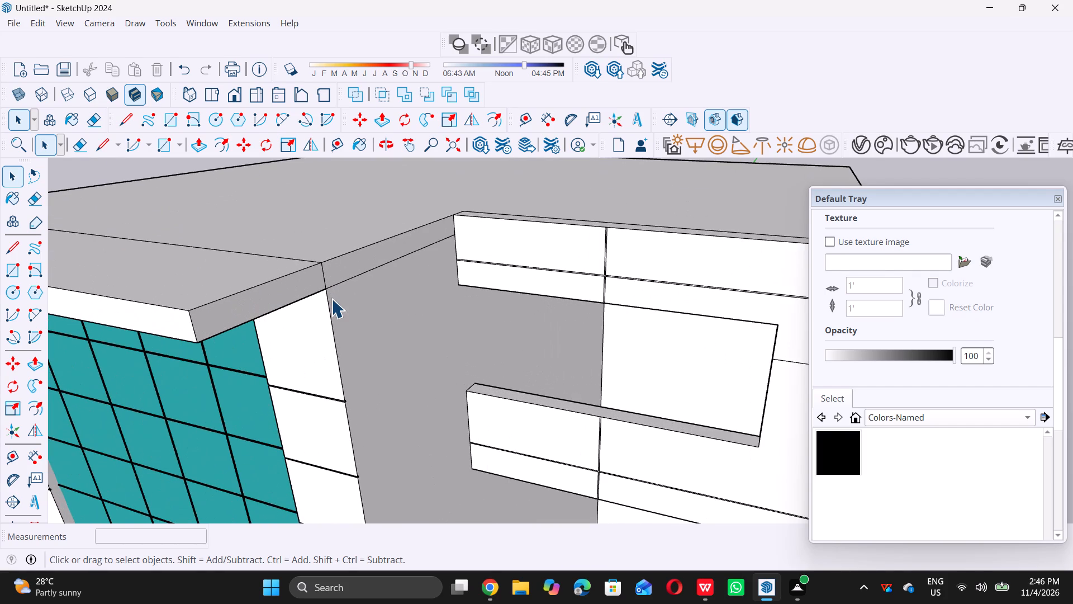
pyautogui.press('e')
pyautogui.scroll(4, 317, 291)
pyautogui.doubleClick(327, 277)
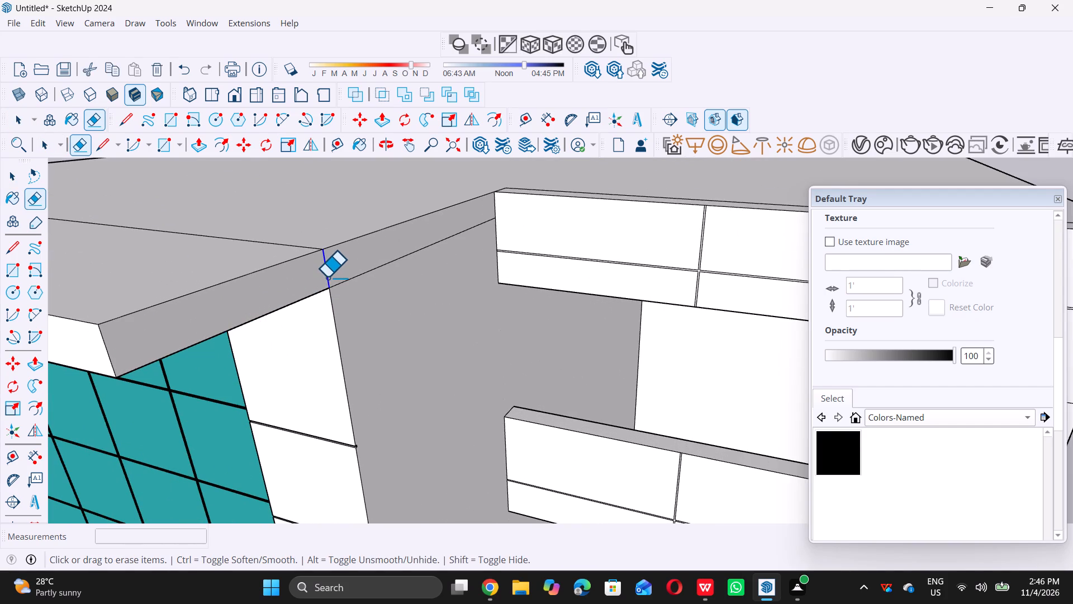
pyautogui.press('space')
# Pull the merged front part of the roof slab's side edge out 15', extending the overhang across the open-framed wing.
pyautogui.scroll(-10, 330, 276)
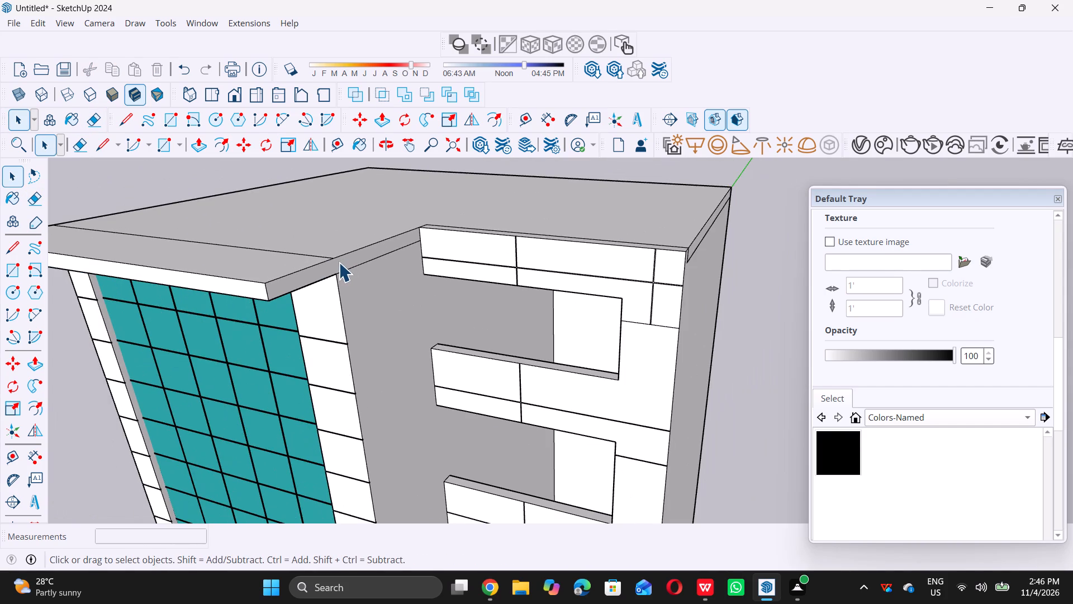
pyautogui.doubleClick(338, 268)
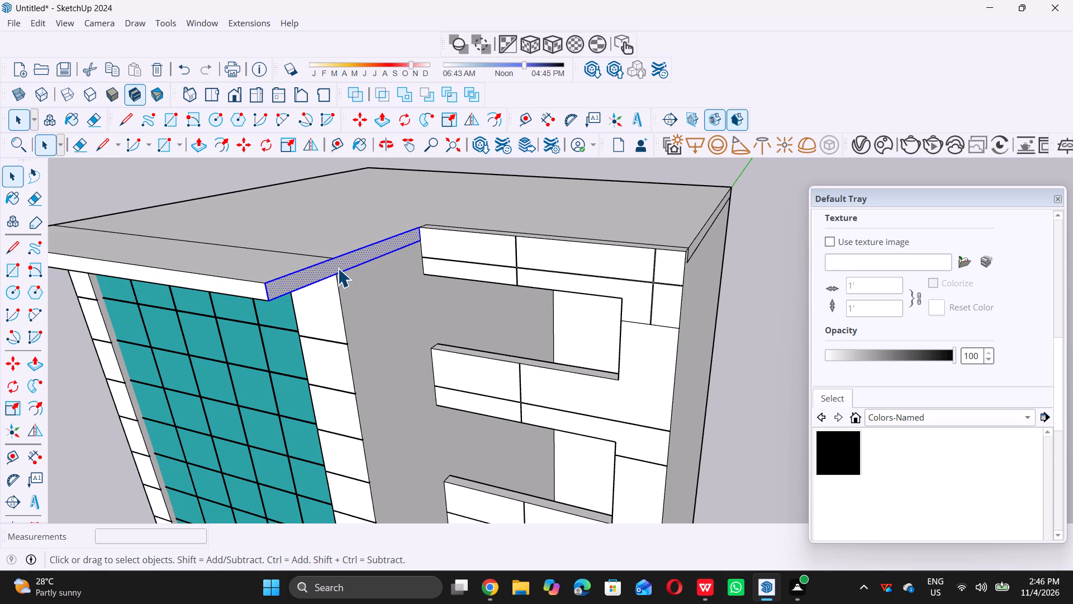
pyautogui.press('p')
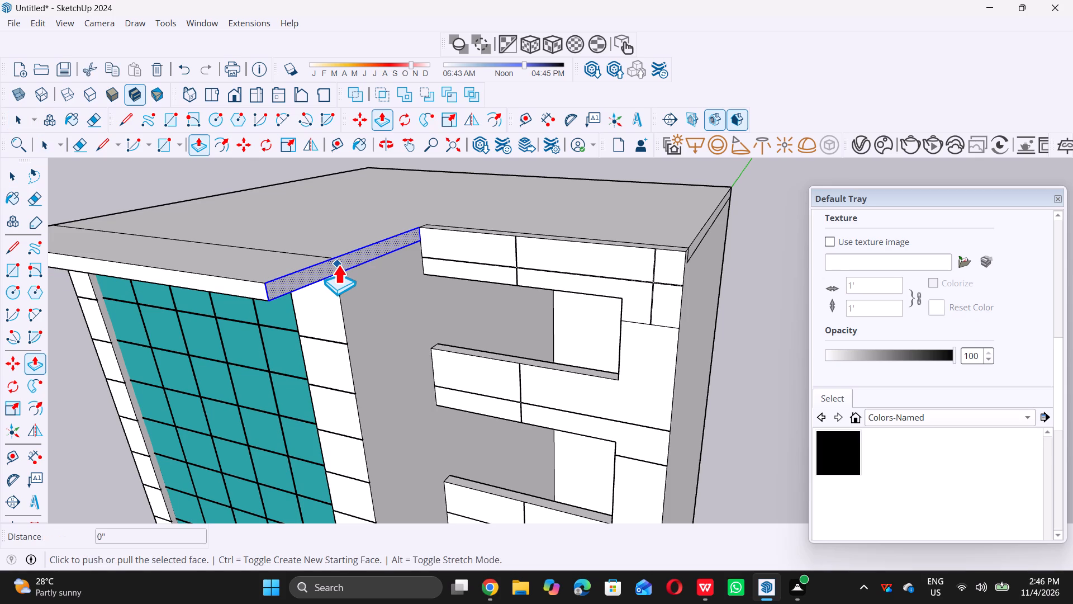
pyautogui.click(339, 263)
pyautogui.scroll(-9, 387, 272)
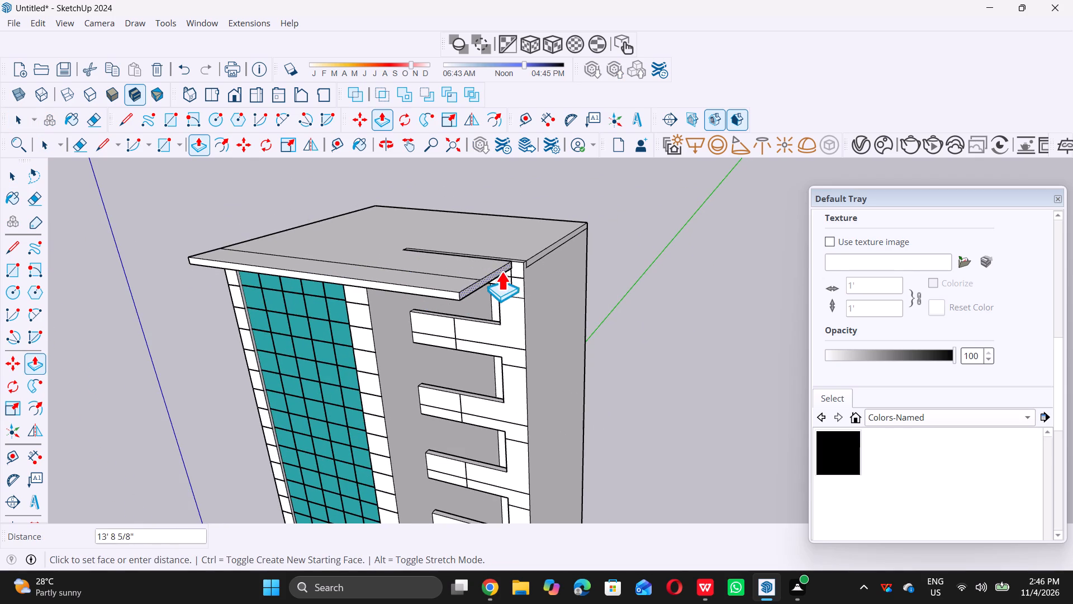
pyautogui.click(520, 262)
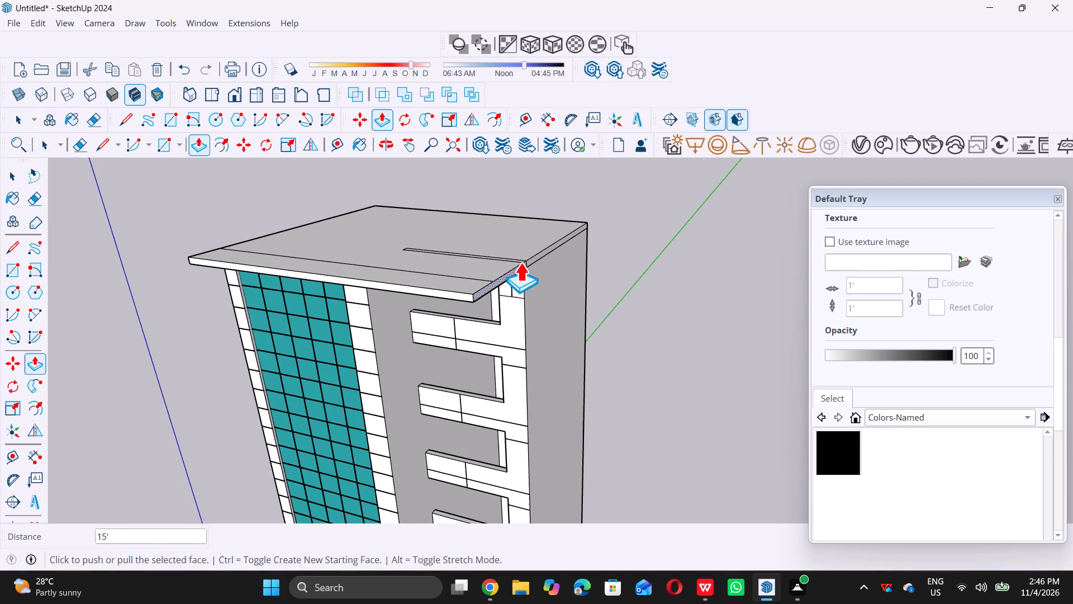
pyautogui.press('space')
# Examine the whole tower and its extended roof from the front at a distance.
pyautogui.scroll(-12, 493, 272)
pyautogui.moveTo(441, 319); pyautogui.dragTo(554, 256, button='middle')
pyautogui.scroll(-1, 539, 263)
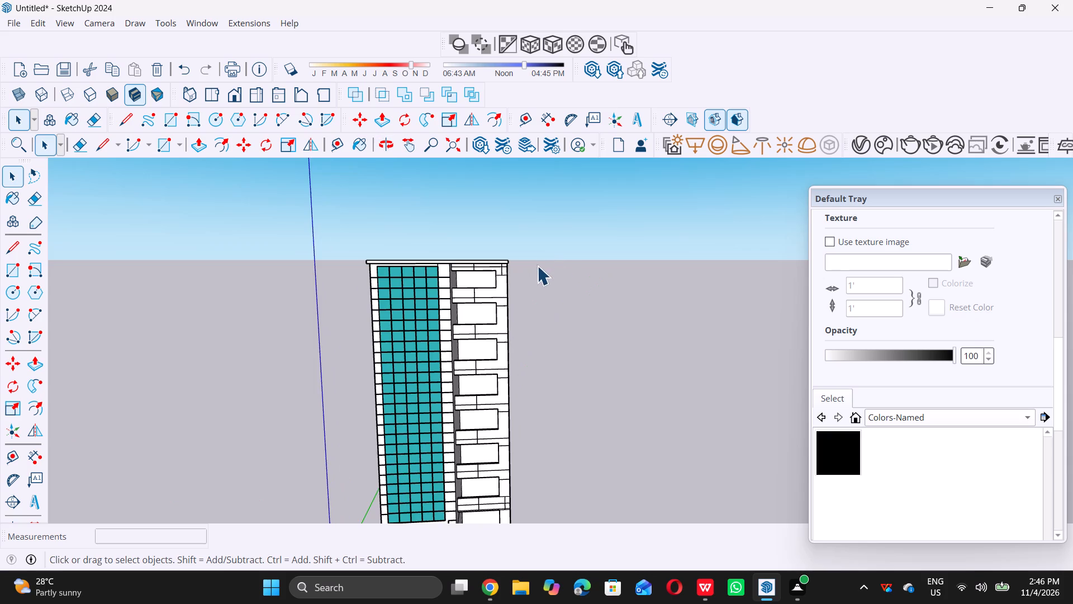
pyautogui.scroll(-6, 537, 266)
pyautogui.moveTo(486, 273); pyautogui.dragTo(486, 314, button='middle')
pyautogui.scroll(-1, 486, 314)
pyautogui.scroll(1, 478, 313)
pyautogui.scroll(-7, 476, 317)
pyautogui.moveTo(476, 364); pyautogui.dragTo(516, 321, button='middle')
pyautogui.scroll(1, 516, 320)
pyautogui.scroll(-8, 472, 355)
pyautogui.moveTo(471, 406); pyautogui.dragTo(464, 369, button='middle')
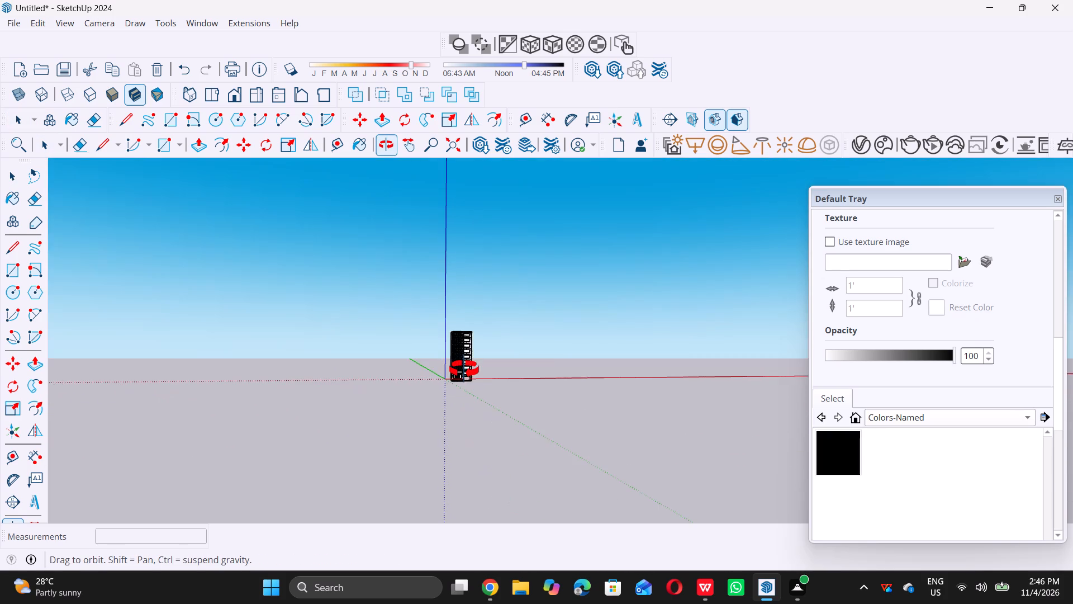
# Examine the tower's glazed front and the open-framed wing beside it up close.
pyautogui.moveTo(464, 369); pyautogui.dragTo(460, 359, button='middle')
pyautogui.scroll(7, 573, 355)
pyautogui.scroll(7, 487, 394)
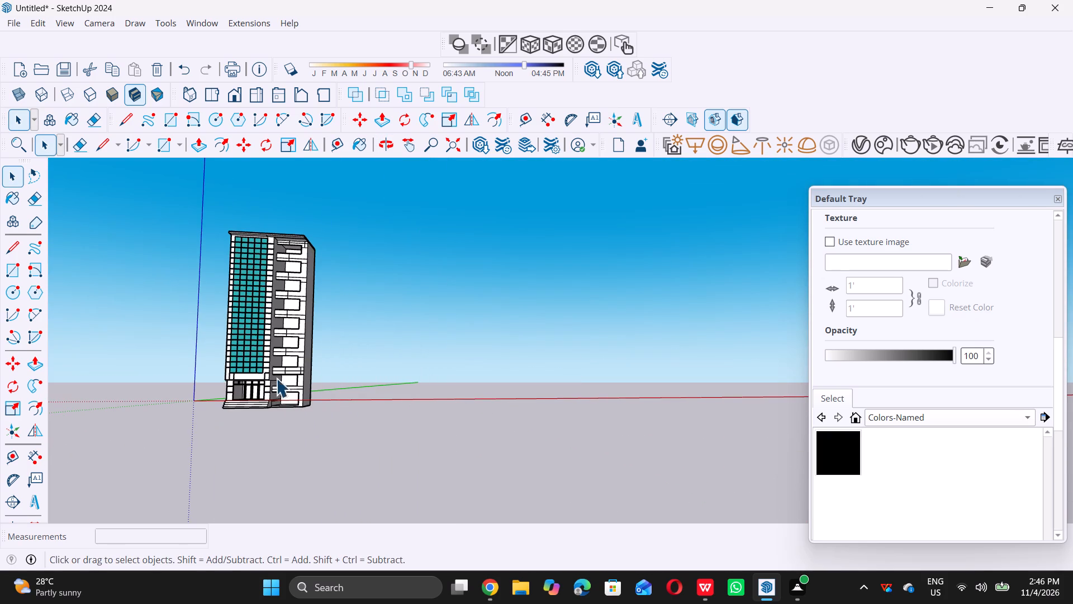
pyautogui.scroll(-6, 526, 406)
pyautogui.scroll(6, 393, 337)
pyautogui.scroll(3, 364, 390)
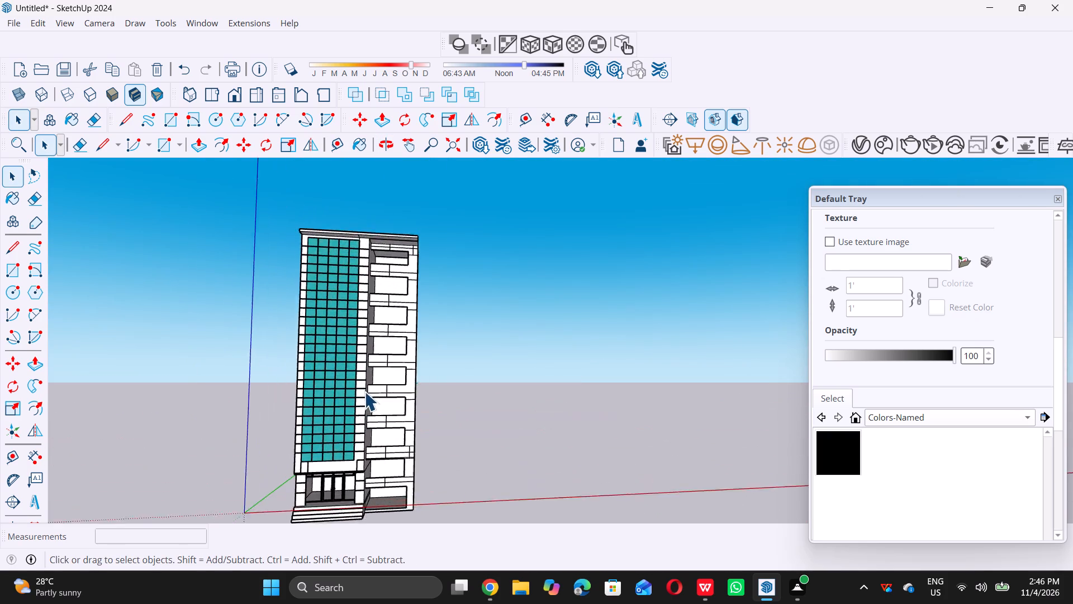
pyautogui.scroll(3, 364, 391)
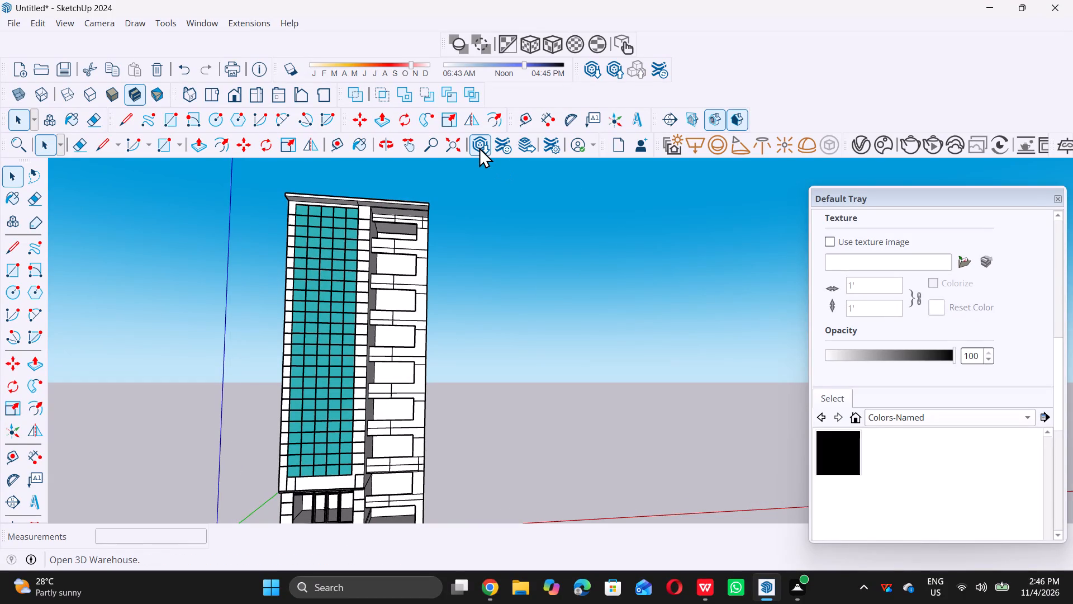
# Open 3D Warehouse and search for "glass window".
pyautogui.tripleClick(479, 147)
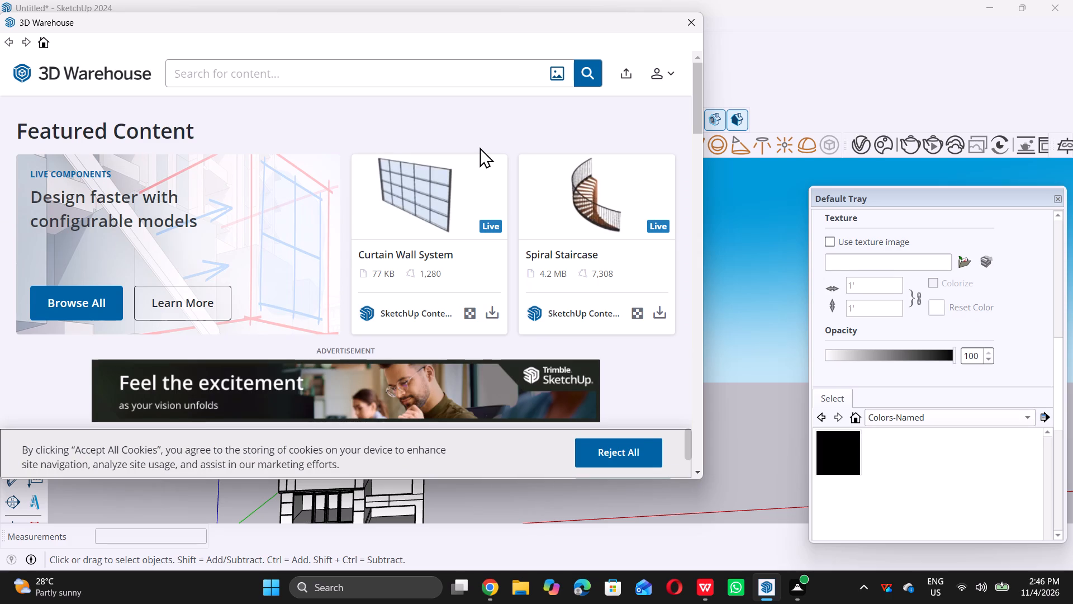
pyautogui.doubleClick(273, 70)
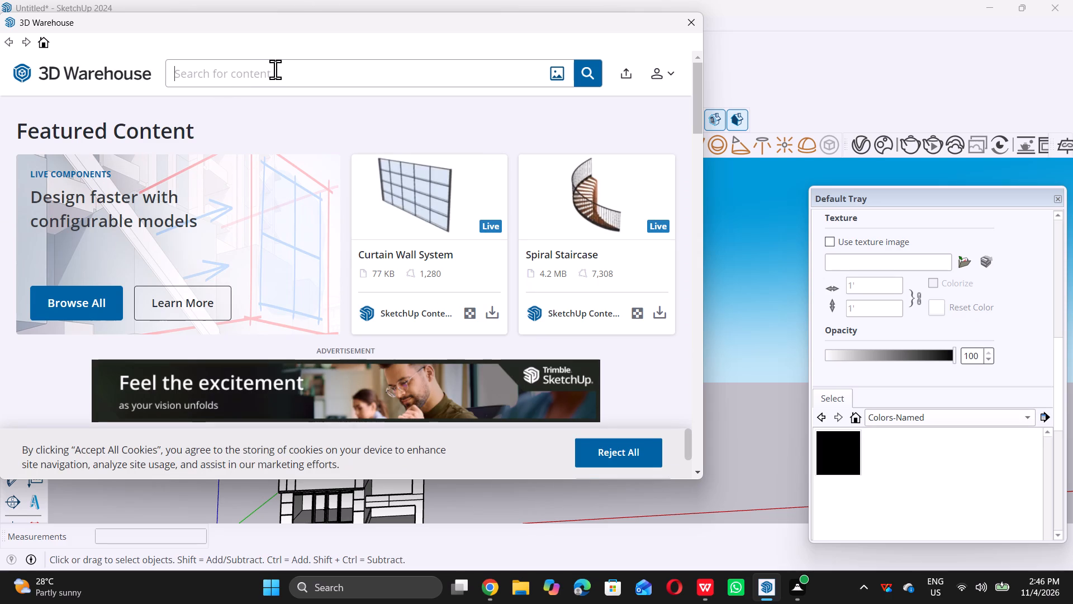
pyautogui.write('gl')
pyautogui.write('ass')
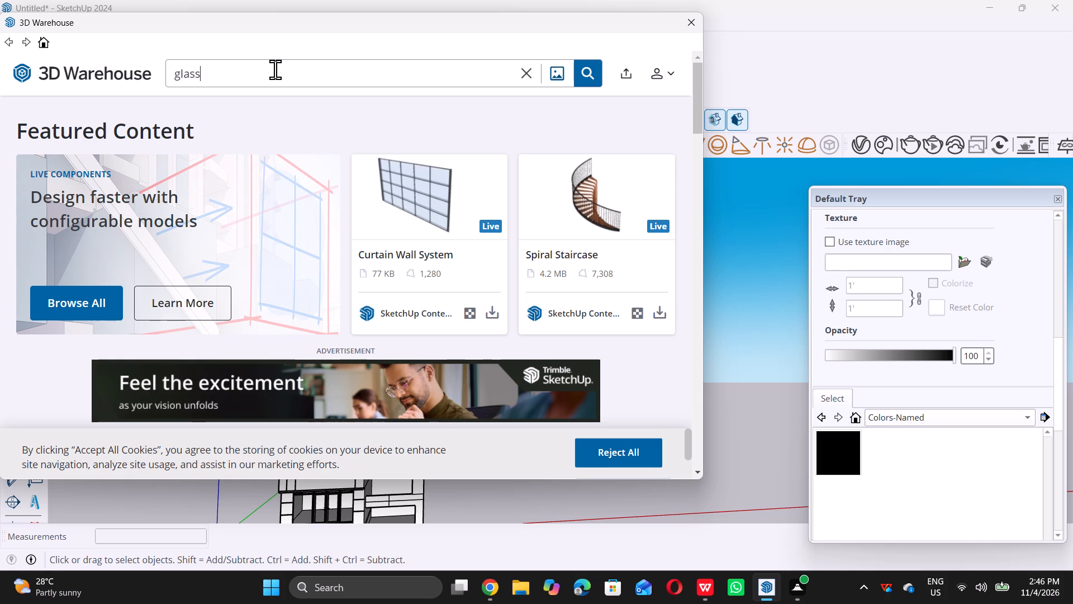
pyautogui.press('space')
pyautogui.write('win')
pyautogui.write('dow')
pyautogui.press('Return')
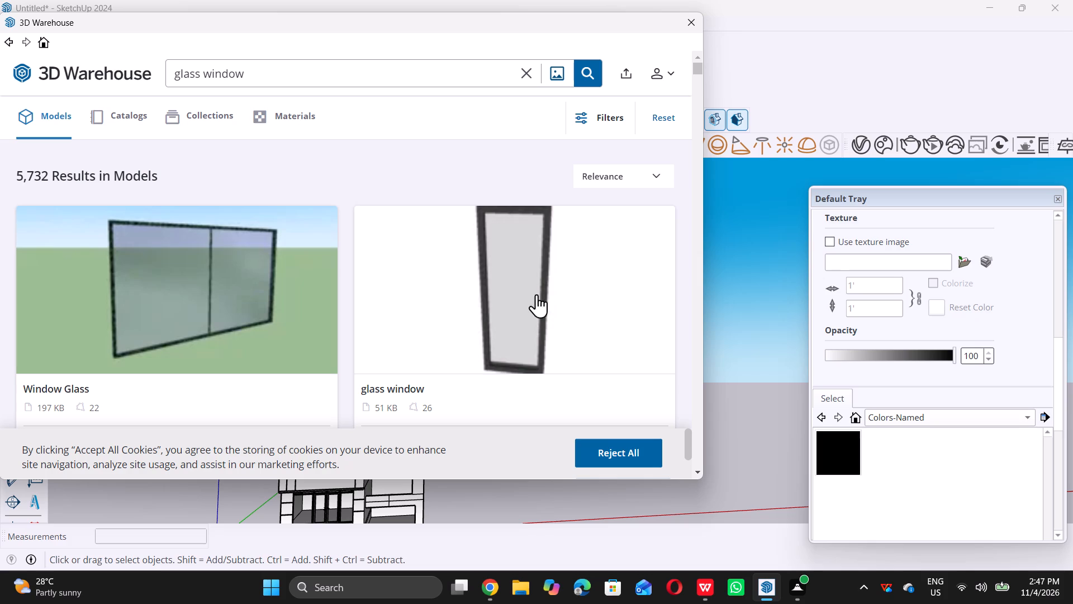
# Browse the glass window models for one suited to the tower's open-framed wing.
pyautogui.scroll(-5, 465, 322)
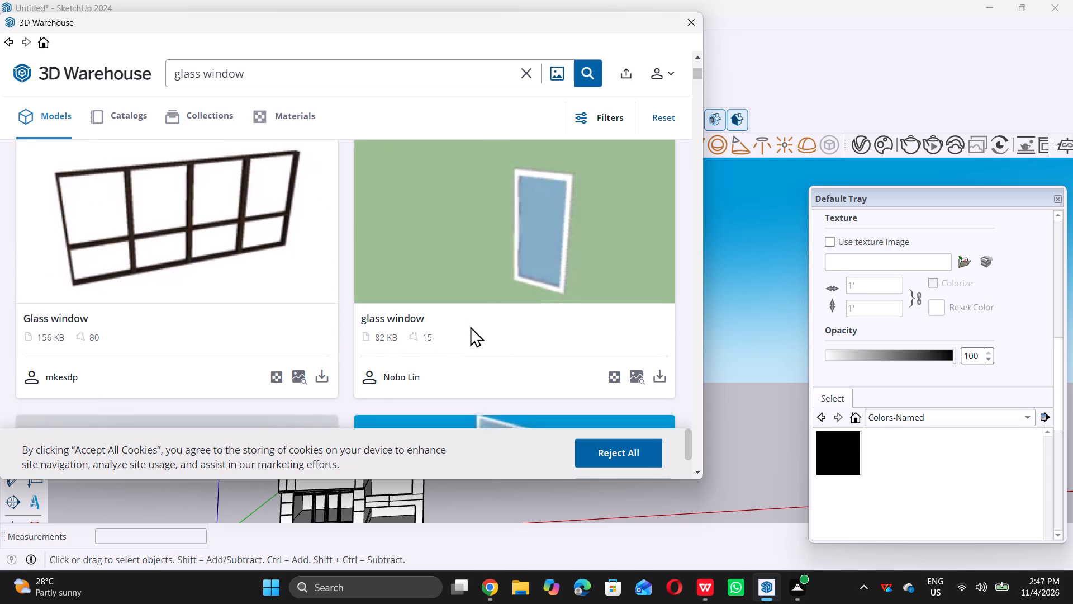
pyautogui.scroll(-1, 533, 422)
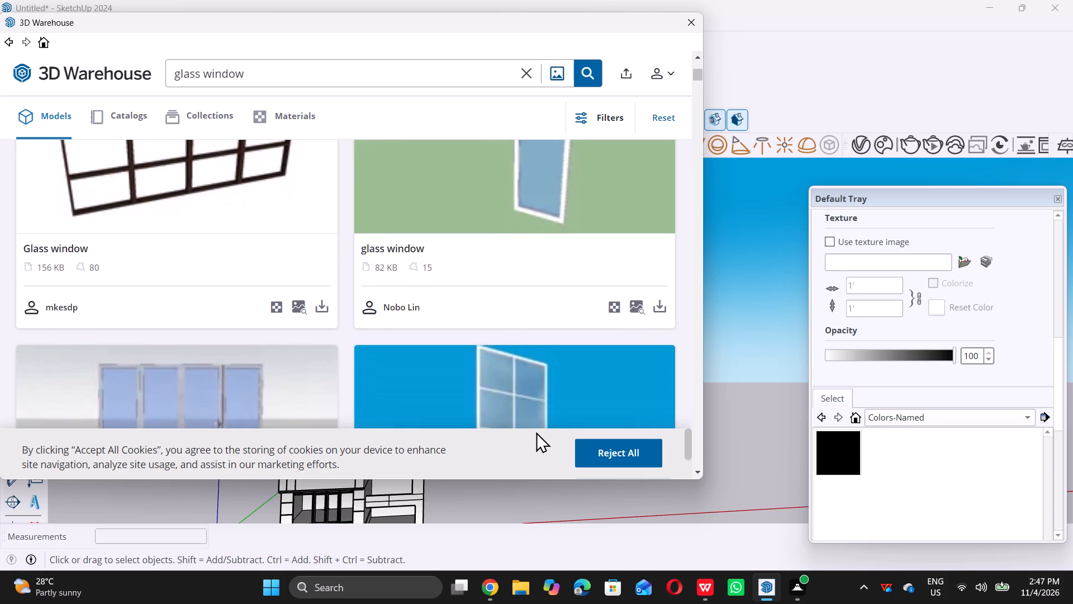
pyautogui.scroll(-3, 563, 400)
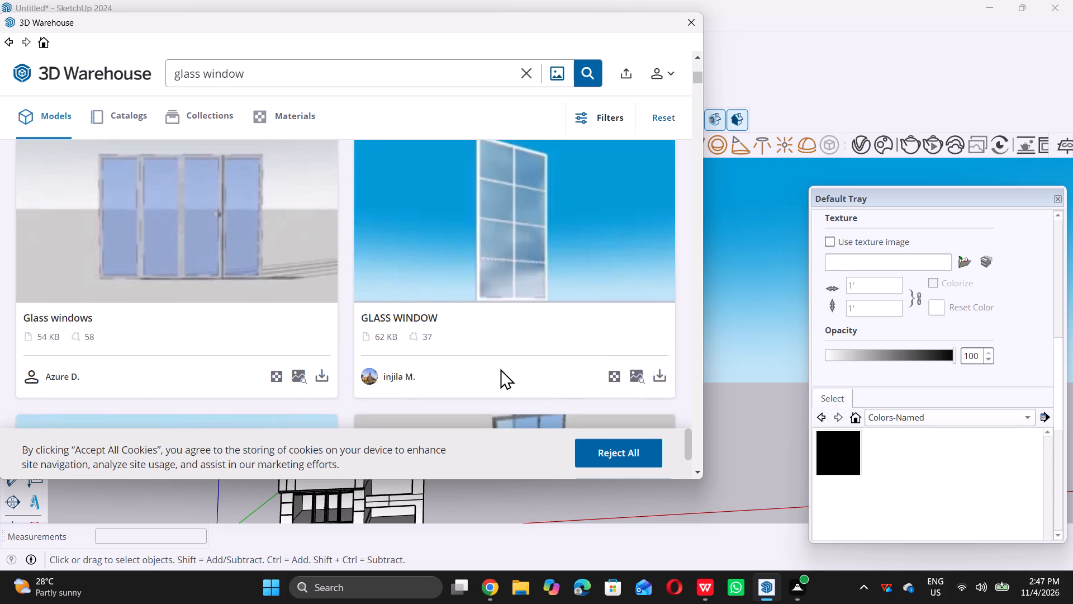
pyautogui.scroll(-4, 500, 369)
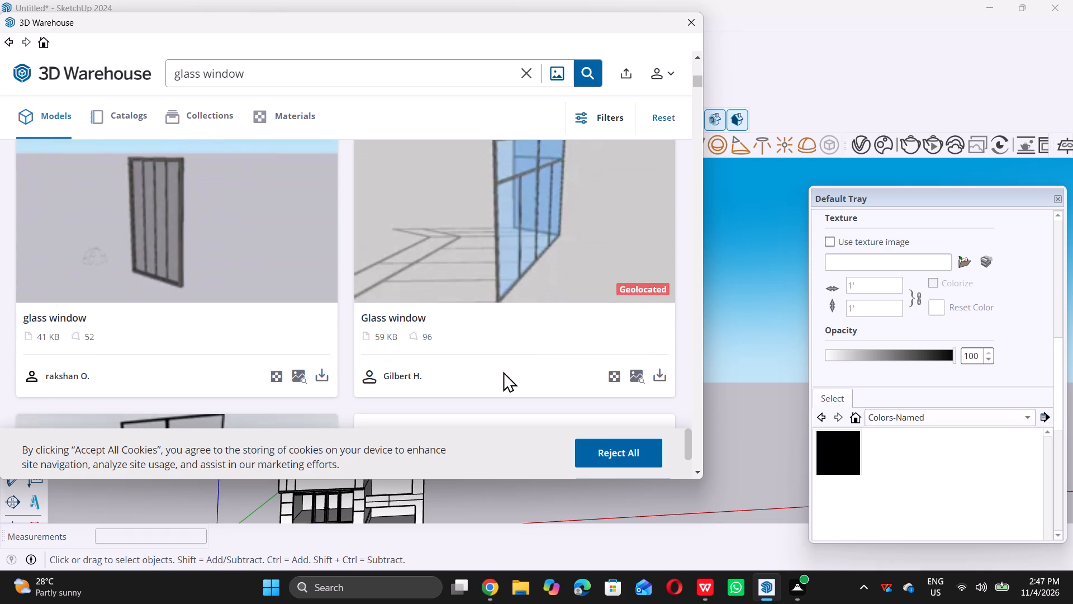
pyautogui.scroll(-4, 504, 372)
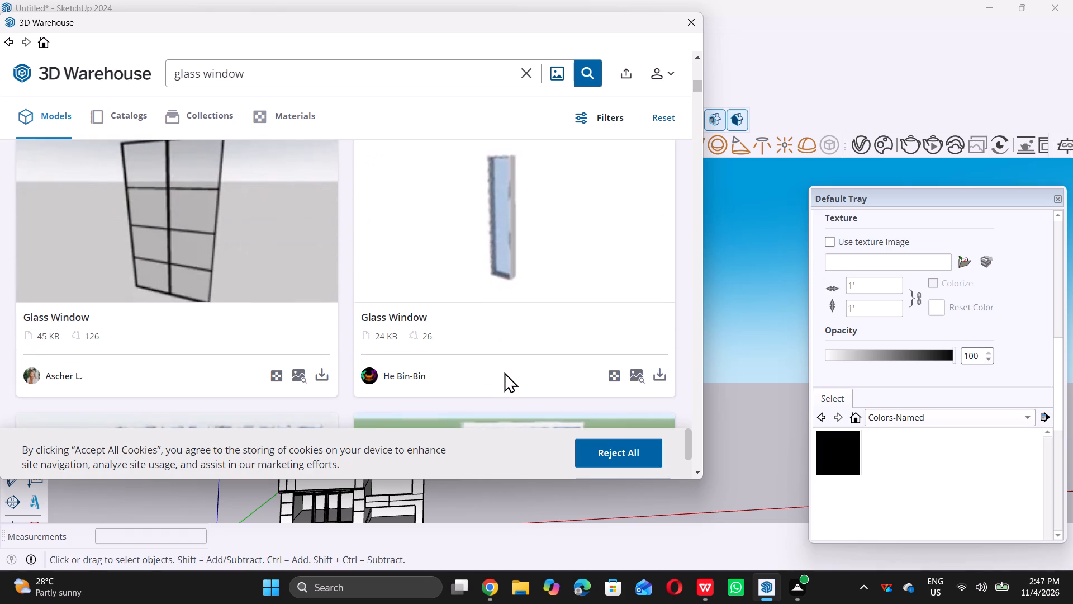
pyautogui.scroll(-9, 504, 372)
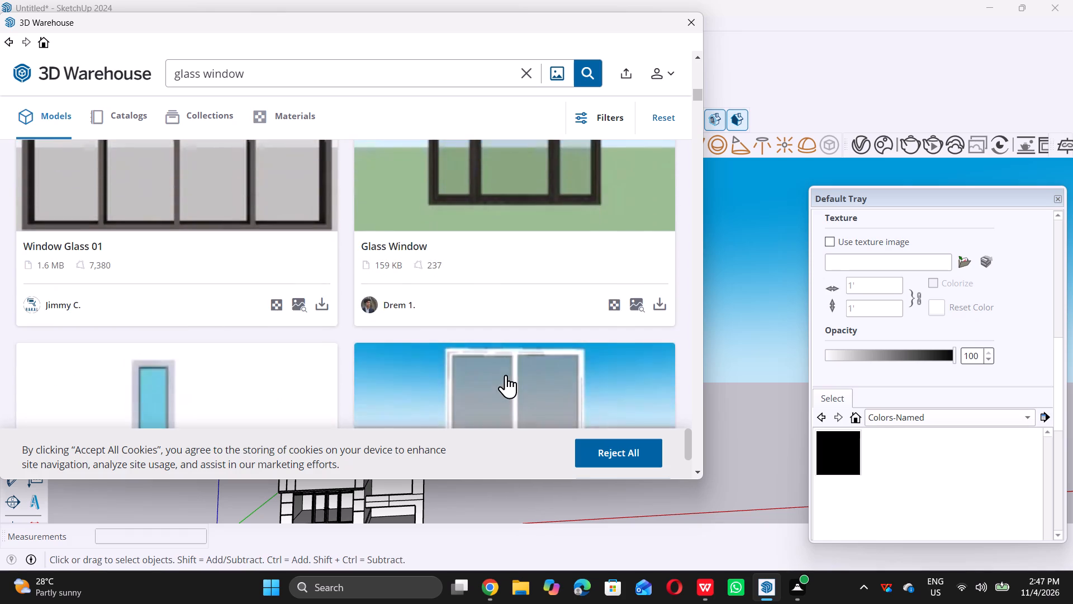
pyautogui.scroll(2, 506, 375)
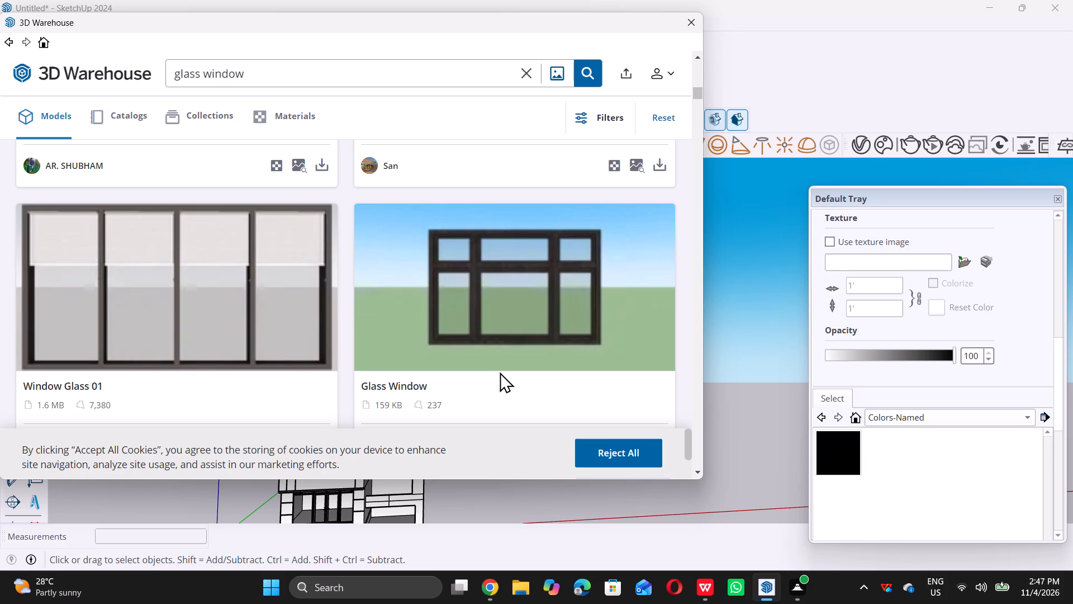
pyautogui.scroll(-6, 419, 362)
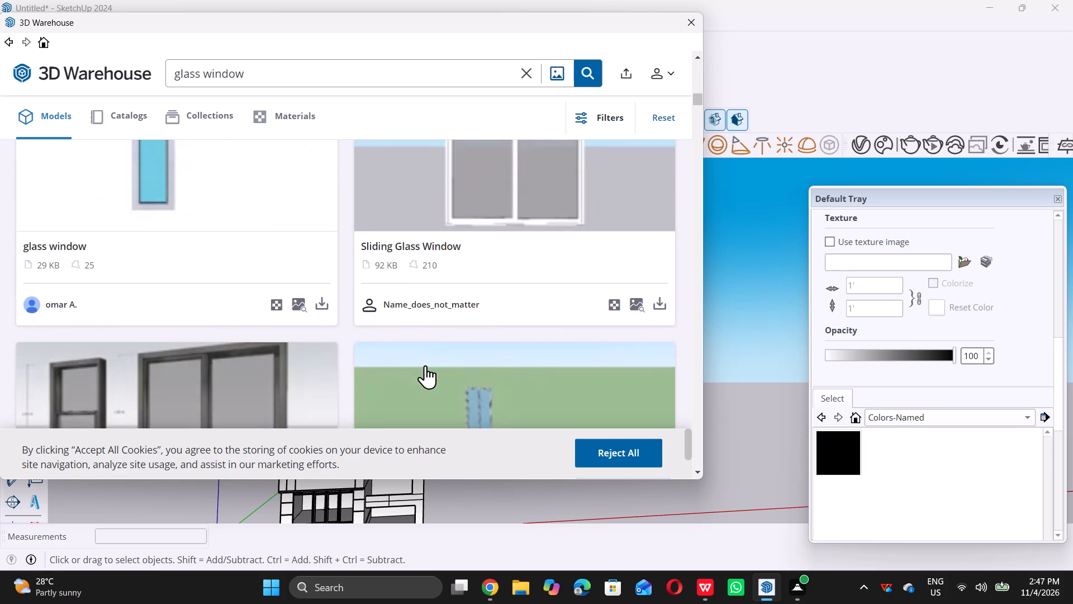
pyautogui.scroll(-7, 425, 363)
pyautogui.scroll(1, 433, 370)
pyautogui.scroll(-8, 433, 370)
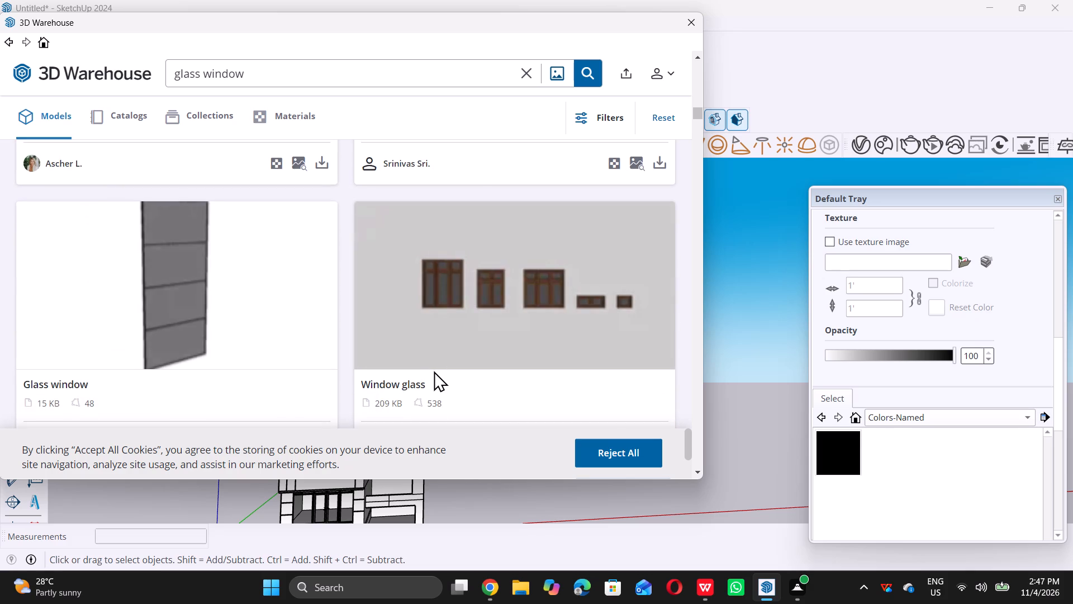
pyautogui.scroll(4, 434, 371)
pyautogui.scroll(-13, 434, 371)
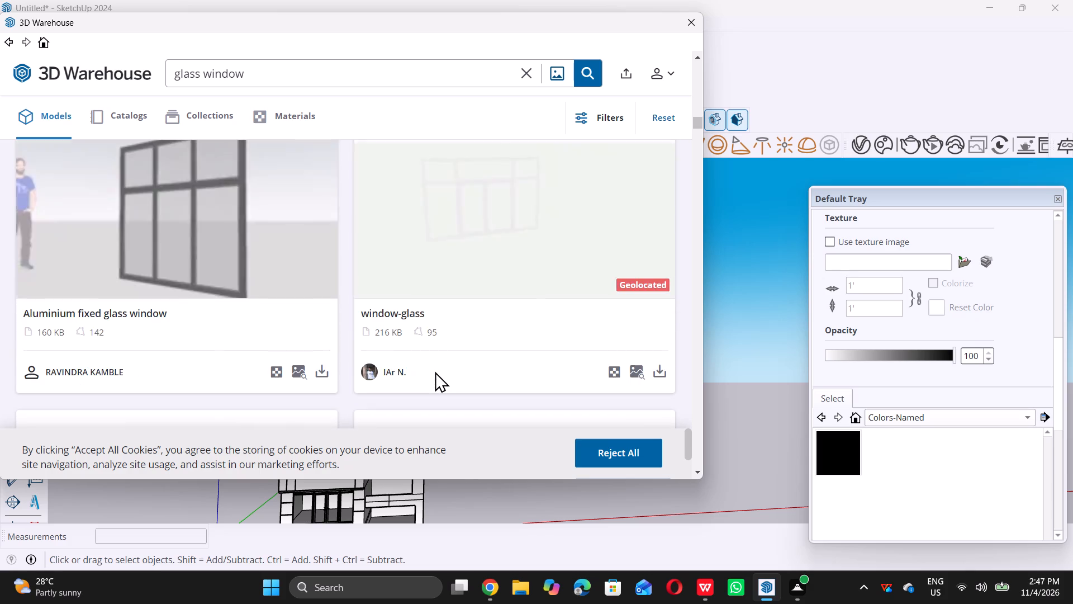
pyautogui.scroll(5, 435, 371)
pyautogui.scroll(-4, 435, 371)
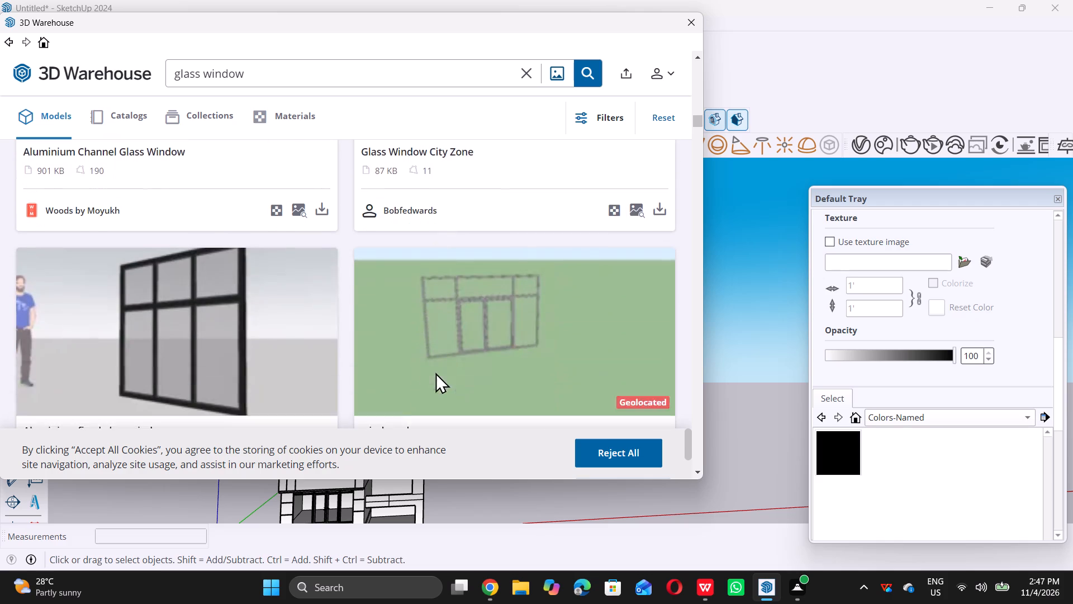
pyautogui.scroll(-7, 435, 372)
pyautogui.scroll(1, 435, 372)
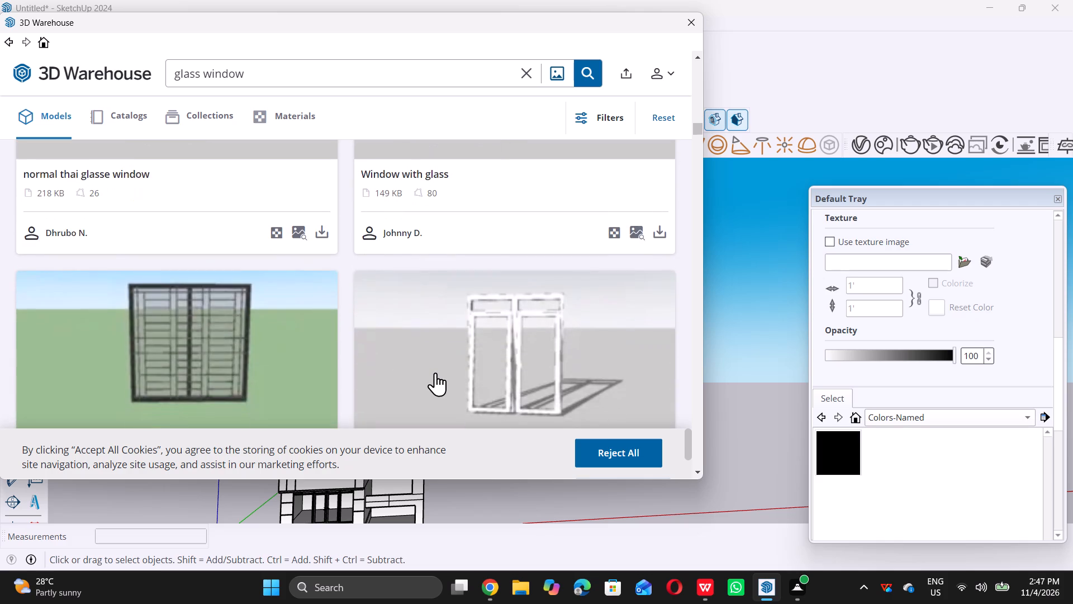
pyautogui.scroll(2, 435, 372)
pyautogui.scroll(-8, 435, 372)
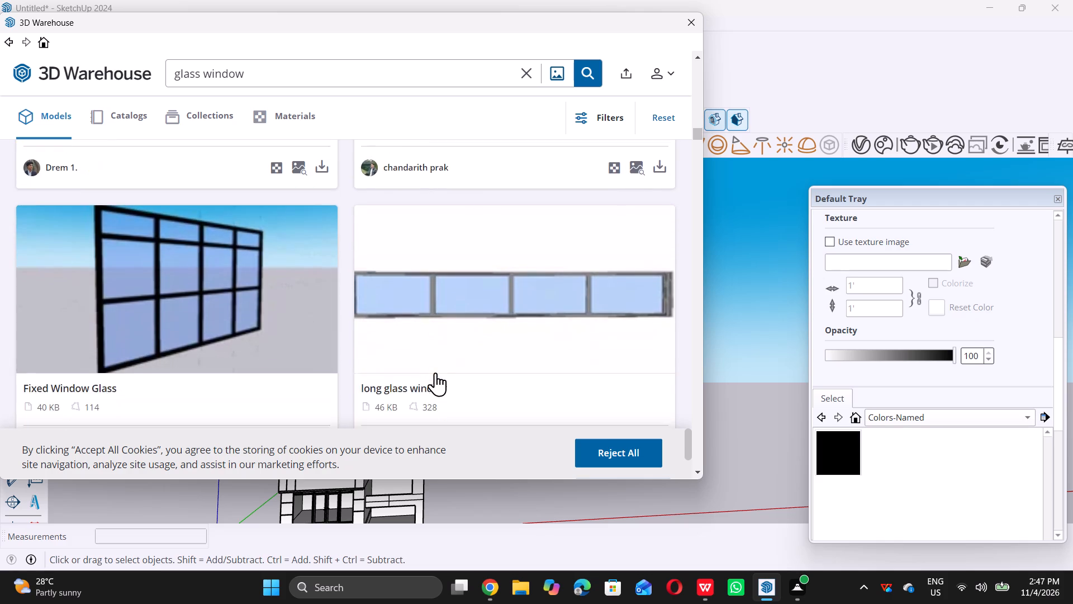
pyautogui.scroll(-18, 435, 372)
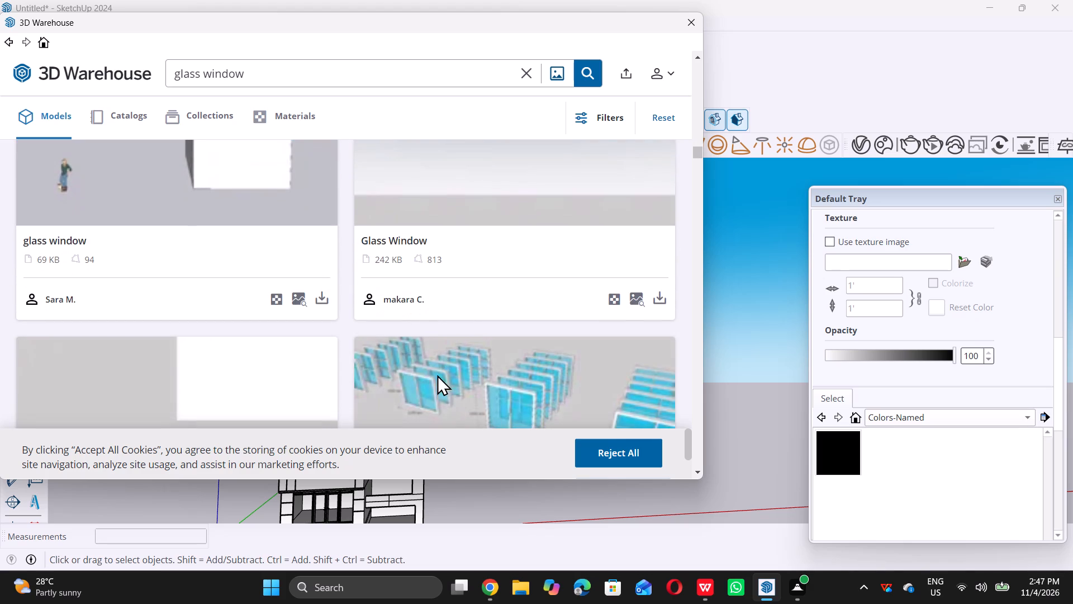
pyautogui.scroll(-3, 437, 375)
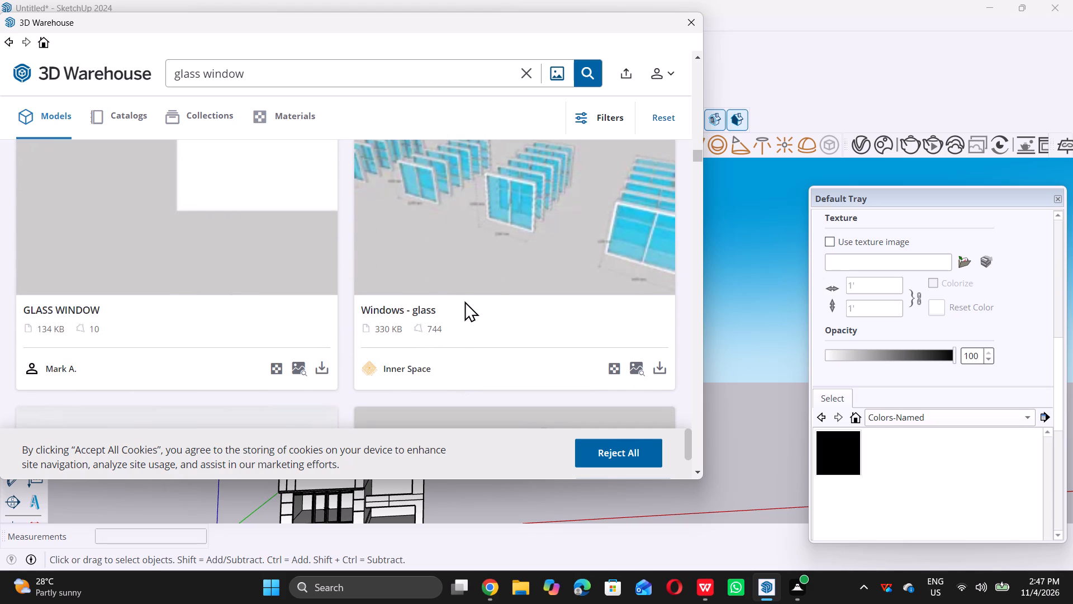
pyautogui.scroll(-7, 464, 308)
pyautogui.scroll(5, 454, 313)
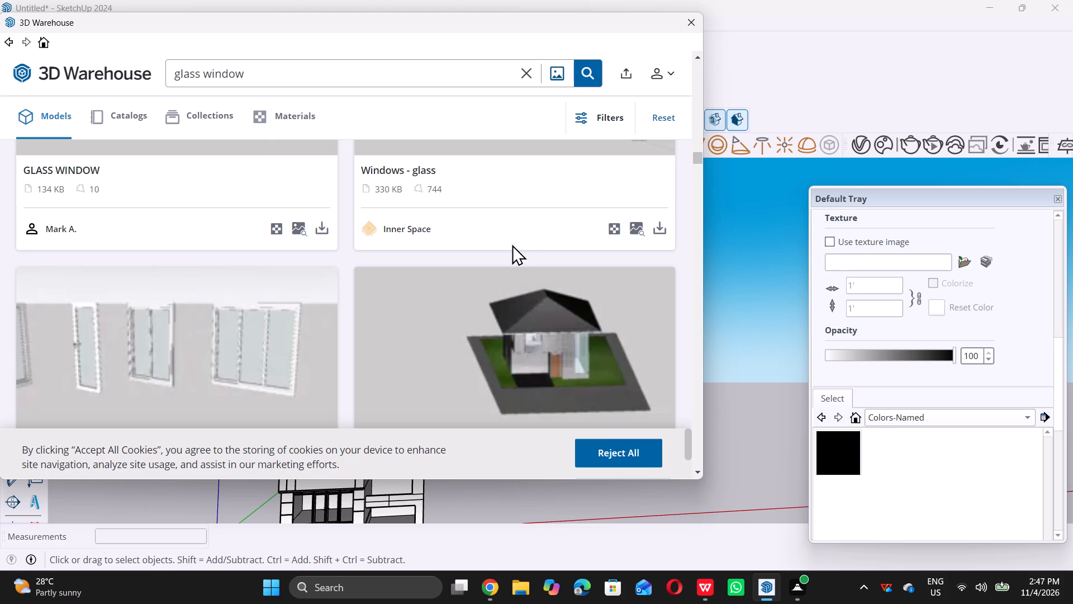
pyautogui.scroll(14, 311, 337)
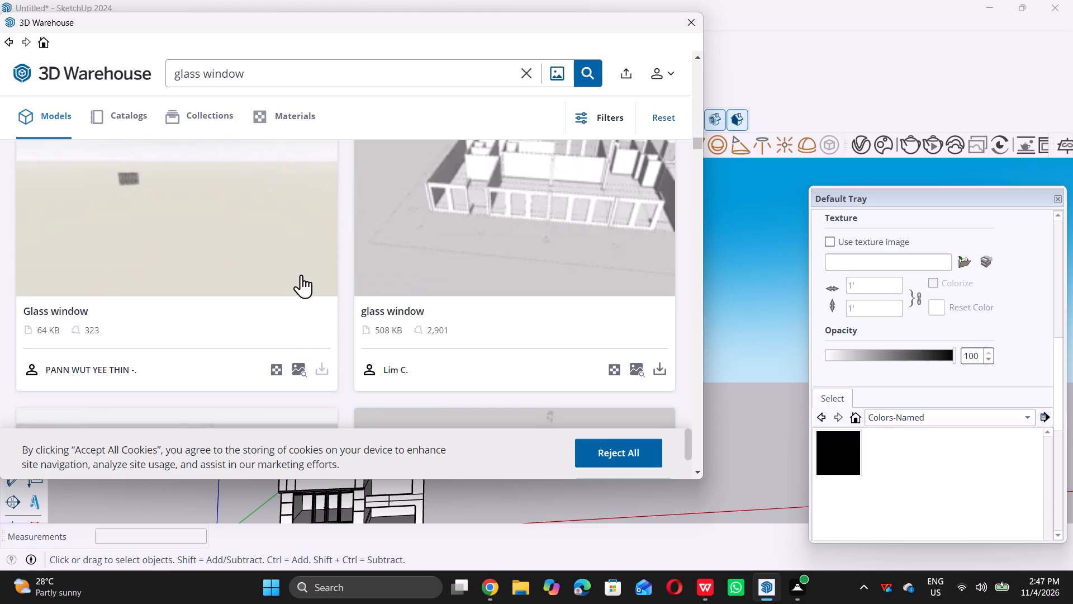
pyautogui.scroll(16, 301, 275)
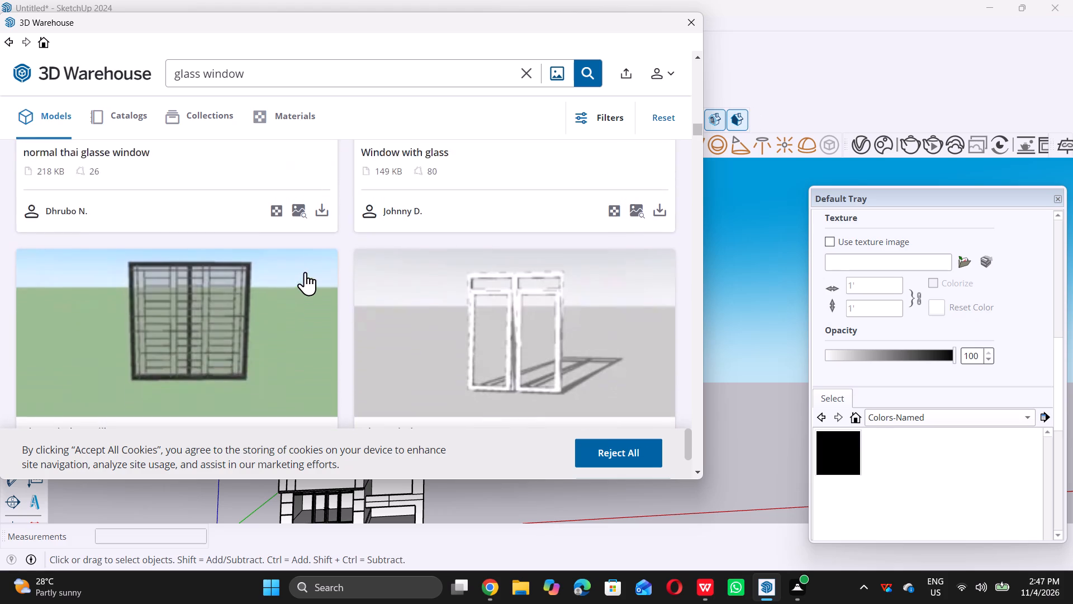
pyautogui.scroll(7, 305, 272)
pyautogui.scroll(-5, 306, 272)
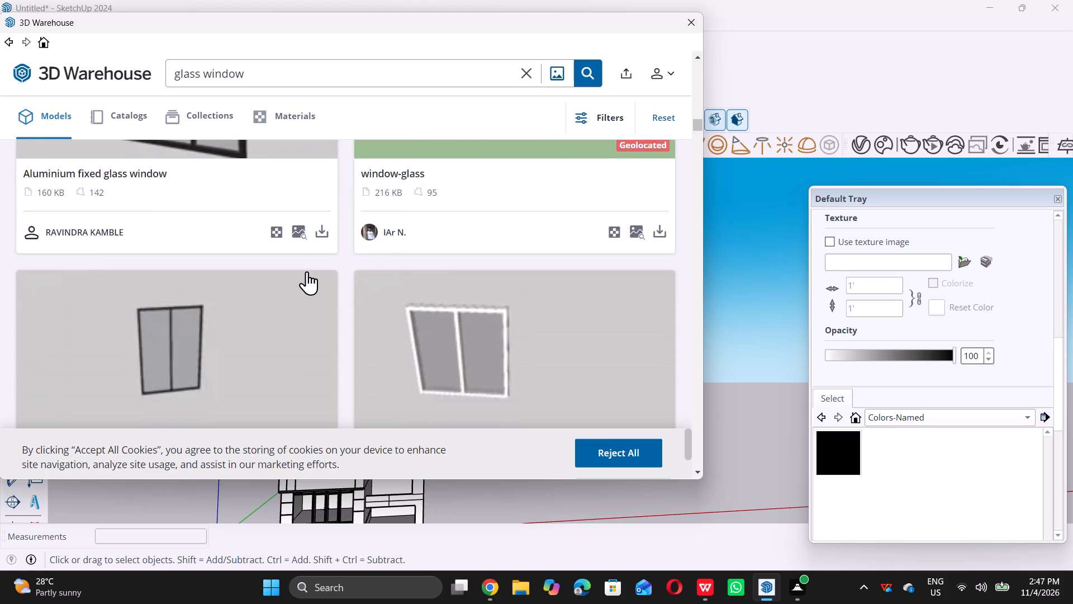
pyautogui.scroll(18, 307, 271)
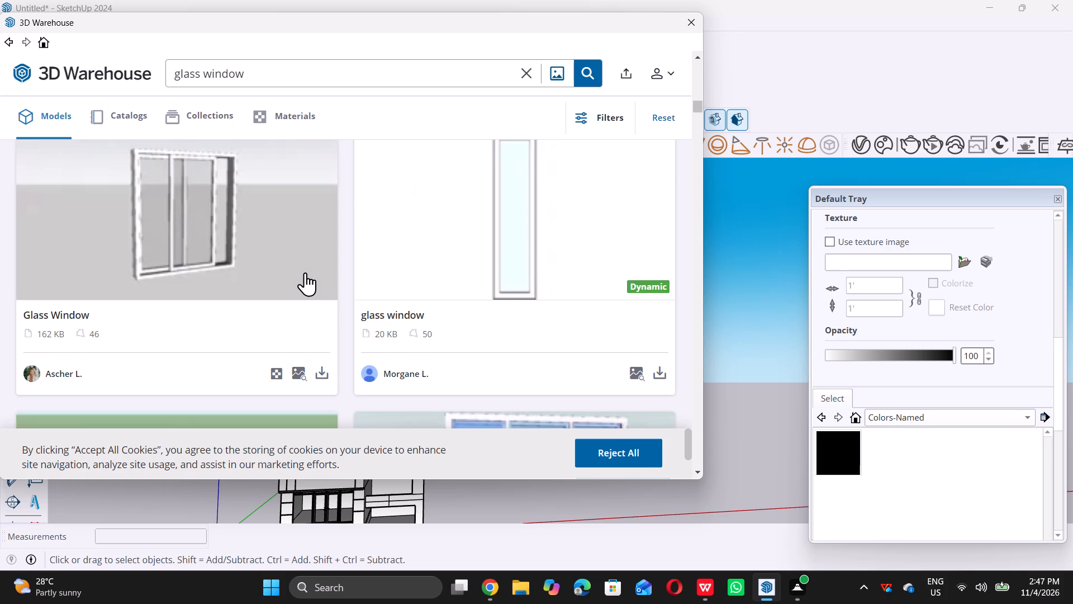
pyautogui.scroll(8, 305, 272)
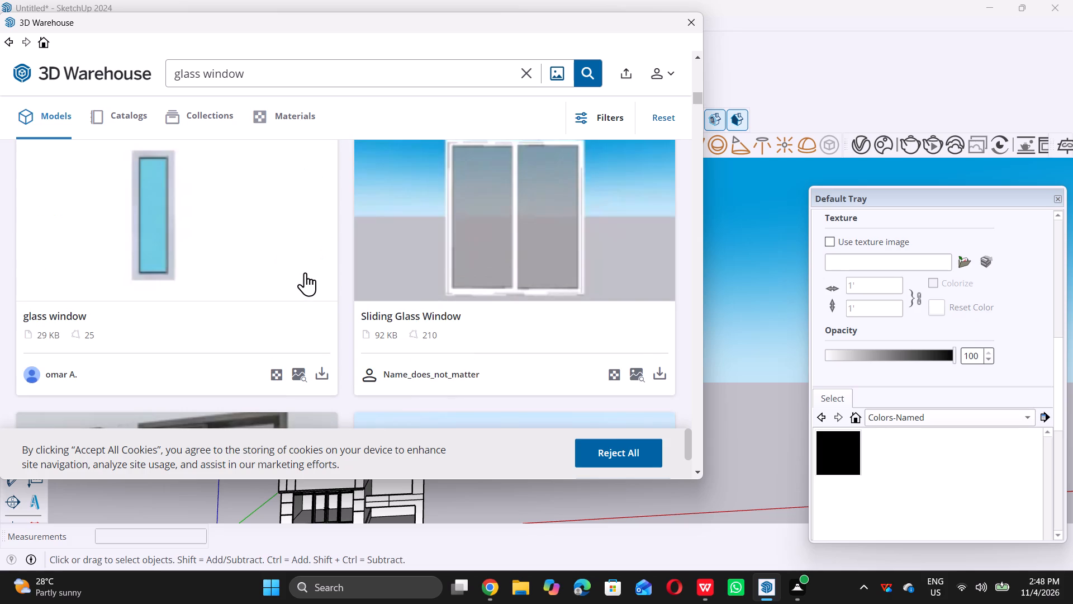
# Load the Window Glass 01 model from the 3D Warehouse results directly into the drawing and place it on open ground beside the tower.
pyautogui.scroll(6, 305, 272)
pyautogui.scroll(-2, 305, 272)
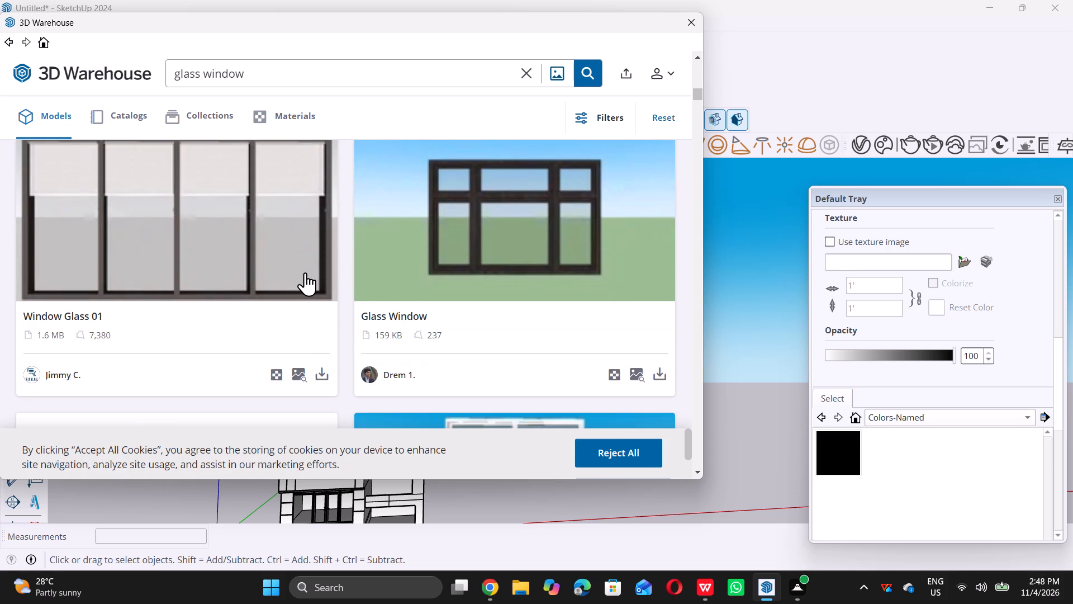
pyautogui.scroll(-1, 305, 272)
pyautogui.scroll(2, 305, 272)
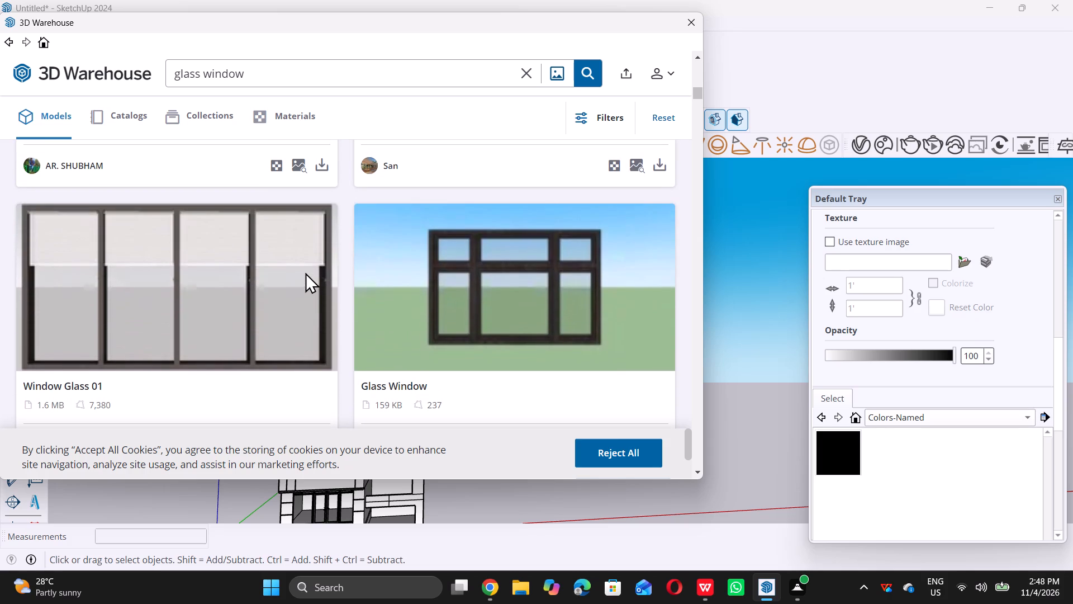
pyautogui.scroll(-1, 305, 273)
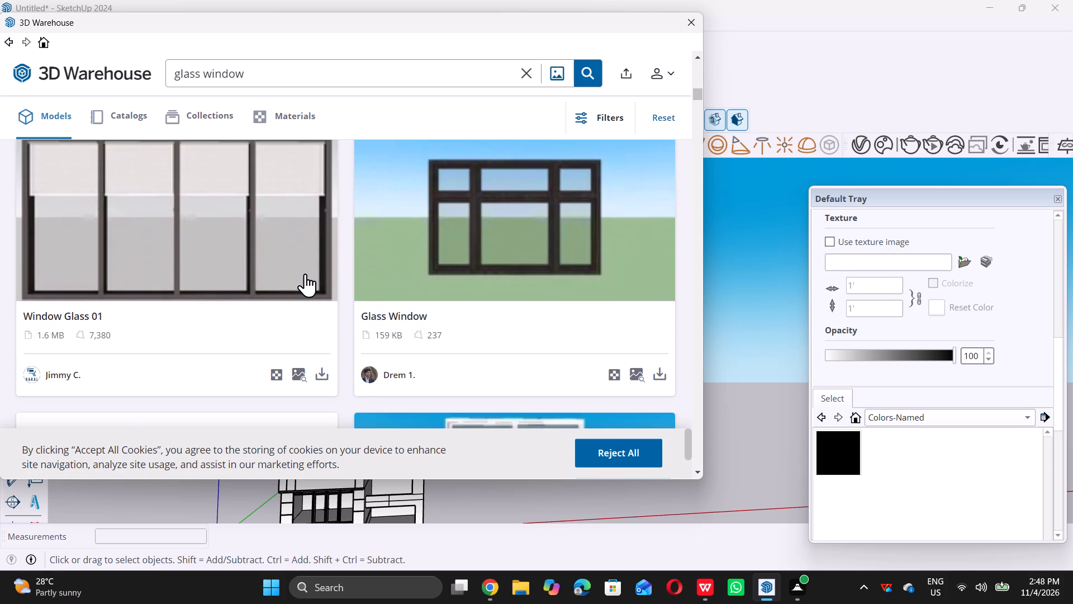
pyautogui.click(323, 376)
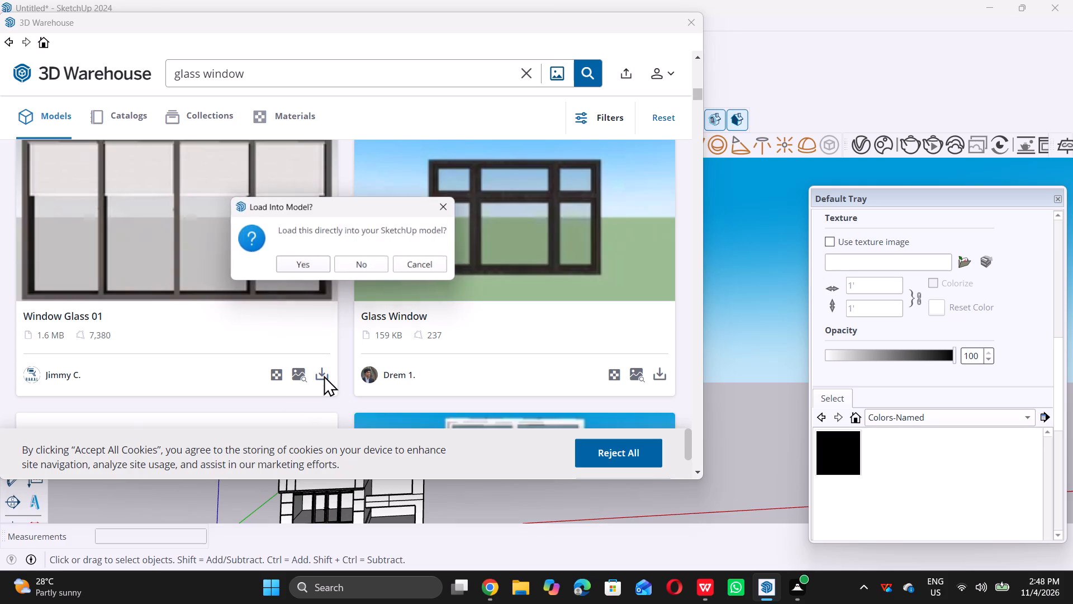
pyautogui.tripleClick(323, 266)
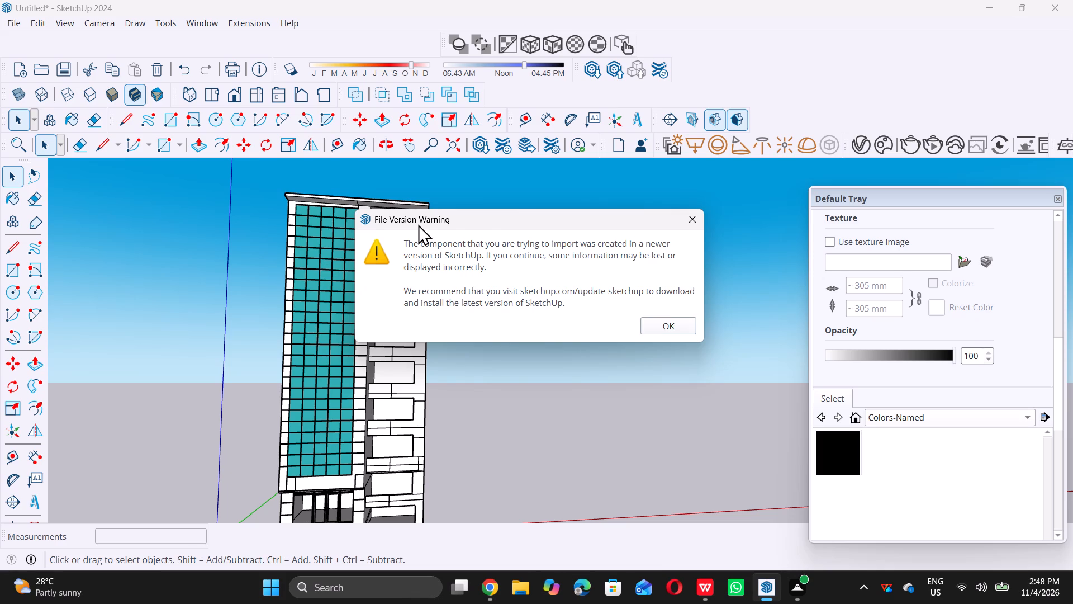
pyautogui.click(696, 222)
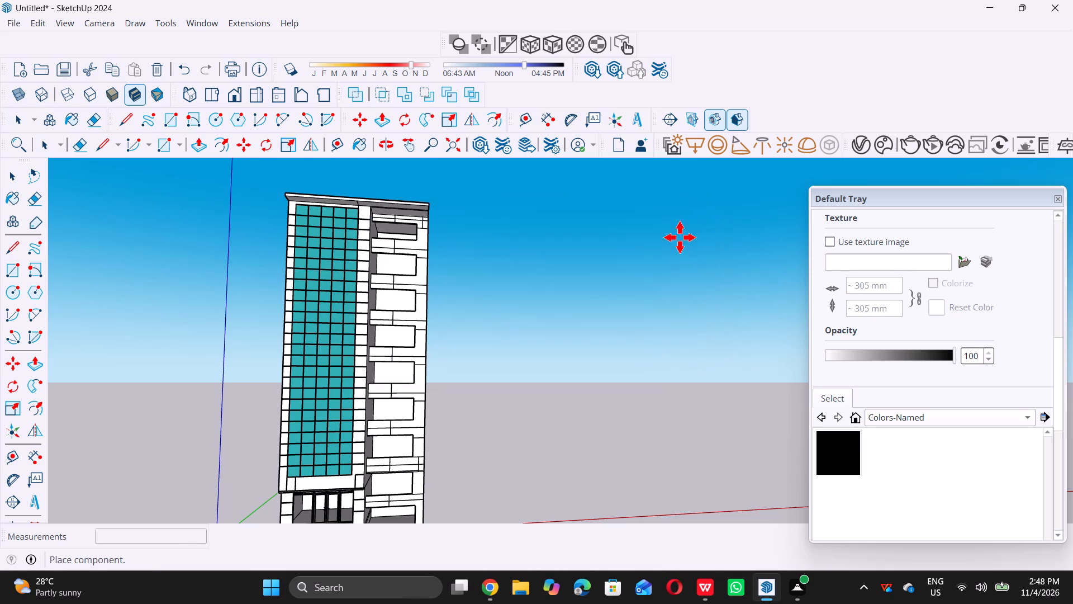
pyautogui.scroll(-6, 552, 345)
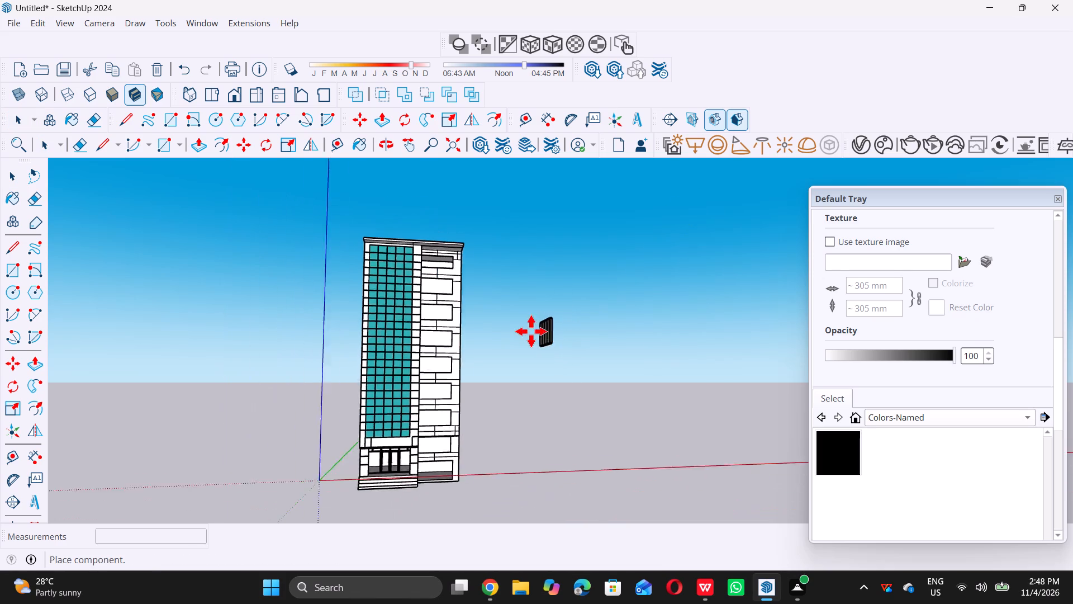
pyautogui.scroll(-4, 531, 331)
pyautogui.moveTo(530, 330); pyautogui.dragTo(510, 437, button='middle')
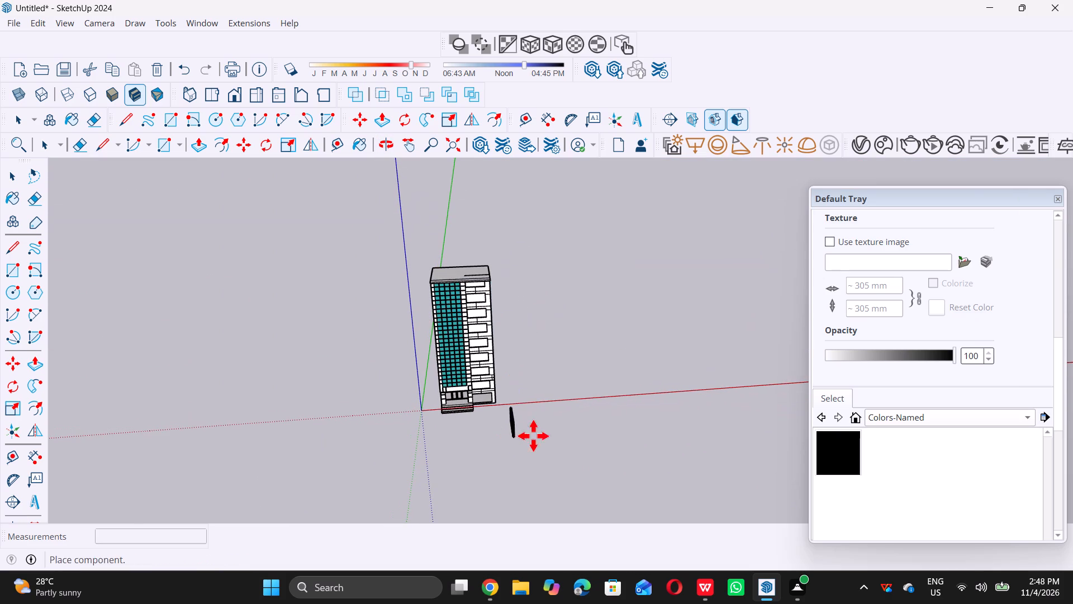
pyautogui.doubleClick(567, 423)
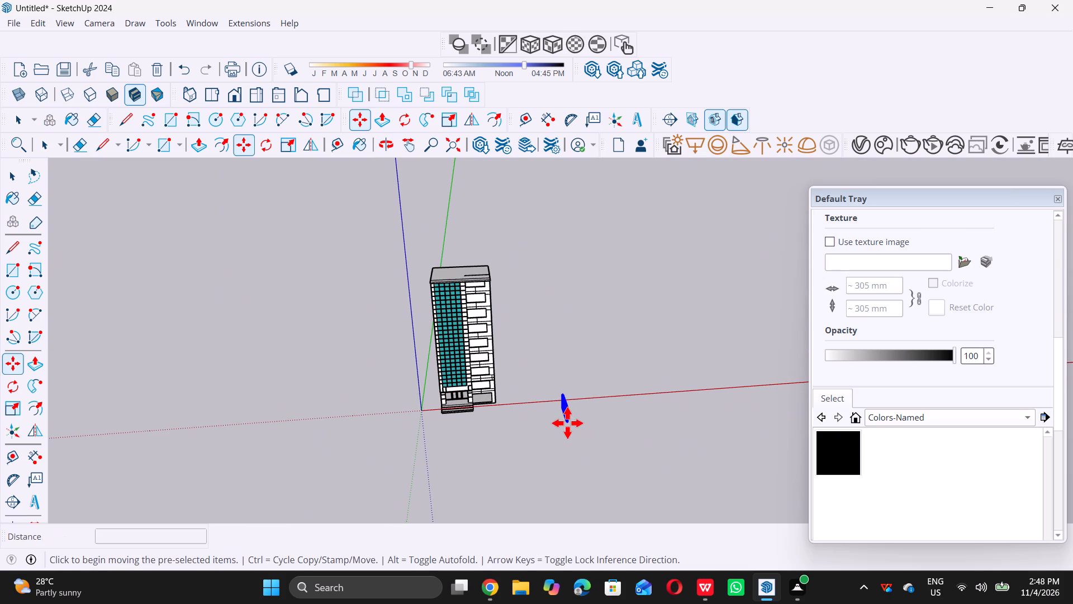
pyautogui.press('space')
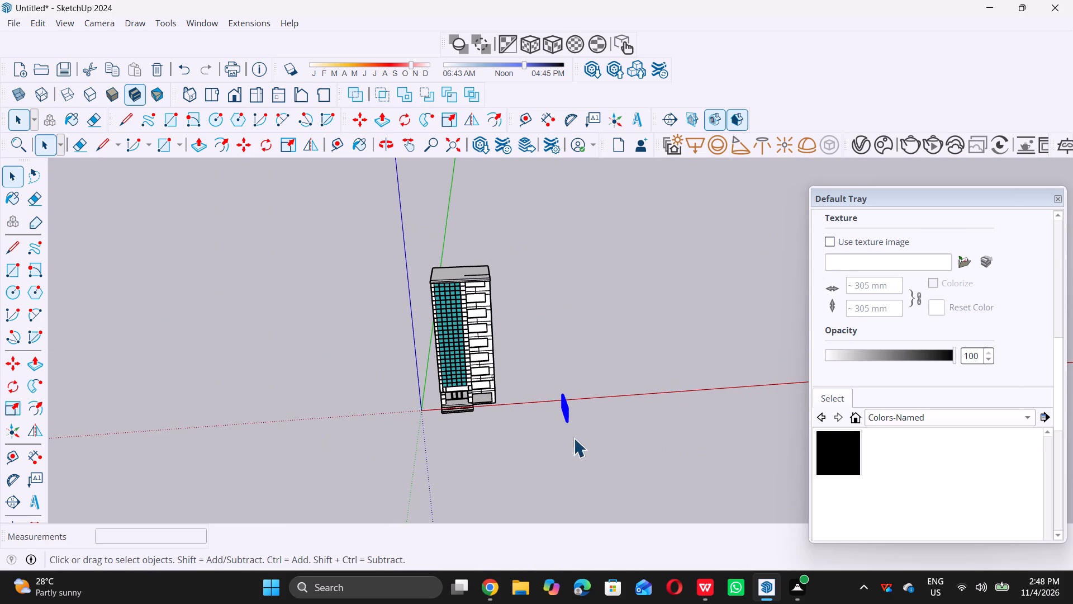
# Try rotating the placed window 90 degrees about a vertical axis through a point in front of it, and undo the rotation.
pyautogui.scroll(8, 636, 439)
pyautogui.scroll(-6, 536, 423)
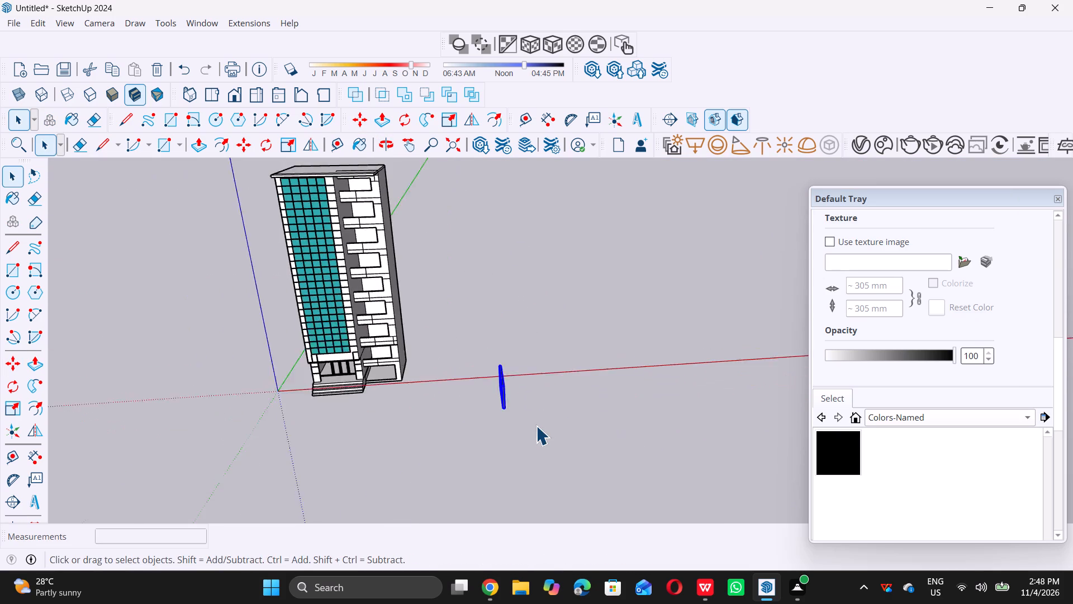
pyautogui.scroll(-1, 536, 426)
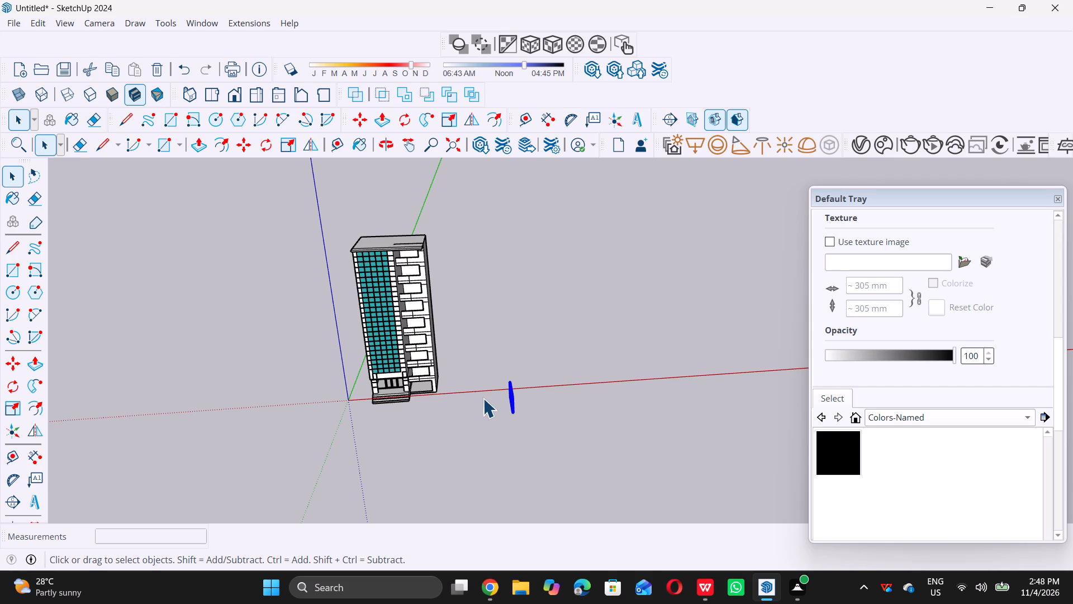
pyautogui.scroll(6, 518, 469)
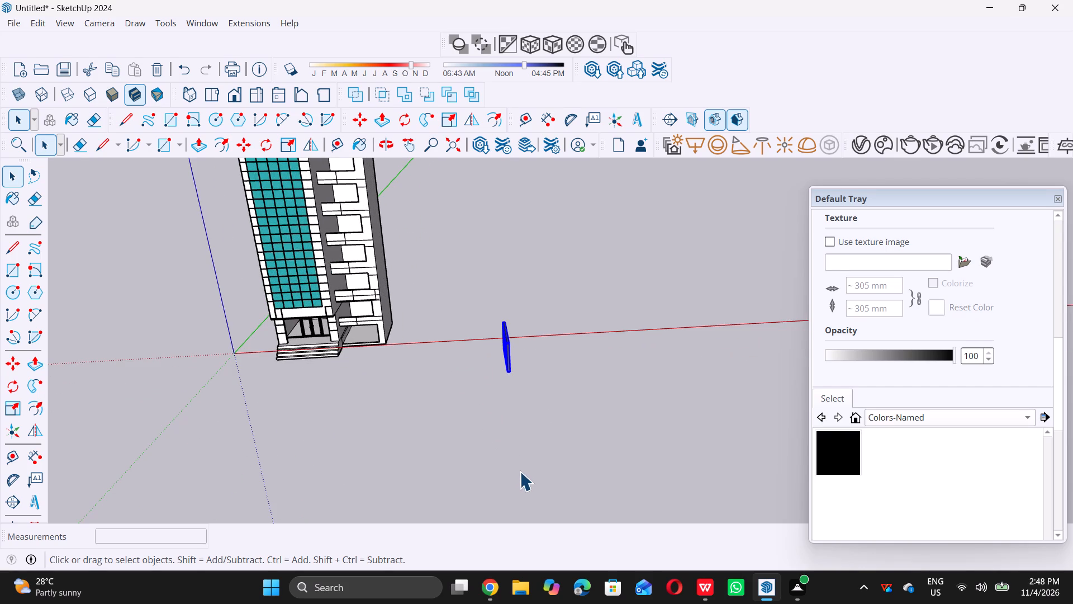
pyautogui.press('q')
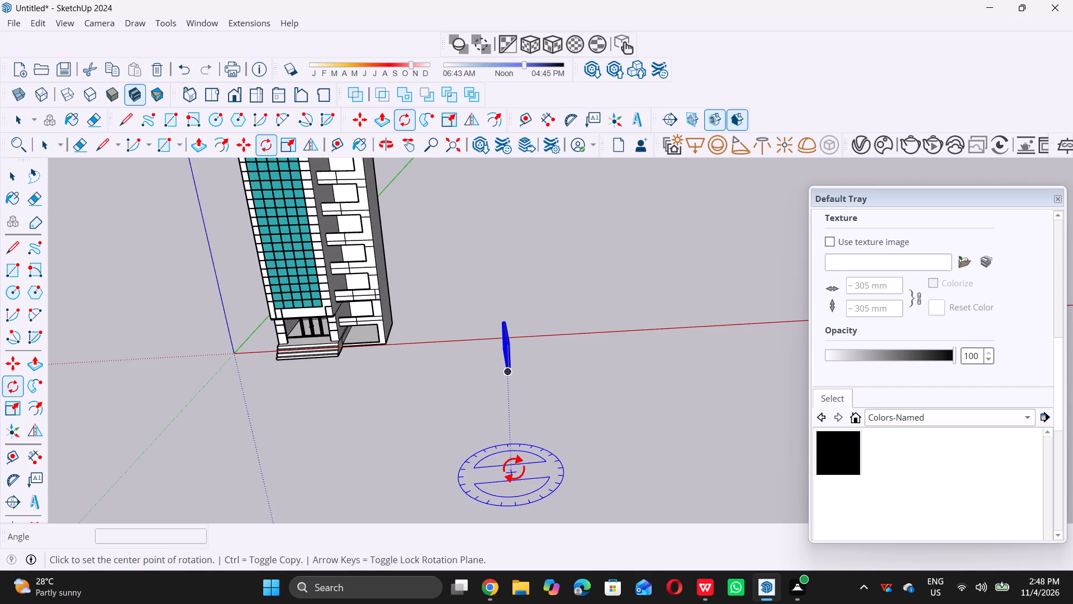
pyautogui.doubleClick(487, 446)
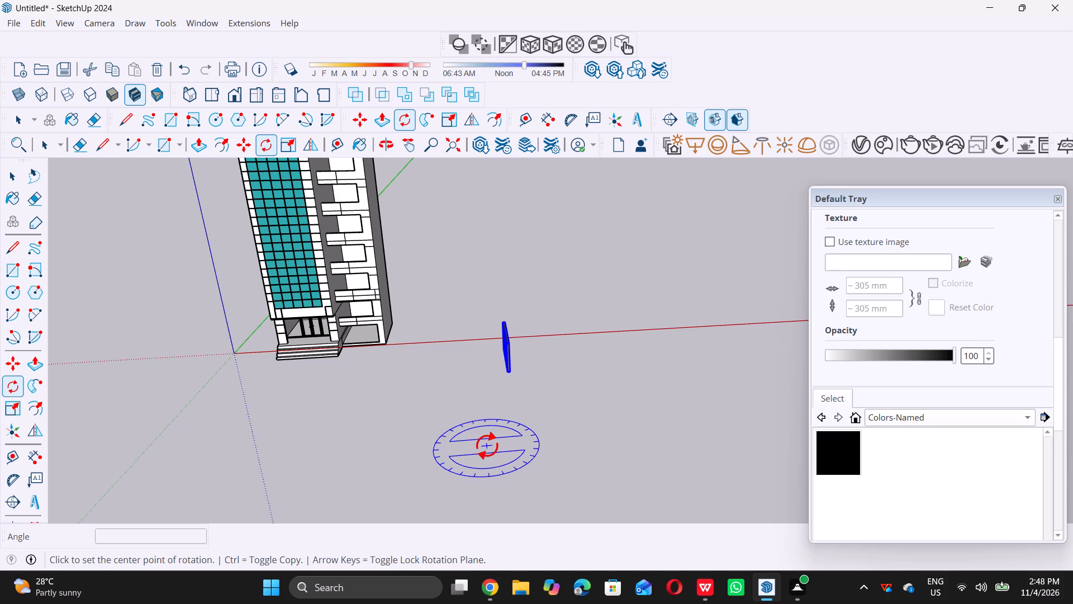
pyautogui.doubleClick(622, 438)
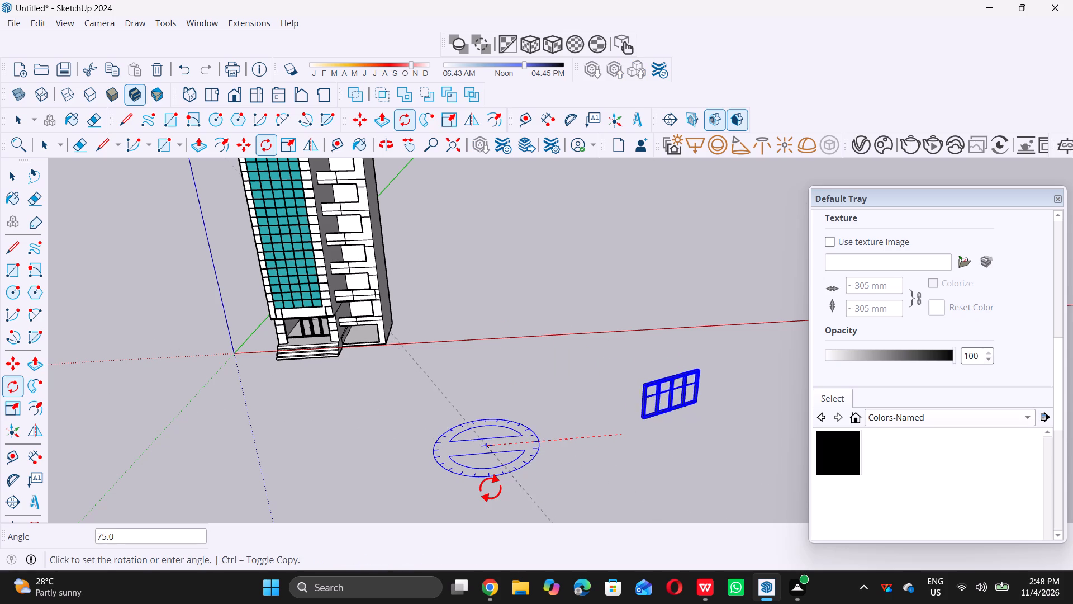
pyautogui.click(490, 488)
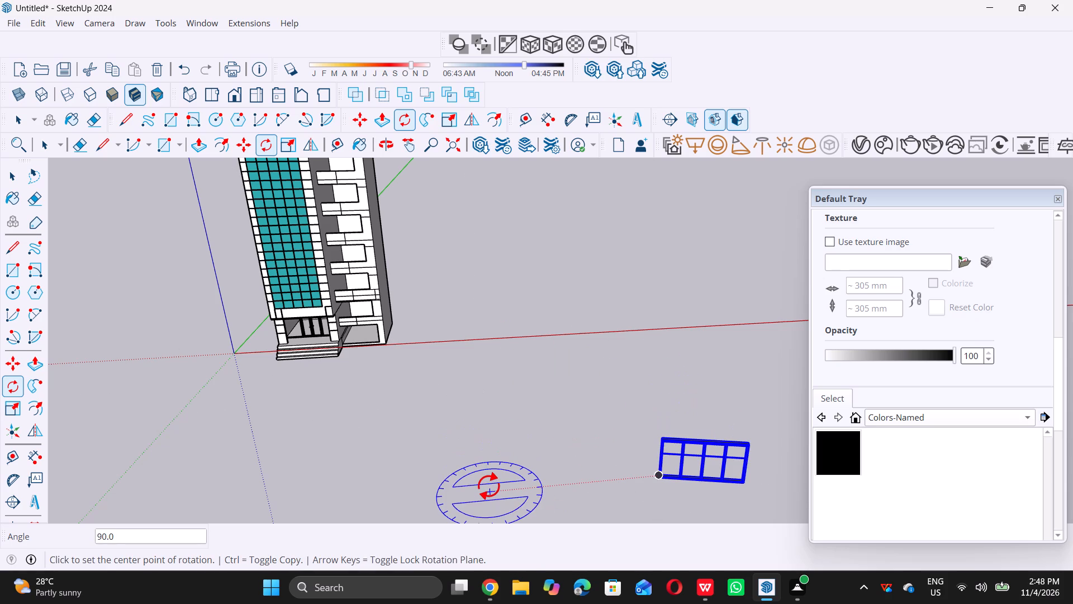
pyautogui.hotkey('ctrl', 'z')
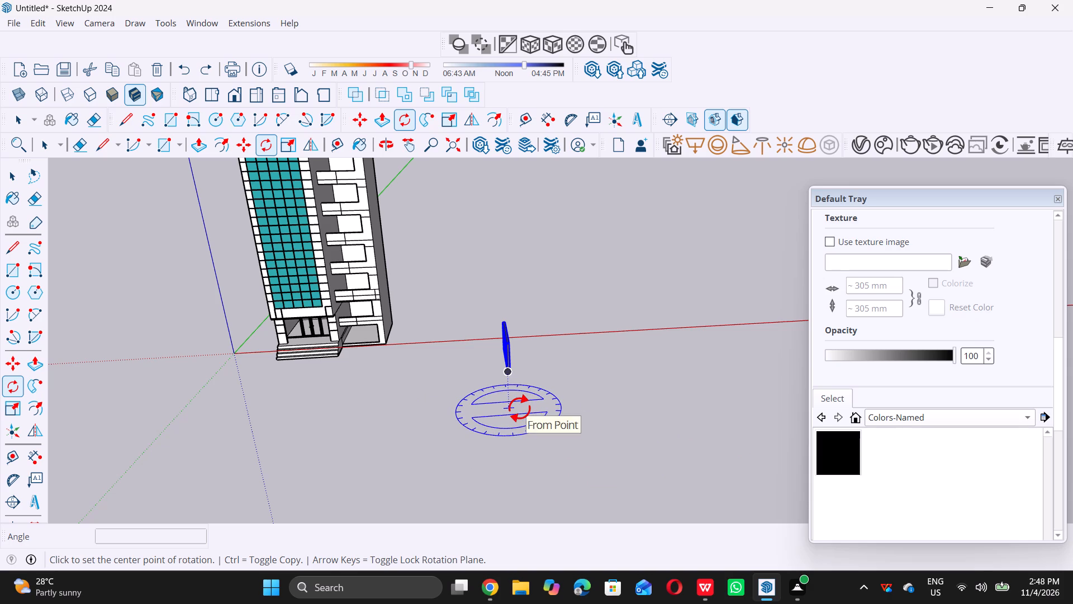
# Rotate the window 90 degrees about the vertical axis, in line with its lower corner, so it runs parallel to the tower's front.
pyautogui.click(512, 427)
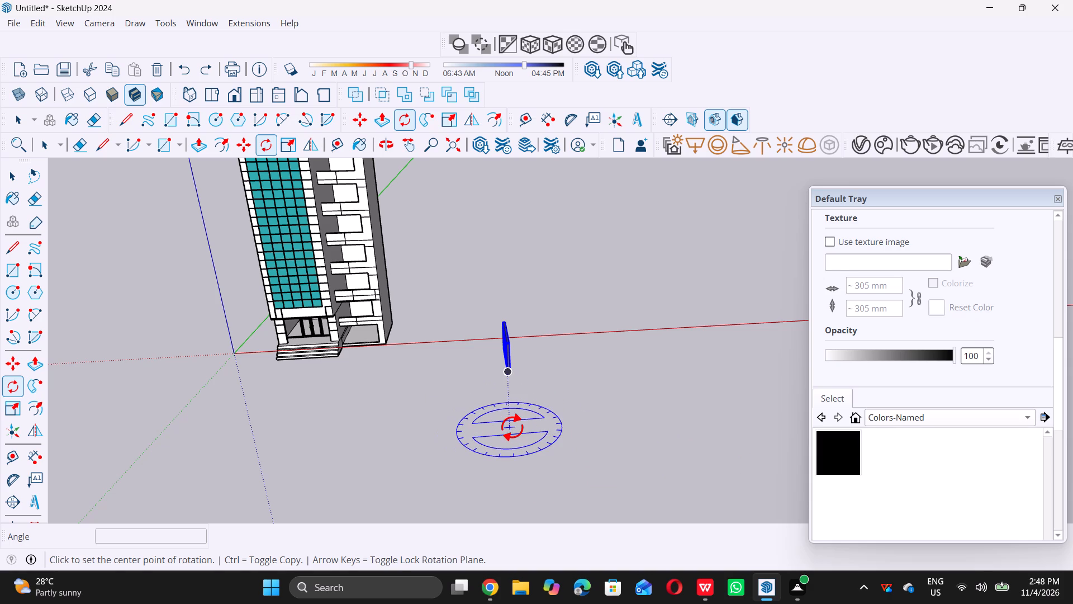
pyautogui.click(641, 418)
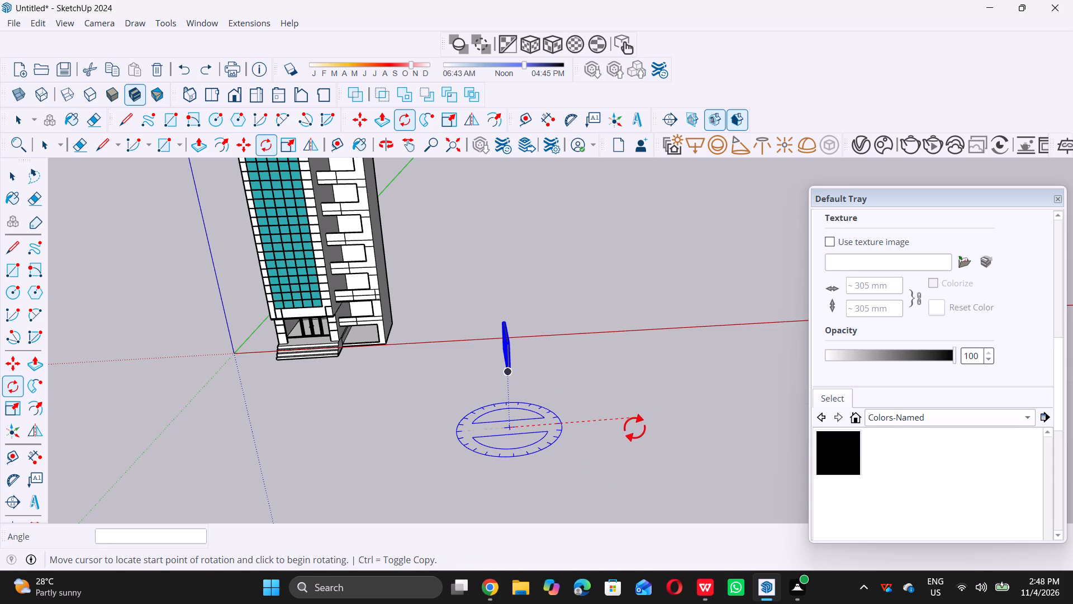
pyautogui.doubleClick(521, 481)
pyautogui.press('space')
pyautogui.doubleClick(520, 483)
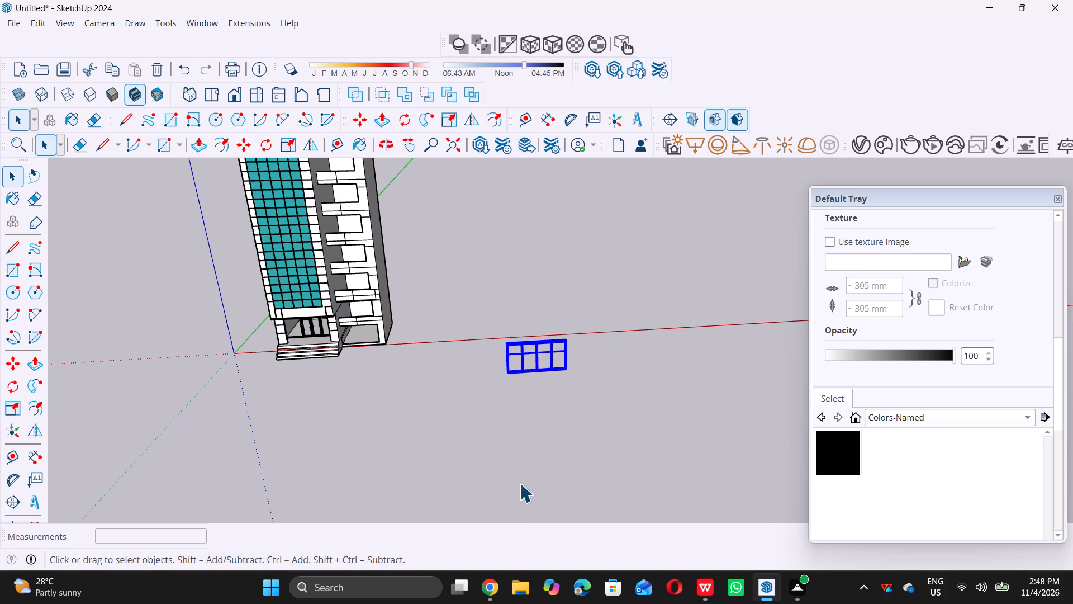
# Inspect the imported window up close, and browse the 3D Warehouse "glass window" results again for another suitable model.
pyautogui.scroll(13, 618, 369)
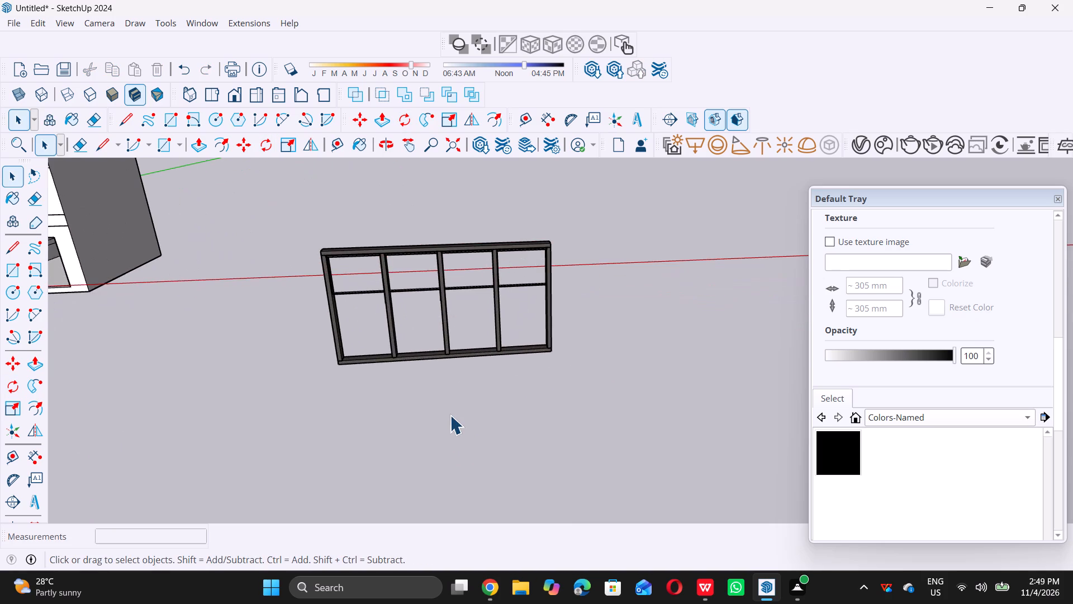
pyautogui.scroll(-7, 452, 417)
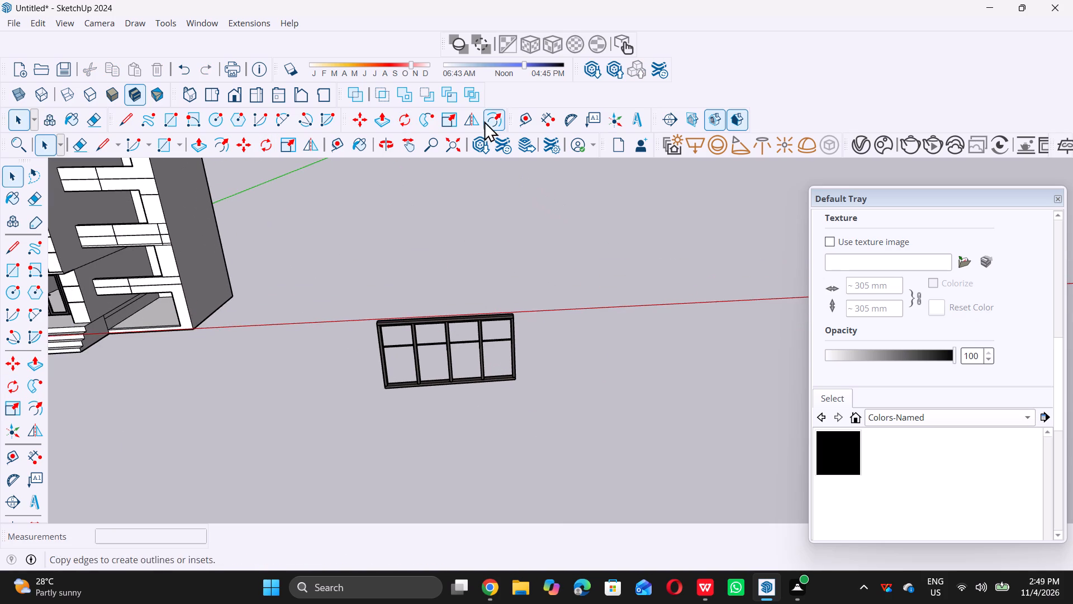
pyautogui.doubleClick(474, 147)
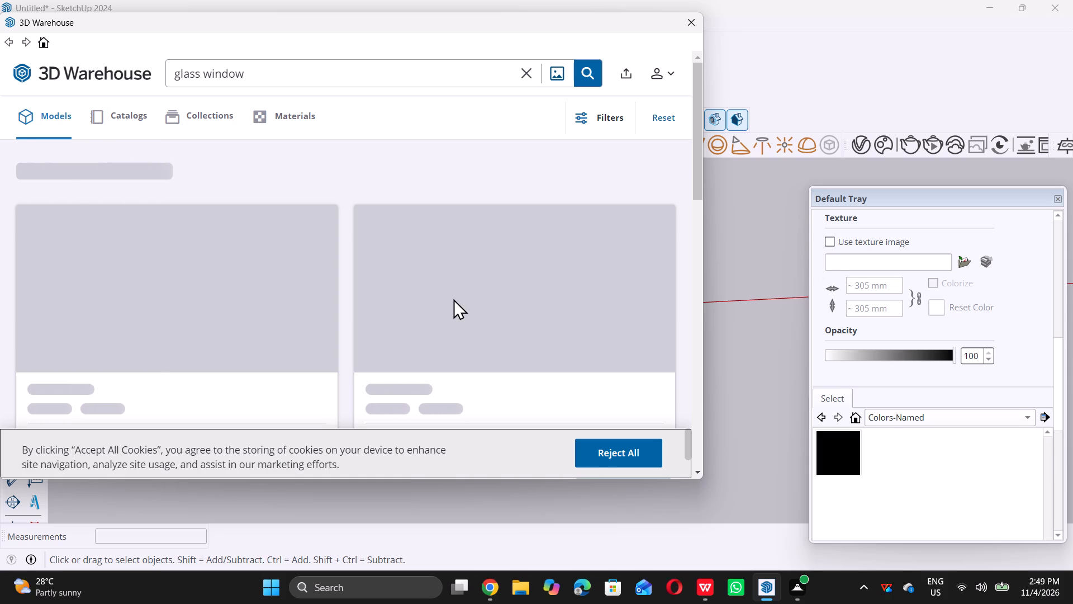
pyautogui.scroll(-5, 457, 300)
pyautogui.scroll(7, 460, 301)
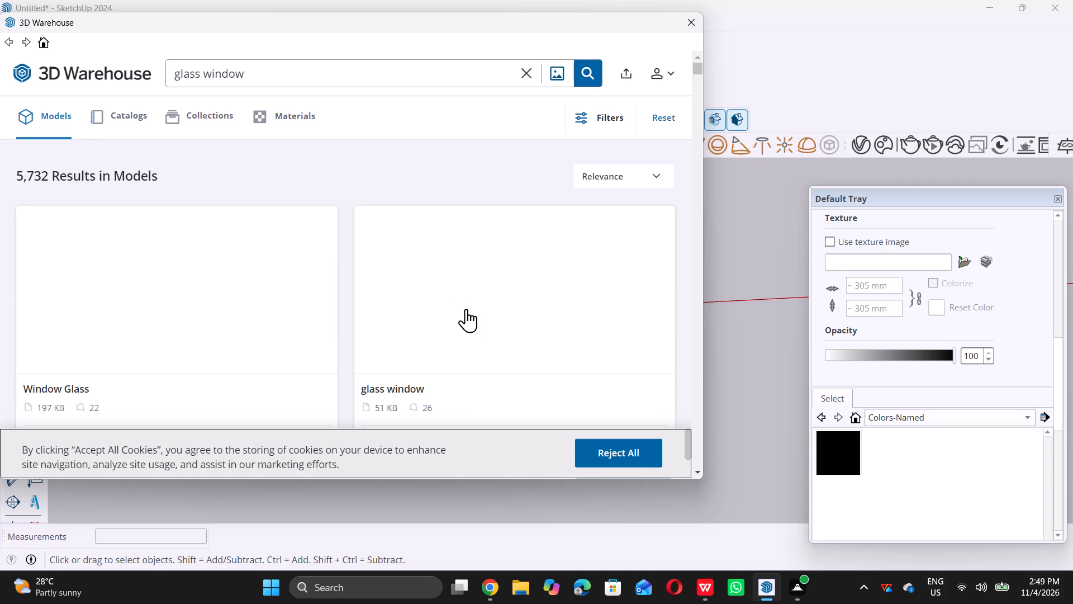
pyautogui.scroll(8, 463, 308)
pyautogui.scroll(-7, 463, 307)
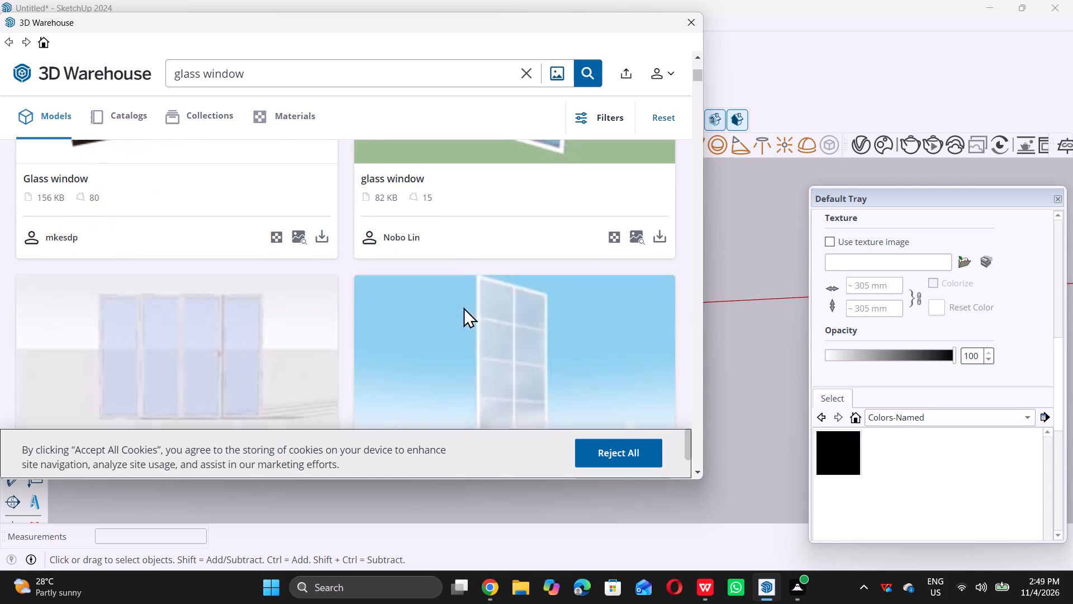
pyautogui.scroll(3, 463, 307)
pyautogui.scroll(-10, 463, 307)
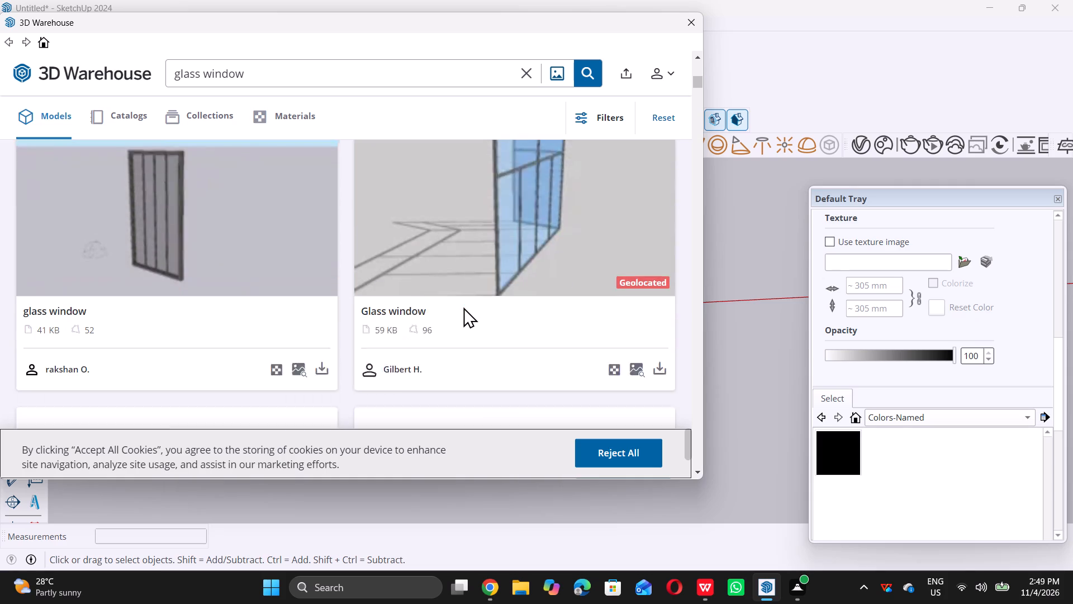
pyautogui.scroll(1, 463, 307)
pyautogui.scroll(-5, 463, 307)
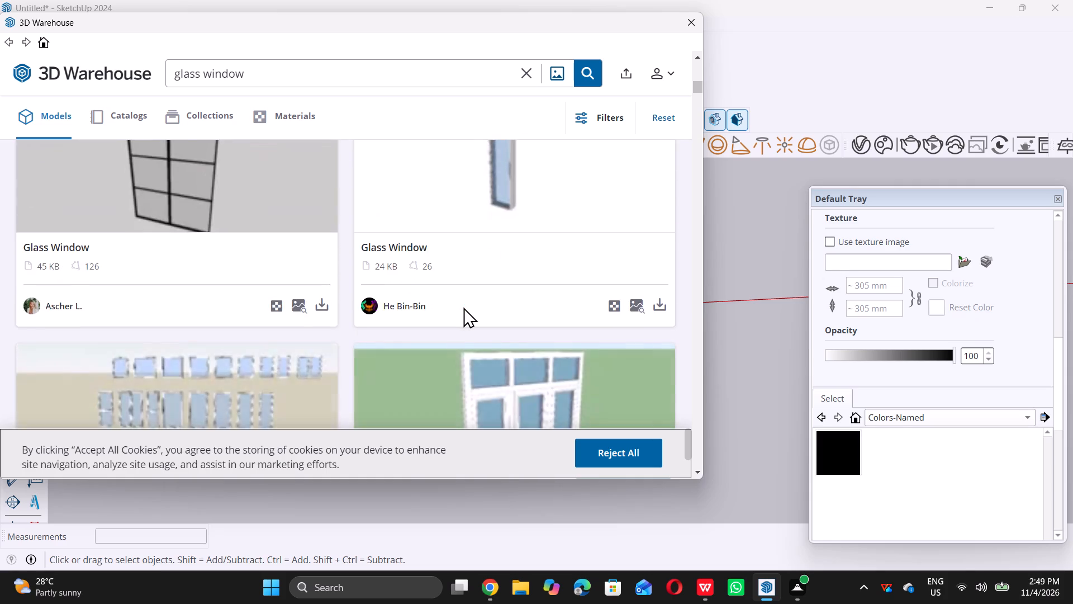
pyautogui.scroll(-7, 463, 307)
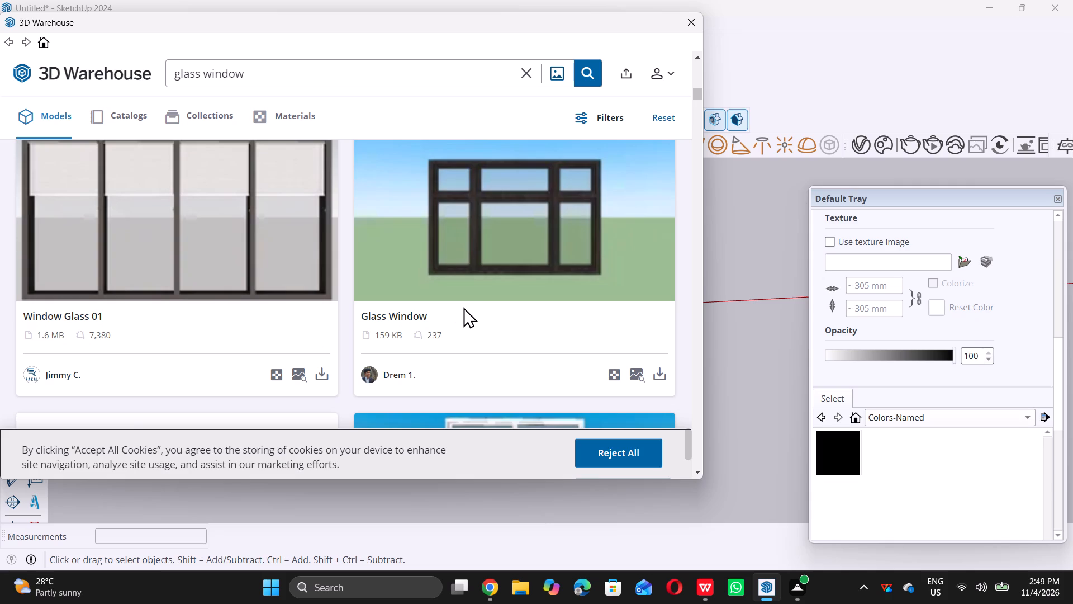
pyautogui.scroll(9, 463, 307)
pyautogui.scroll(-2, 463, 307)
pyautogui.scroll(7, 463, 307)
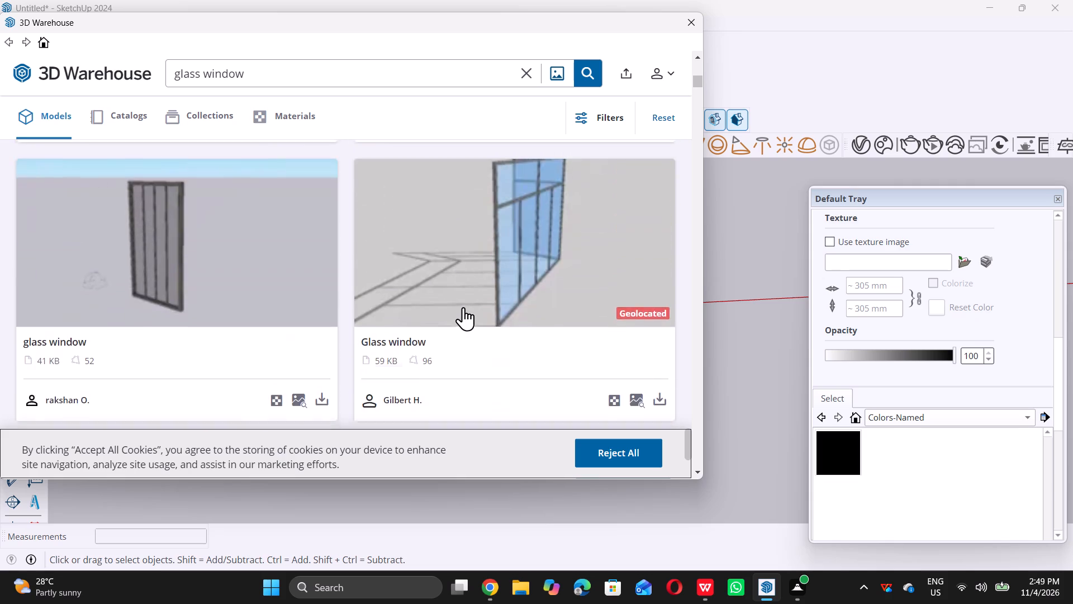
pyautogui.scroll(-3, 463, 307)
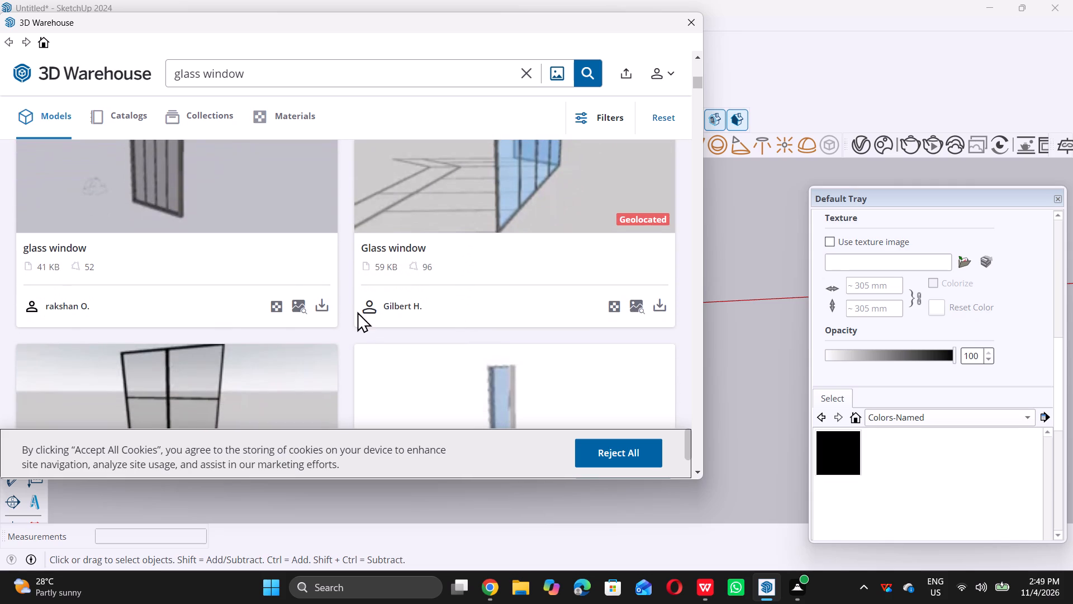
# Request the 41 KB dark-framed glass window model, skip the promotional video to unlock more downloads, and return to the results.
pyautogui.doubleClick(325, 308)
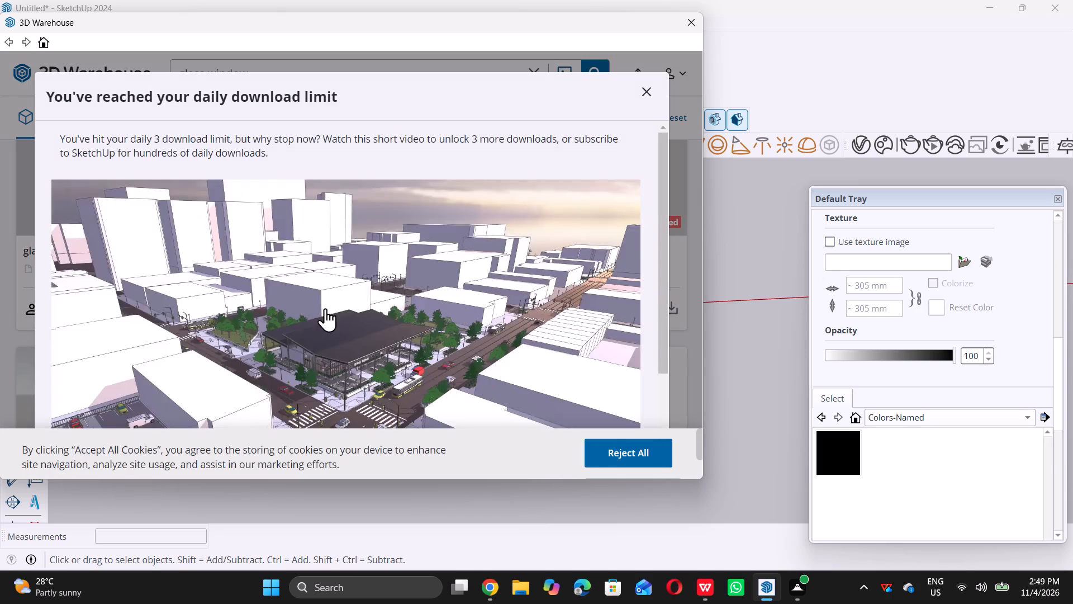
pyautogui.scroll(-5, 448, 298)
pyautogui.scroll(-4, 613, 285)
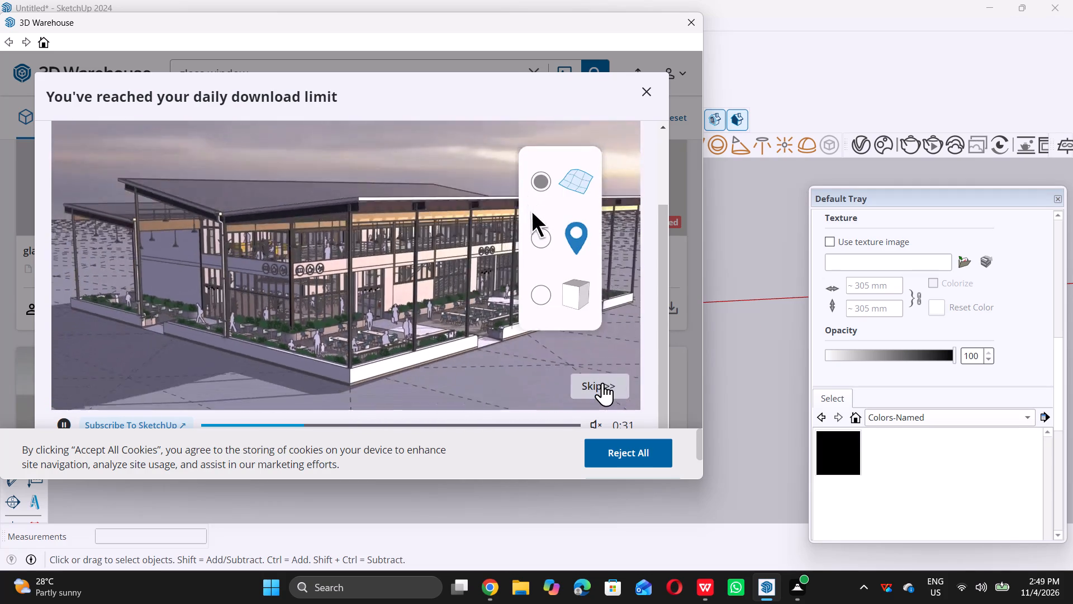
pyautogui.click(604, 386)
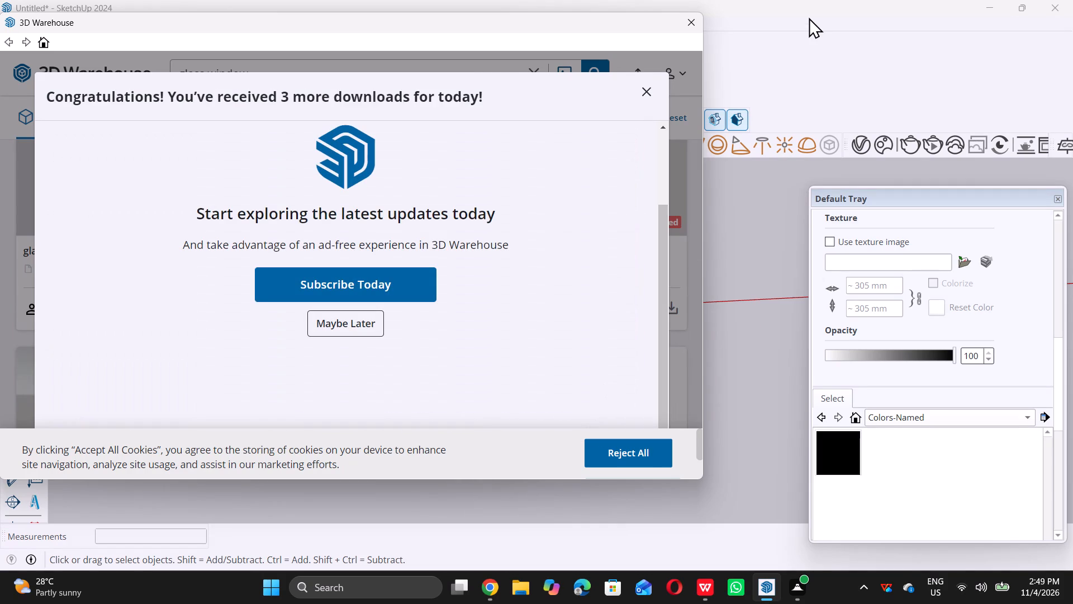
pyautogui.doubleClick(644, 96)
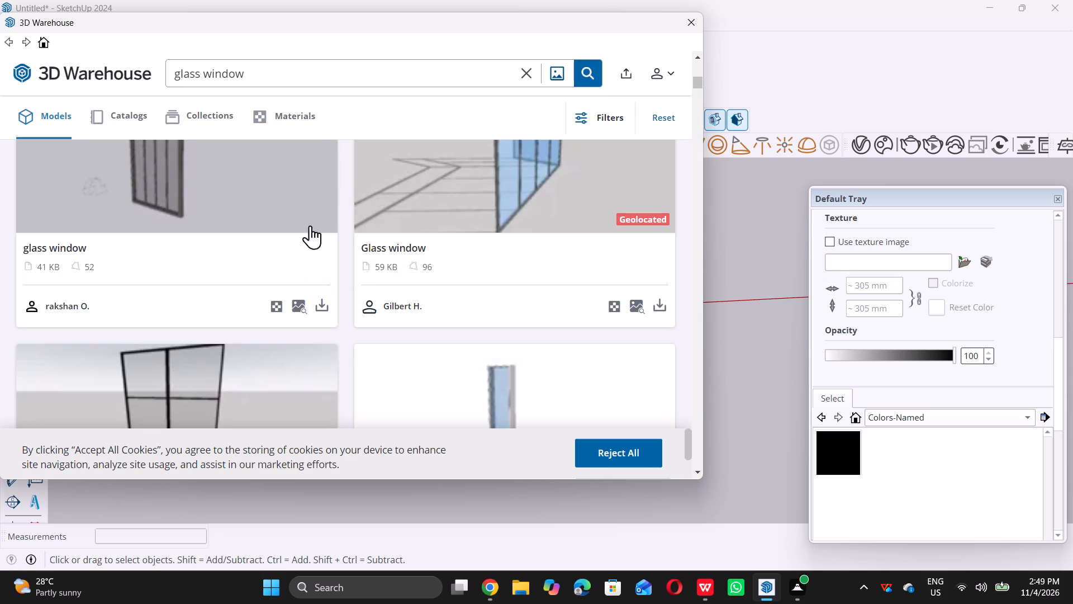
# Load the 41 KB dark-framed glass window directly into the model and place it behind the eight-pane window beside the tower.
pyautogui.click(321, 303)
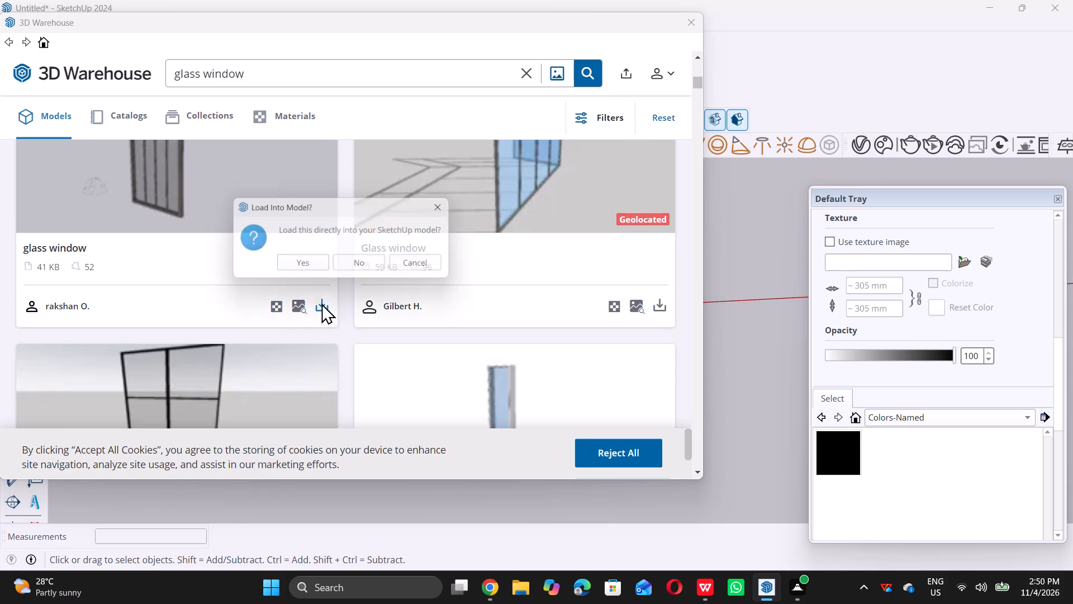
pyautogui.click(316, 270)
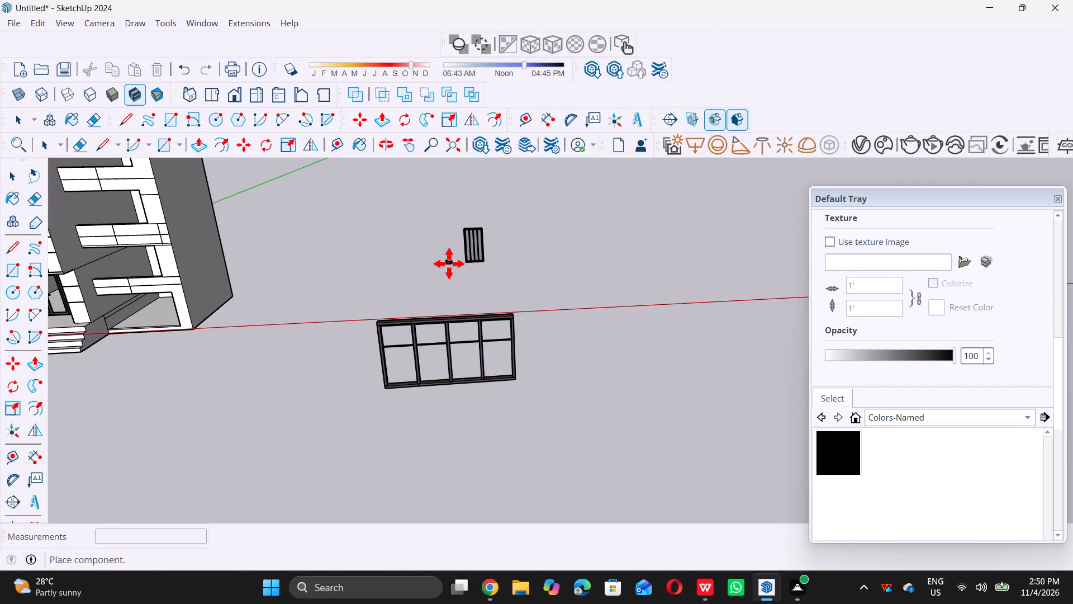
pyautogui.click(414, 287)
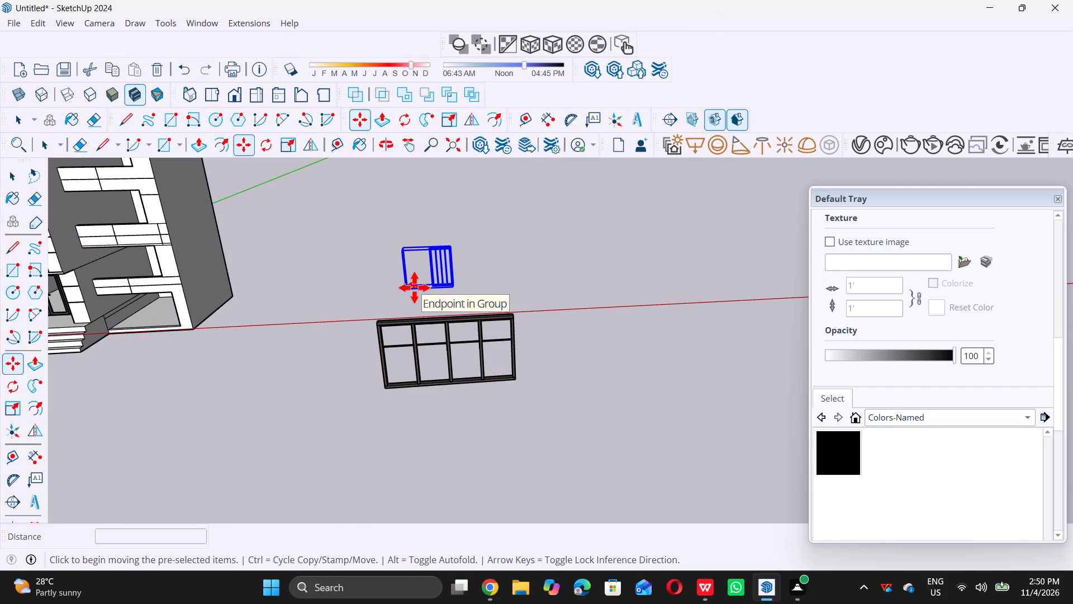
pyautogui.press('space')
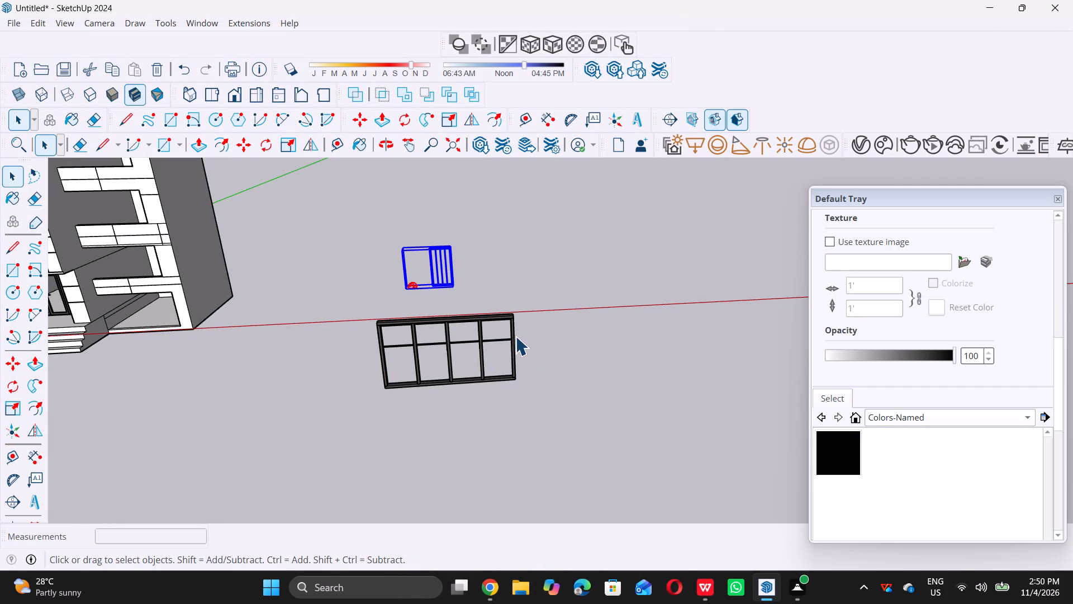
# Delete the previously imported eight-pane window standing beside the tower.
pyautogui.doubleClick(514, 339)
pyautogui.tripleClick(571, 372)
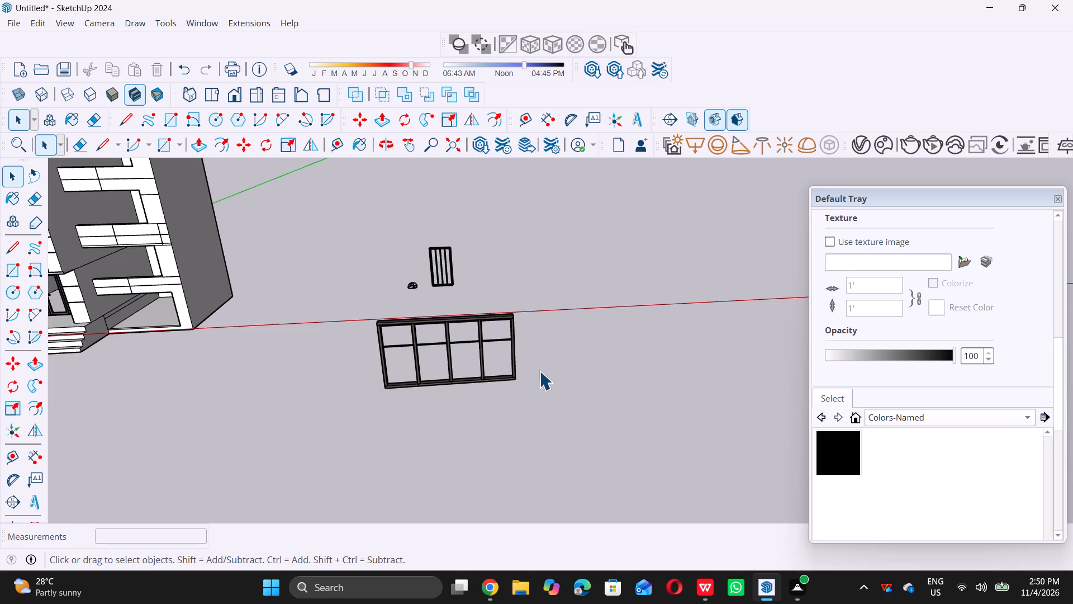
pyautogui.doubleClick(510, 380)
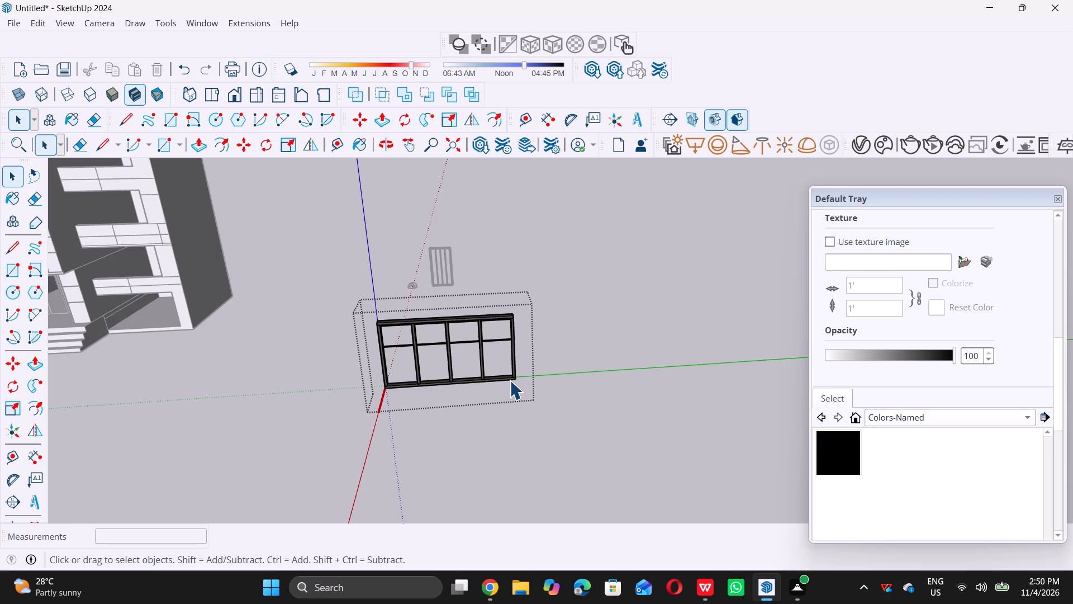
pyautogui.doubleClick(510, 380)
pyautogui.doubleClick(539, 413)
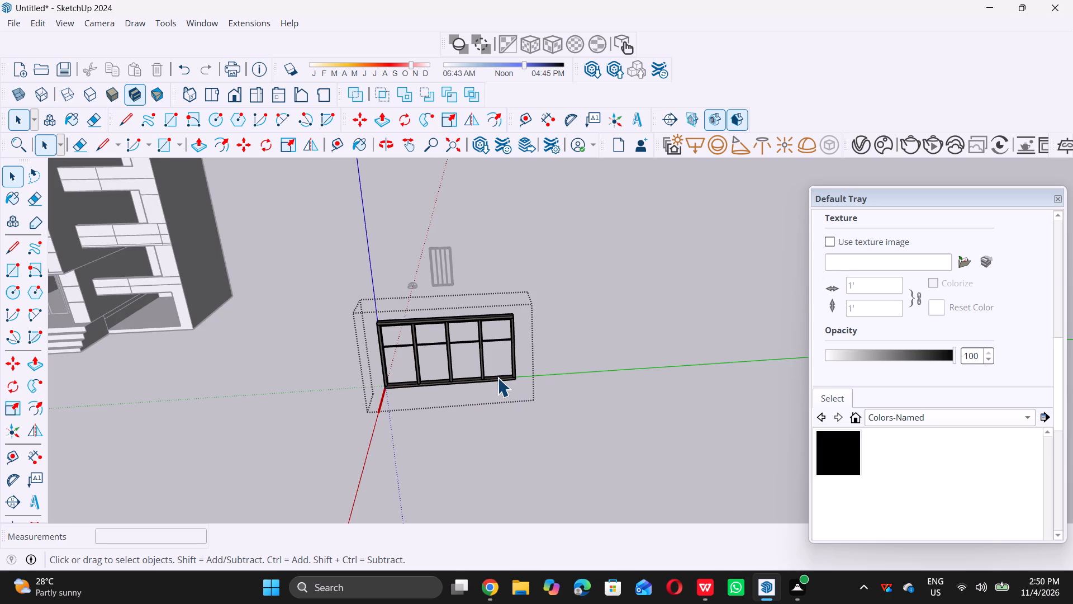
pyautogui.click(497, 377)
pyautogui.click(507, 408)
pyautogui.tripleClick(498, 402)
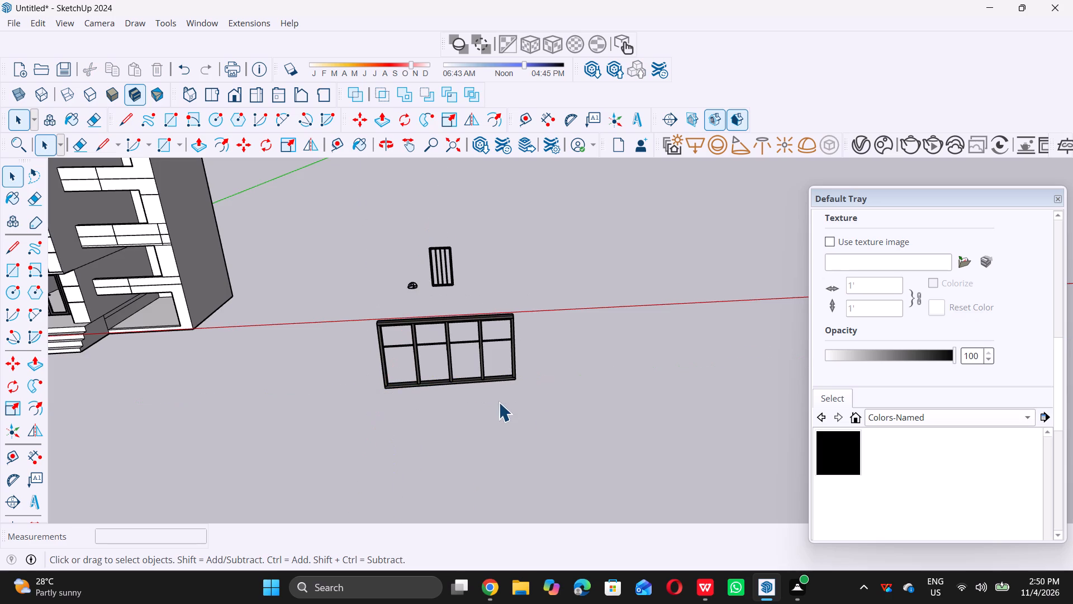
pyautogui.click(498, 402)
pyautogui.click(500, 380)
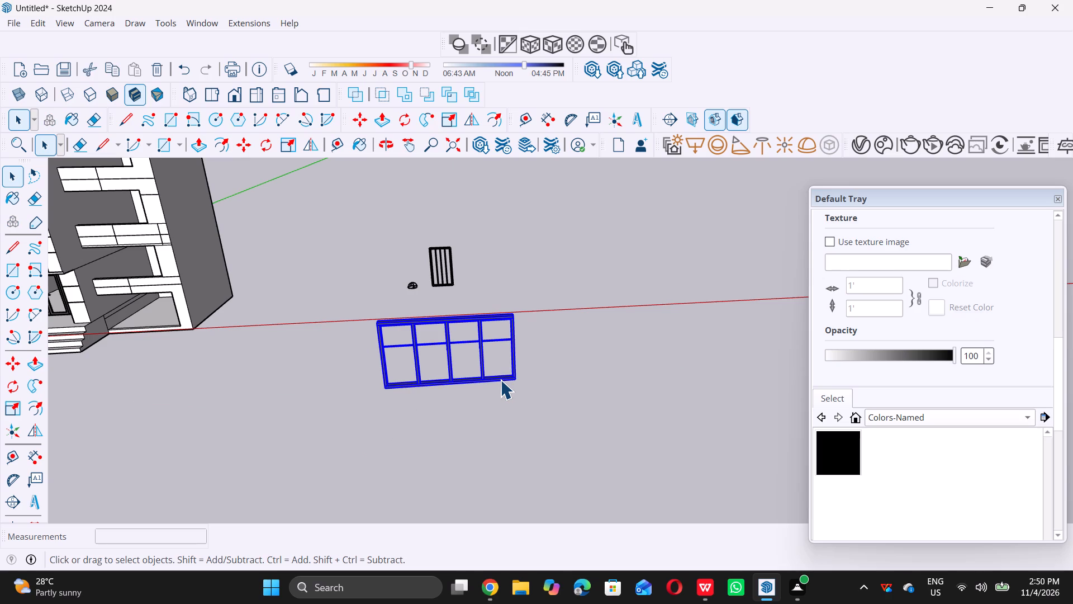
pyautogui.press('Delete')
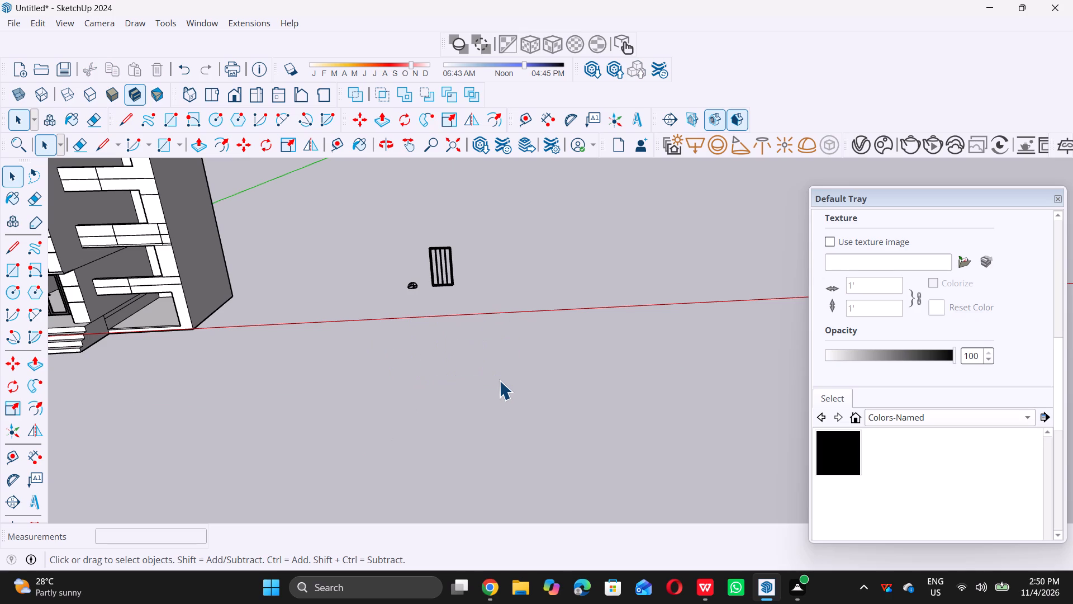
# Explode the new window component so the four-pane frame is separate from the small dome beside it.
pyautogui.scroll(6, 410, 136)
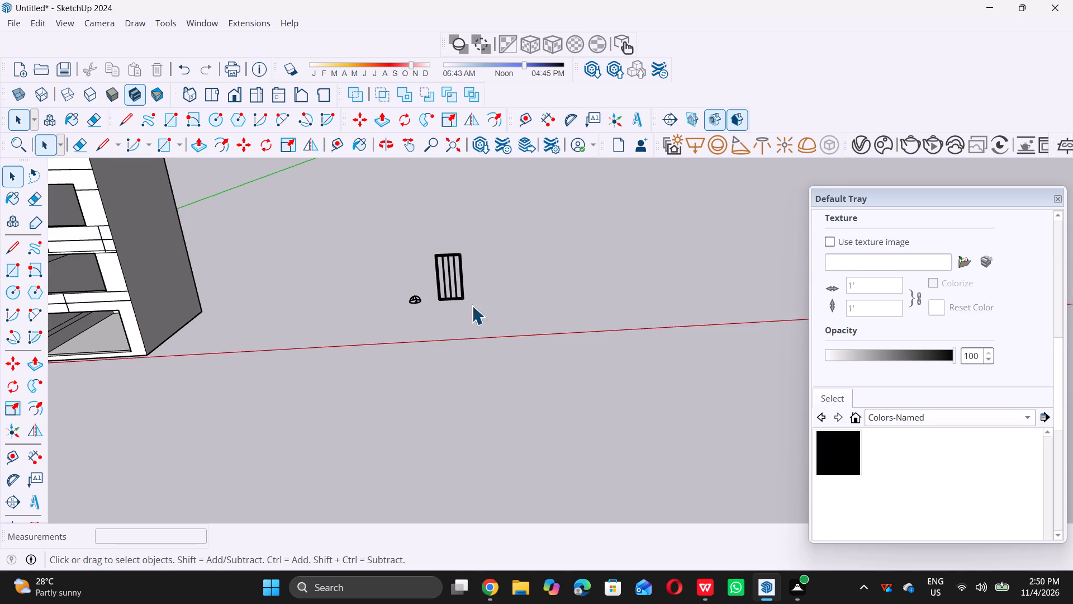
pyautogui.scroll(7, 471, 256)
pyautogui.scroll(7, 451, 315)
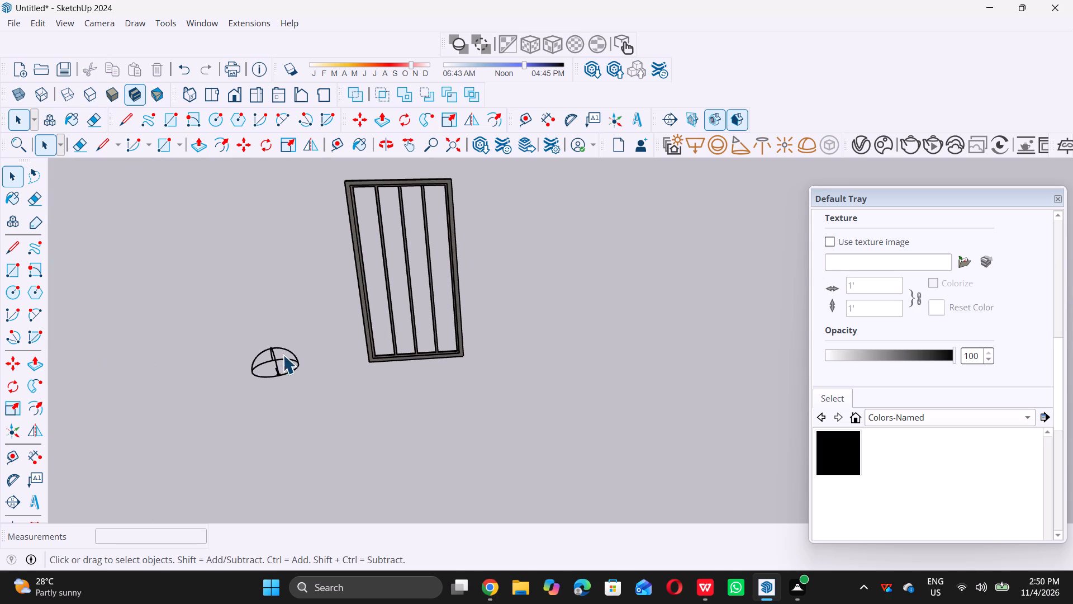
pyautogui.doubleClick(278, 365)
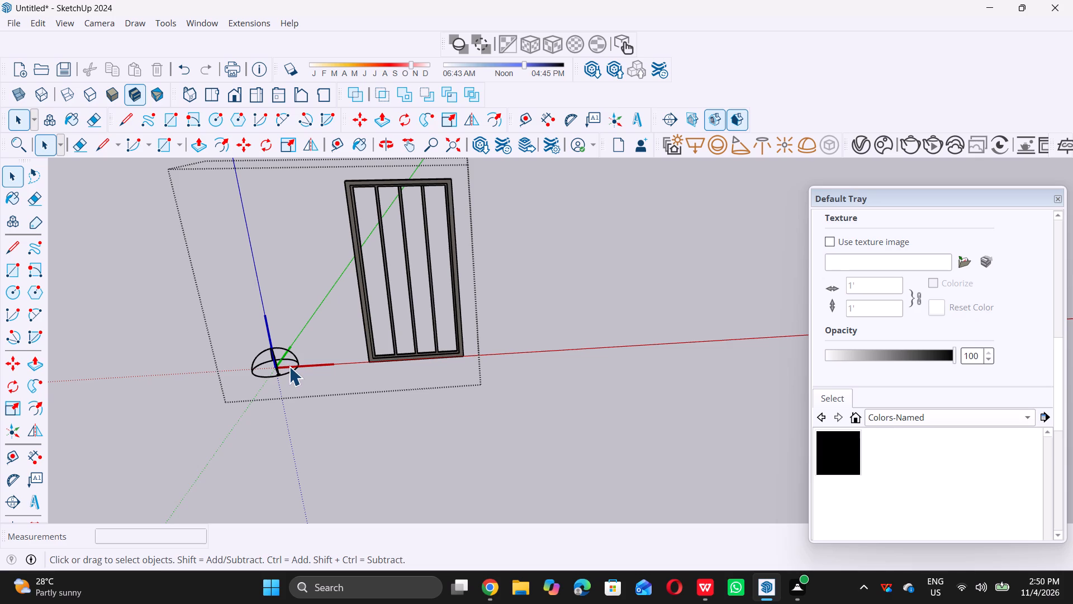
pyautogui.click(297, 364)
pyautogui.click(301, 366)
pyautogui.tripleClick(346, 384)
pyautogui.click(346, 384)
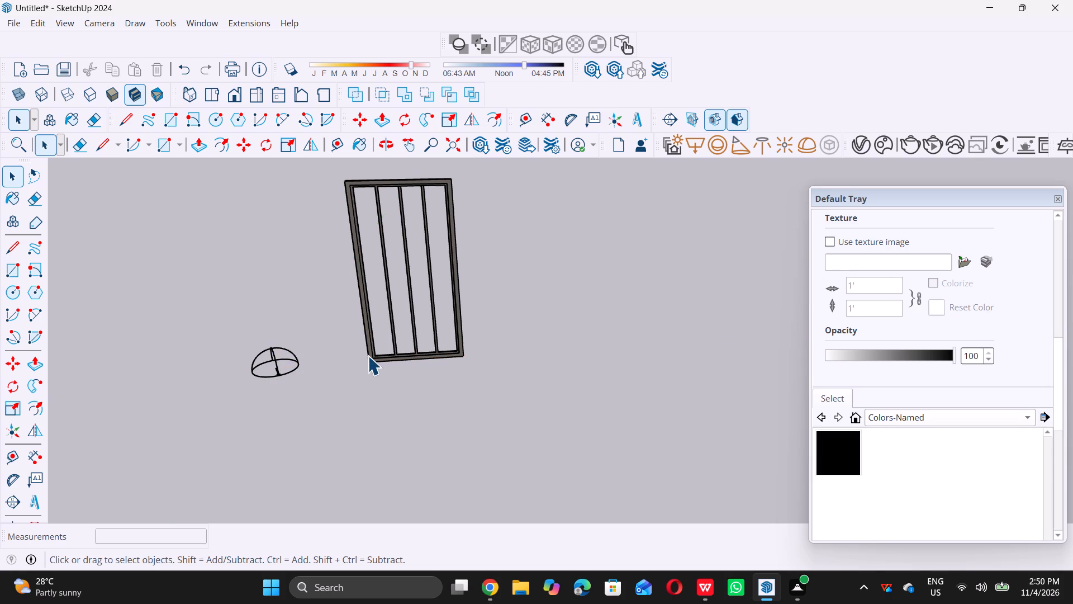
pyautogui.rightClick(368, 356)
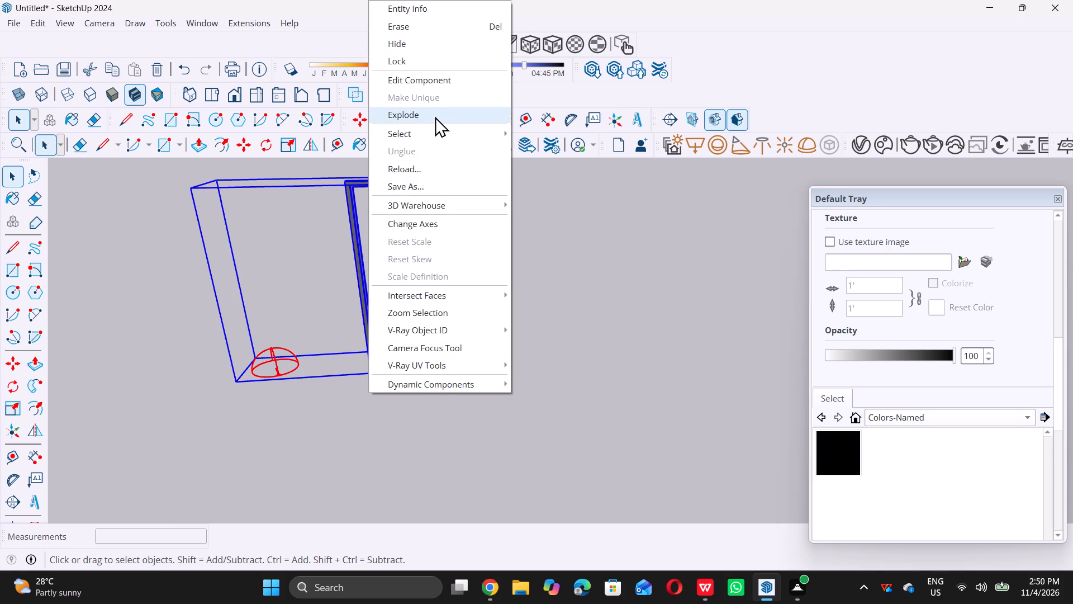
pyautogui.click(435, 116)
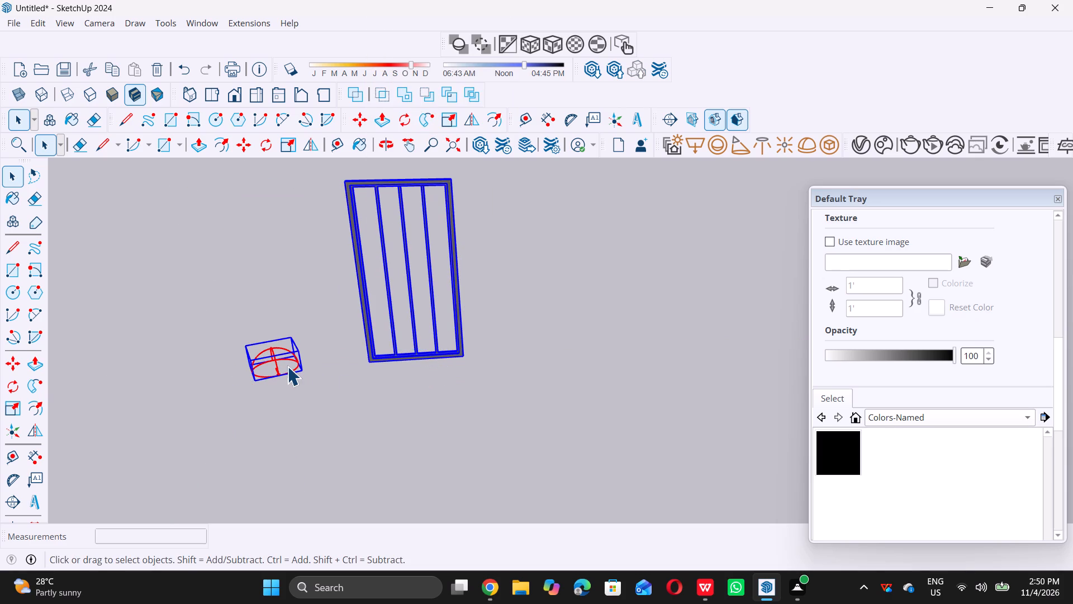
pyautogui.doubleClick(284, 366)
pyautogui.tripleClick(402, 394)
pyautogui.click(402, 394)
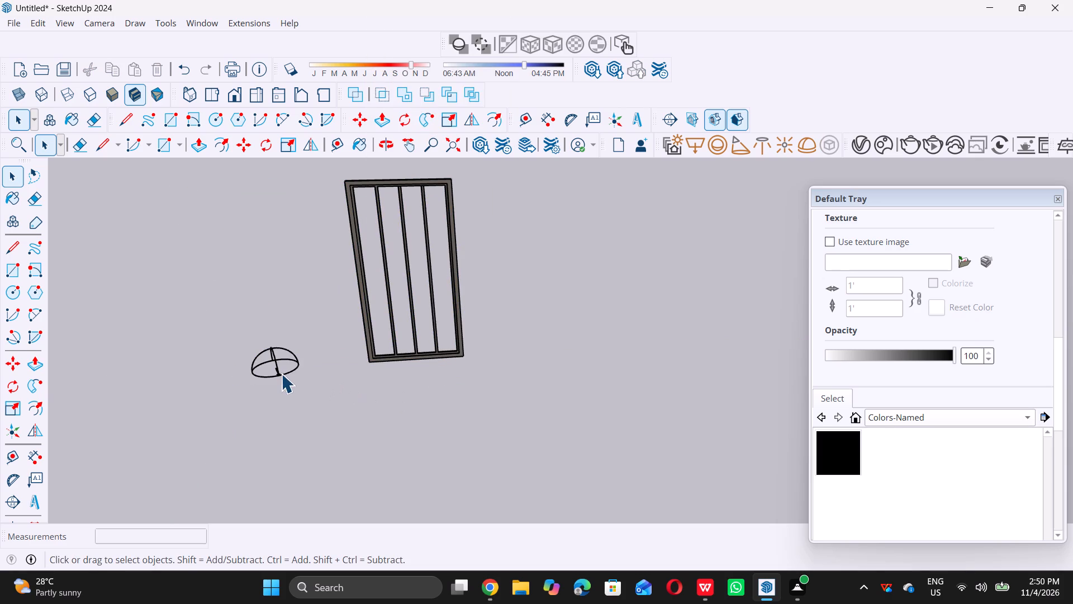
pyautogui.doubleClick(460, 347)
pyautogui.click(538, 383)
# Move the four-pane frame by its lower corner about 61' 6" to the sill of the wing's first opening above ground level.
pyautogui.click(369, 363)
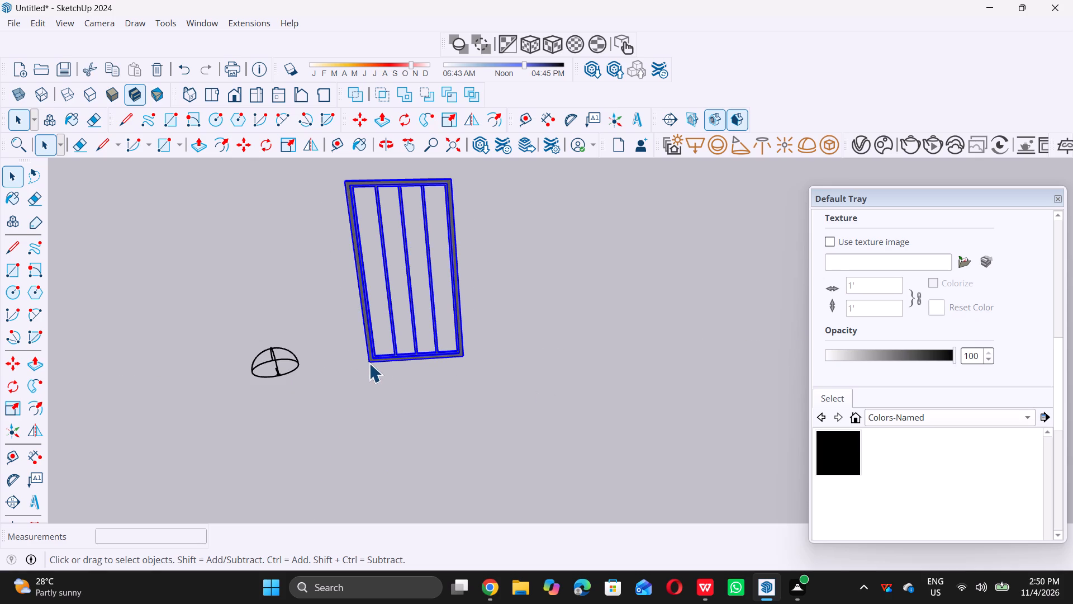
pyautogui.press('m')
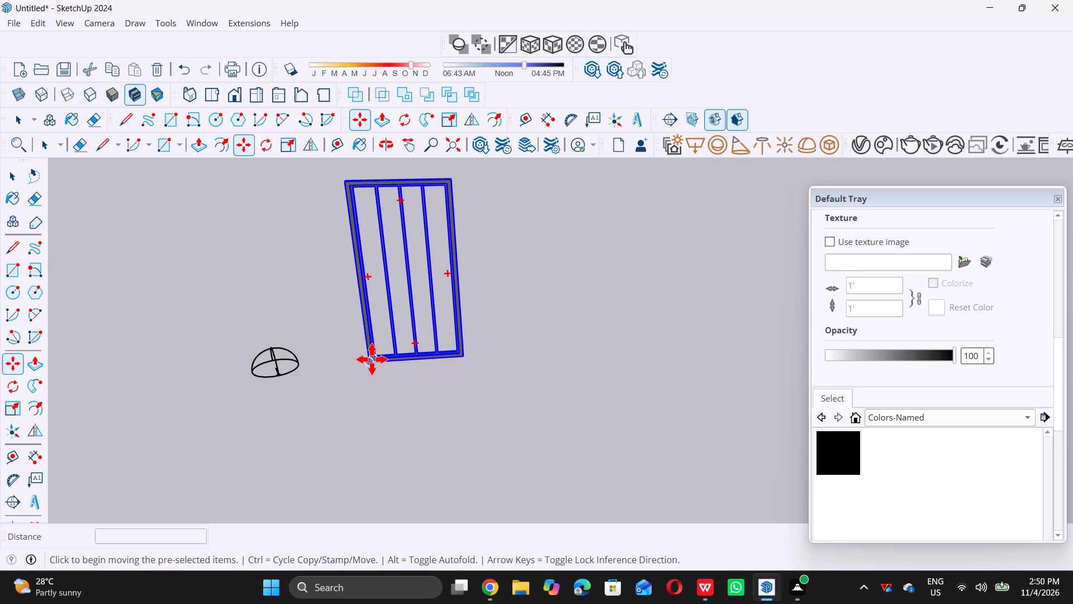
pyautogui.doubleClick(372, 359)
pyautogui.scroll(-18, 383, 373)
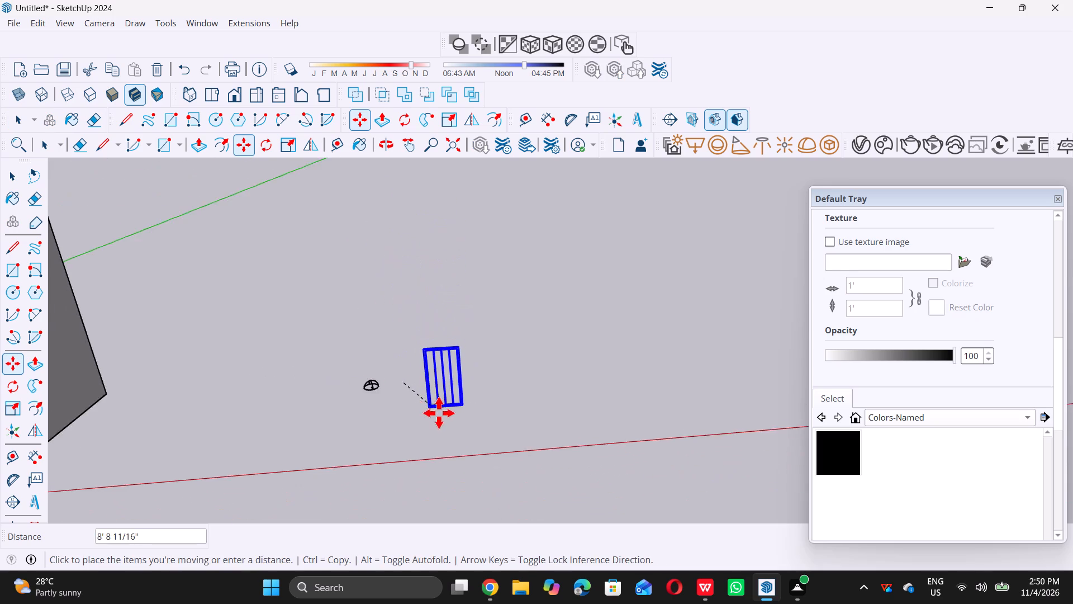
pyautogui.scroll(-14, 439, 413)
pyautogui.scroll(7, 253, 406)
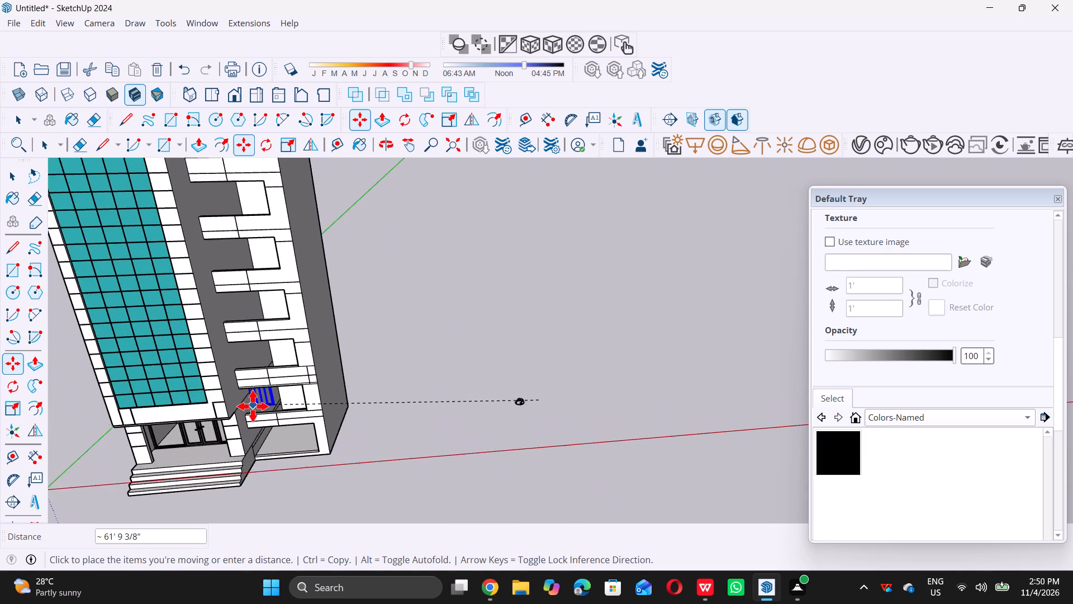
pyautogui.scroll(16, 253, 406)
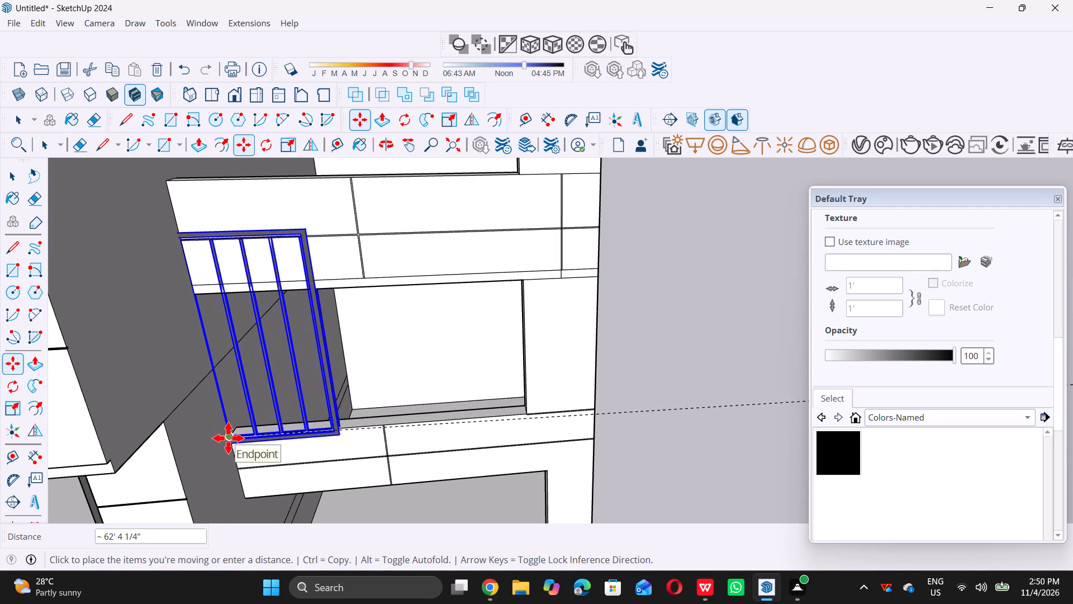
pyautogui.scroll(13, 228, 438)
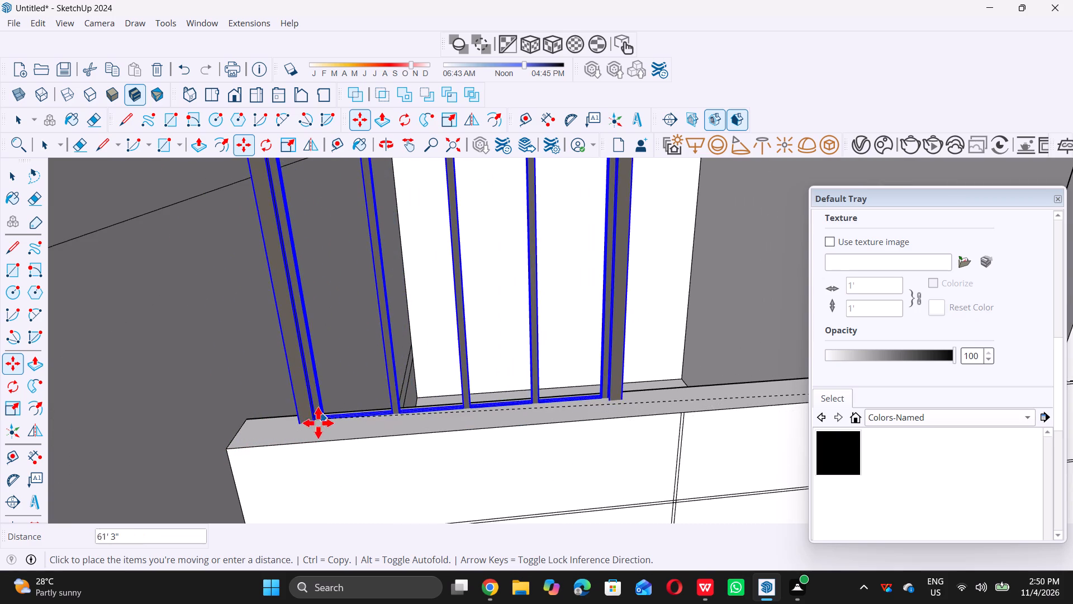
pyautogui.click(300, 433)
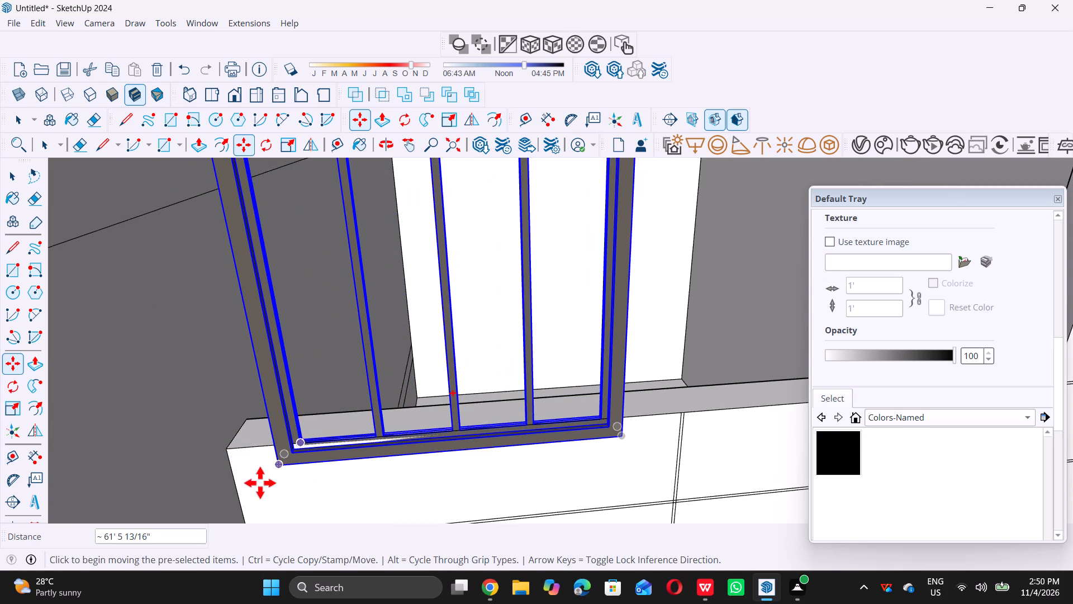
# Shift the frame about 9 9/16" by its lower front corner onto the sill's end against the tower wall.
pyautogui.click(277, 469)
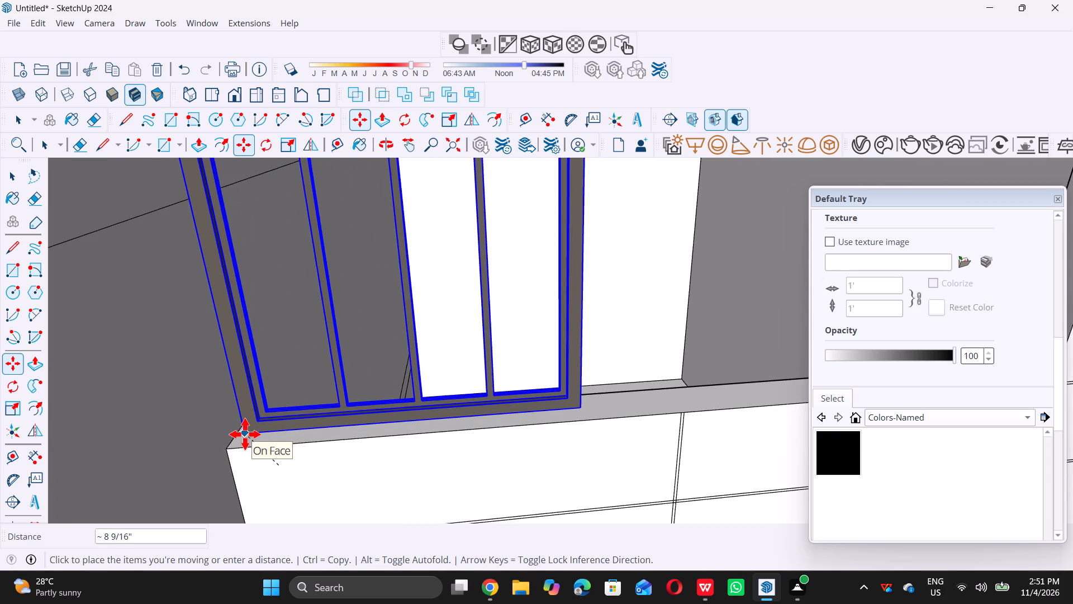
pyautogui.scroll(10, 245, 434)
pyautogui.click(224, 433)
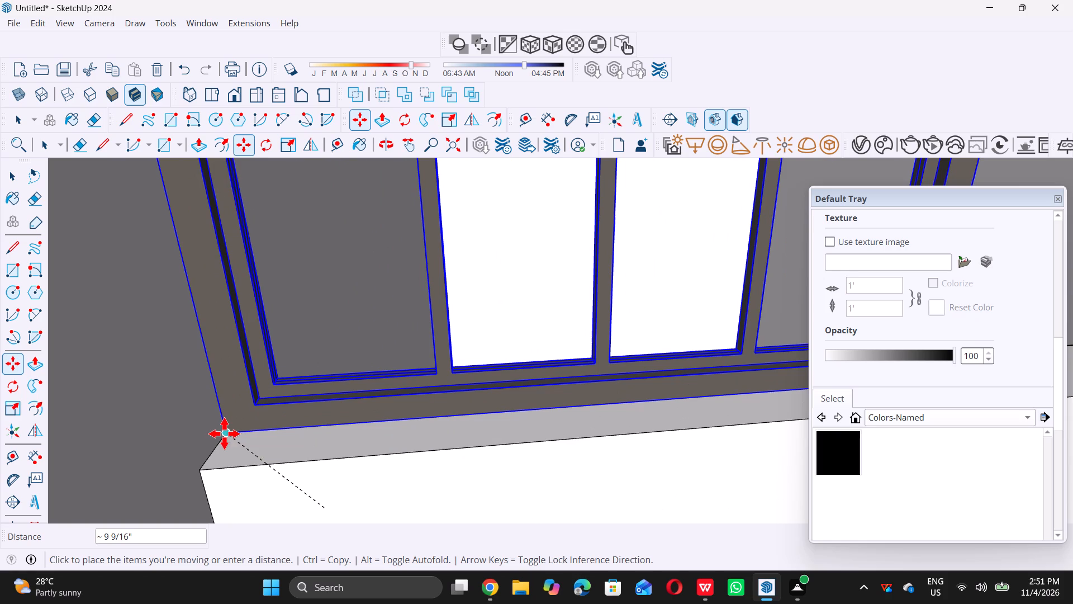
pyautogui.press('space')
# Scale the window frame down uniformly from its upper corner so it sits below the band above the opening.
pyautogui.scroll(-14, 224, 433)
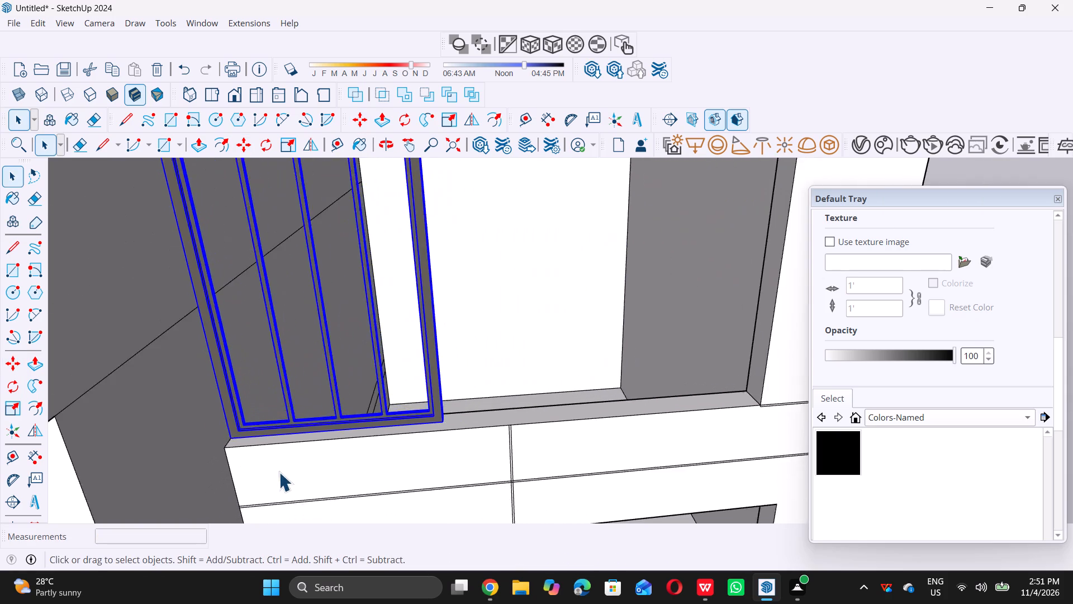
pyautogui.scroll(-12, 279, 472)
pyautogui.moveTo(362, 482); pyautogui.dragTo(338, 454, button='middle')
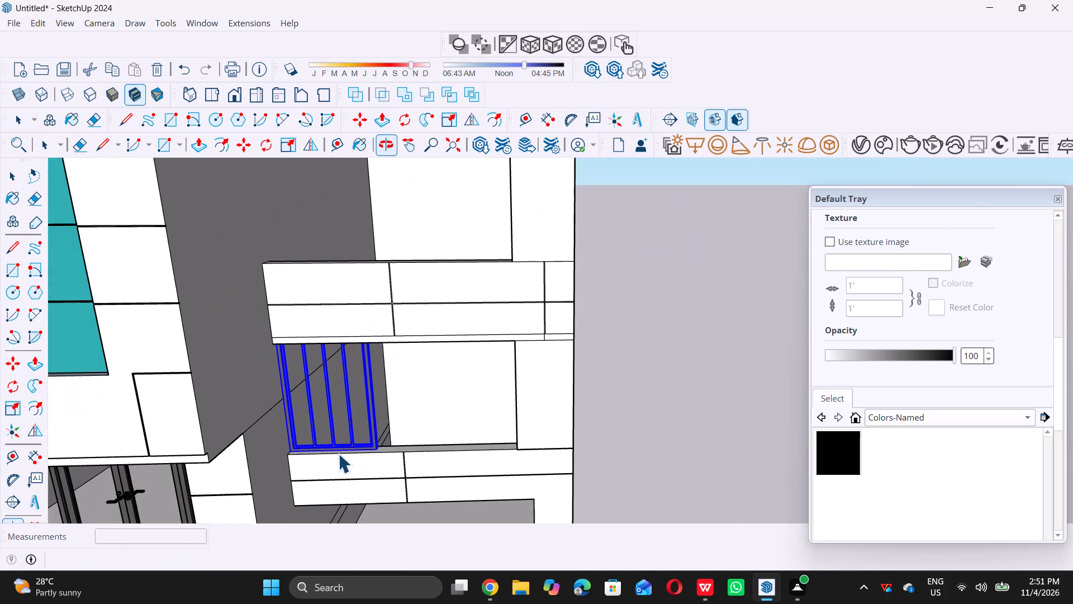
pyautogui.press('s')
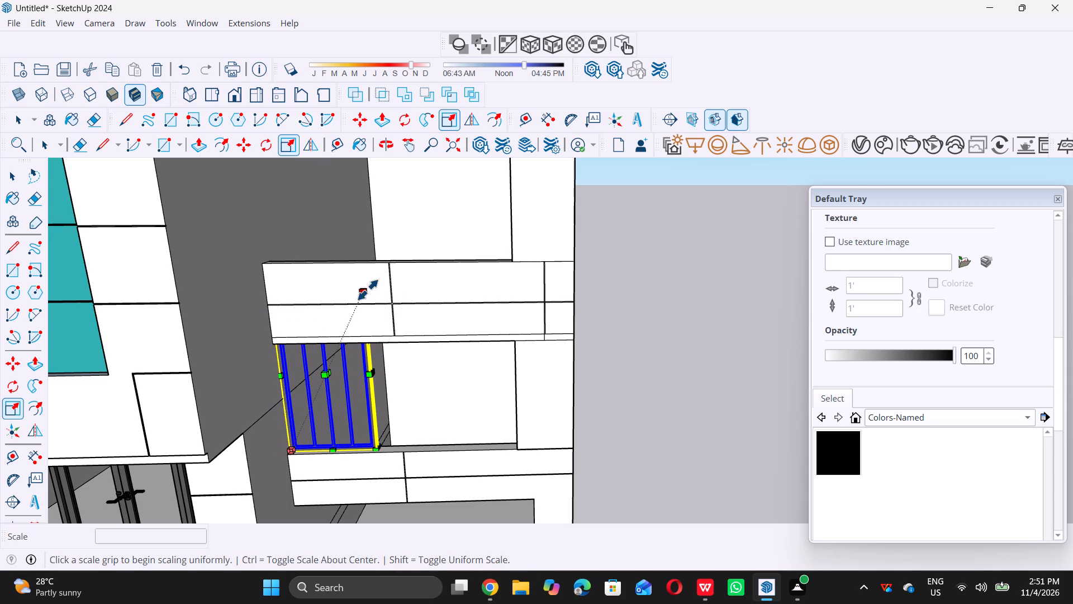
pyautogui.moveTo(364, 287); pyautogui.dragTo(311, 368)
pyautogui.click(311, 368)
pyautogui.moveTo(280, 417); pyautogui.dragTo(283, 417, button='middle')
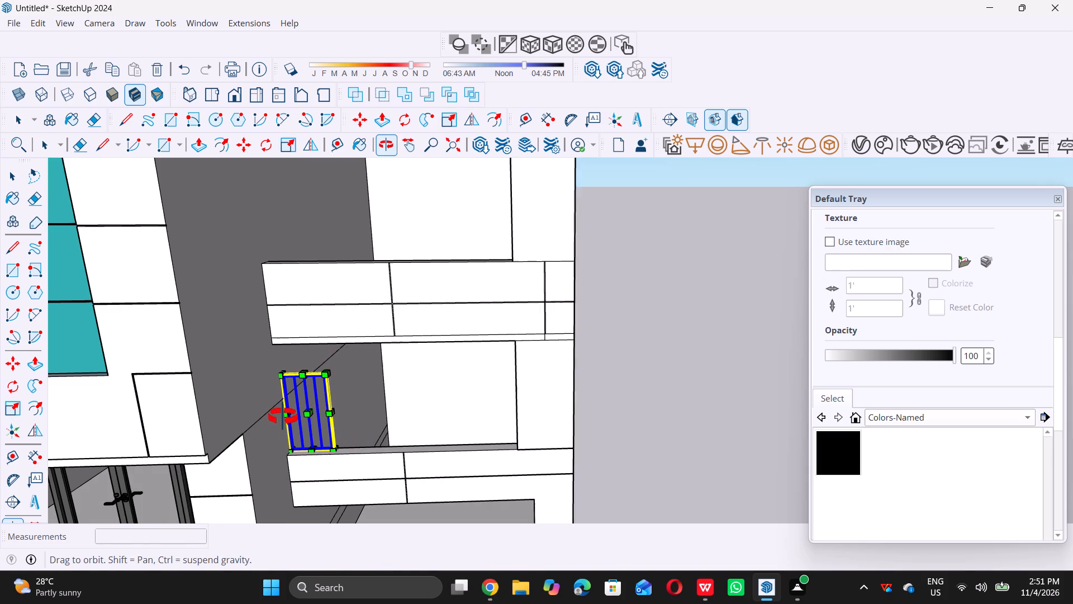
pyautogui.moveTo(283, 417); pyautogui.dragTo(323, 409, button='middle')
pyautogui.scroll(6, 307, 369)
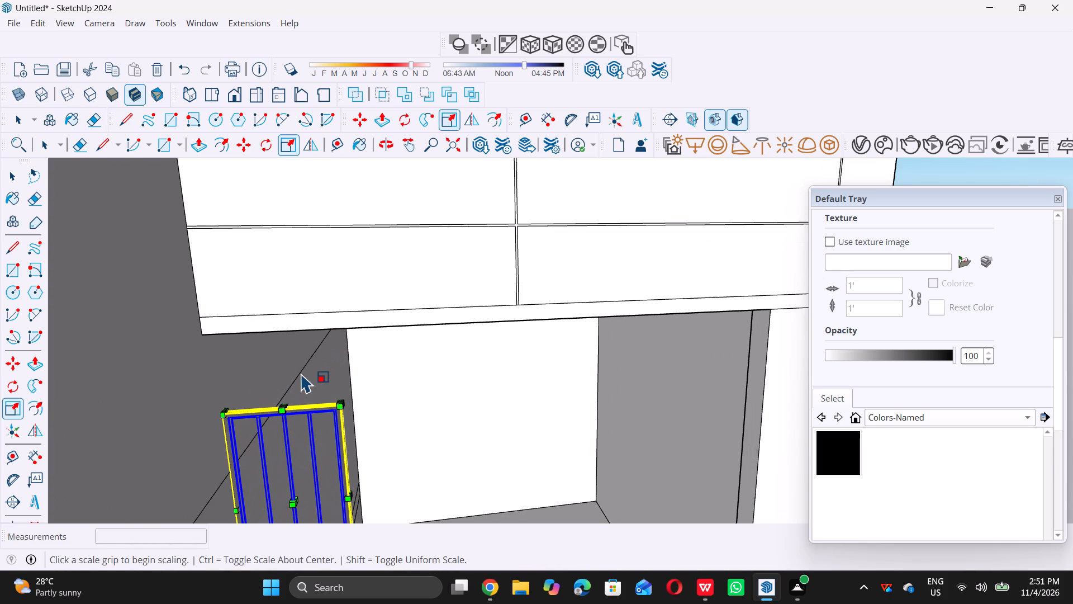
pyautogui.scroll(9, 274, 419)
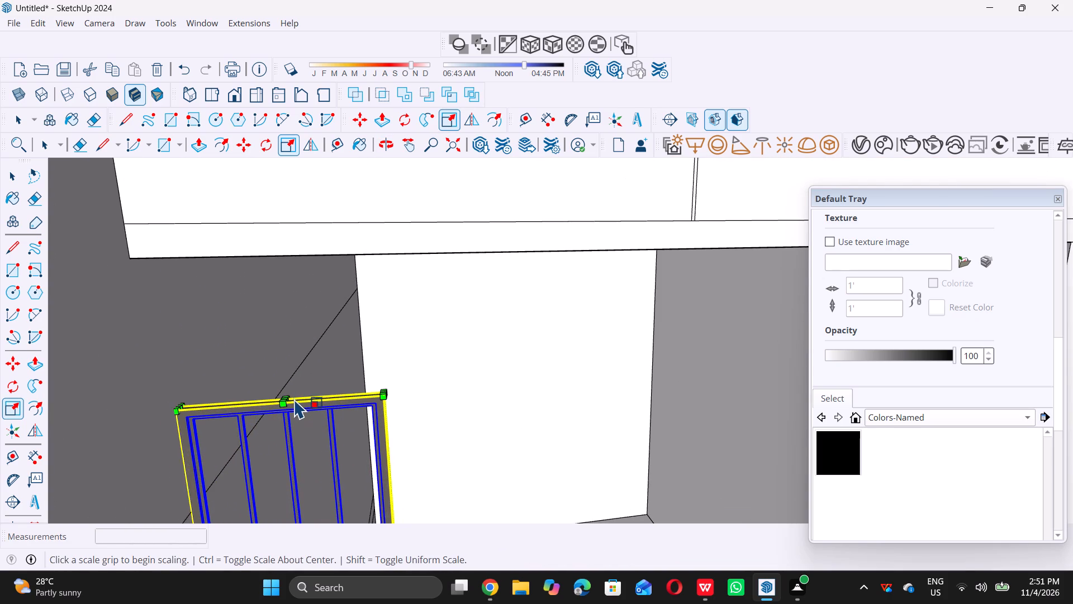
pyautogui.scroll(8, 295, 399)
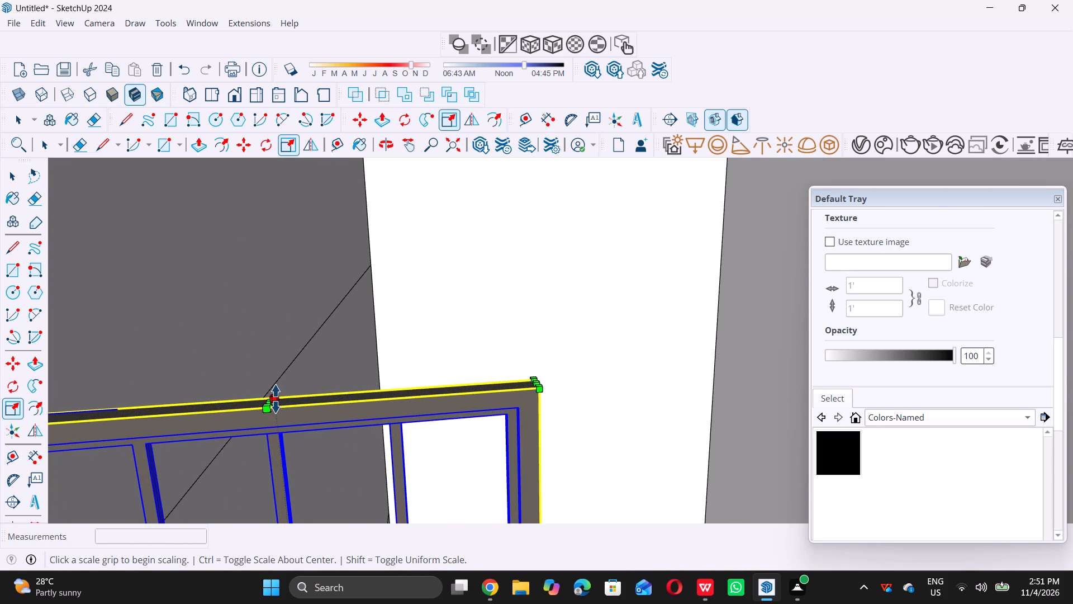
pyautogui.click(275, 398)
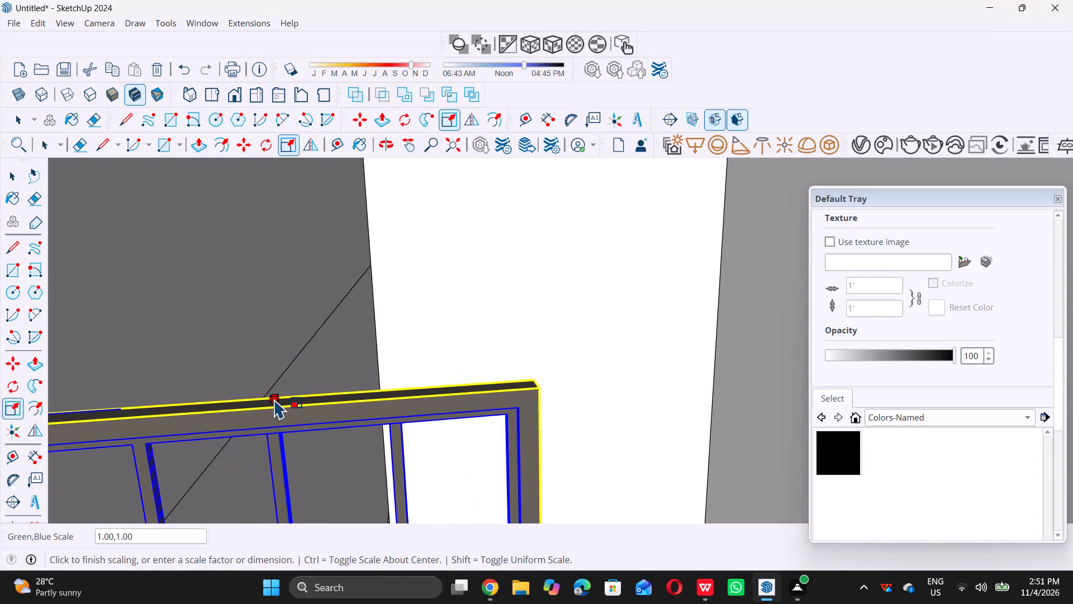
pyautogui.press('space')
# Stretch the window frame vertically by about 1.42 from its top face up to the underside of the band above the opening.
pyautogui.scroll(-2, 349, 441)
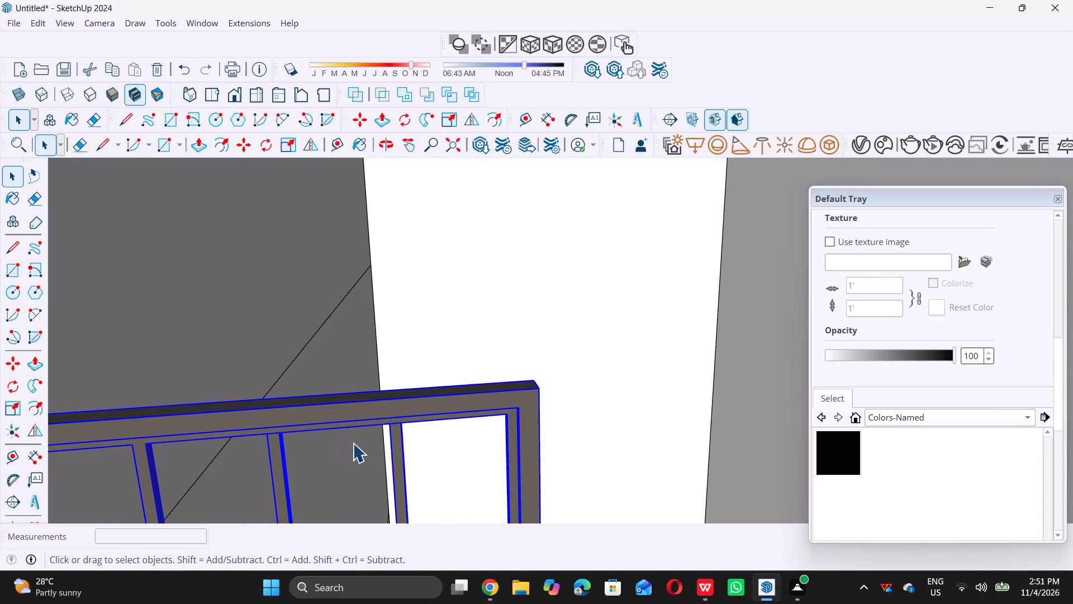
pyautogui.scroll(-6, 353, 443)
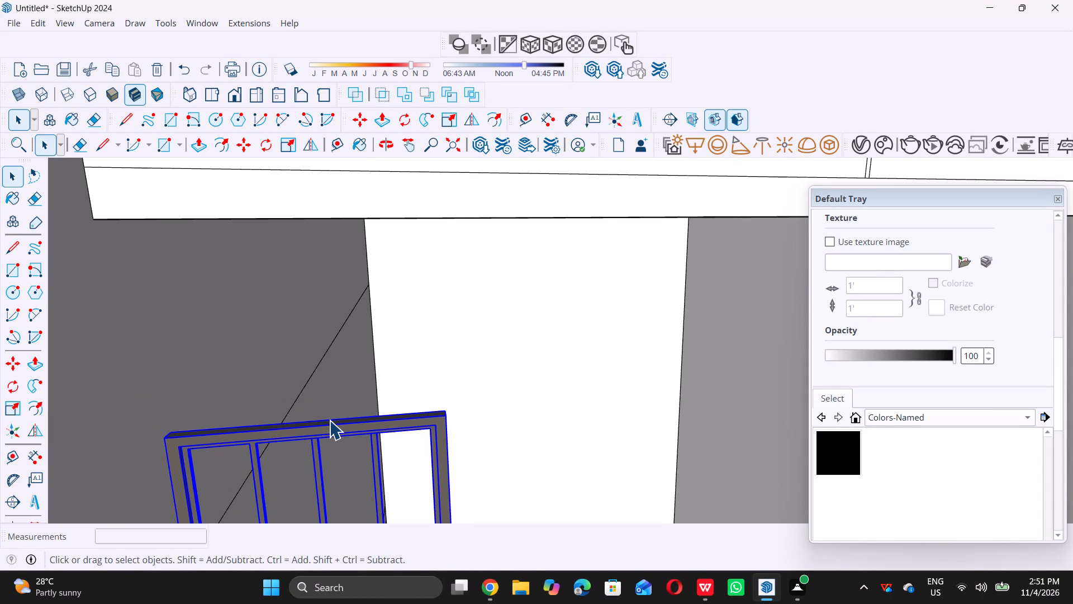
pyautogui.press('s')
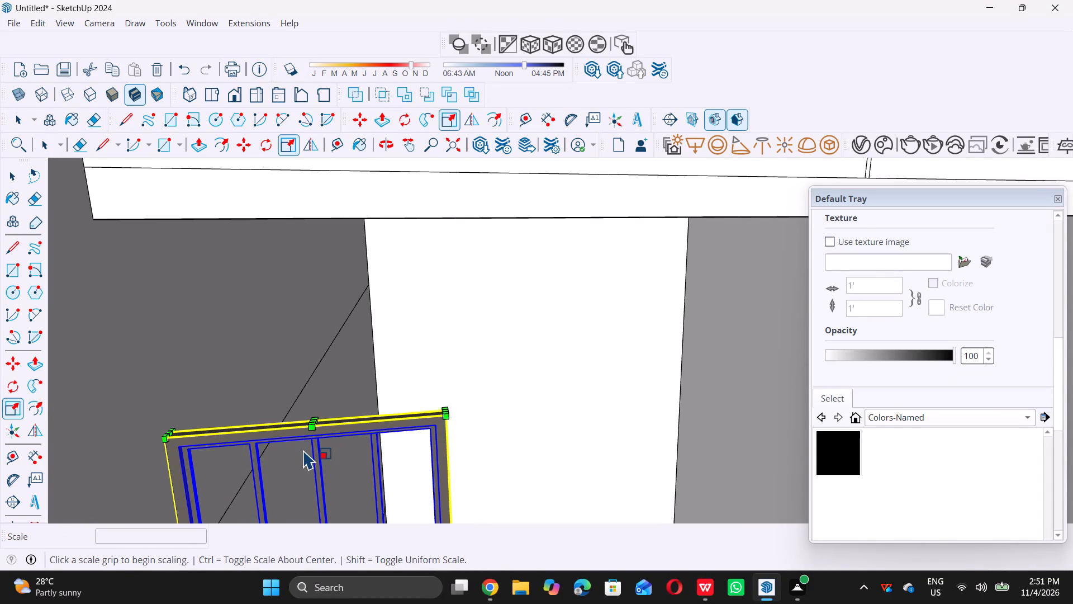
pyautogui.scroll(6, 327, 409)
pyautogui.scroll(-6, 320, 410)
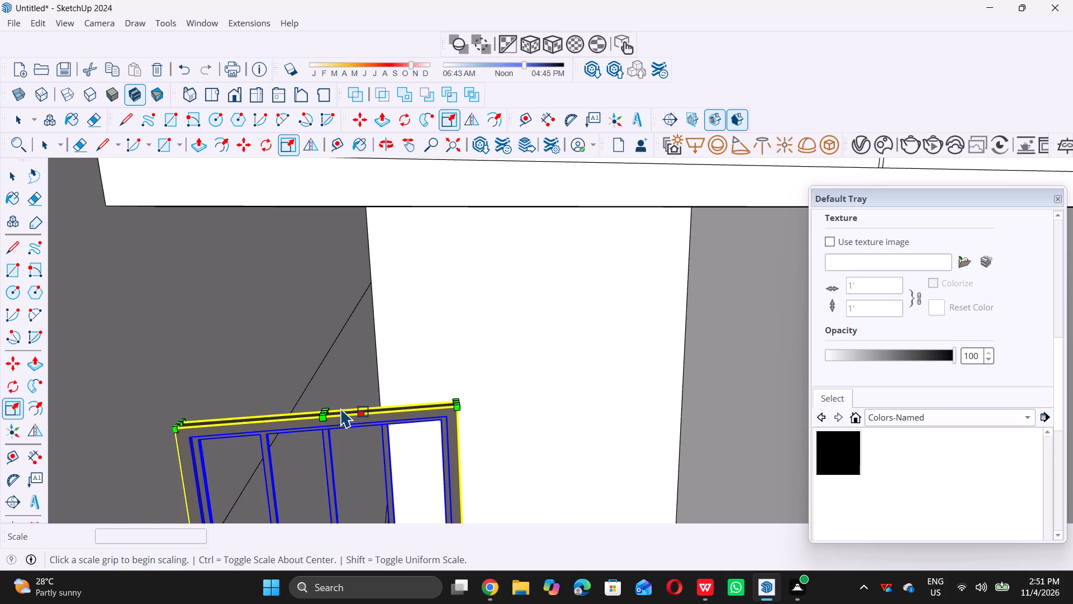
pyautogui.scroll(1, 341, 408)
pyautogui.scroll(-6, 421, 371)
pyautogui.moveTo(524, 390); pyautogui.dragTo(467, 417, button='middle')
pyautogui.scroll(2, 419, 384)
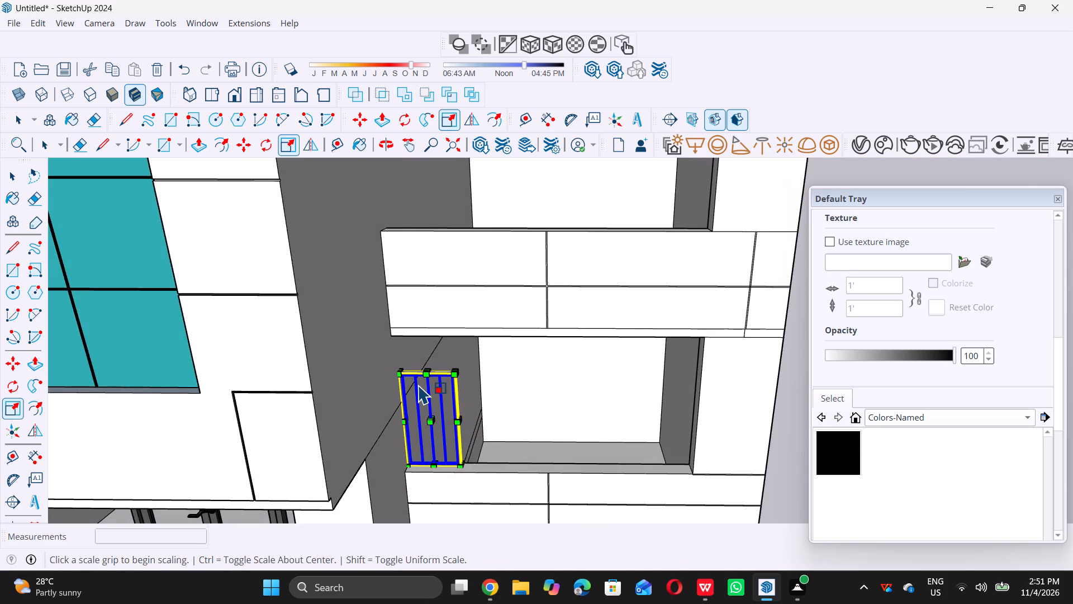
pyautogui.scroll(18, 419, 384)
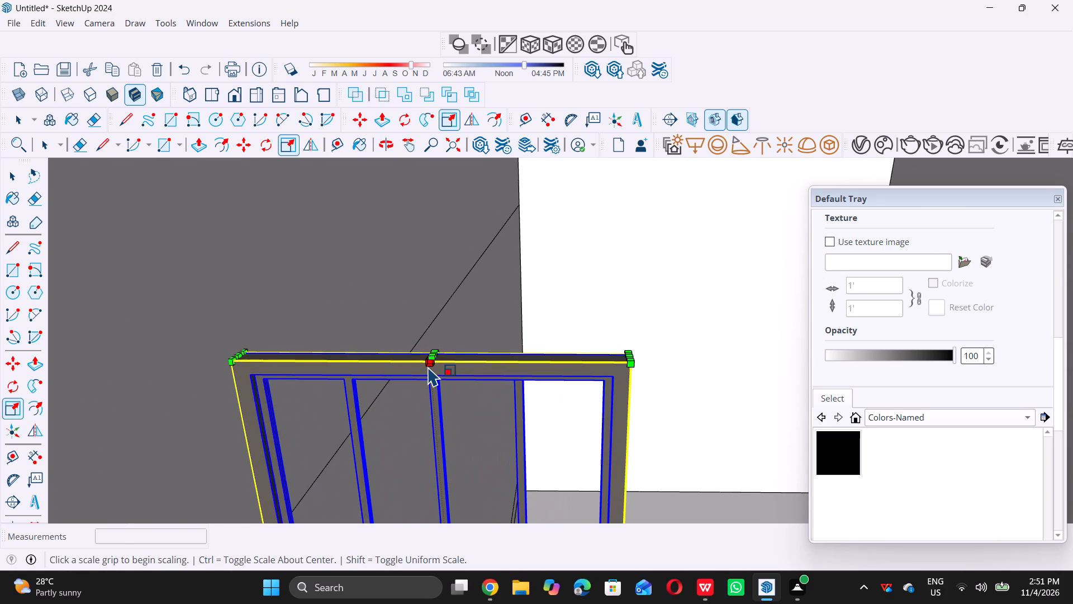
pyautogui.scroll(17, 428, 366)
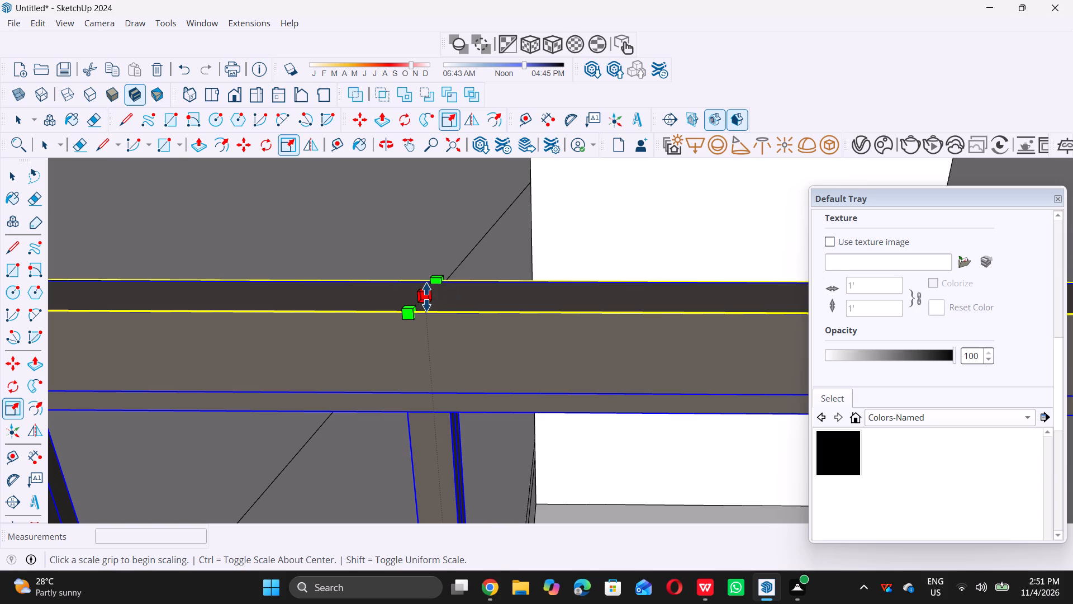
pyautogui.doubleClick(426, 297)
pyautogui.scroll(-17, 426, 297)
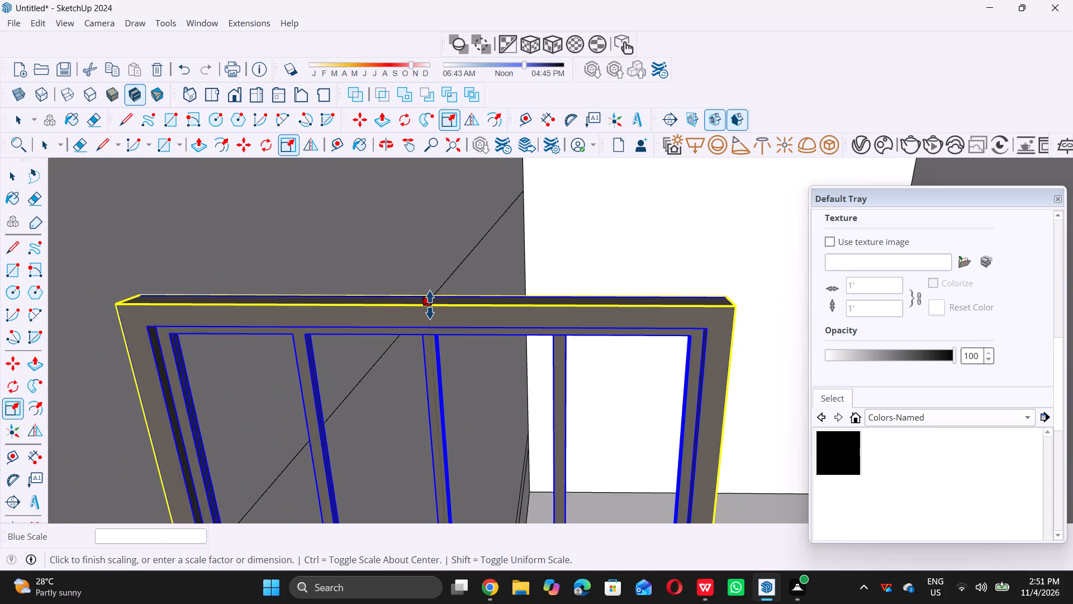
pyautogui.scroll(-17, 430, 305)
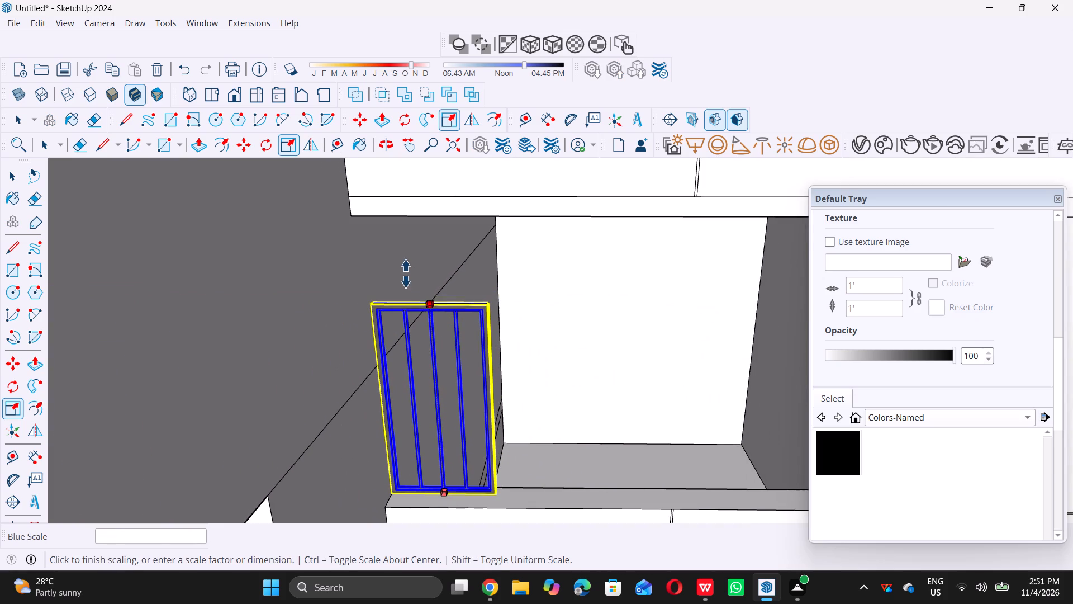
pyautogui.click(431, 210)
# Stretch the window frame along the red axis by about 5.33 from its outer side to the far edge of the wing's opening.
pyautogui.scroll(-5, 492, 358)
pyautogui.moveTo(492, 424); pyautogui.dragTo(366, 395, button='middle')
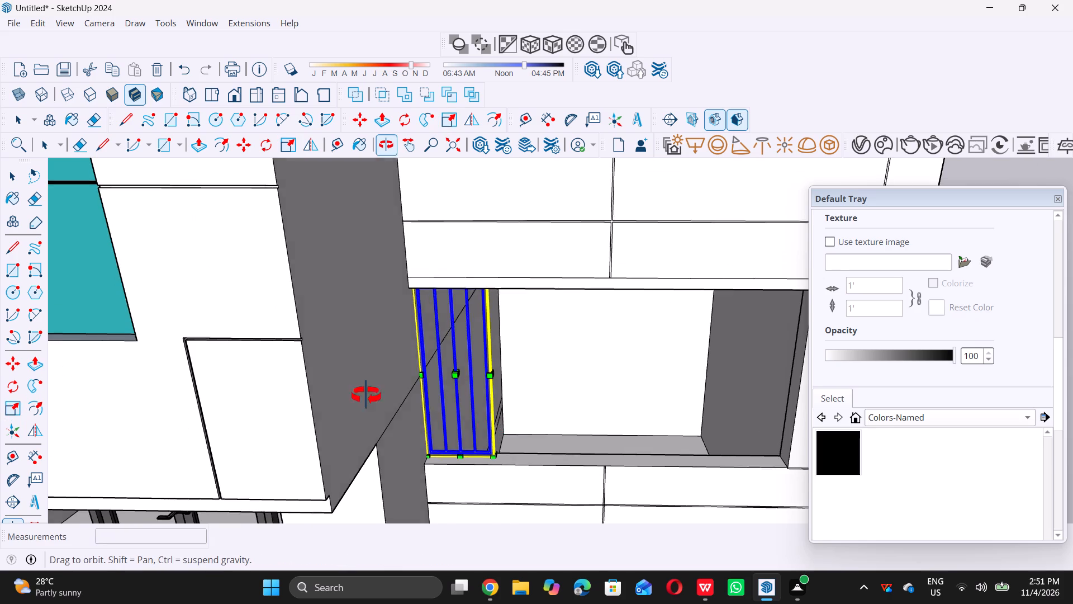
pyautogui.moveTo(366, 395); pyautogui.dragTo(355, 397, button='middle')
pyautogui.scroll(8, 541, 375)
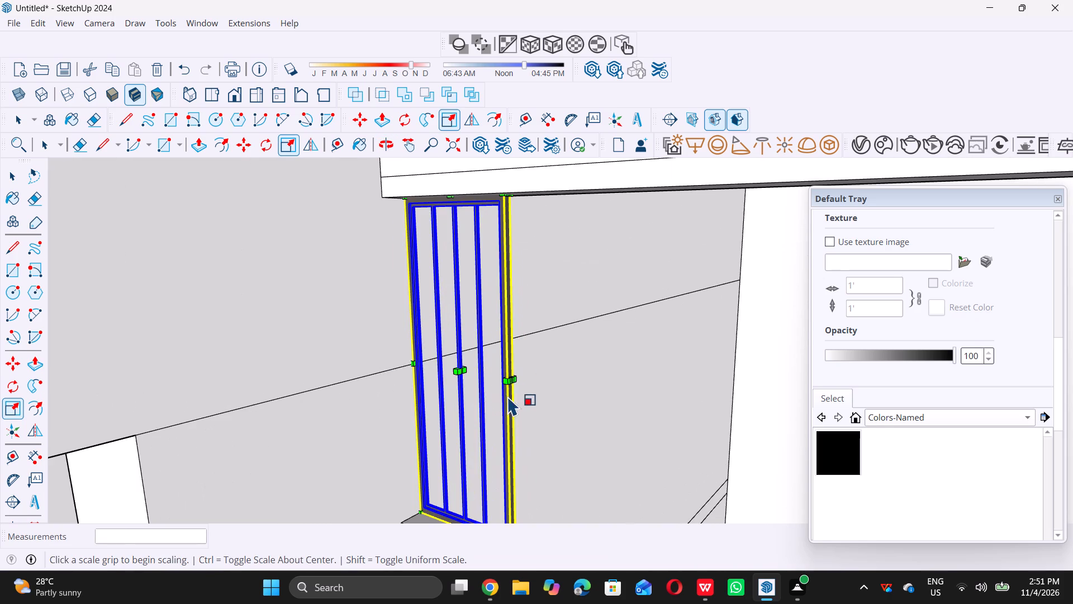
pyautogui.scroll(2, 508, 396)
pyautogui.scroll(3, 406, 465)
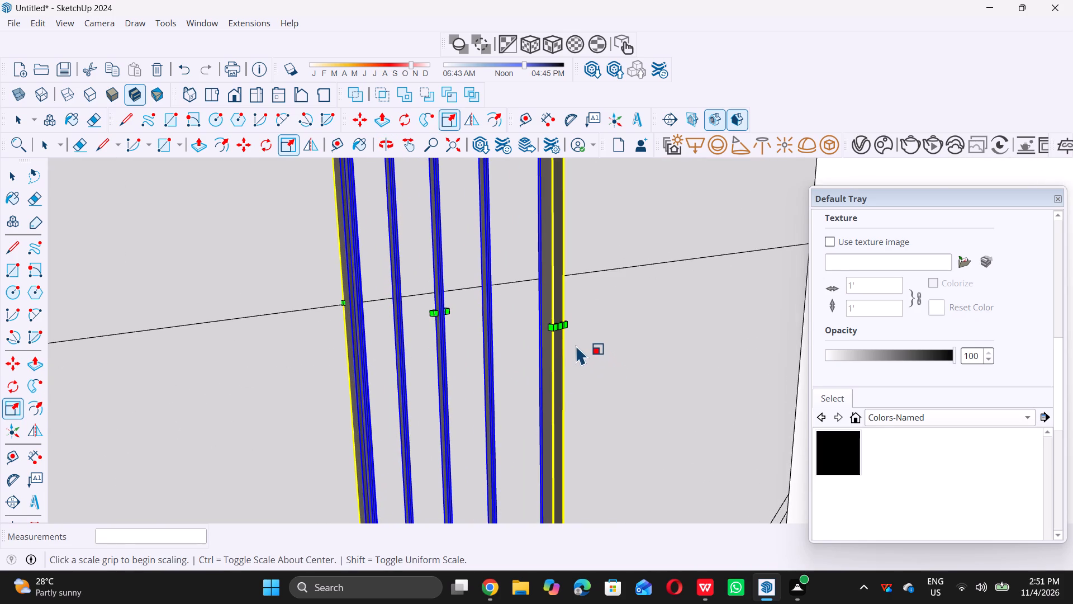
pyautogui.scroll(6, 565, 329)
pyautogui.scroll(-4, 557, 327)
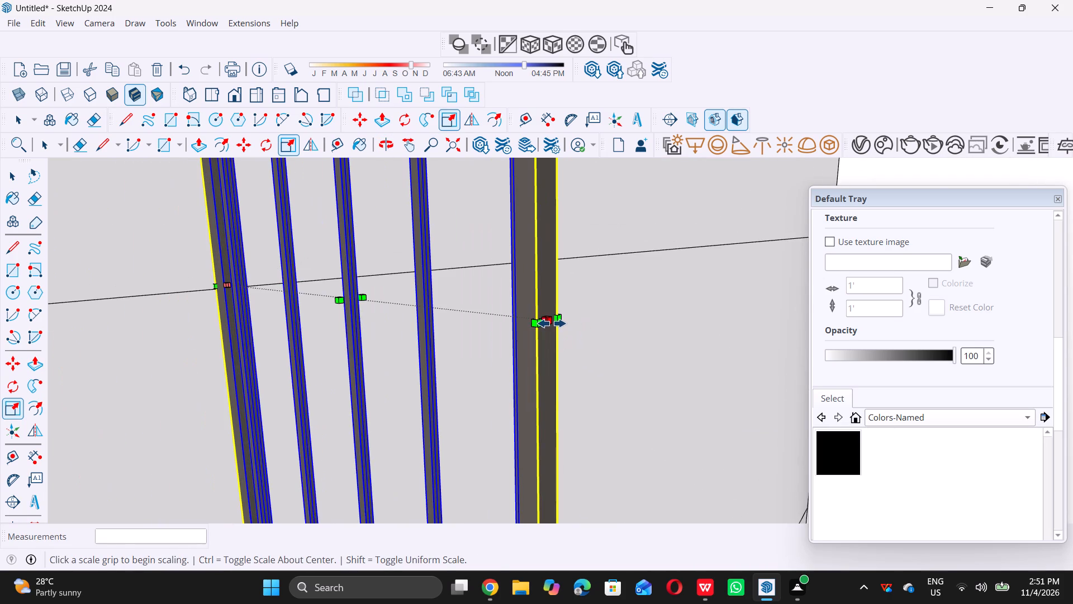
pyautogui.click(552, 323)
pyautogui.scroll(-12, 581, 349)
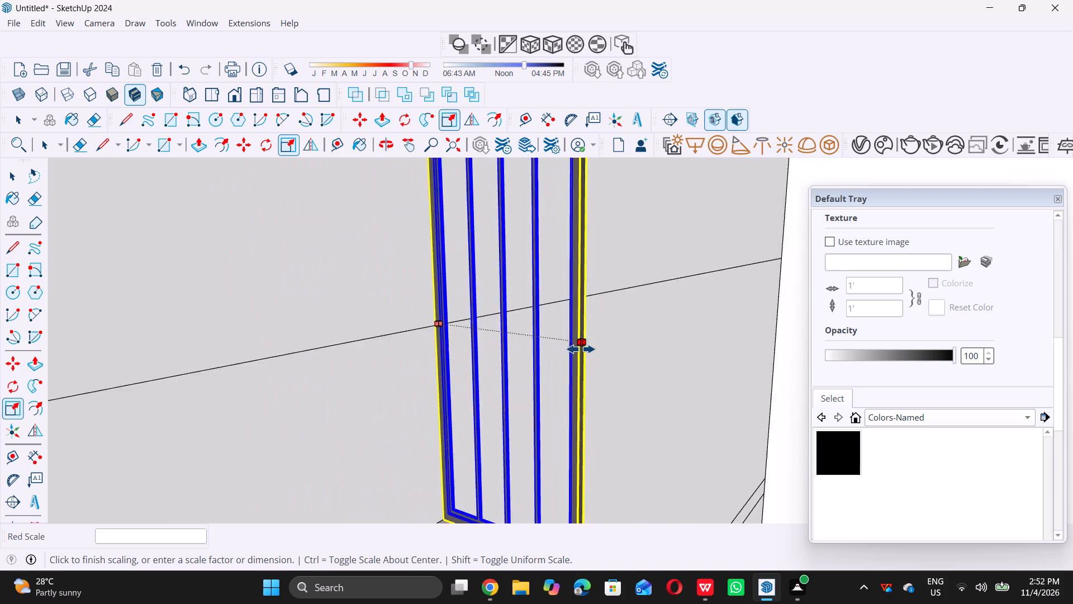
pyautogui.scroll(-11, 581, 349)
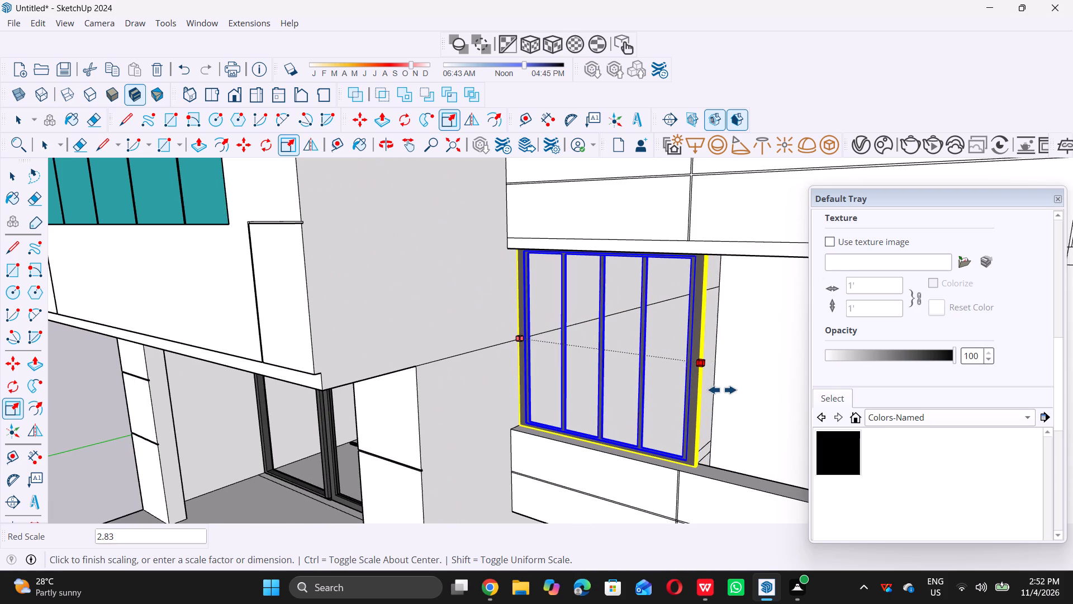
pyautogui.scroll(-9, 707, 393)
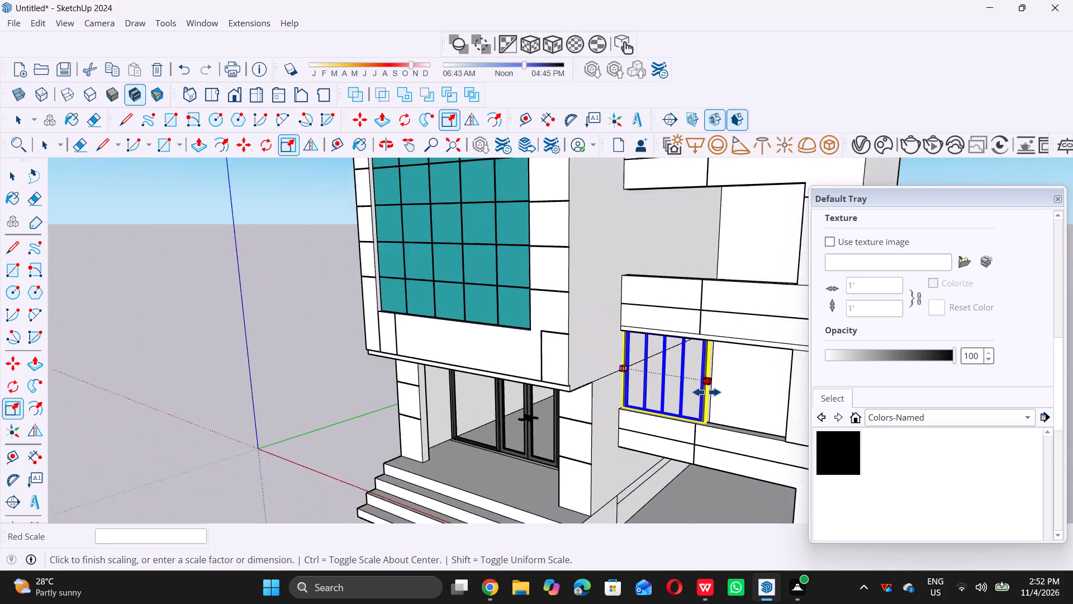
pyautogui.scroll(-4, 706, 392)
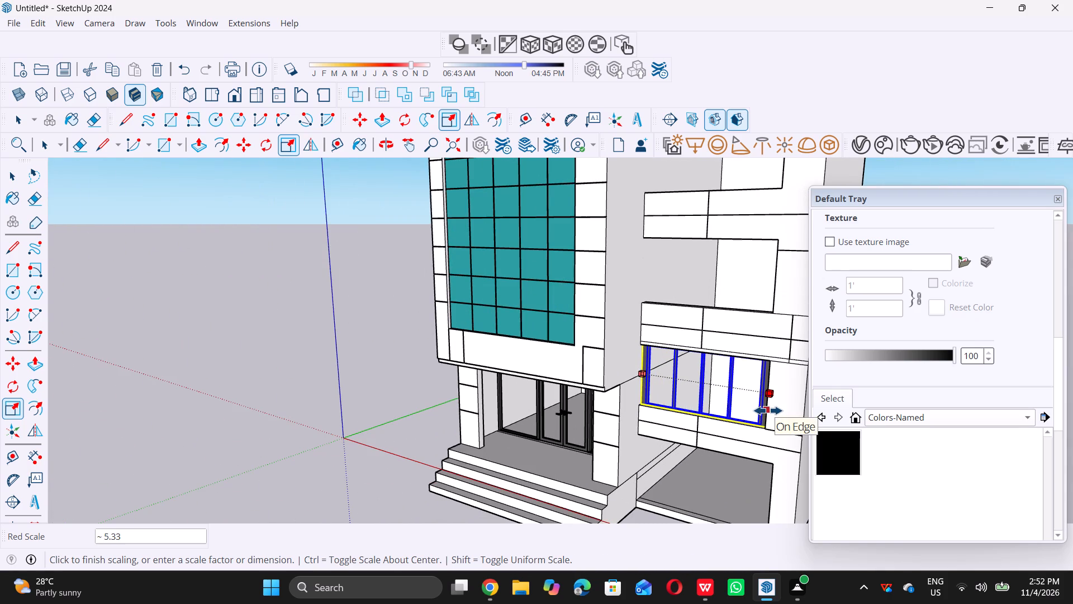
pyautogui.doubleClick(768, 410)
pyautogui.press('space')
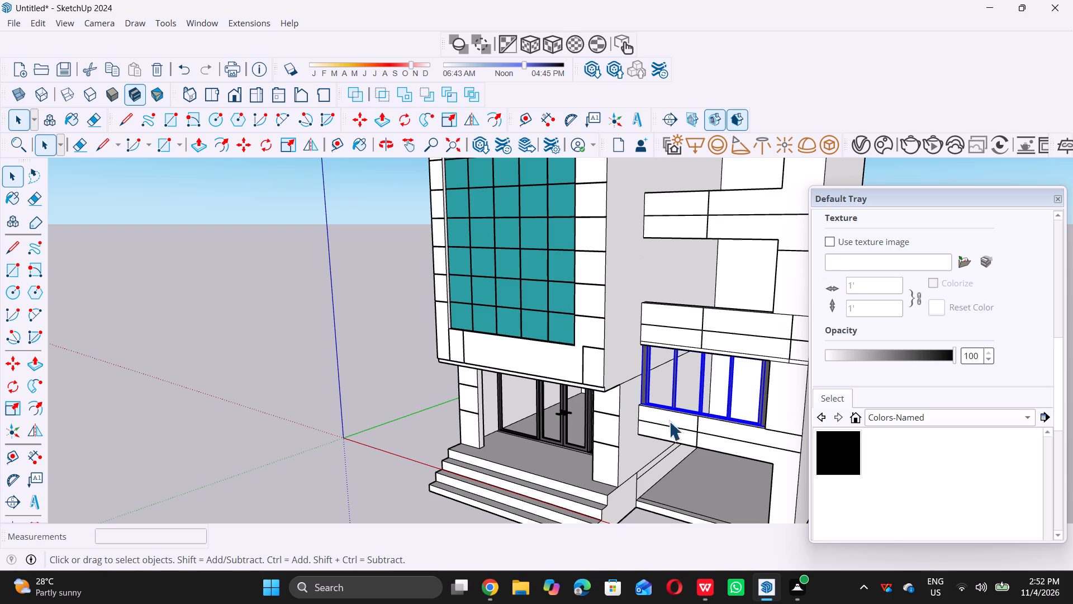
# Deselect the window frame and examine its fit in the wing's first opening from the front and from a distance.
pyautogui.scroll(-11, 645, 411)
pyautogui.click(388, 378)
pyautogui.scroll(-4, 425, 396)
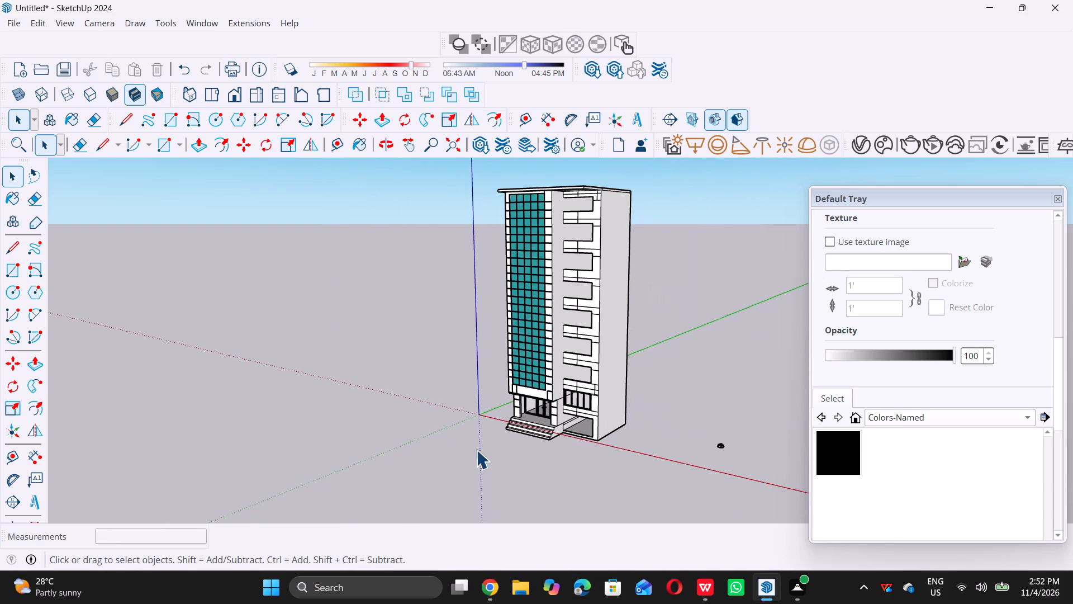
pyautogui.moveTo(491, 450); pyautogui.dragTo(661, 396, button='middle')
pyautogui.middleClick(661, 396)
pyautogui.scroll(6, 638, 399)
pyautogui.scroll(7, 523, 403)
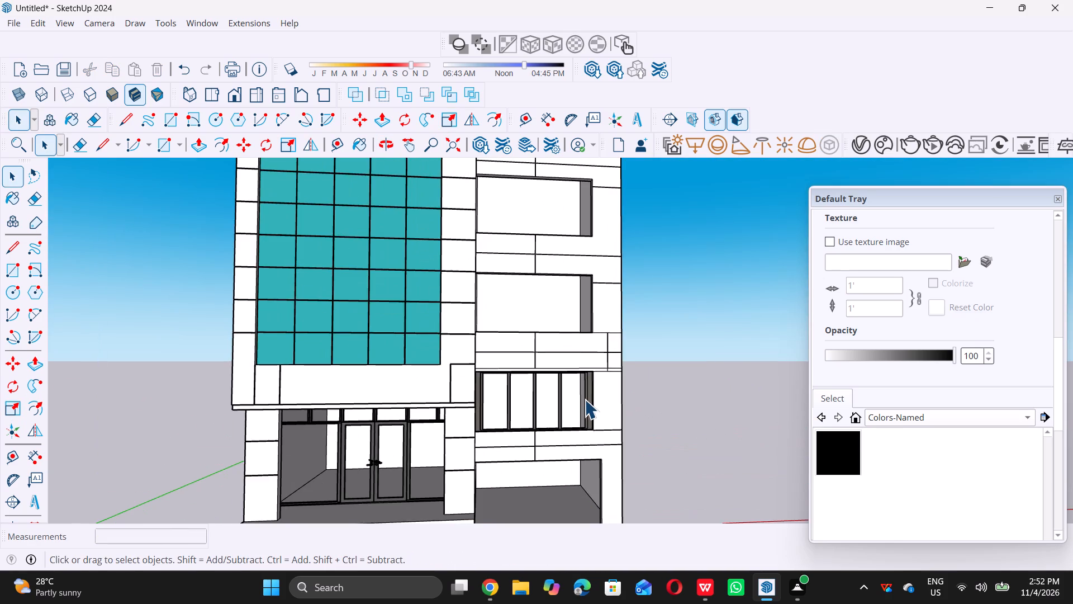
pyautogui.scroll(7, 585, 399)
pyautogui.scroll(-7, 581, 395)
pyautogui.moveTo(577, 376); pyautogui.dragTo(547, 431, button='middle')
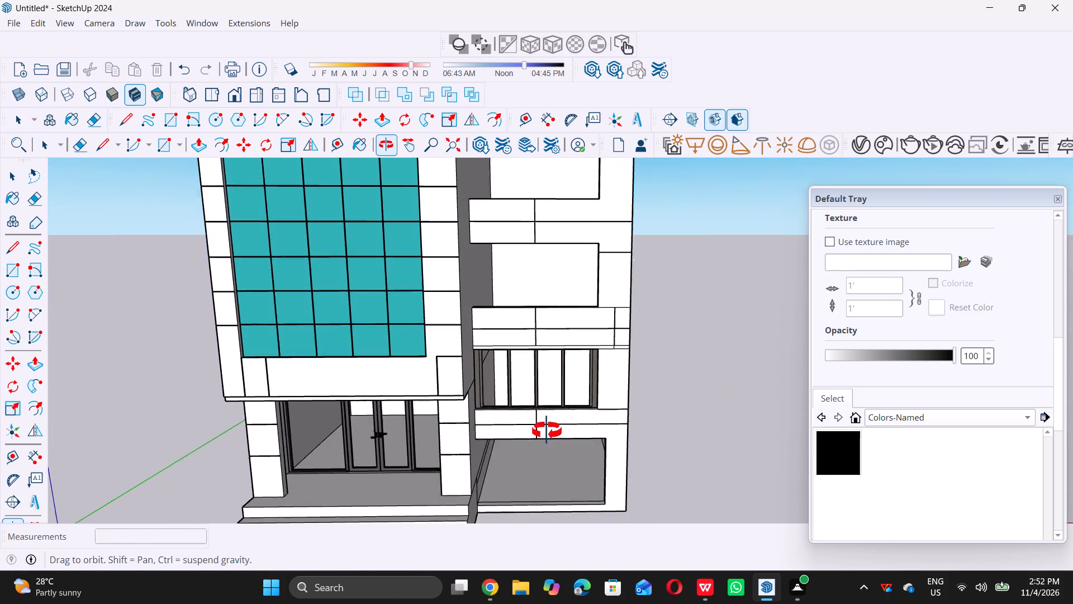
pyautogui.moveTo(547, 431); pyautogui.dragTo(546, 432, button='middle')
pyautogui.scroll(13, 545, 410)
pyautogui.scroll(-8, 545, 410)
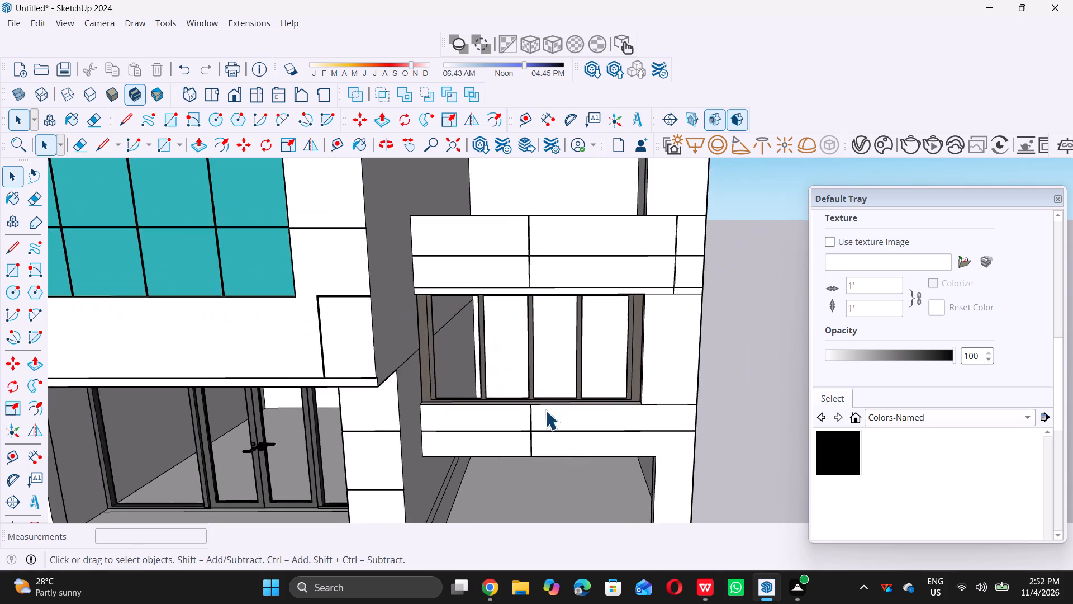
pyautogui.scroll(-16, 545, 410)
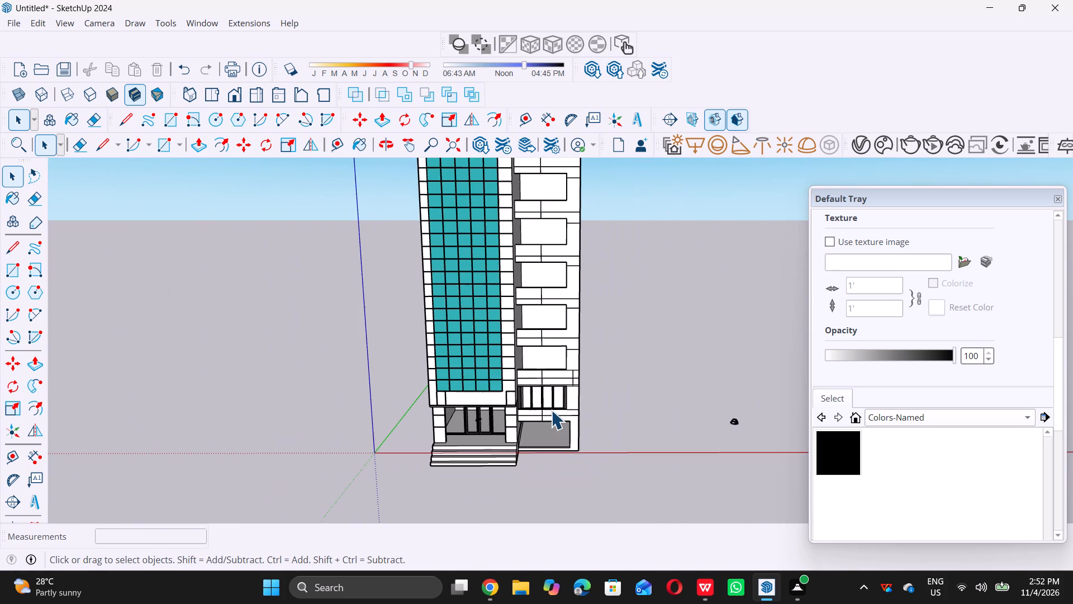
pyautogui.scroll(6, 563, 399)
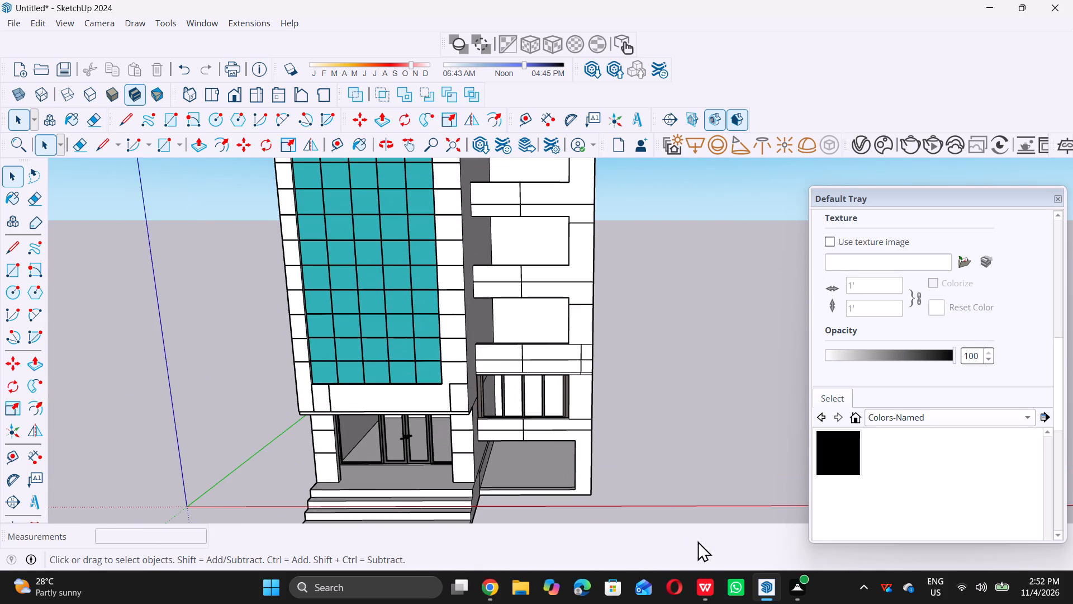
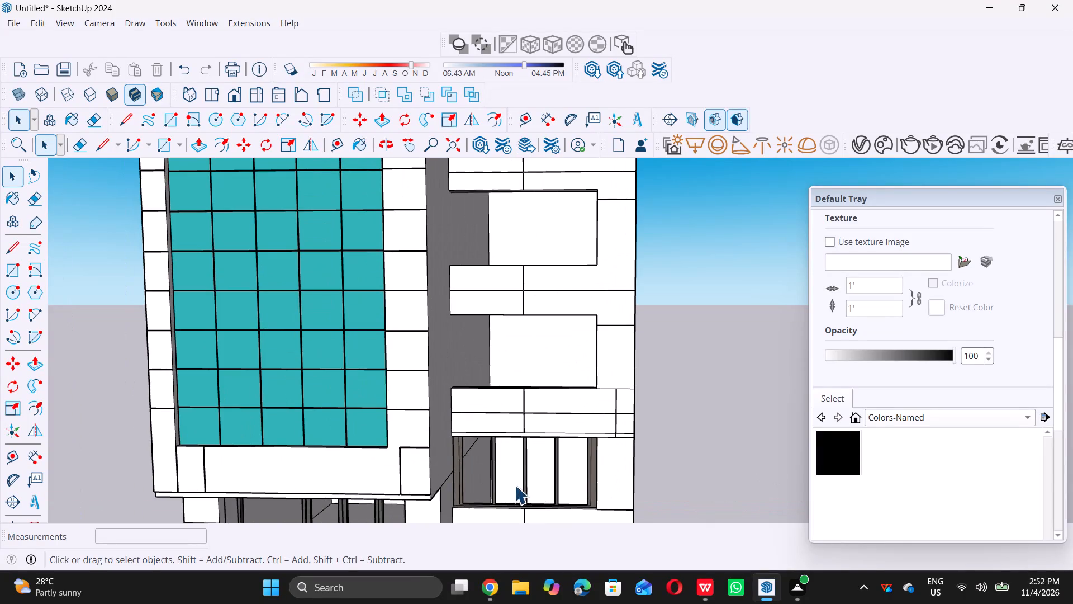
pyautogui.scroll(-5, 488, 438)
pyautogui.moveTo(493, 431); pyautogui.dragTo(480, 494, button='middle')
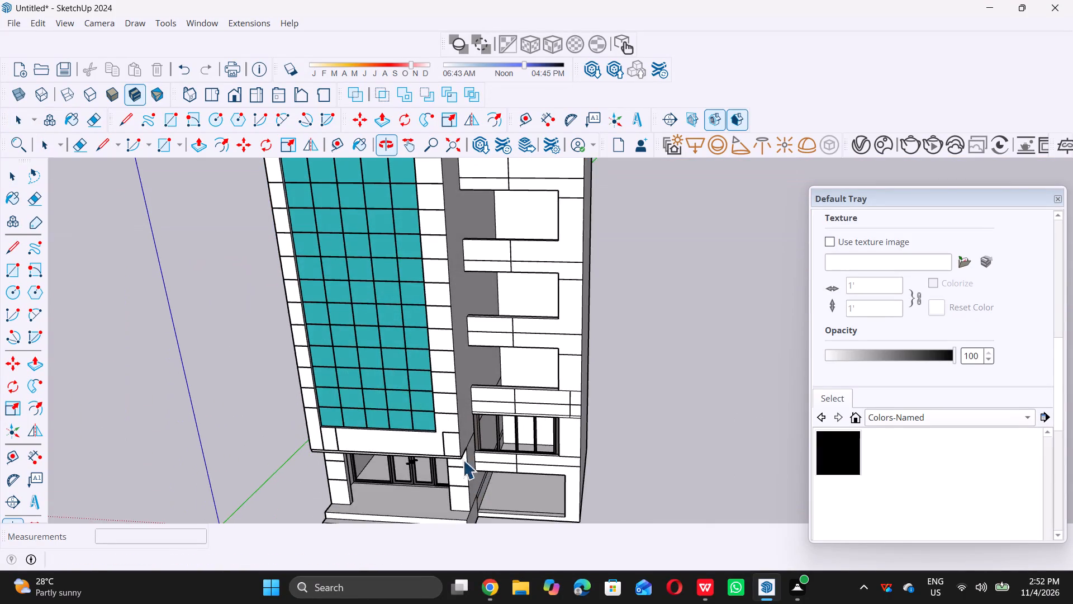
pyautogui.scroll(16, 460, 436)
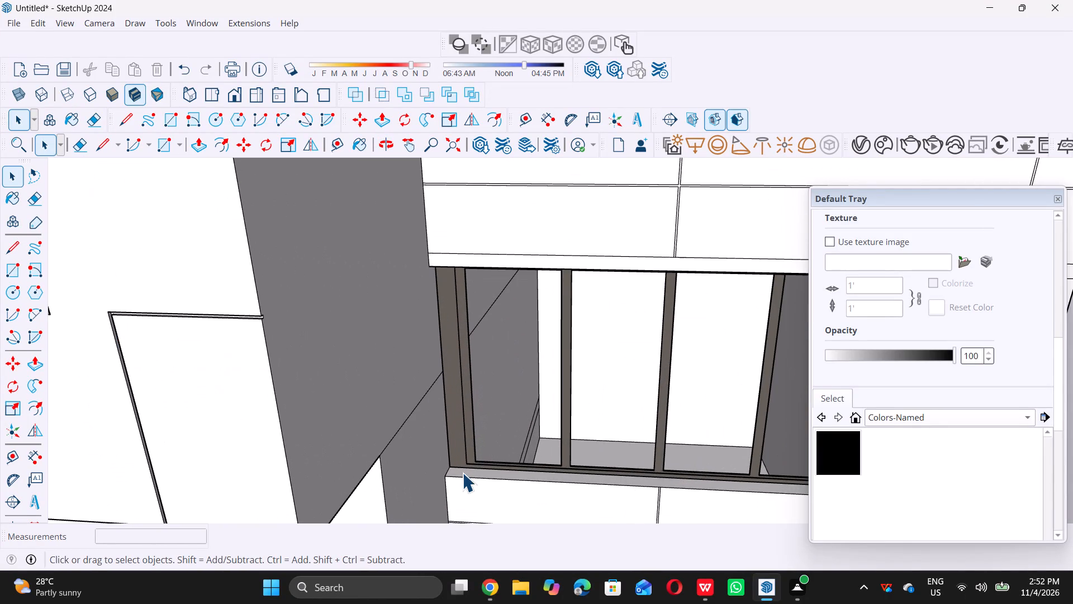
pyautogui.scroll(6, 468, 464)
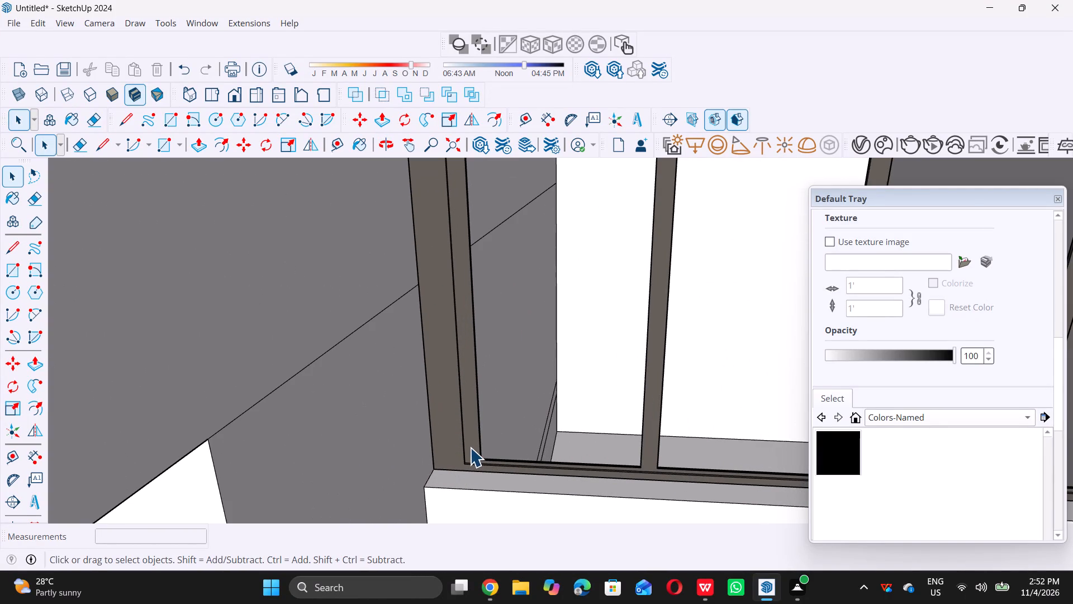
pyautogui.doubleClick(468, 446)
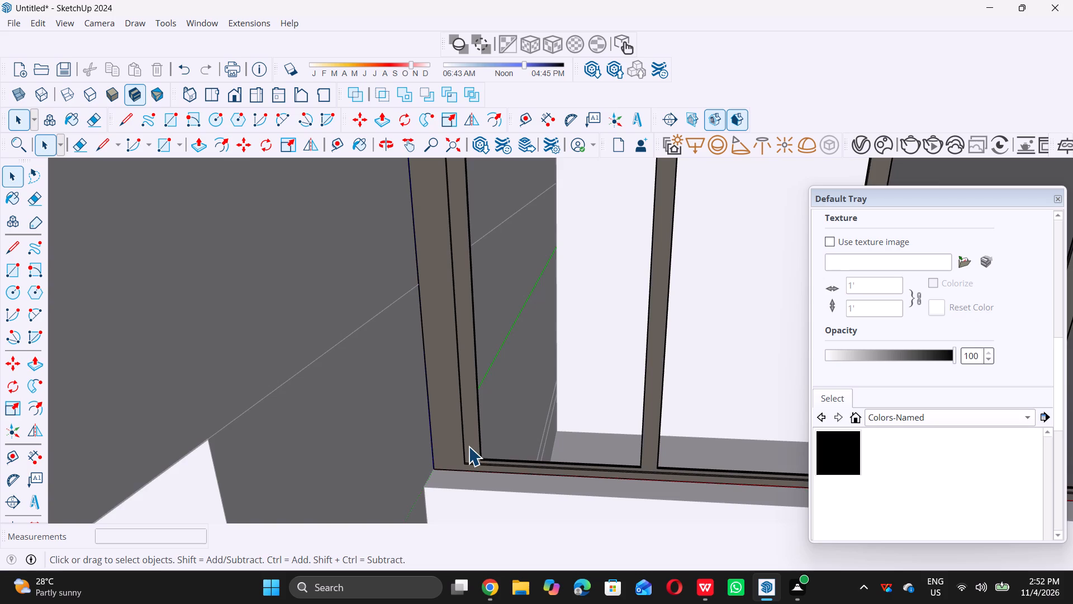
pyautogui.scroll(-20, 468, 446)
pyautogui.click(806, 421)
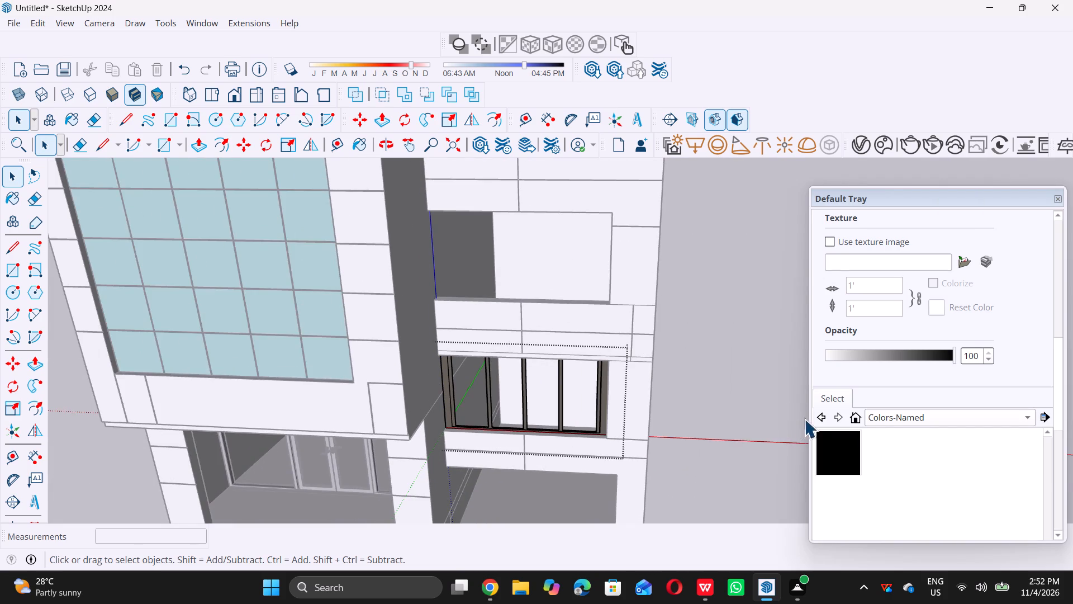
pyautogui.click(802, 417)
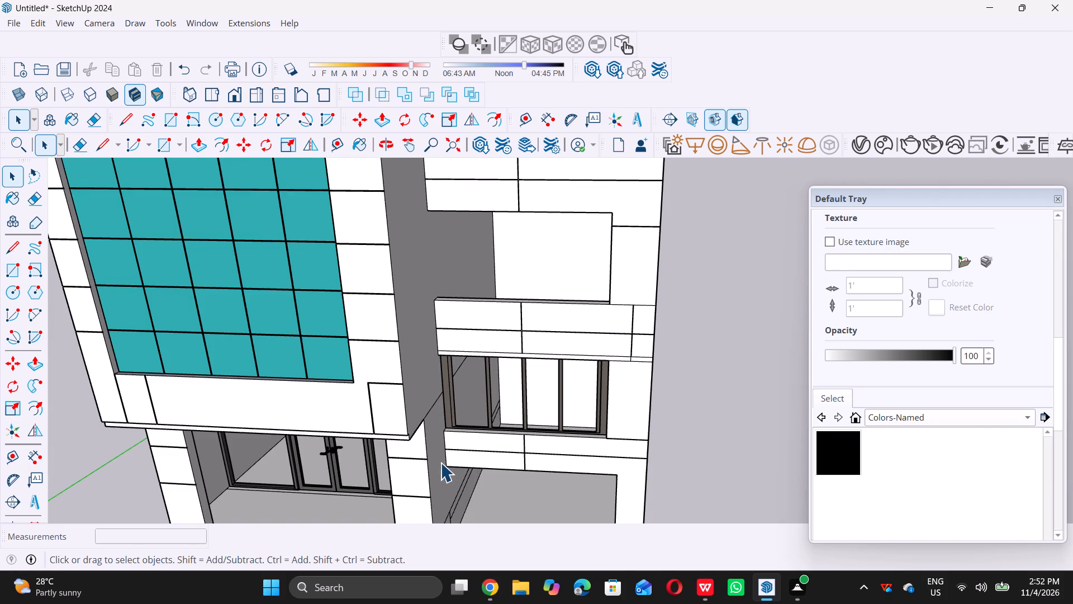
# Copy the window frame from the wing's first opening about 10' straight up, seating its lower corner on the second opening's sill.
pyautogui.scroll(6, 446, 426)
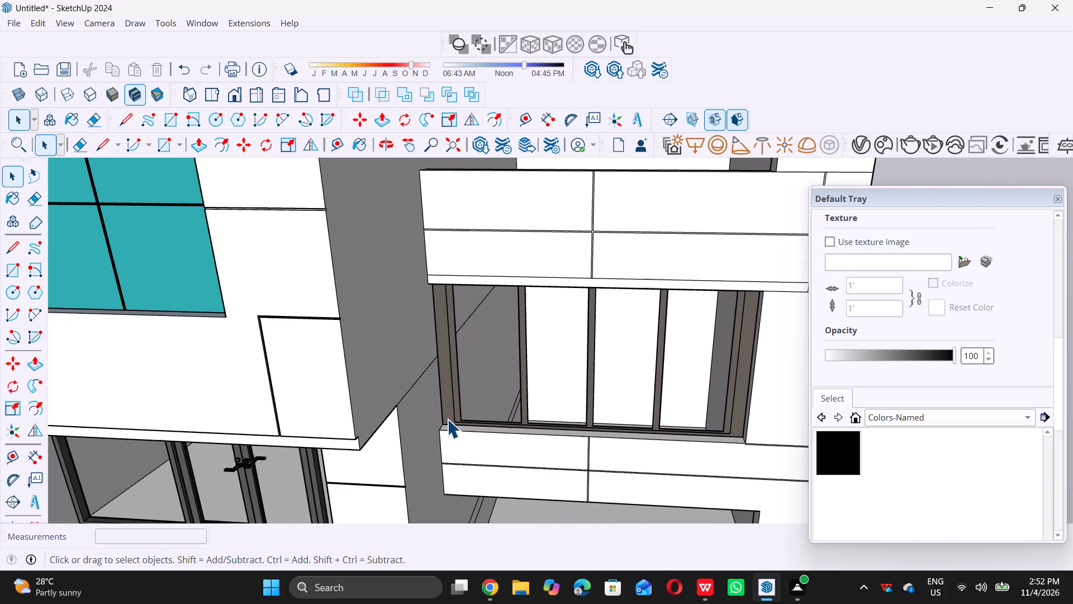
pyautogui.click(447, 419)
pyautogui.scroll(-3, 447, 419)
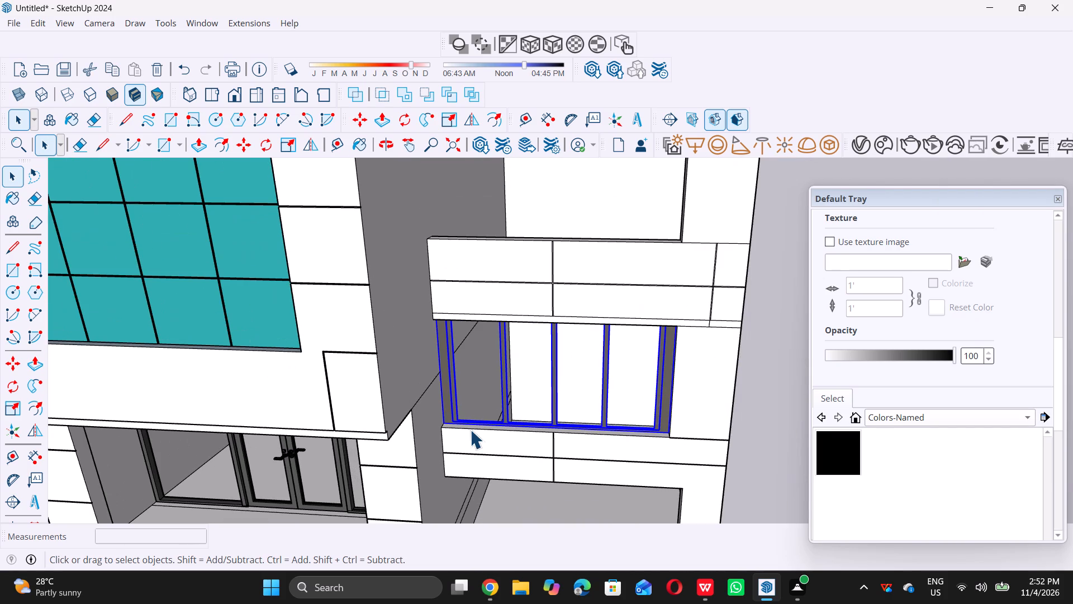
pyautogui.press('m')
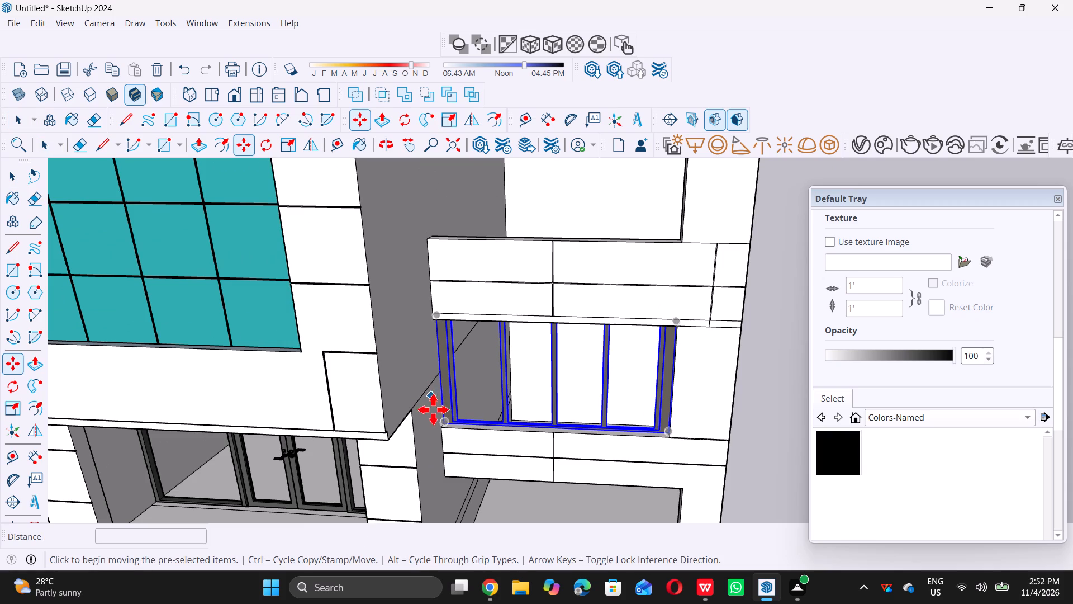
pyautogui.scroll(7, 433, 408)
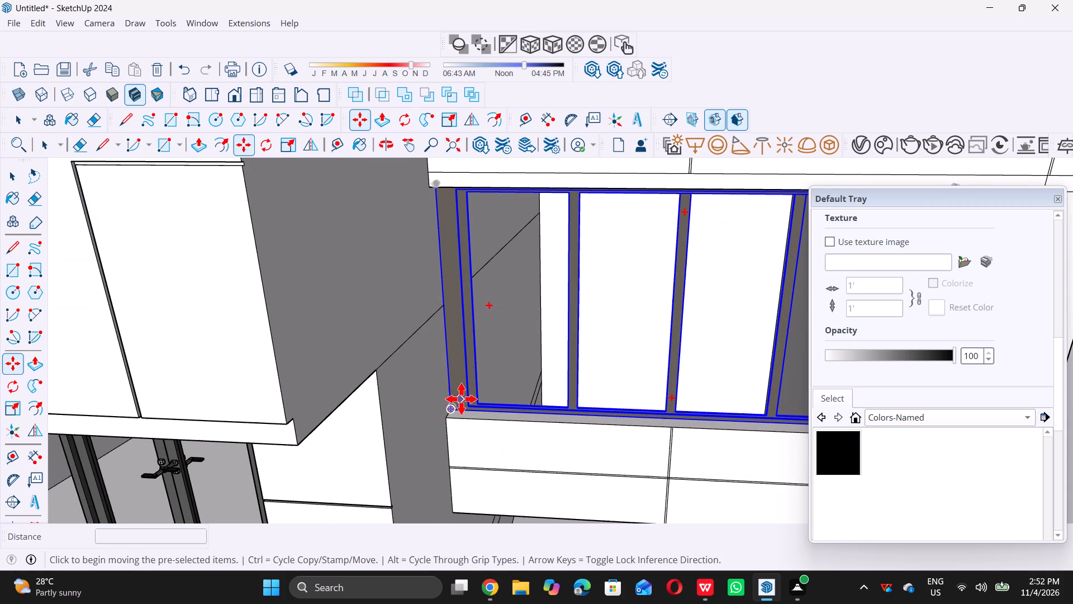
pyautogui.scroll(4, 461, 399)
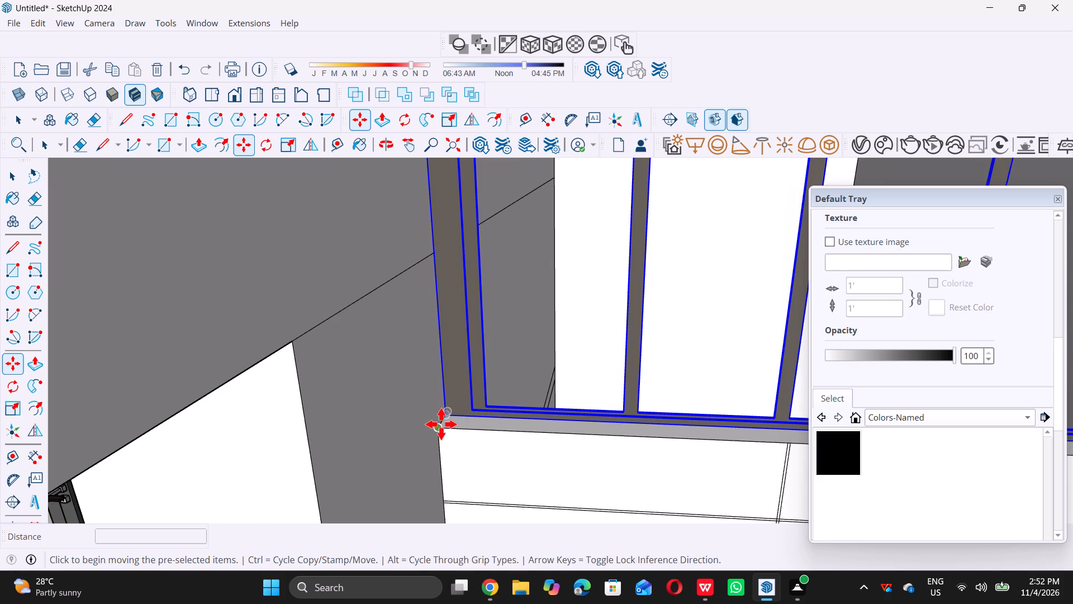
pyautogui.click(445, 418)
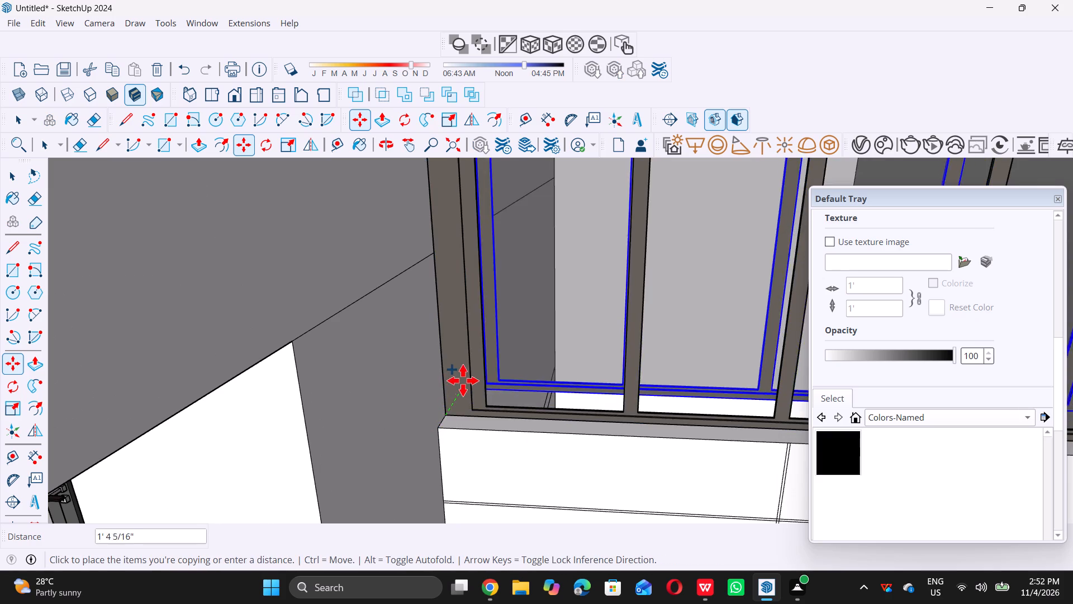
pyautogui.scroll(-20, 463, 379)
pyautogui.scroll(-1, 463, 379)
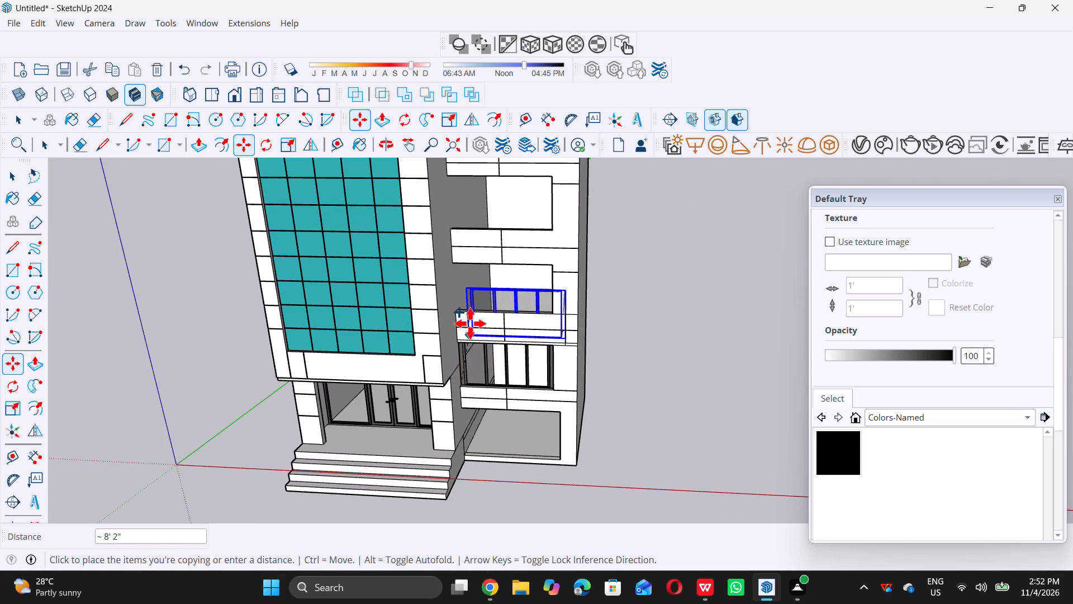
pyautogui.scroll(13, 468, 319)
pyautogui.scroll(8, 445, 304)
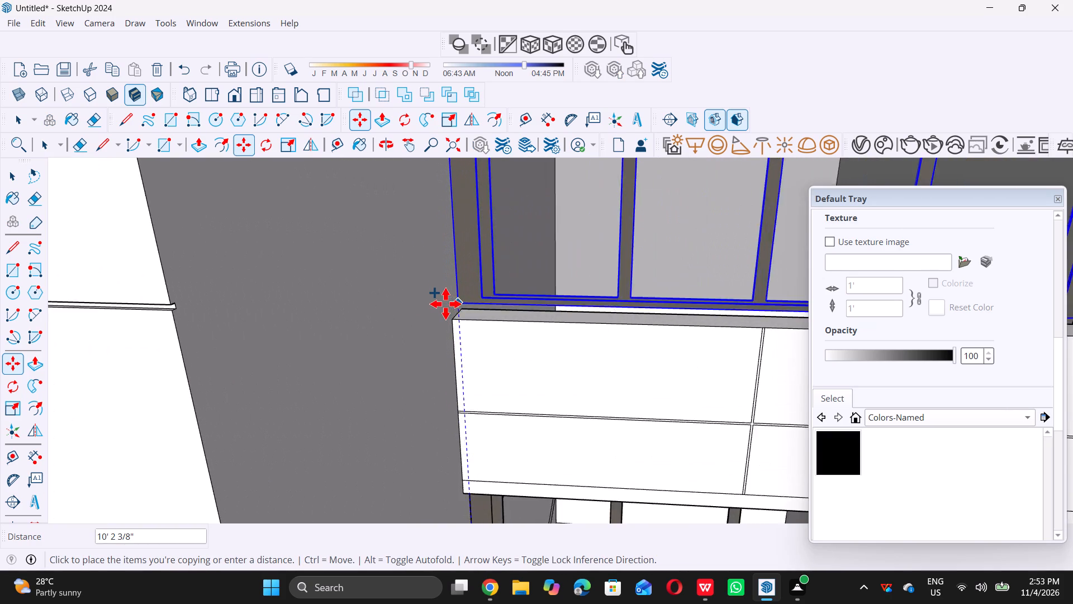
pyautogui.scroll(10, 445, 304)
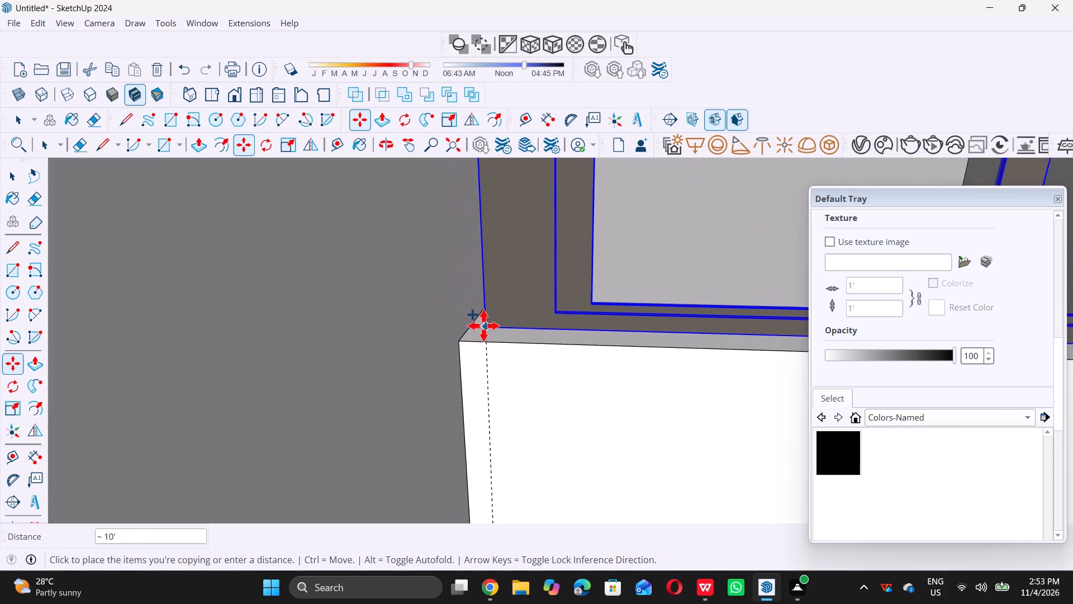
pyautogui.scroll(6, 471, 334)
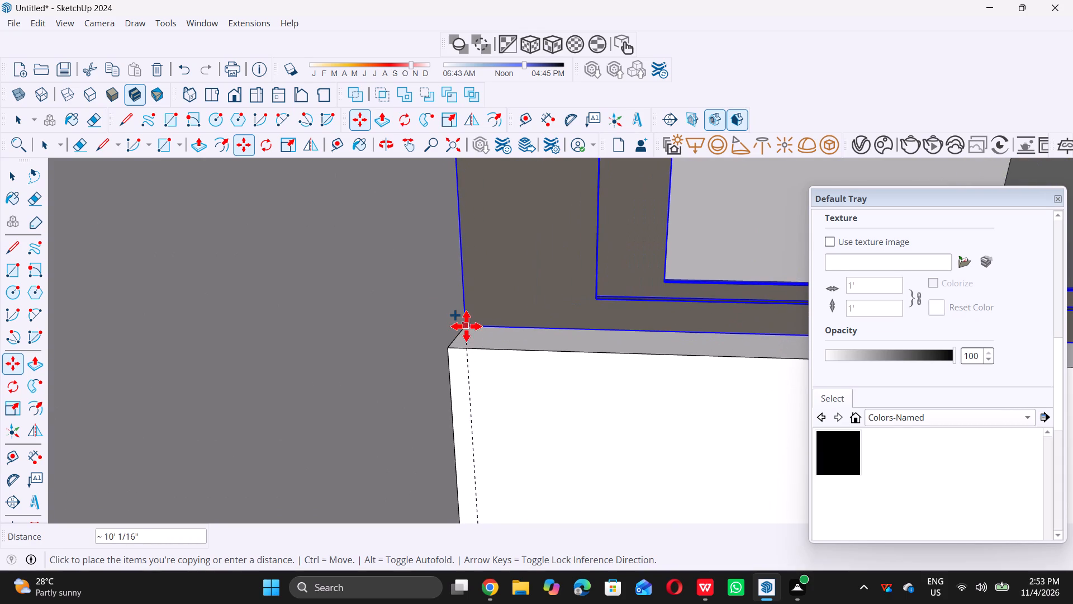
pyautogui.click(468, 320)
pyautogui.press('space')
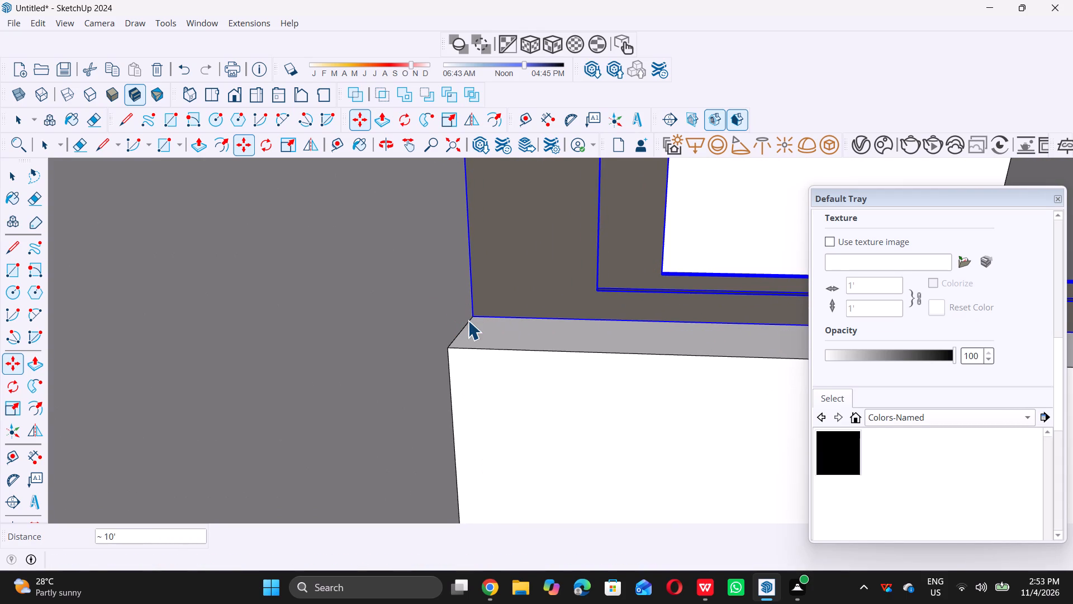
# Examine how the copied window frame fits the wing's second opening, from a distance and close up at its lower corners.
pyautogui.scroll(-20, 468, 320)
pyautogui.scroll(-9, 468, 320)
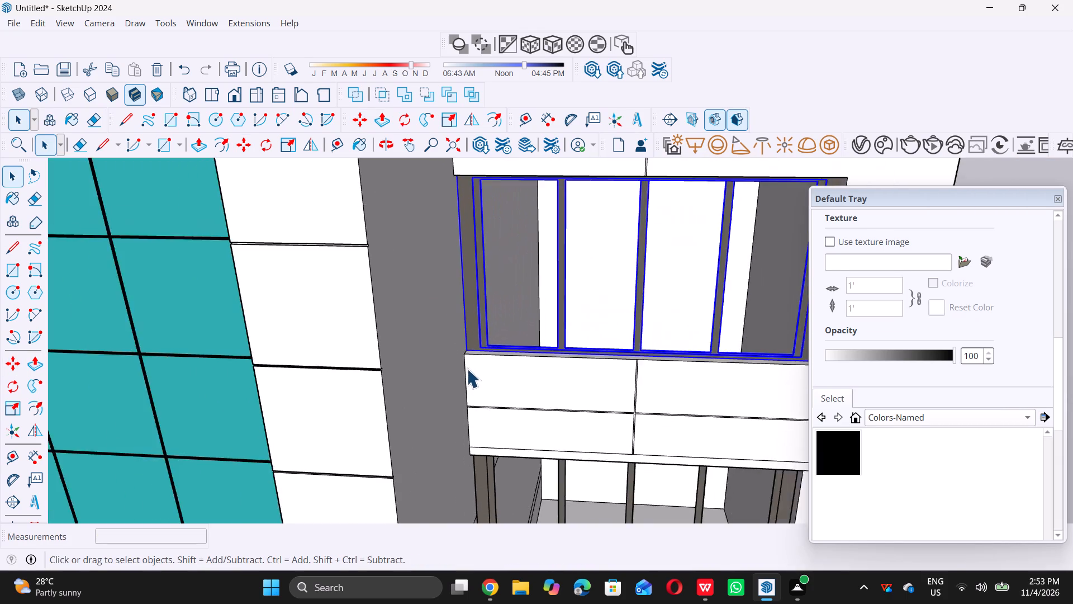
pyautogui.scroll(-3, 467, 369)
pyautogui.moveTo(710, 379); pyautogui.dragTo(676, 319, button='middle')
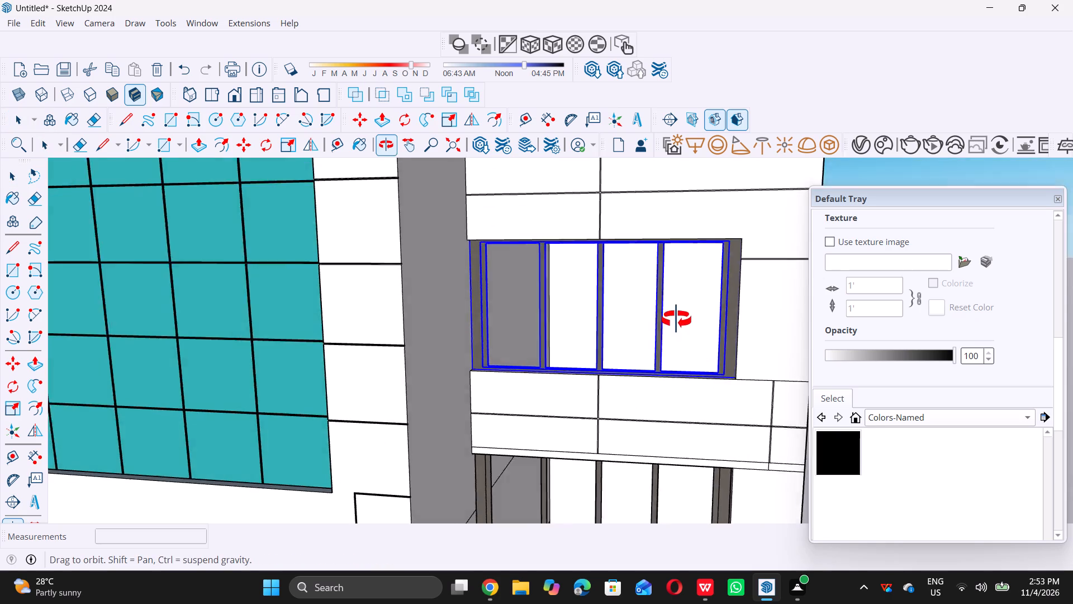
pyautogui.moveTo(676, 319); pyautogui.dragTo(672, 322, button='middle')
pyautogui.scroll(-7, 659, 331)
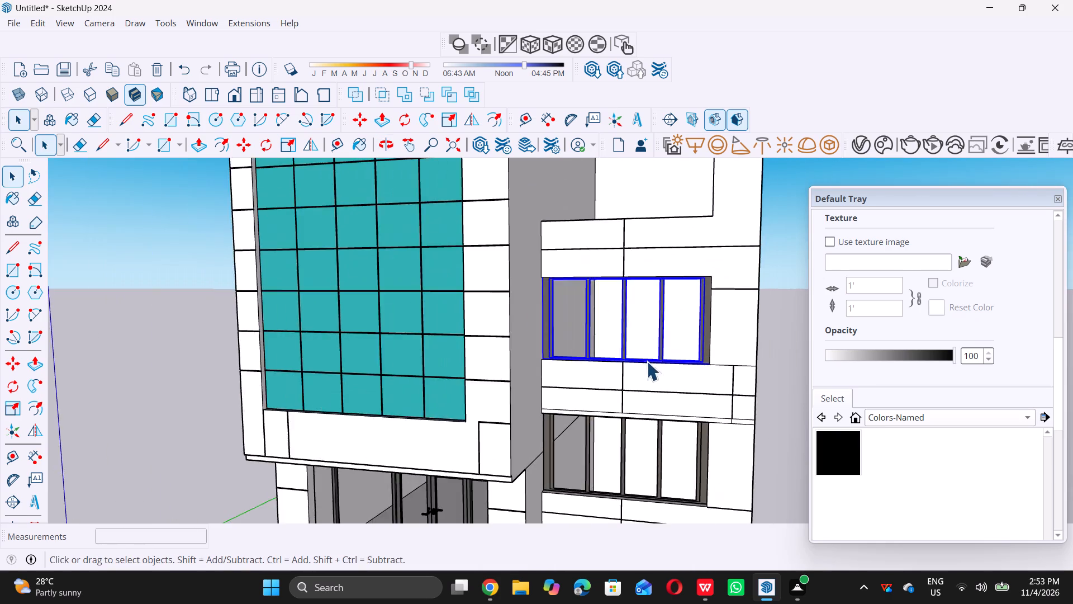
pyautogui.scroll(-2, 647, 361)
pyautogui.moveTo(656, 383); pyautogui.dragTo(683, 400, button='middle')
pyautogui.scroll(14, 673, 360)
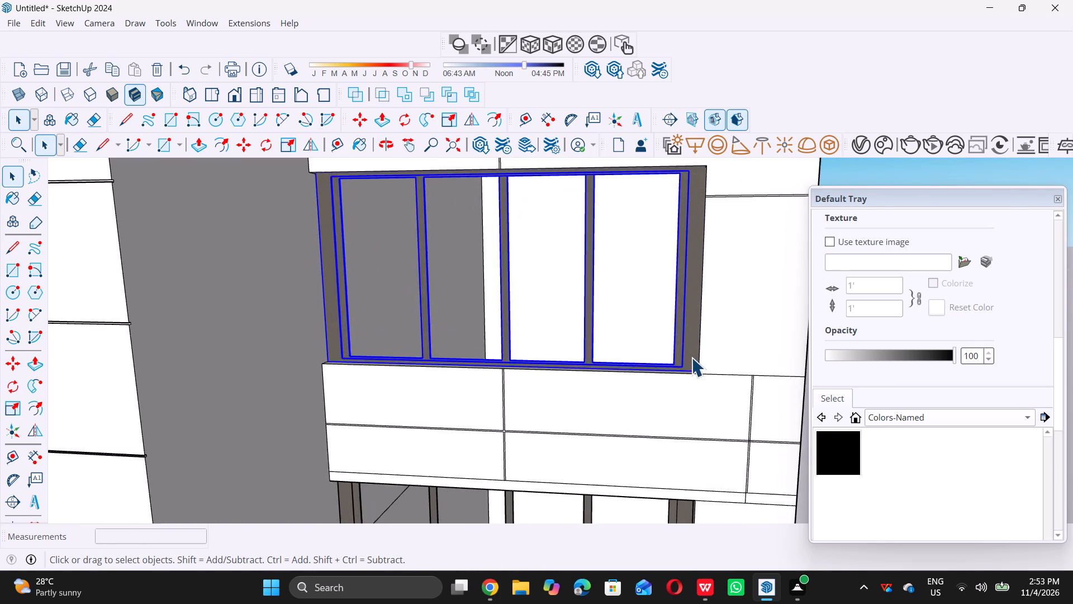
pyautogui.scroll(18, 691, 357)
pyautogui.scroll(-12, 682, 390)
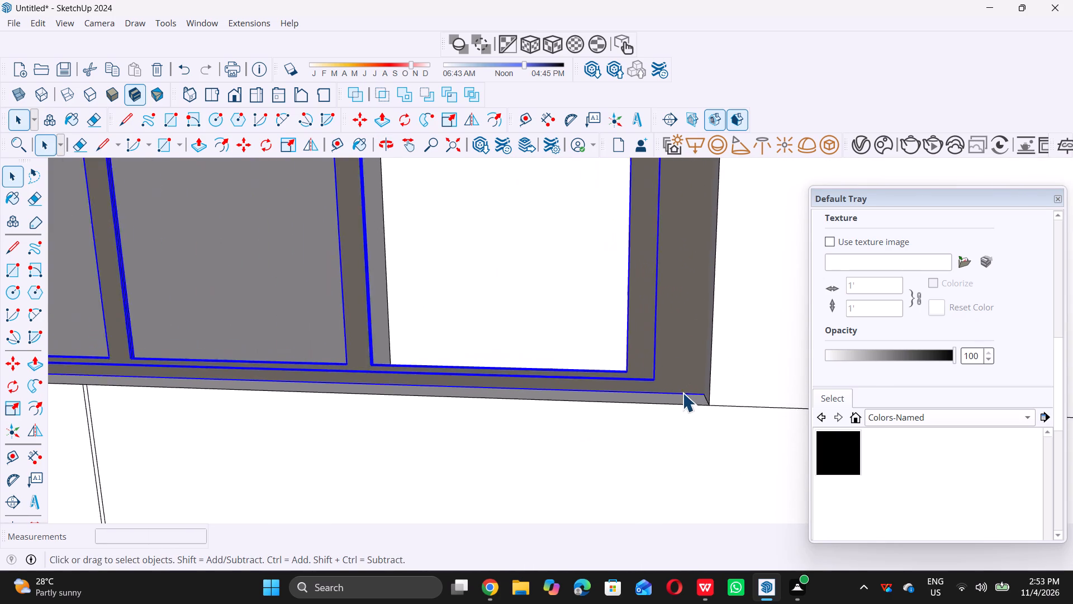
pyautogui.scroll(-17, 682, 393)
# Copy the window frame from the second opening 10' straight up, seating its lower corner on the third opening's sill.
pyautogui.scroll(6, 368, 372)
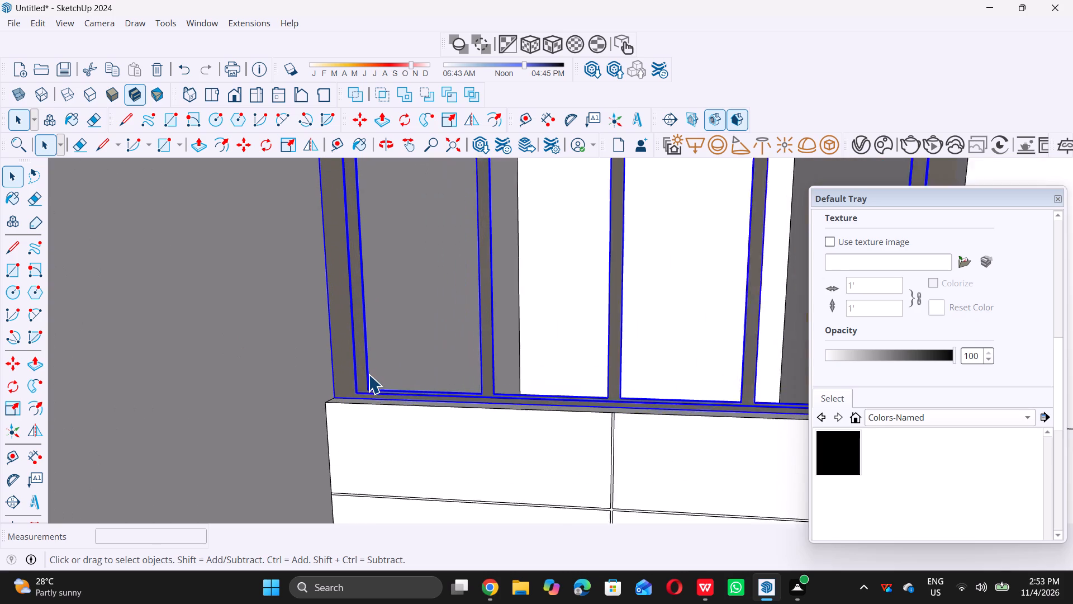
pyautogui.press('m')
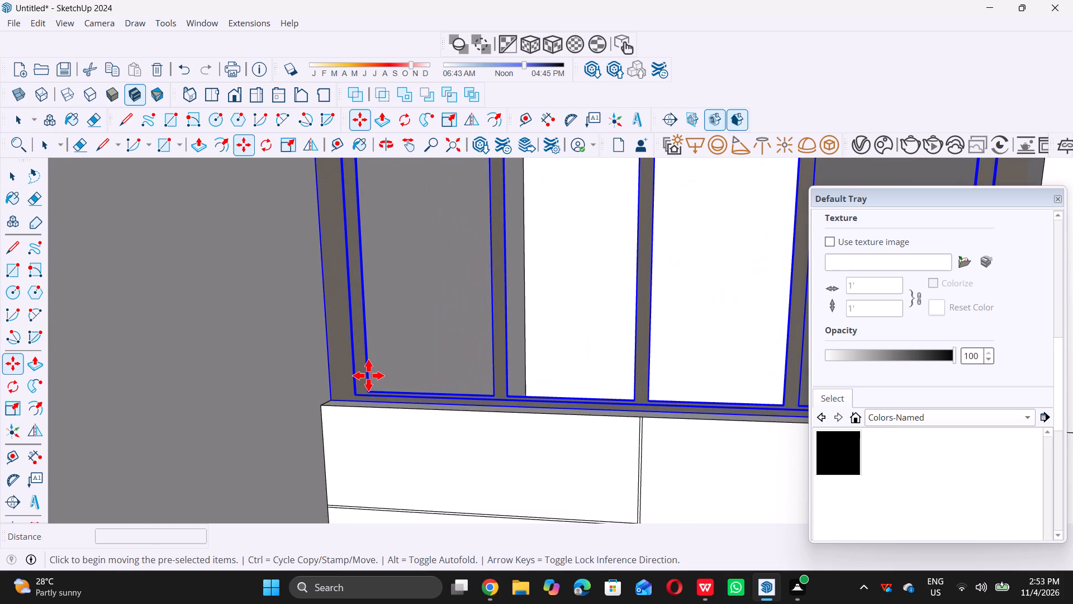
pyautogui.click(331, 402)
pyautogui.scroll(-12, 323, 370)
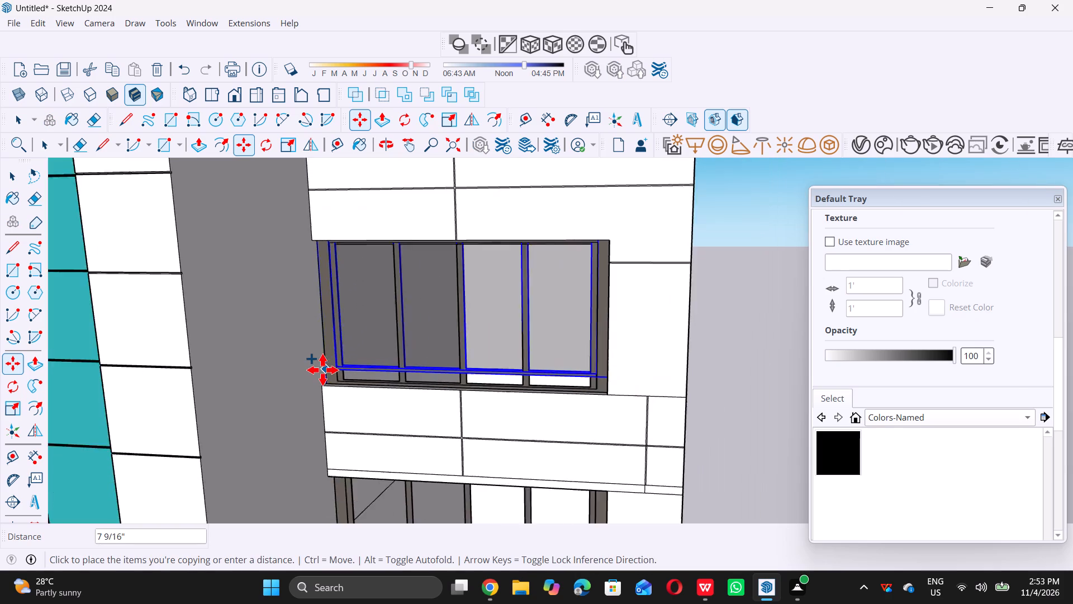
pyautogui.scroll(-12, 322, 370)
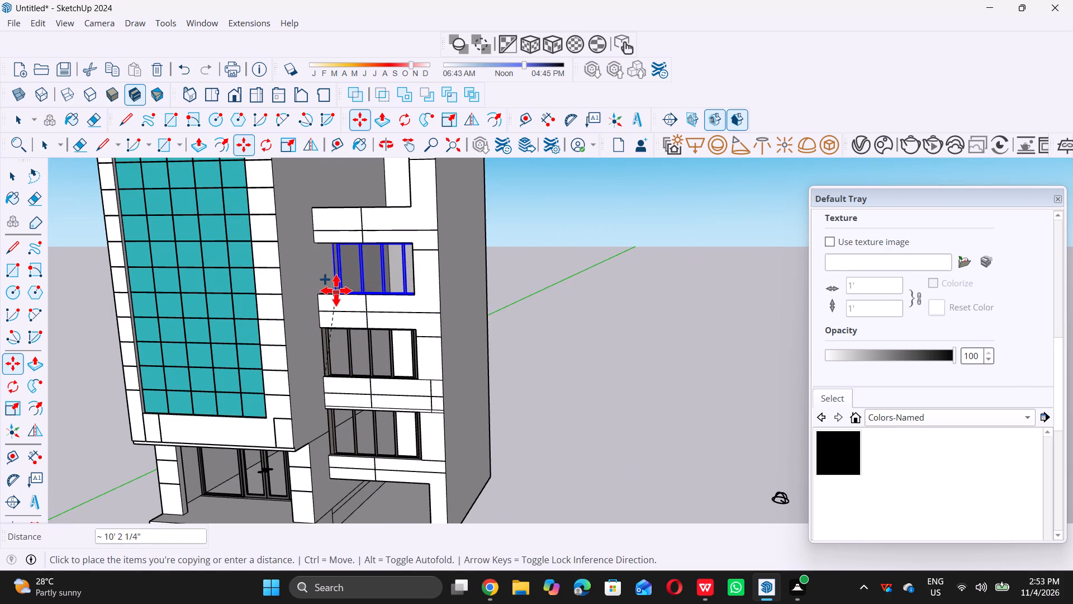
pyautogui.scroll(14, 334, 276)
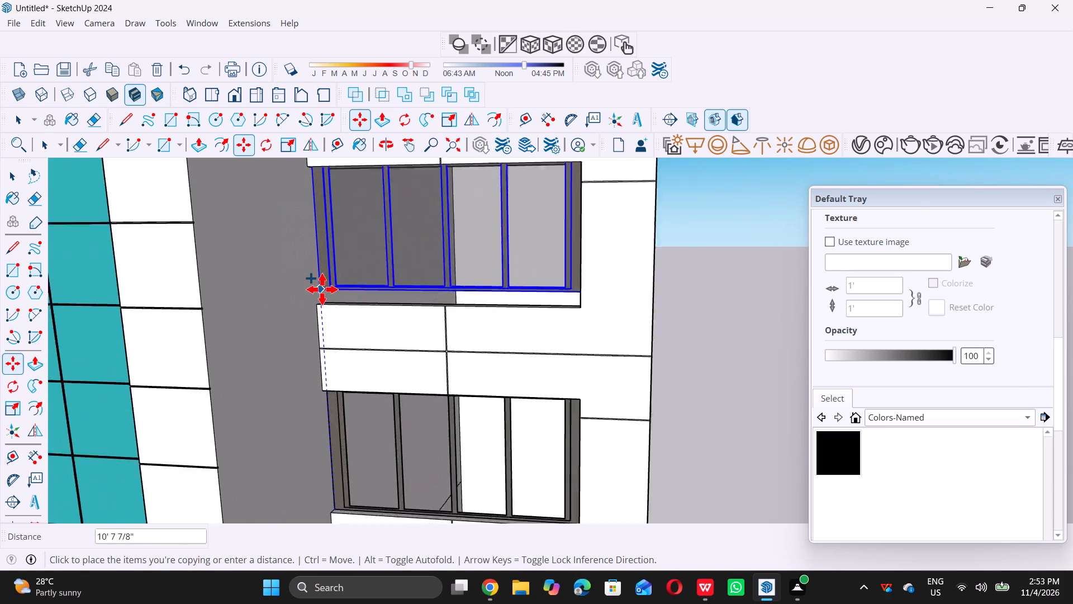
pyautogui.scroll(18, 325, 299)
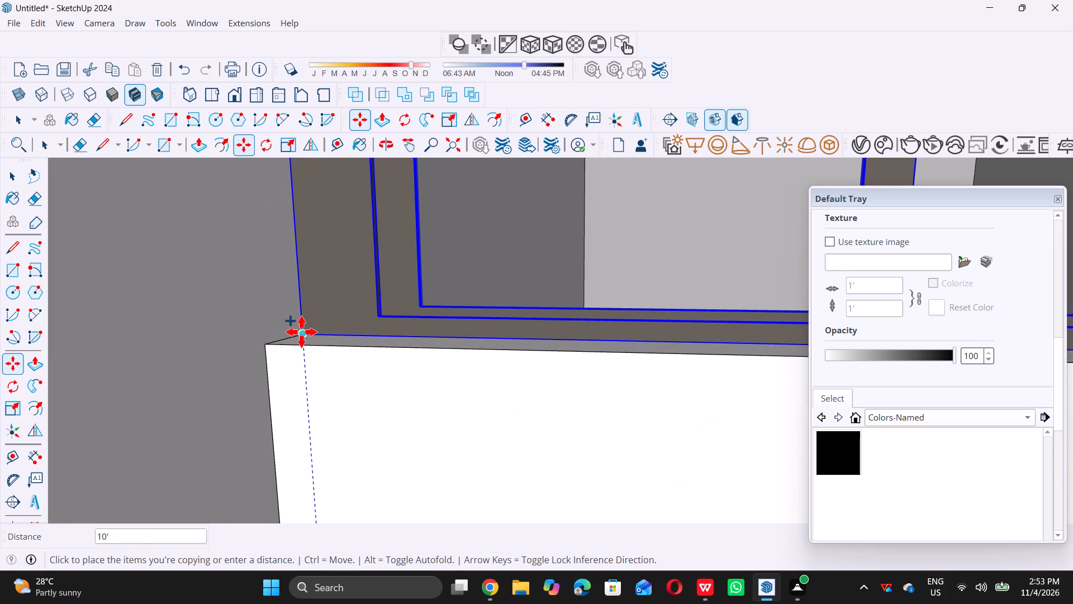
pyautogui.click(300, 331)
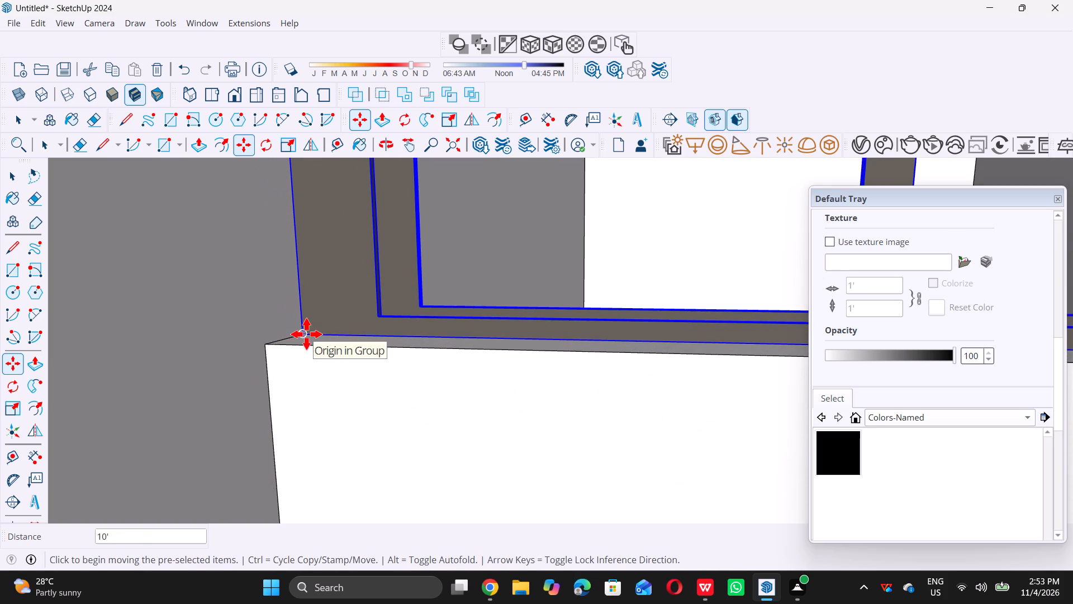
# Copy the window frame from the third opening 10' straight up, seating its lower corner on the fourth opening's sill.
pyautogui.click(306, 334)
pyautogui.scroll(-10, 239, 309)
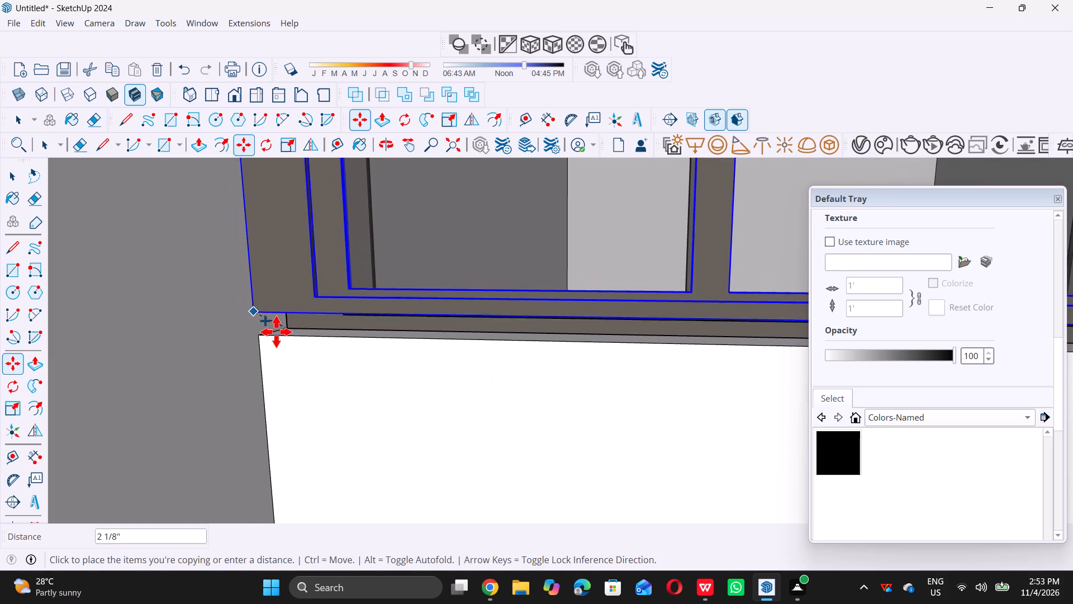
pyautogui.scroll(-20, 276, 332)
pyautogui.scroll(-10, 276, 332)
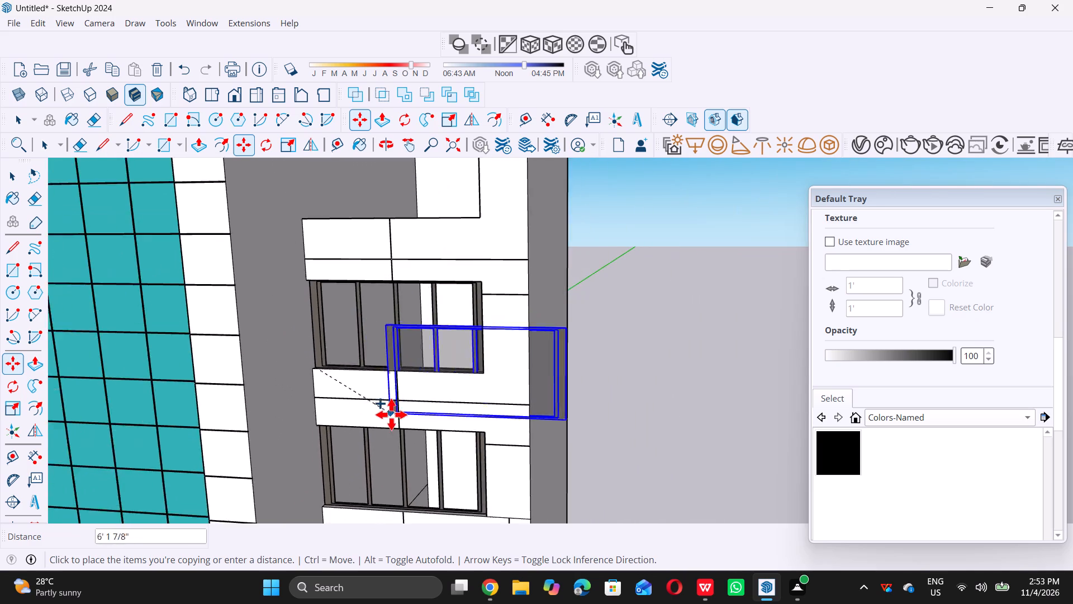
pyautogui.scroll(-14, 391, 414)
pyautogui.scroll(4, 387, 352)
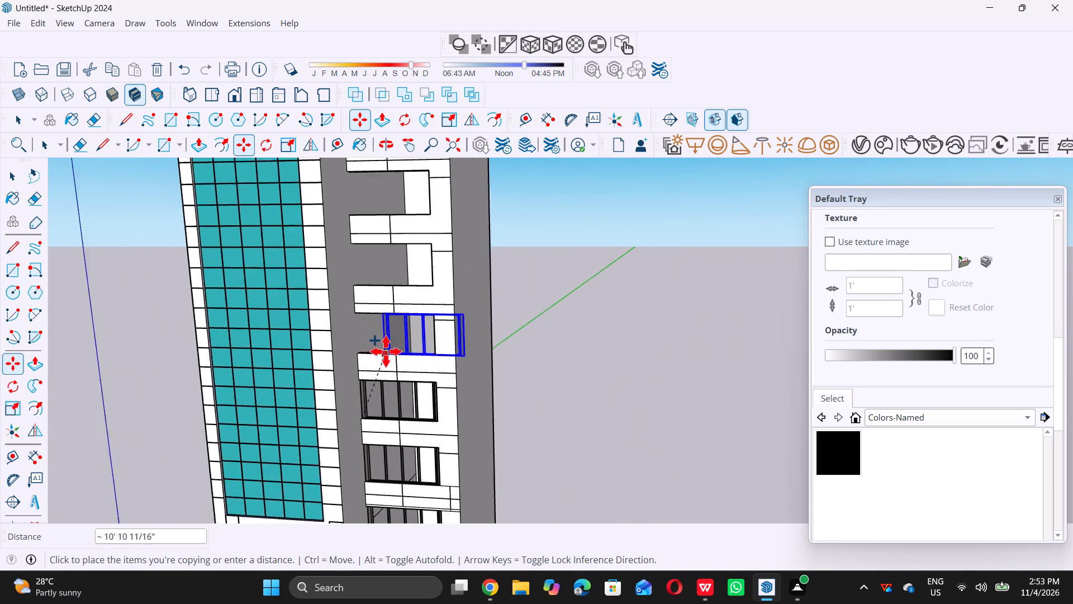
pyautogui.scroll(14, 386, 351)
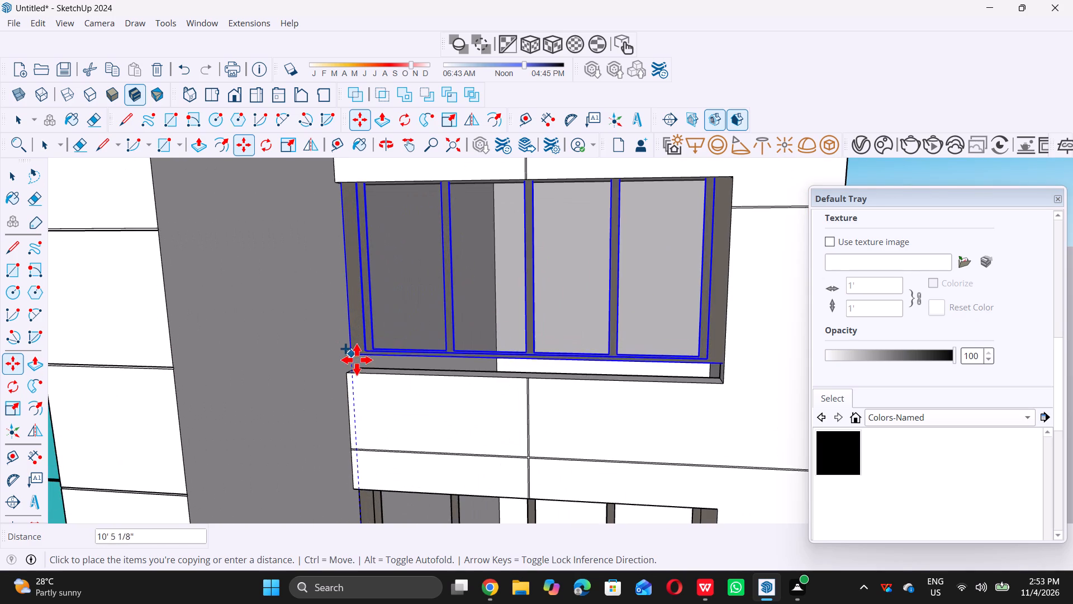
pyautogui.scroll(8, 357, 361)
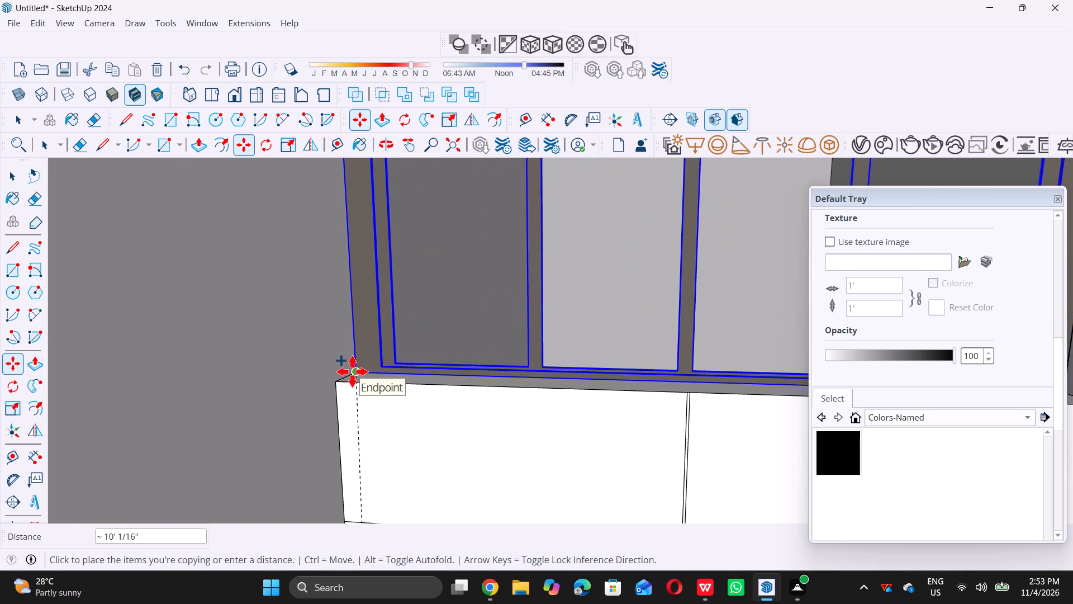
pyautogui.scroll(5, 347, 376)
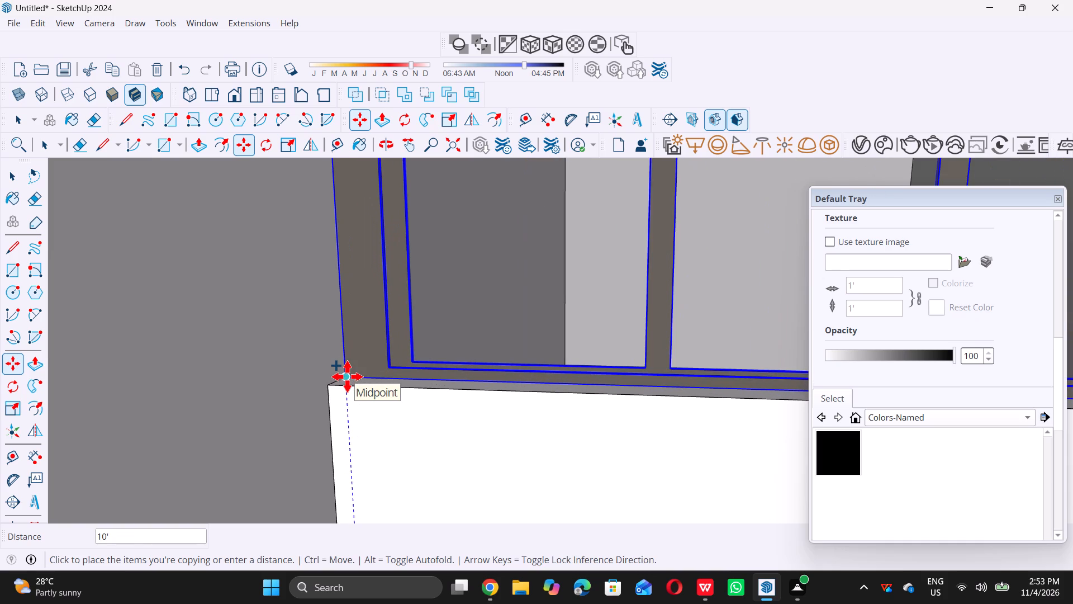
pyautogui.doubleClick(347, 376)
# Copy the window frame from the fourth opening 10' straight up, seating its lower corner on the fifth opening's sill.
pyautogui.click(347, 376)
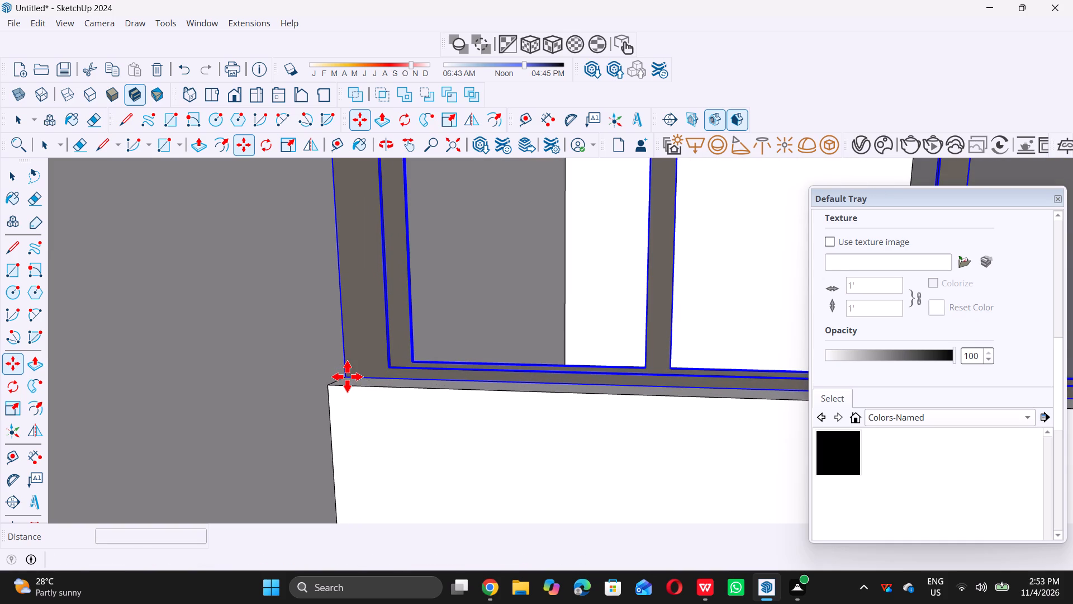
pyautogui.scroll(-13, 350, 347)
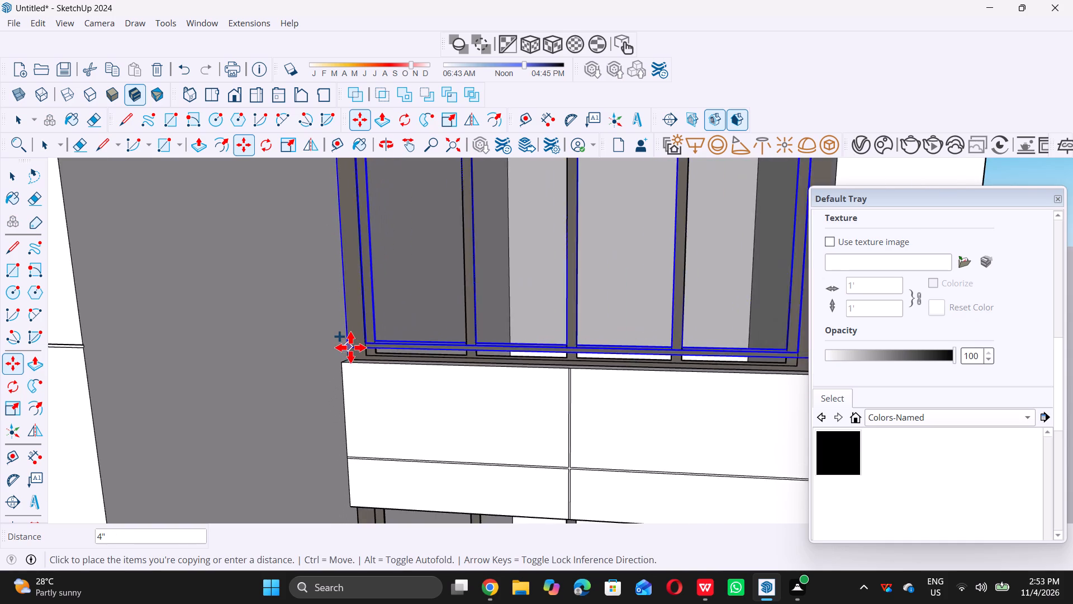
pyautogui.scroll(-20, 350, 347)
pyautogui.scroll(-8, 350, 347)
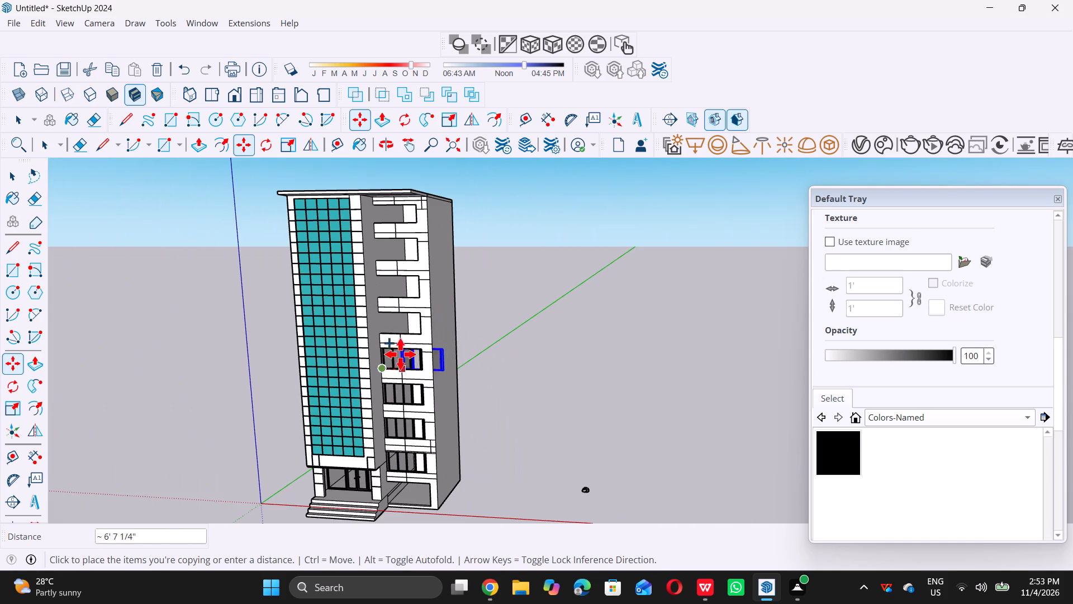
pyautogui.scroll(6, 393, 333)
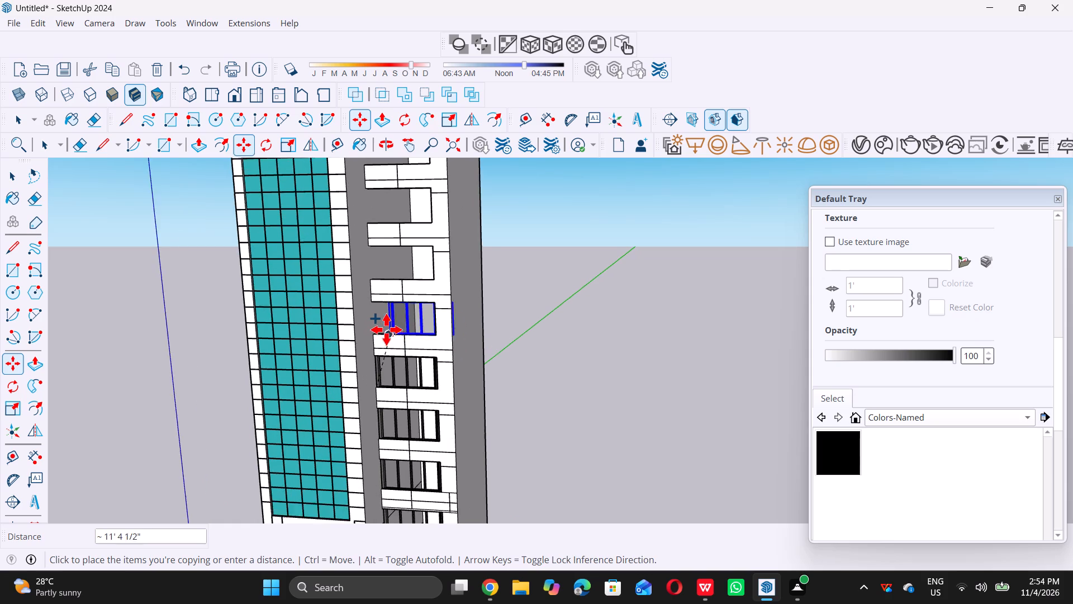
pyautogui.scroll(14, 386, 329)
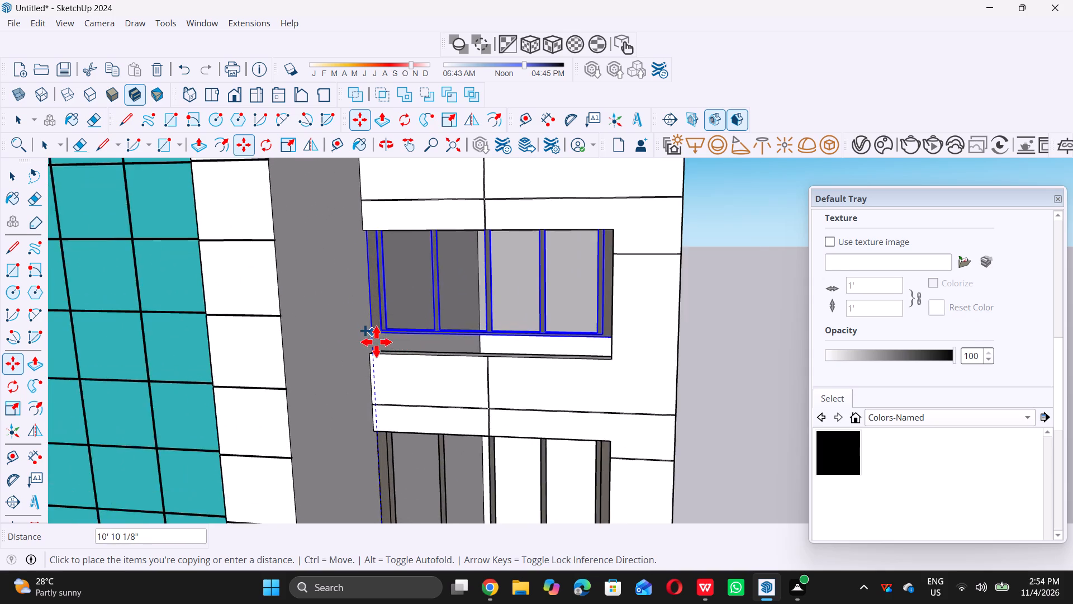
pyautogui.scroll(10, 376, 342)
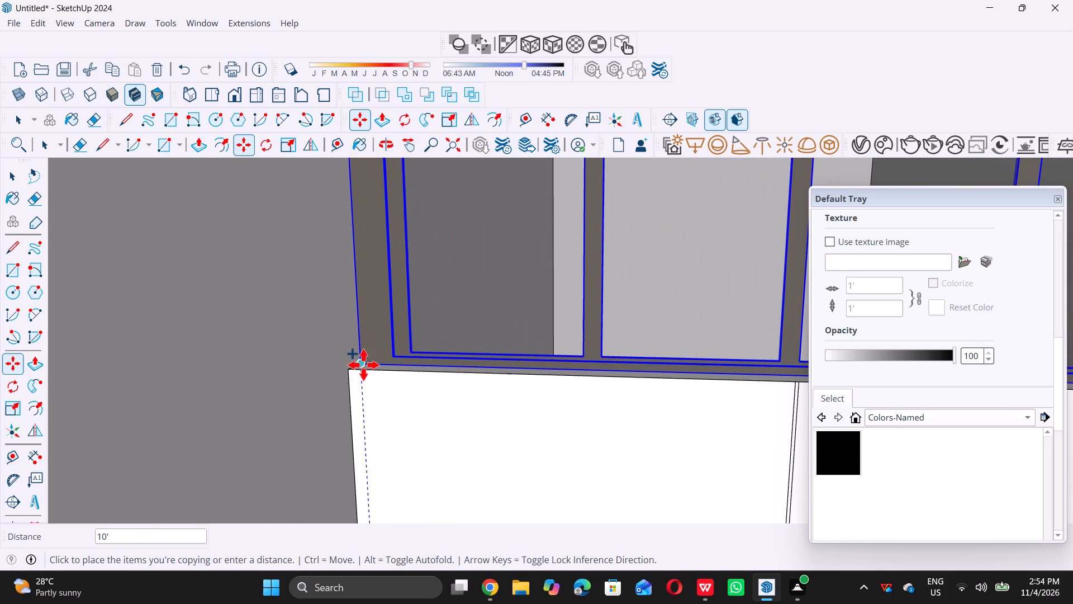
pyautogui.doubleClick(363, 365)
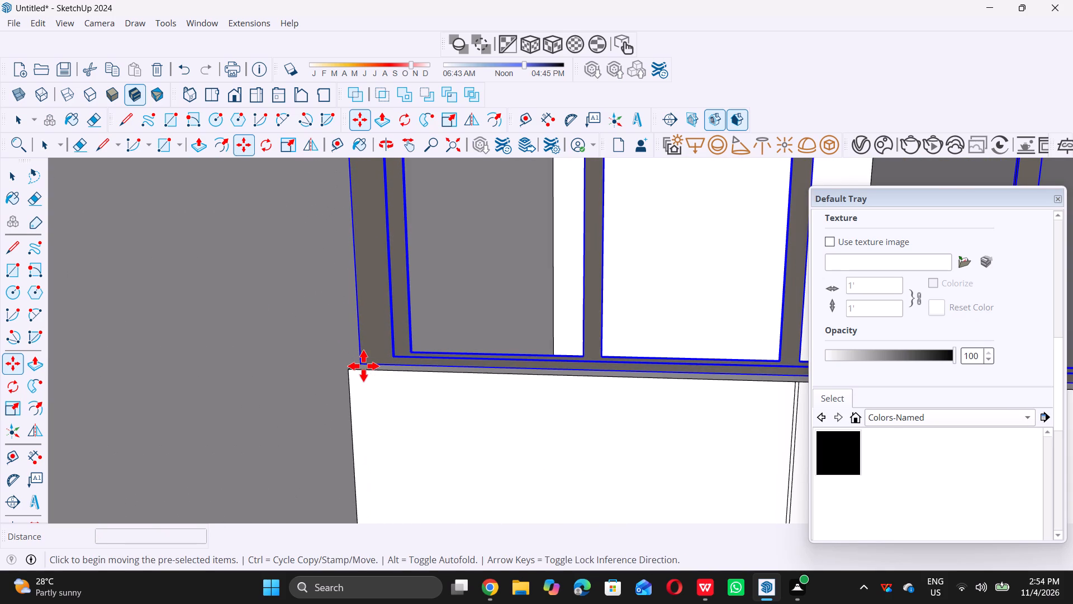
# Copy the window frame from the fifth opening 10' straight up, seating its lower corner on the sixth opening's sill.
pyautogui.click(360, 362)
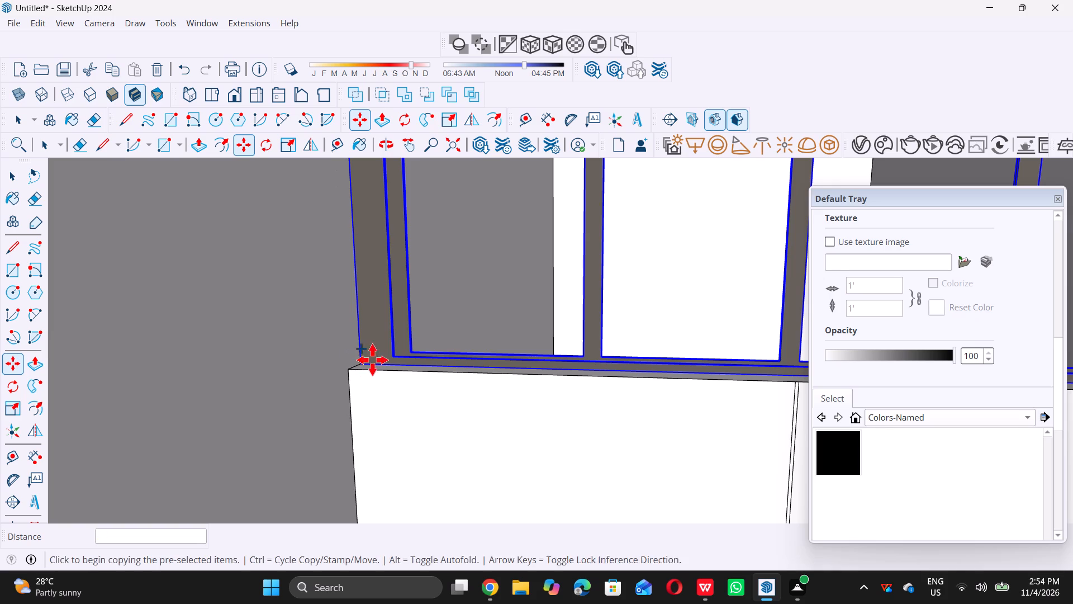
pyautogui.doubleClick(362, 364)
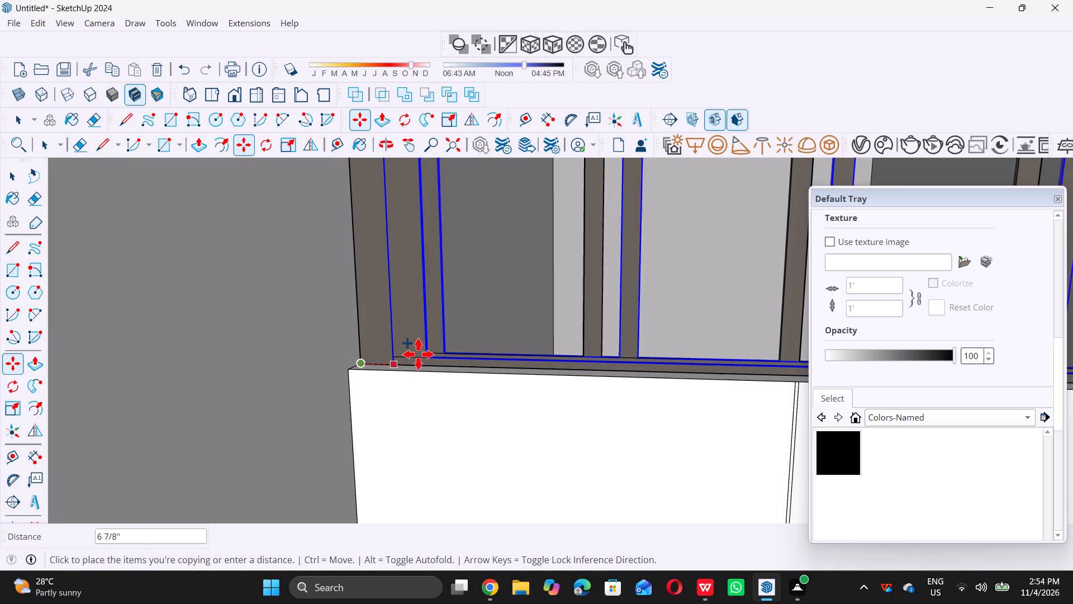
pyautogui.scroll(-20, 426, 352)
pyautogui.scroll(-6, 426, 352)
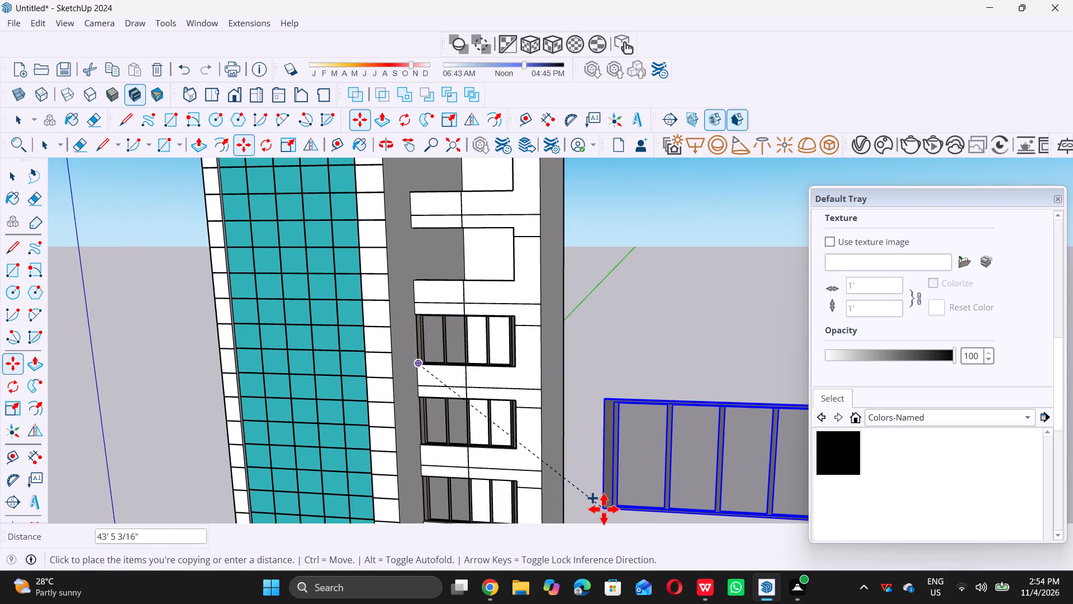
pyautogui.scroll(4, 386, 284)
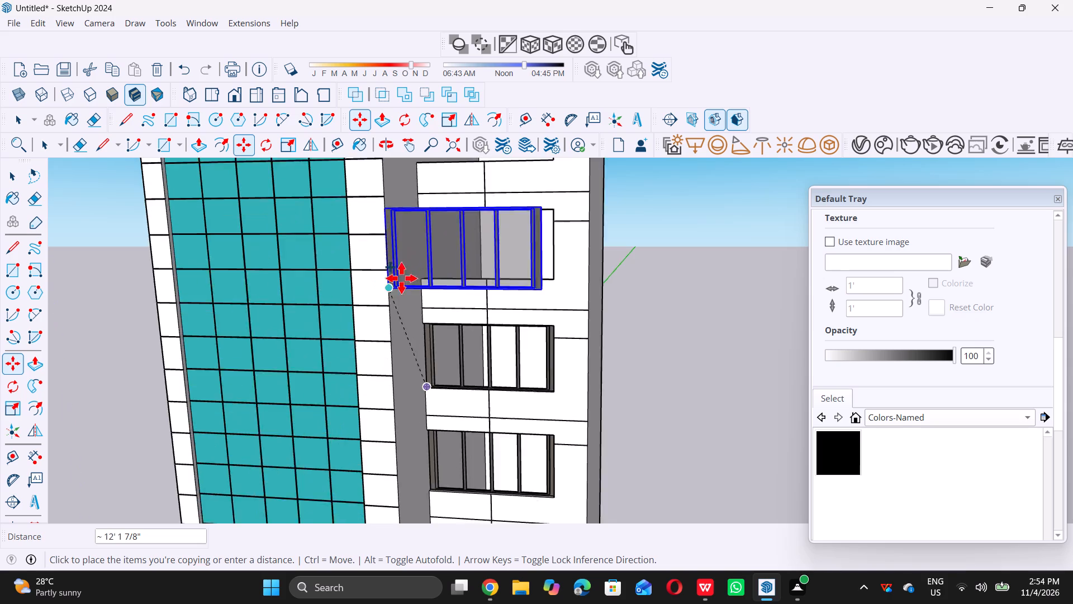
pyautogui.moveTo(422, 267); pyautogui.dragTo(419, 316, button='middle')
pyautogui.scroll(2, 424, 266)
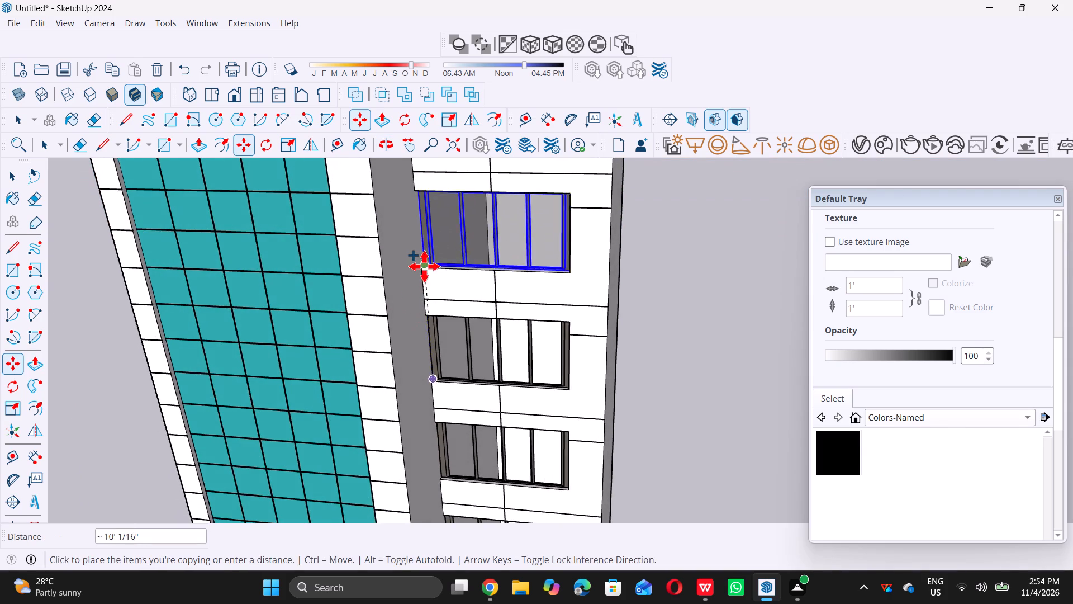
pyautogui.scroll(10, 424, 266)
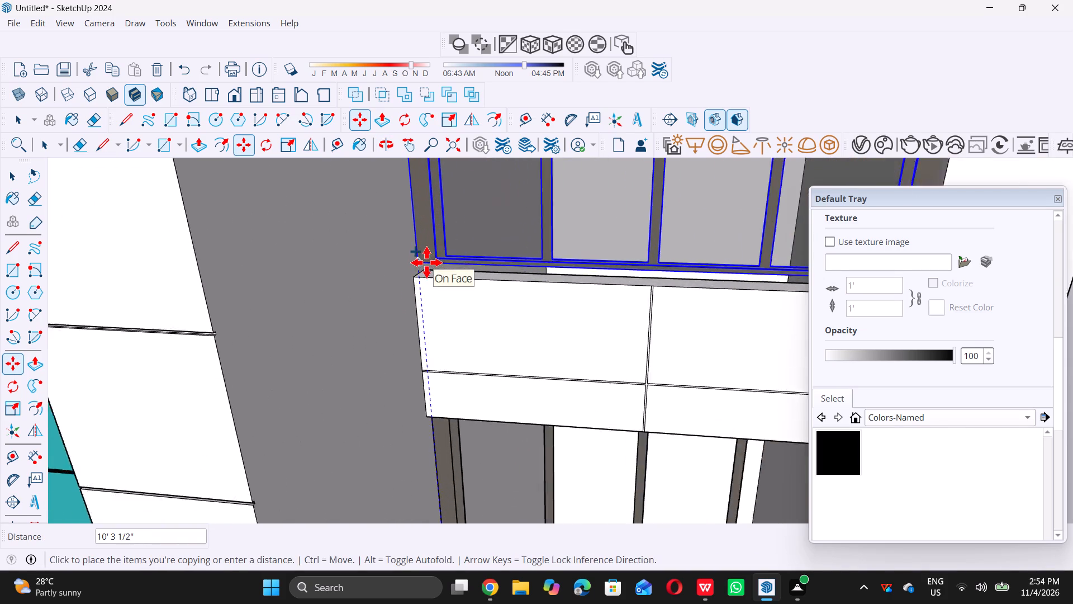
pyautogui.scroll(4, 428, 263)
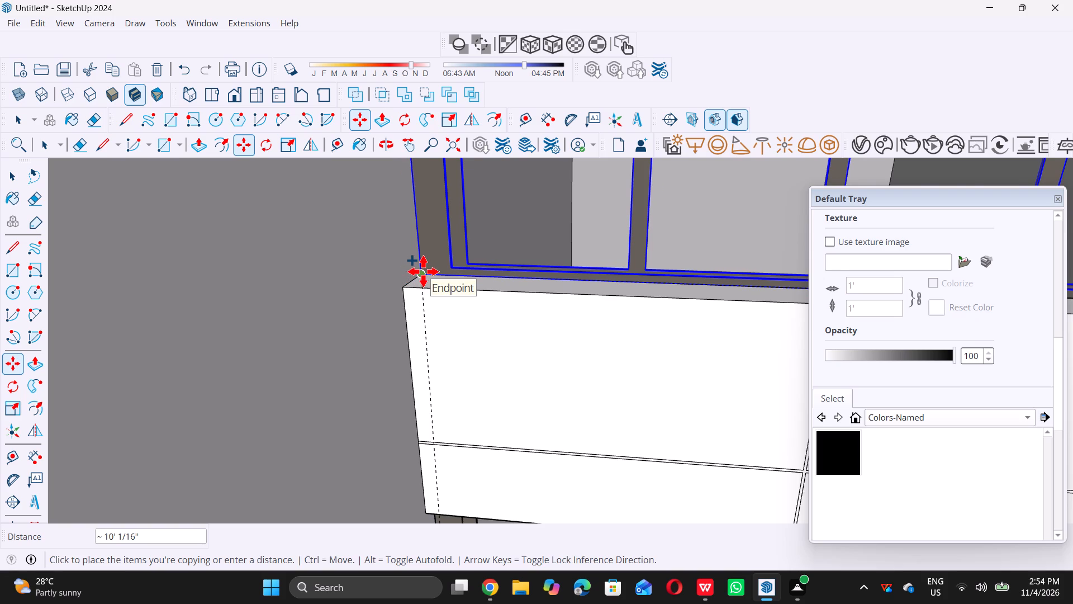
pyautogui.scroll(6, 423, 271)
pyautogui.doubleClick(407, 287)
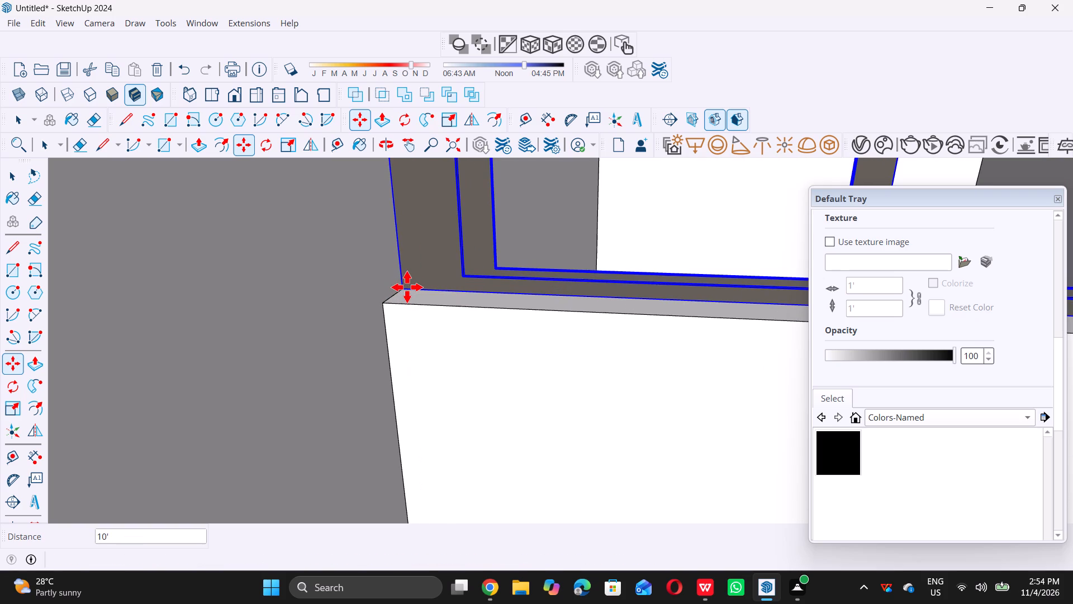
# Copy the window frame from the sixth opening about 10' straight up, seating its lower corner on the seventh opening's sill.
pyautogui.click(406, 287)
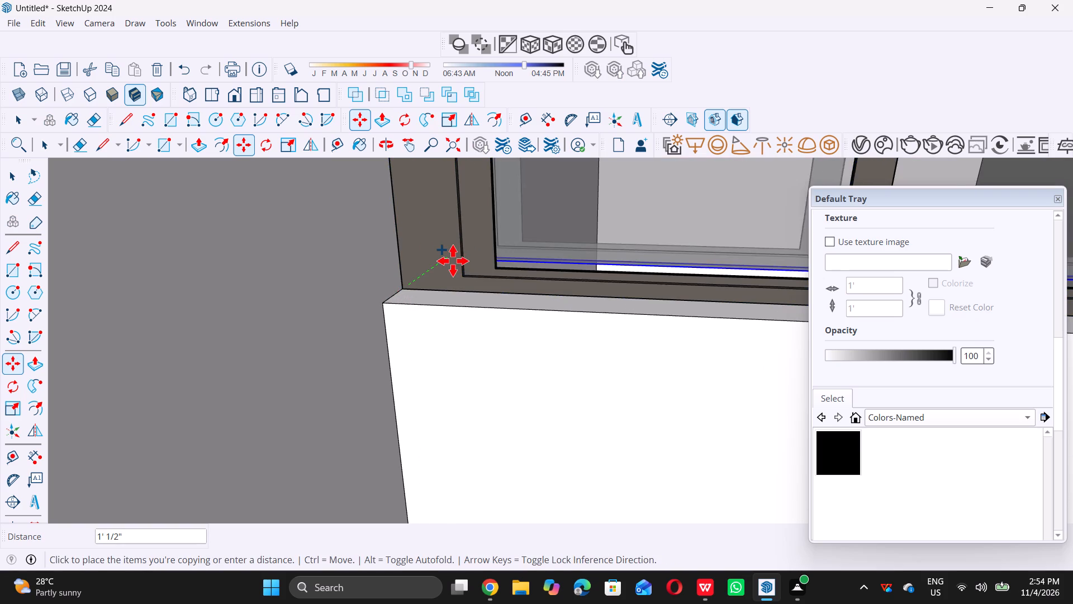
pyautogui.scroll(-20, 453, 261)
pyautogui.scroll(-15, 453, 261)
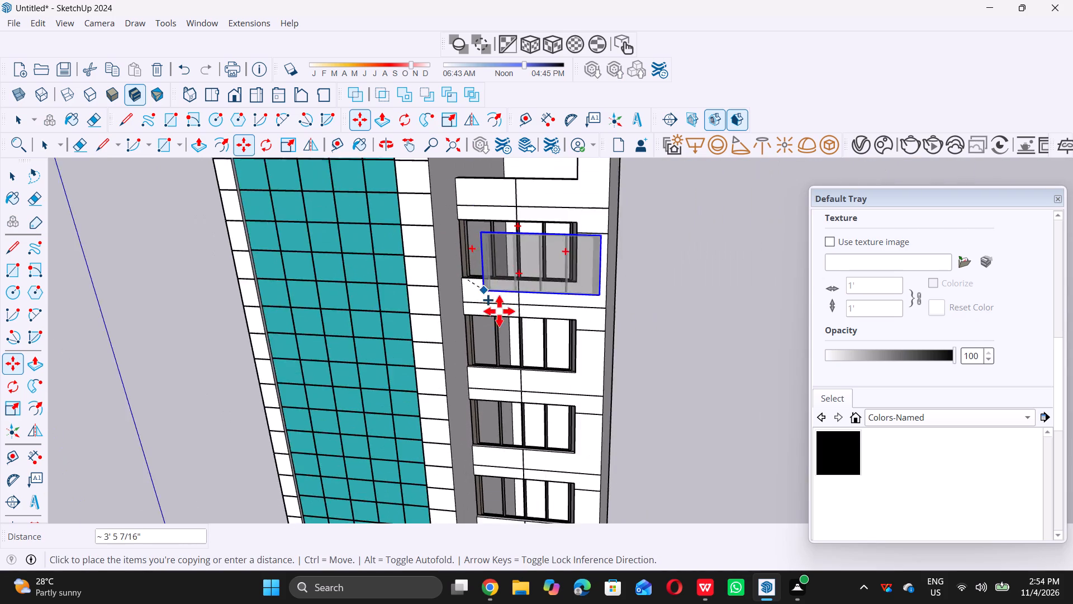
pyautogui.scroll(-12, 499, 311)
pyautogui.scroll(5, 495, 272)
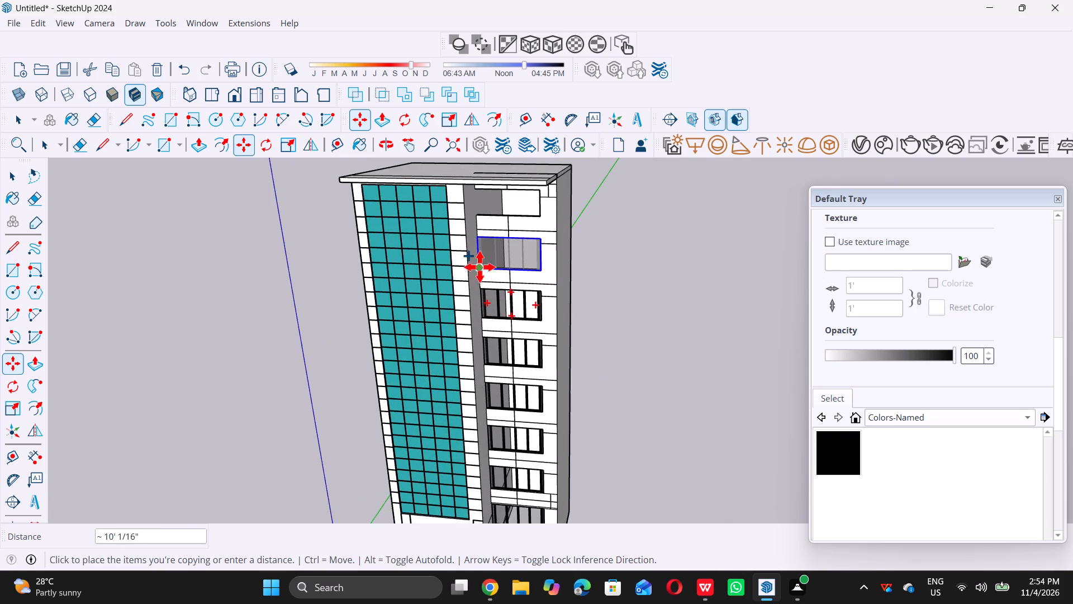
pyautogui.scroll(16, 478, 267)
pyautogui.scroll(6, 486, 267)
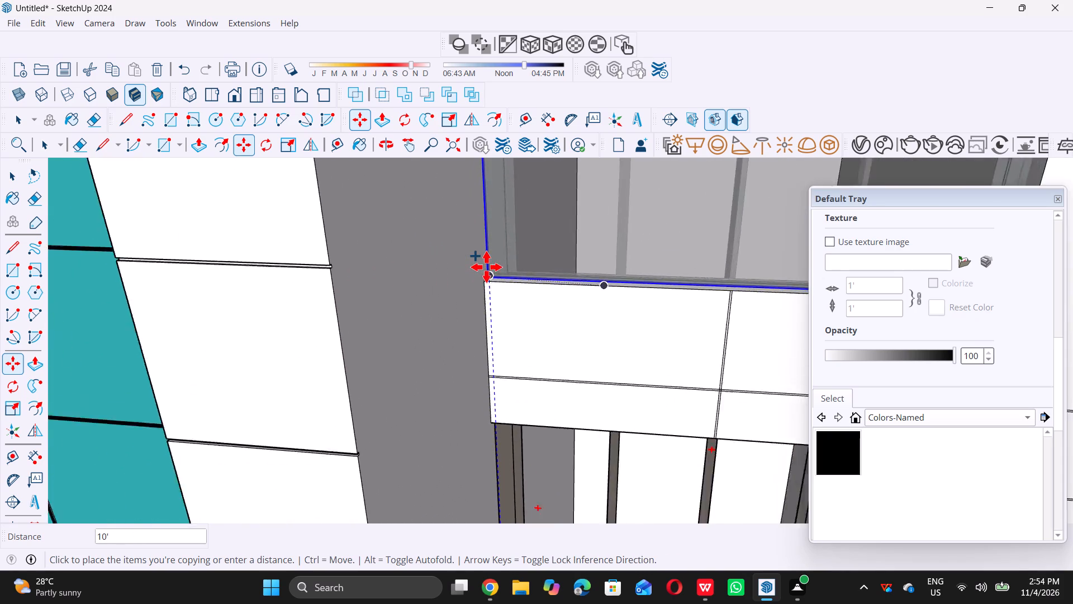
pyautogui.scroll(13, 493, 268)
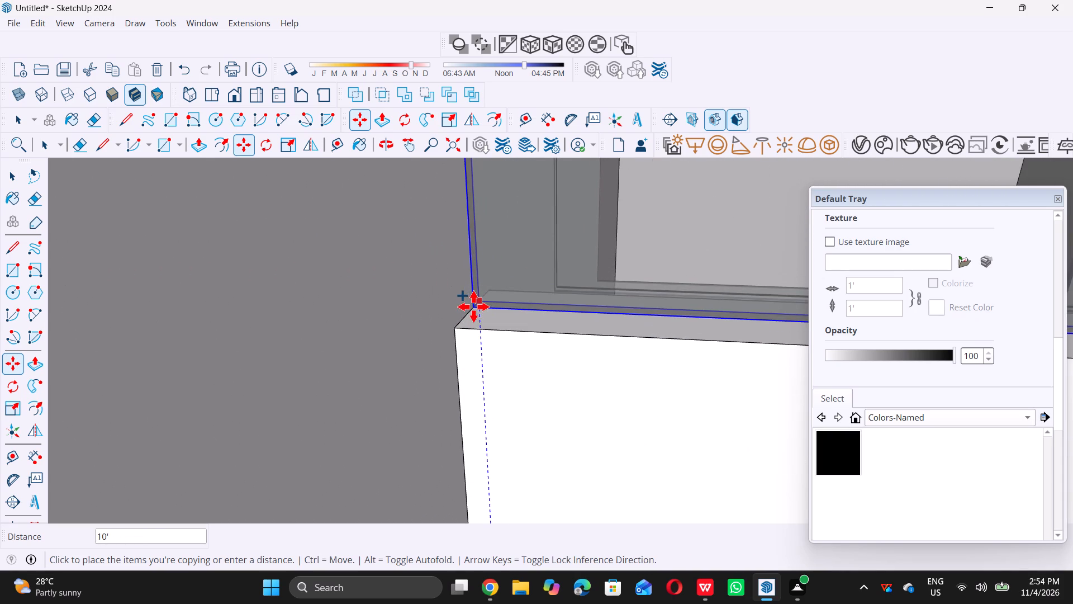
pyautogui.doubleClick(467, 315)
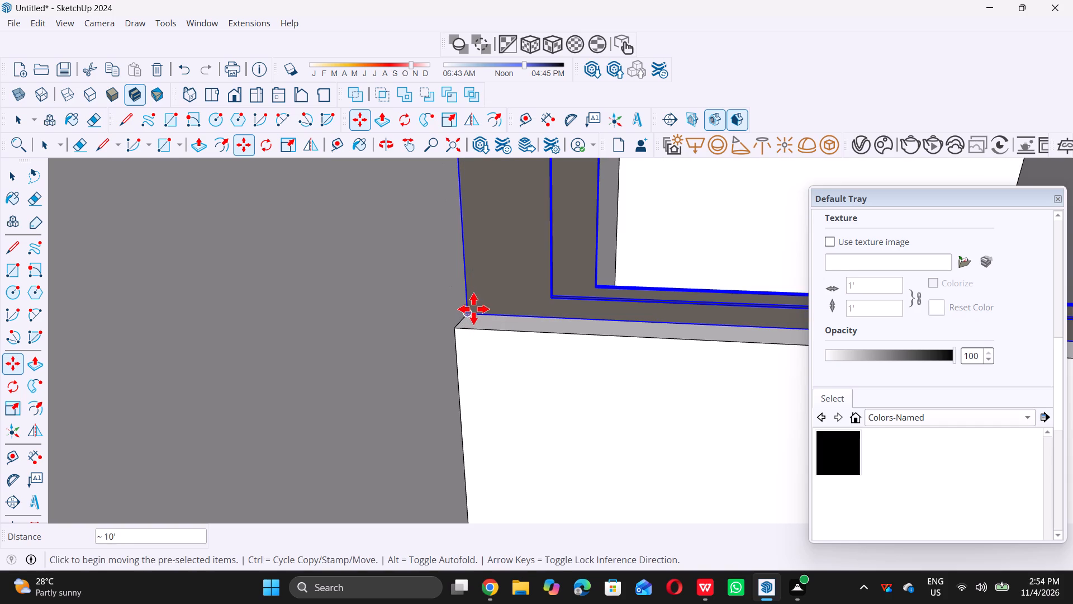
# Copy the window frame from the seventh opening about 10' straight up, seating its lower corner on the sill of the top opening beneath the roof.
pyautogui.click(466, 314)
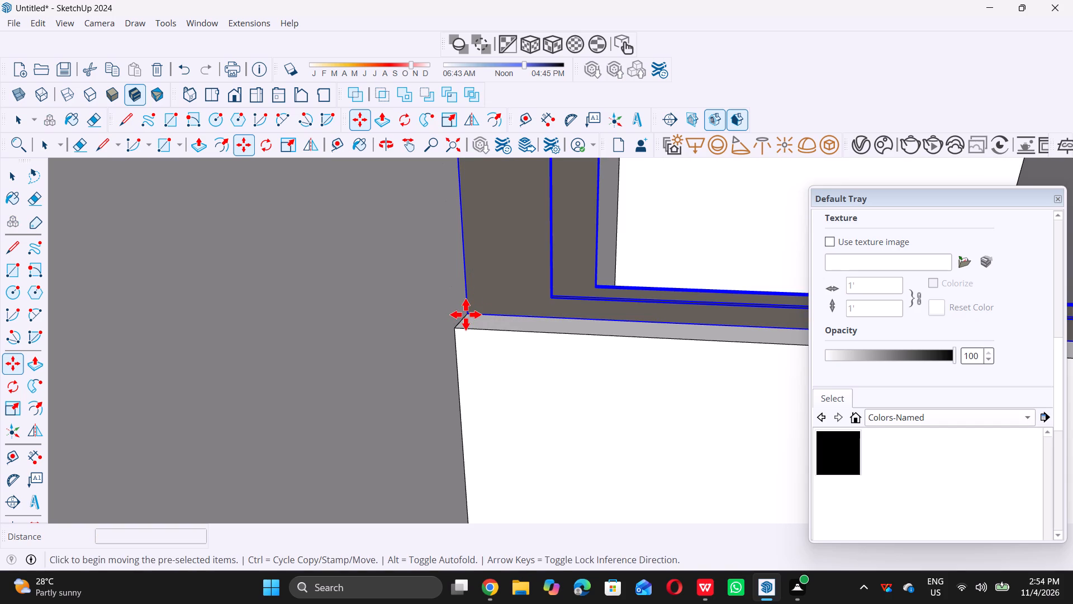
pyautogui.scroll(-8, 513, 281)
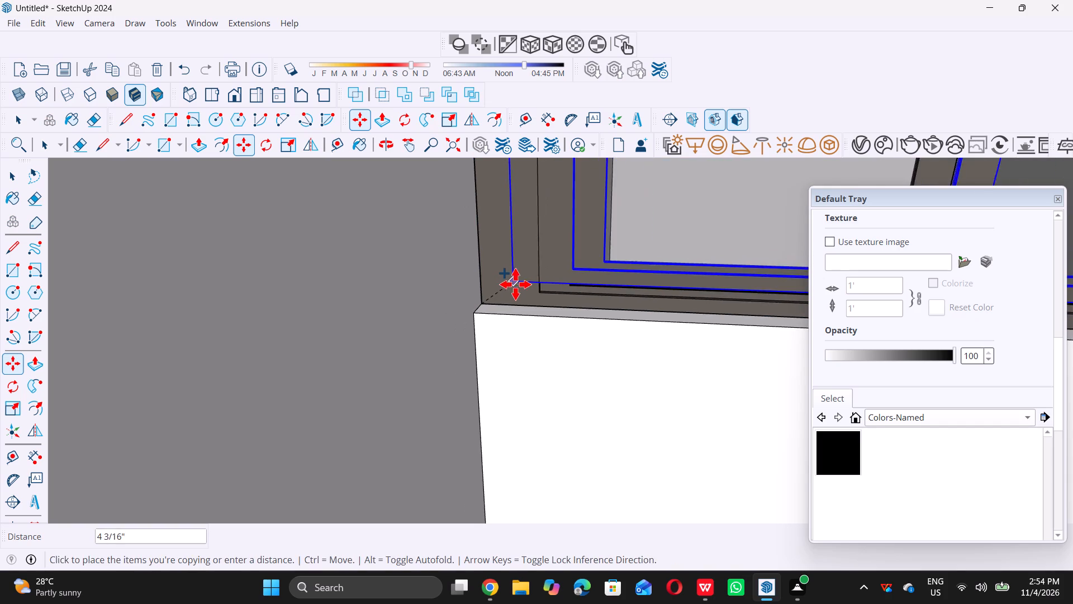
pyautogui.scroll(-20, 515, 284)
pyautogui.scroll(-16, 515, 284)
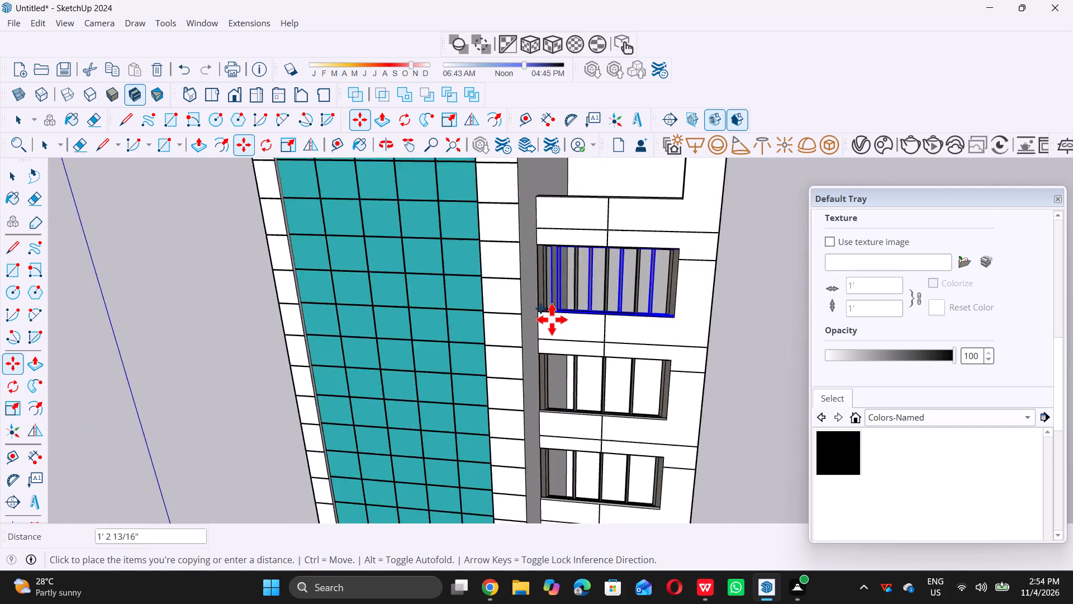
pyautogui.scroll(-7, 552, 319)
pyautogui.scroll(12, 573, 264)
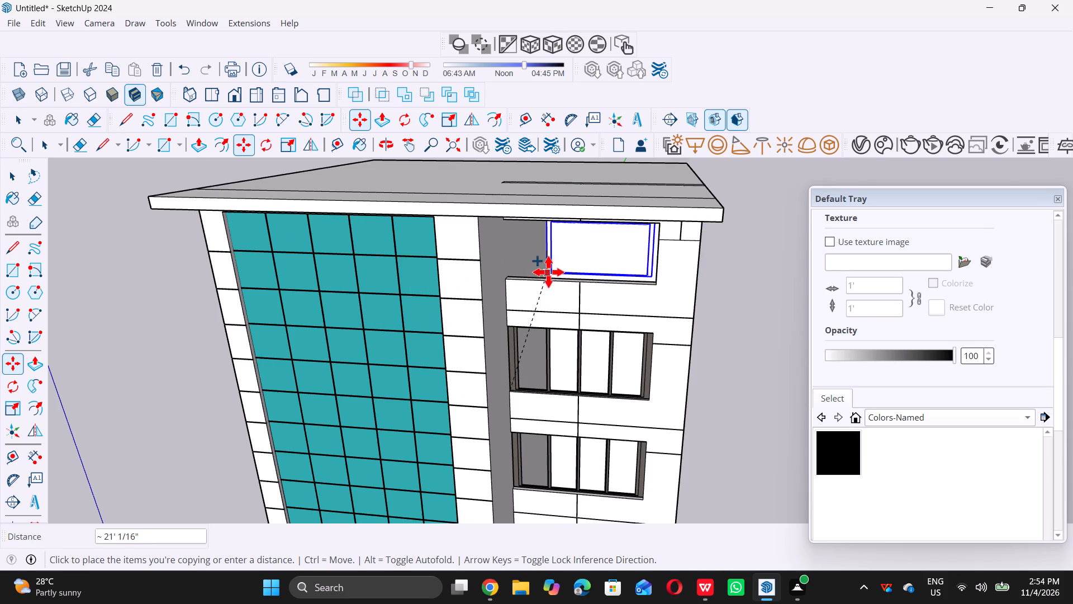
pyautogui.scroll(1, 548, 272)
pyautogui.scroll(5, 474, 276)
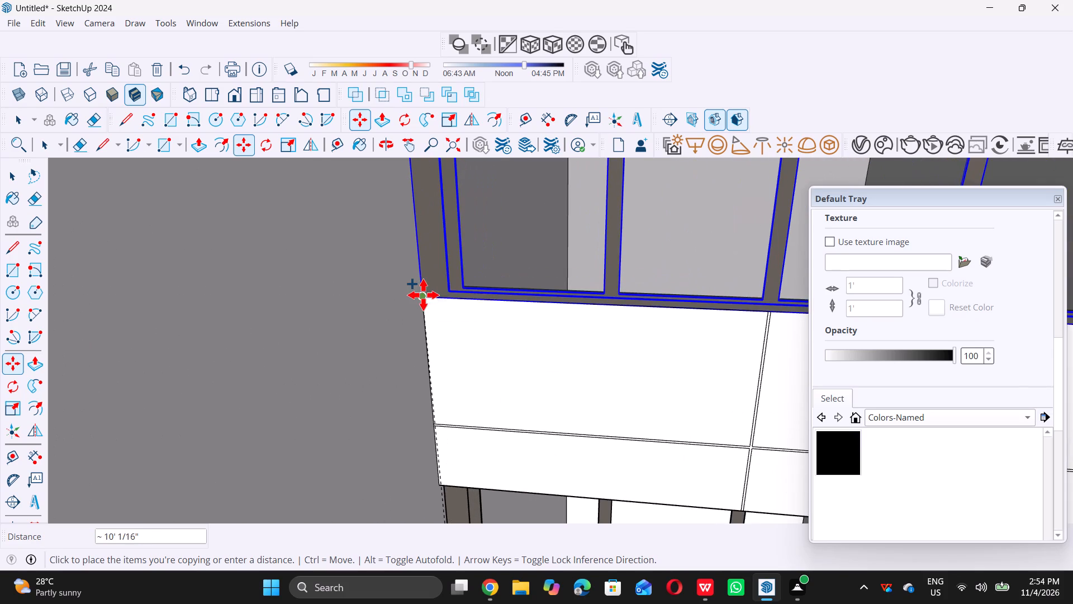
pyautogui.scroll(9, 432, 286)
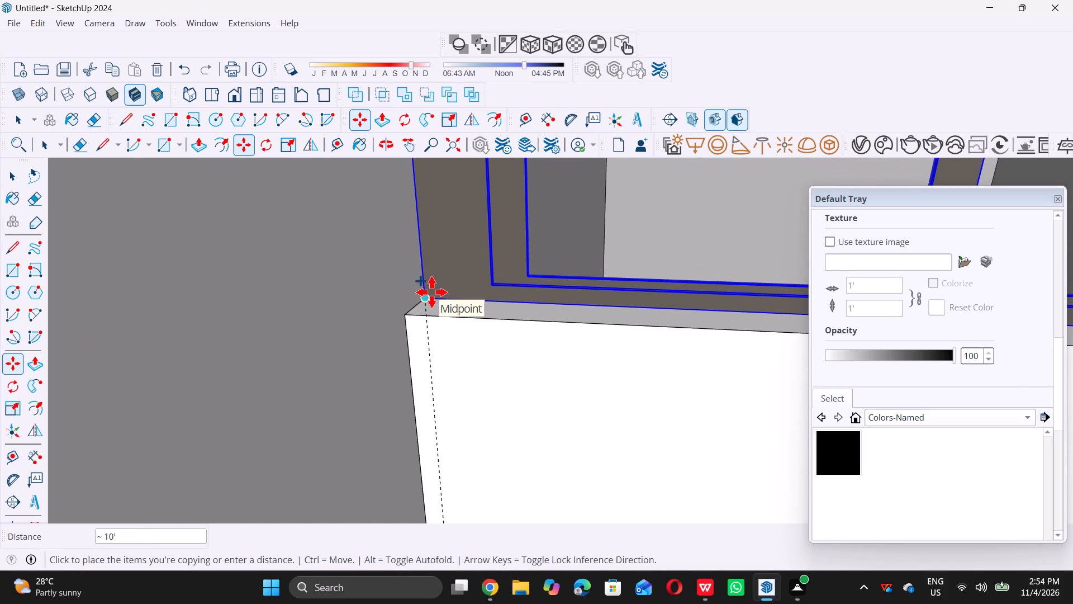
pyautogui.click(431, 292)
pyautogui.press('space')
pyautogui.scroll(-11, 431, 292)
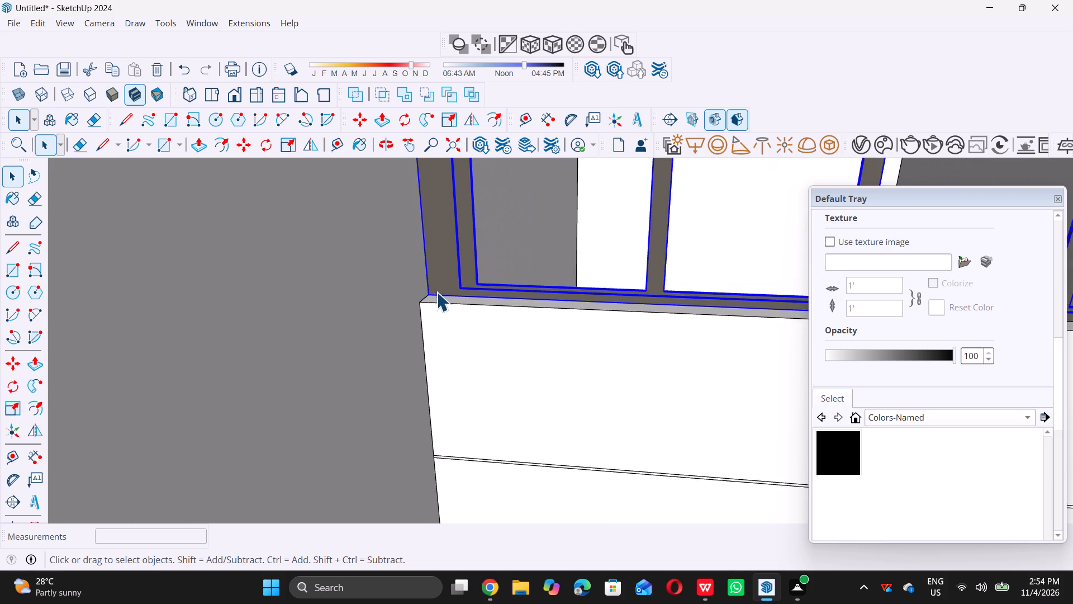
pyautogui.scroll(-20, 436, 292)
pyautogui.scroll(-10, 436, 292)
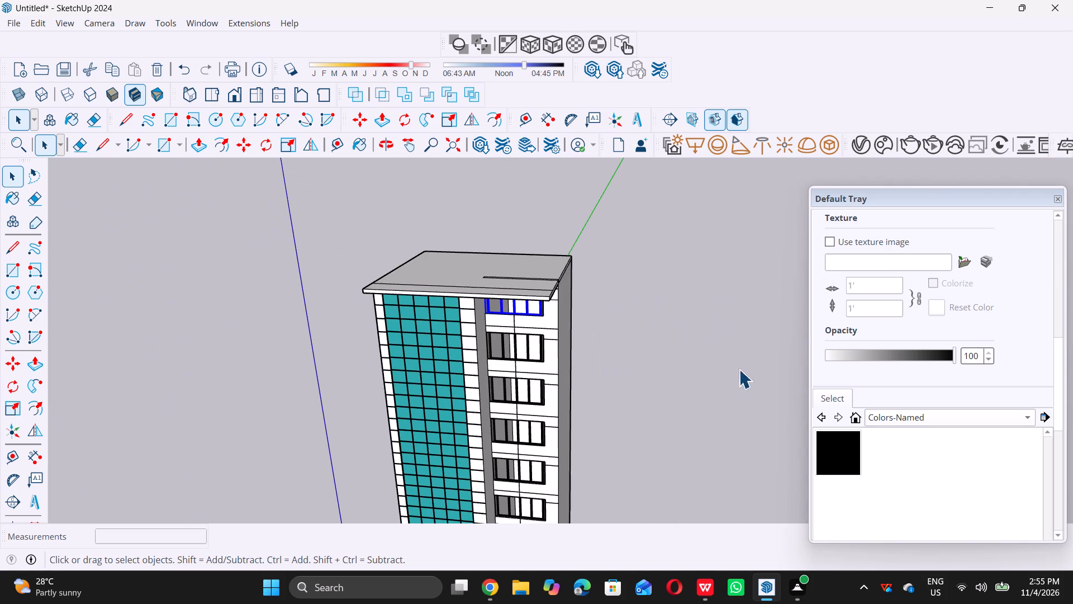
# Delete the small stray object lying on the ground beside the tower.
pyautogui.click(736, 367)
pyautogui.scroll(-11, 682, 289)
pyautogui.moveTo(642, 340); pyautogui.dragTo(630, 301, button='middle')
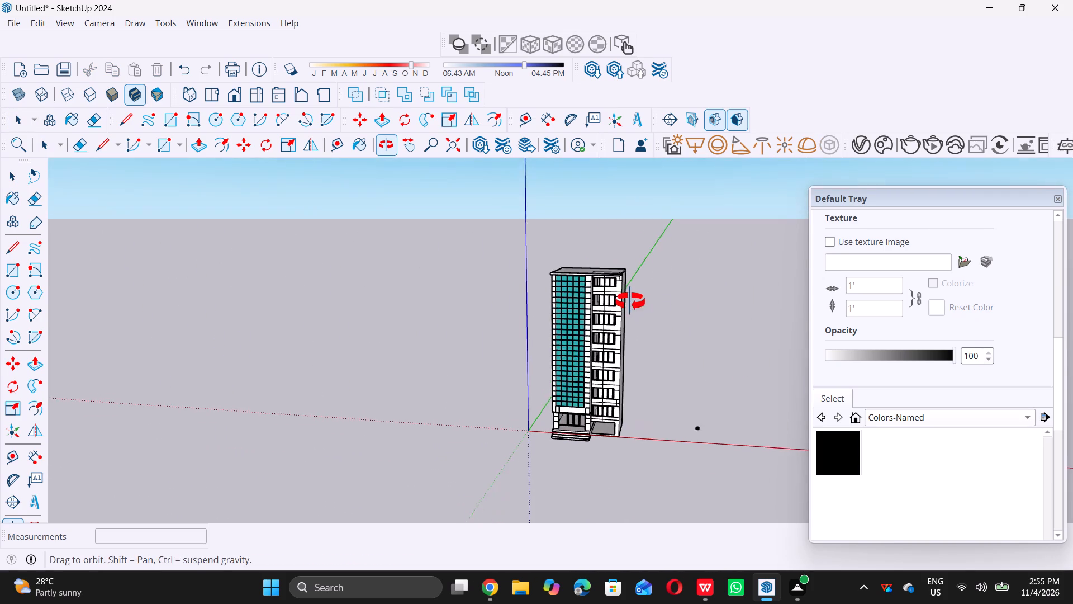
pyautogui.moveTo(630, 301); pyautogui.dragTo(630, 301, button='middle')
pyautogui.scroll(6, 629, 356)
pyautogui.scroll(-10, 541, 376)
pyautogui.scroll(3, 630, 413)
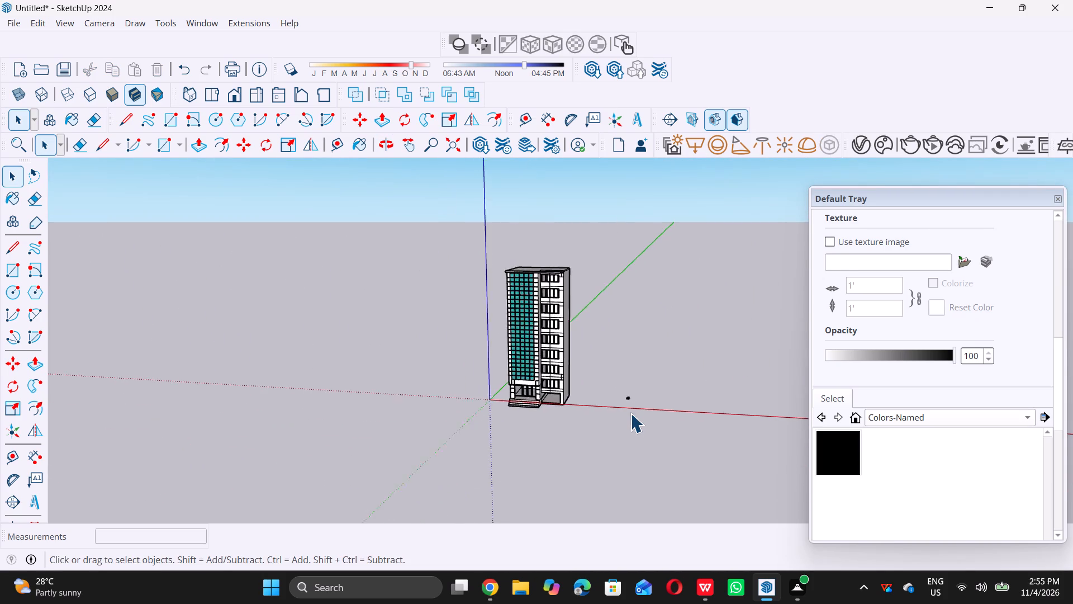
pyautogui.scroll(12, 630, 413)
pyautogui.moveTo(607, 363); pyautogui.dragTo(610, 368)
pyautogui.moveTo(611, 370); pyautogui.dragTo(630, 391)
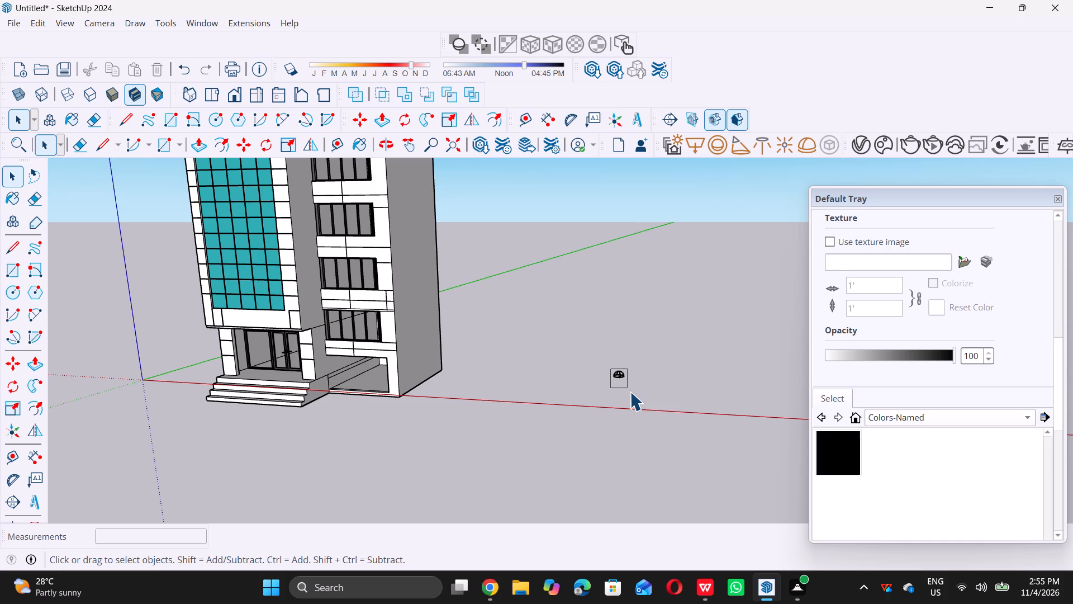
pyautogui.moveTo(630, 391); pyautogui.dragTo(630, 393)
pyautogui.click(630, 393)
pyautogui.doubleClick(623, 377)
pyautogui.tripleClick(606, 413)
pyautogui.doubleClick(605, 412)
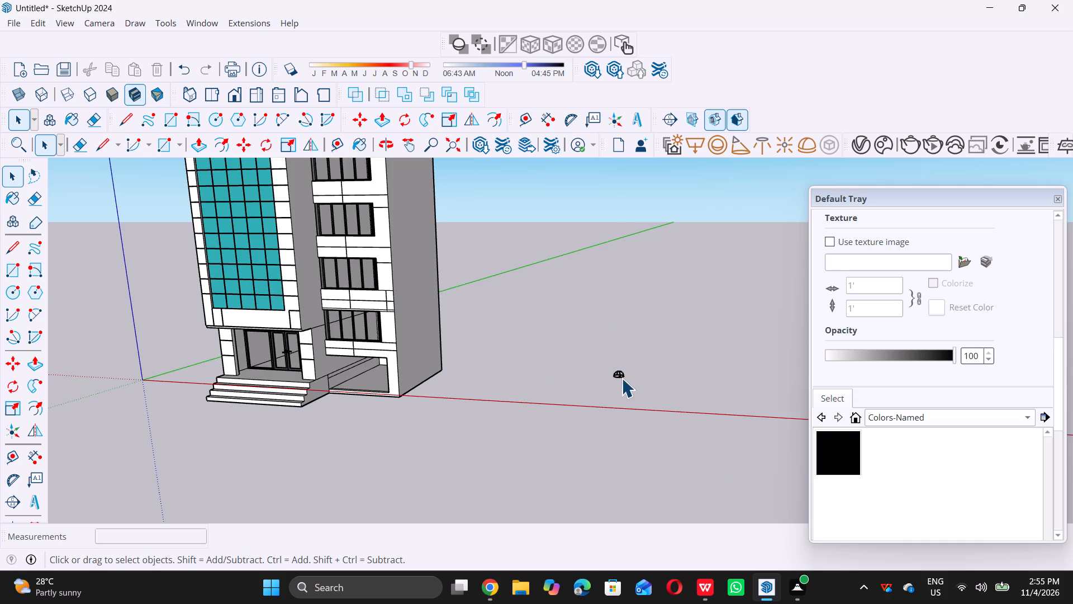
pyautogui.click(616, 376)
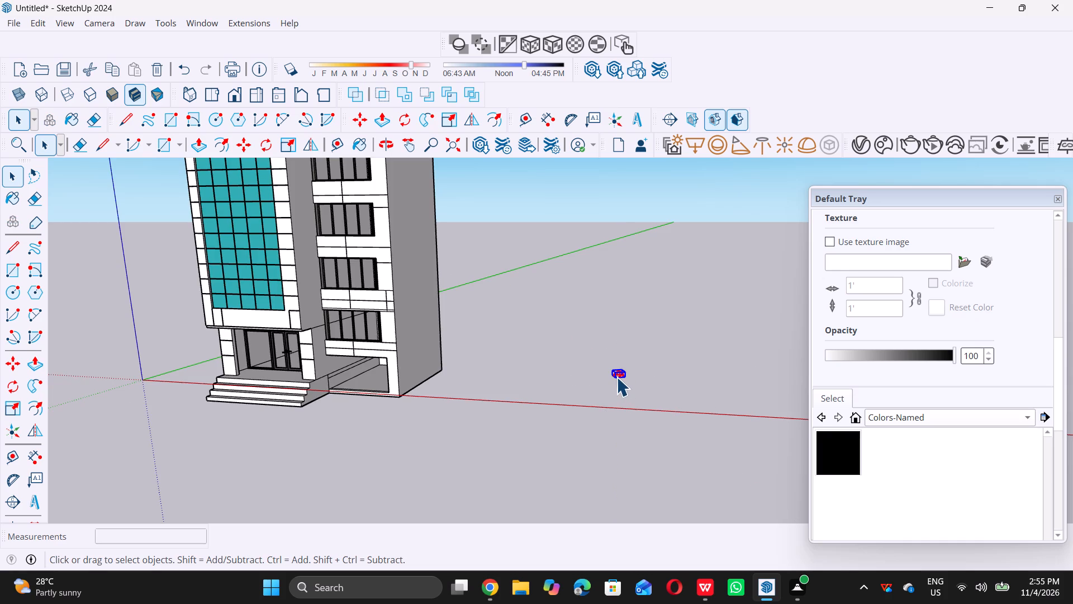
pyautogui.press('Delete')
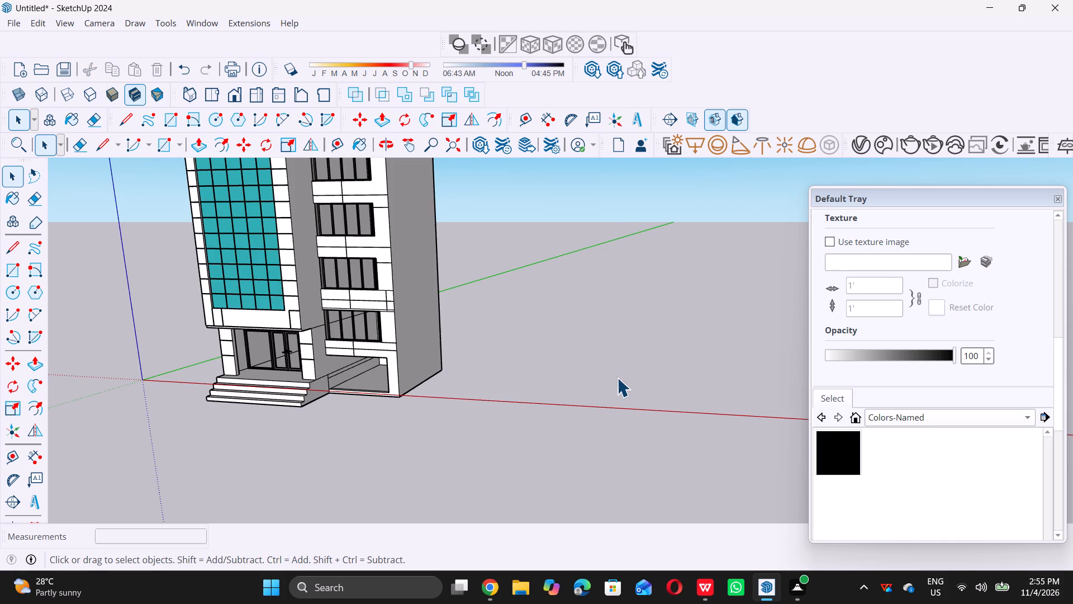
# Paint the wing's front wall face around the third window opening from the bottom with a pale yellow from Colors-Named.
pyautogui.scroll(-20, 615, 380)
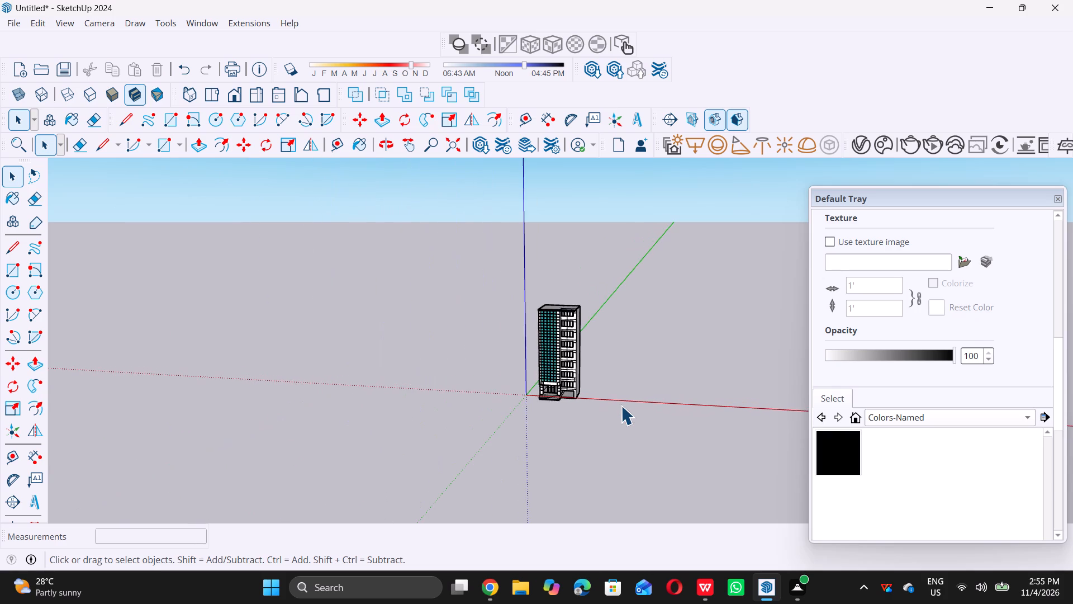
pyautogui.scroll(-3, 514, 402)
pyautogui.moveTo(534, 414); pyautogui.dragTo(567, 384, button='middle')
pyautogui.scroll(4, 567, 384)
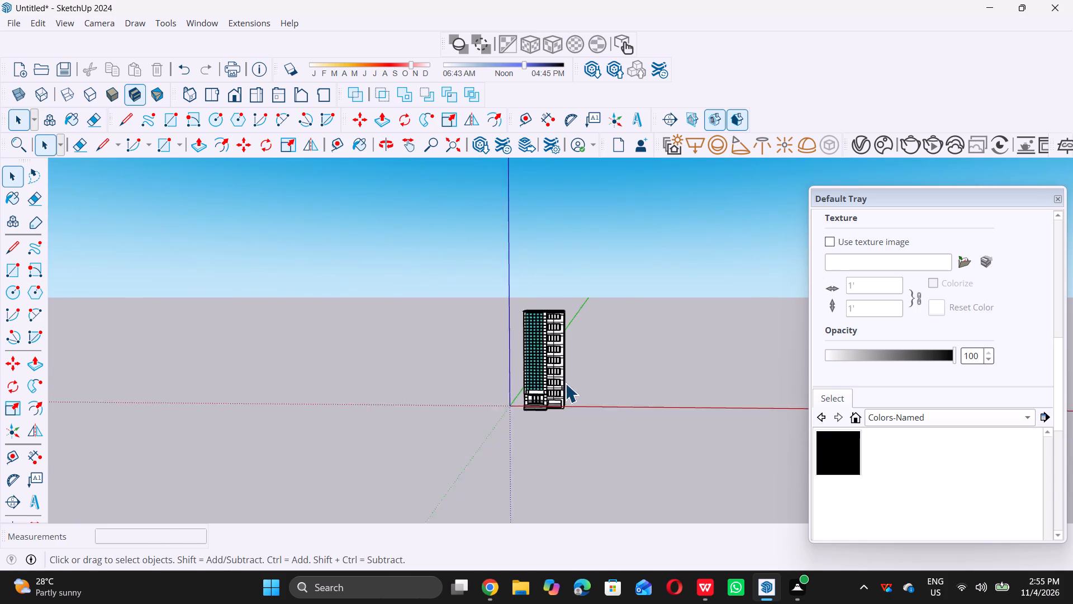
pyautogui.scroll(8, 565, 383)
pyautogui.scroll(-4, 925, 385)
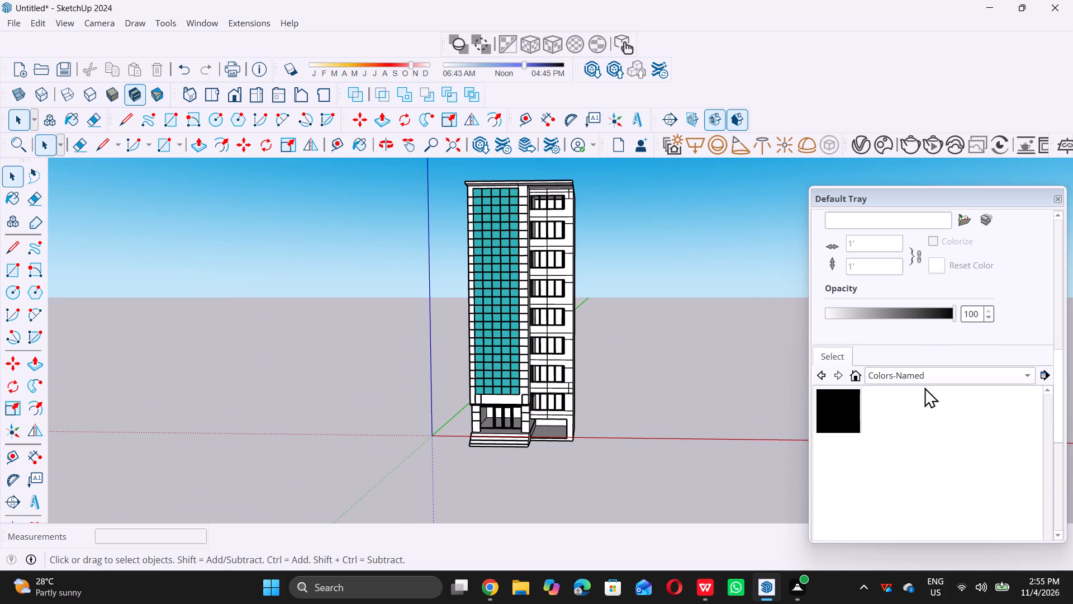
pyautogui.scroll(5, 921, 404)
pyautogui.scroll(19, 913, 413)
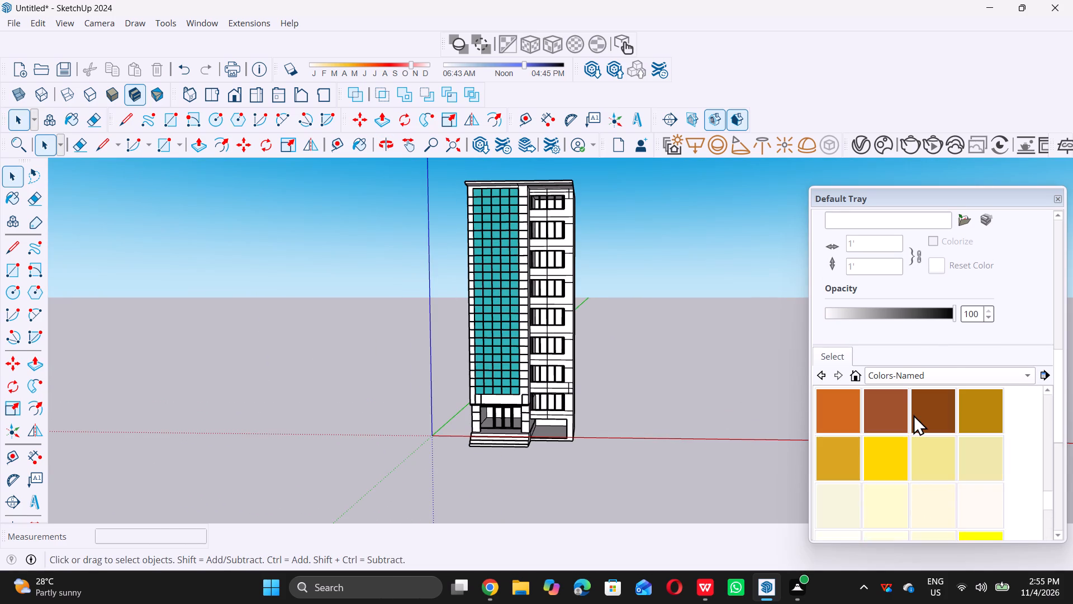
pyautogui.scroll(-4, 913, 414)
pyautogui.scroll(1, 913, 414)
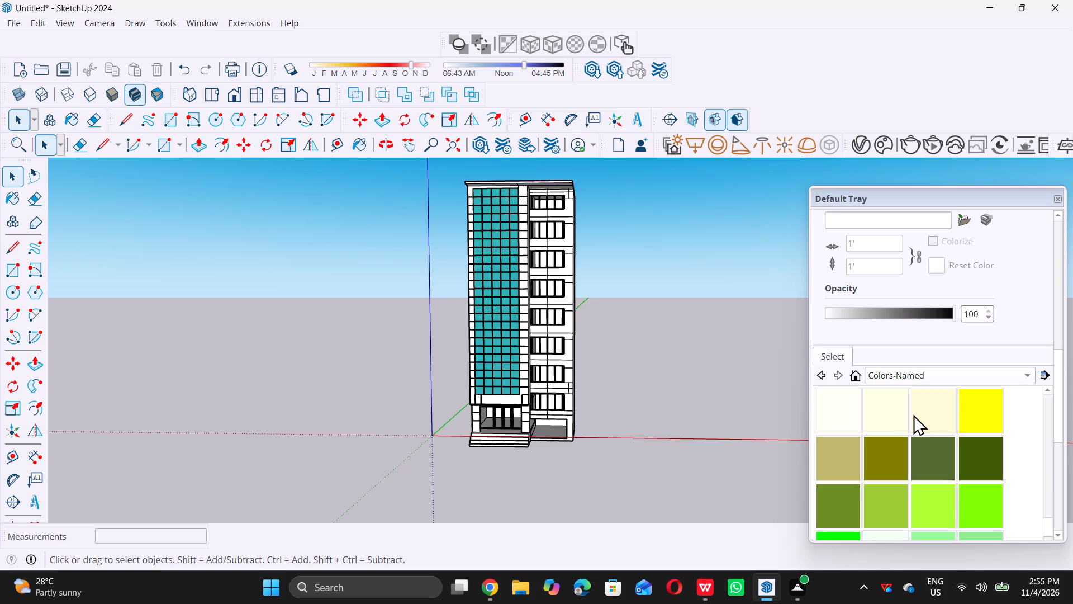
pyautogui.scroll(1, 913, 414)
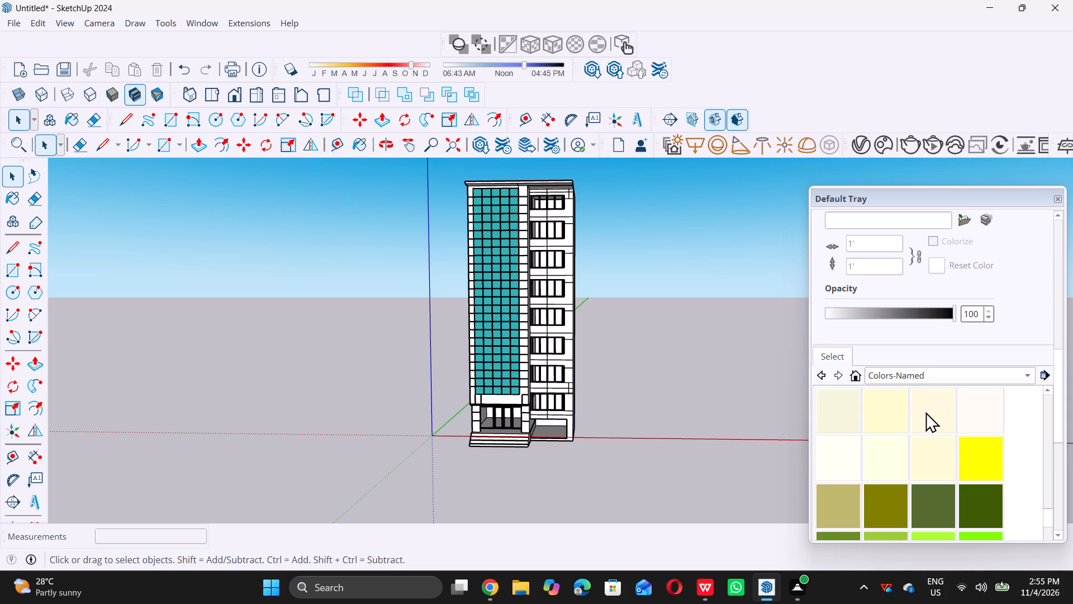
pyautogui.tripleClick(925, 412)
pyautogui.scroll(4, 582, 357)
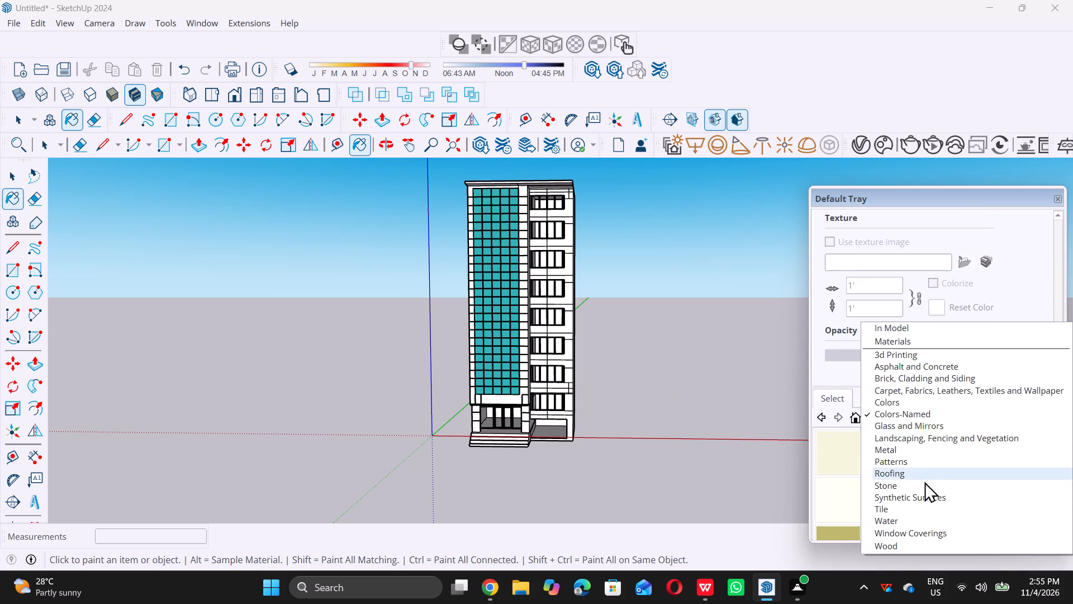
pyautogui.tripleClick(842, 463)
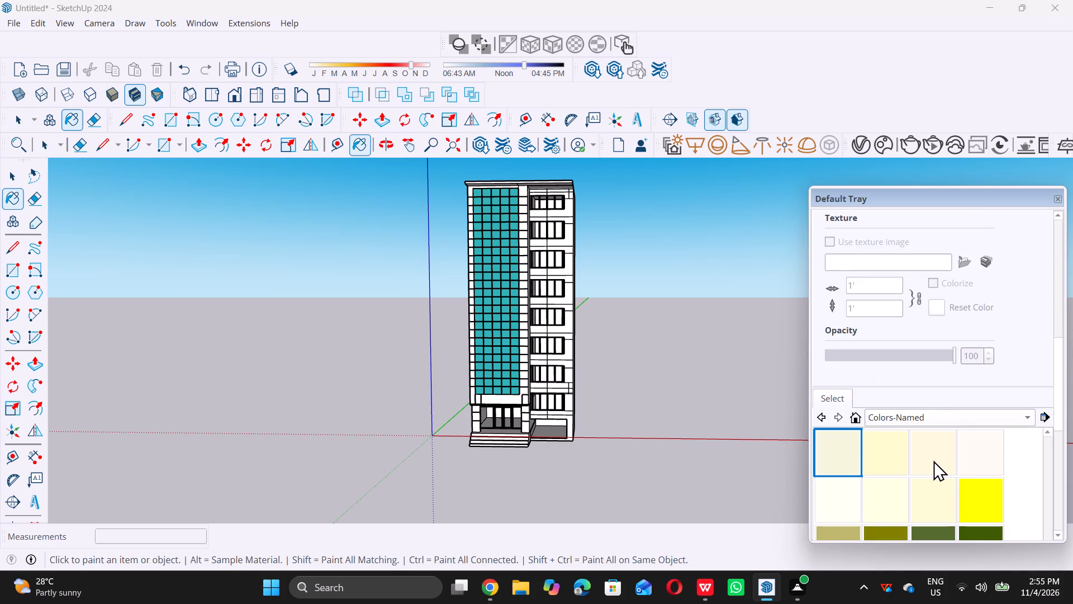
pyautogui.doubleClick(898, 450)
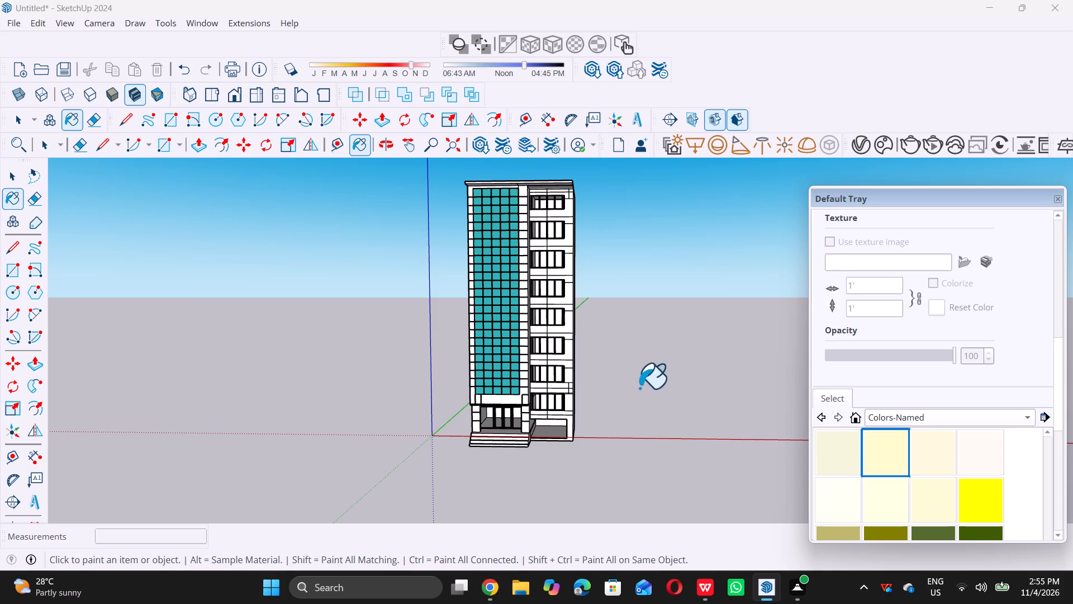
pyautogui.scroll(5, 599, 373)
pyautogui.scroll(9, 519, 356)
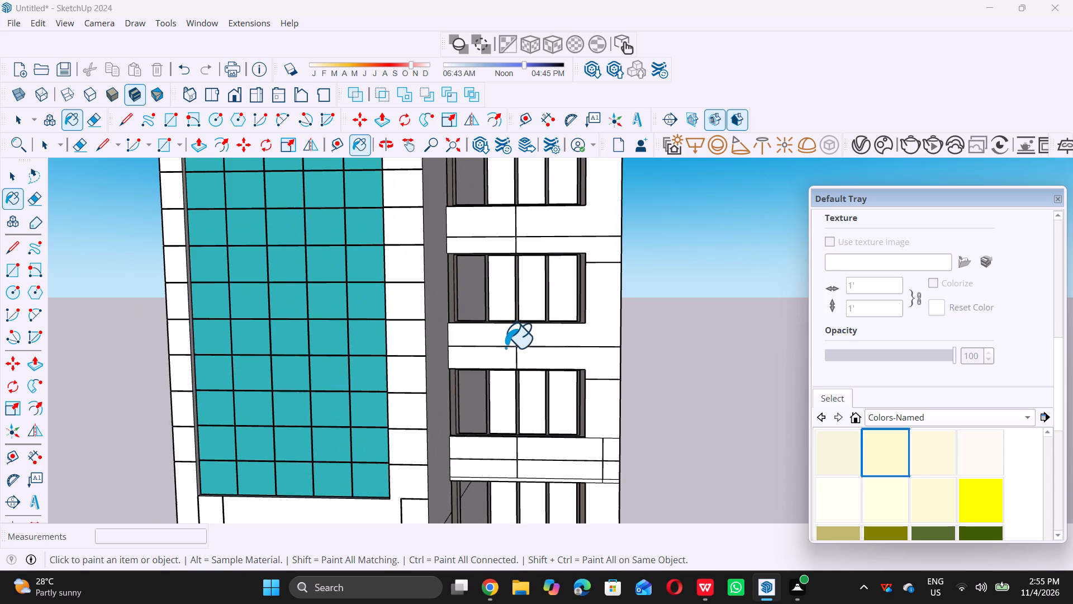
pyautogui.doubleClick(498, 342)
pyautogui.doubleClick(528, 337)
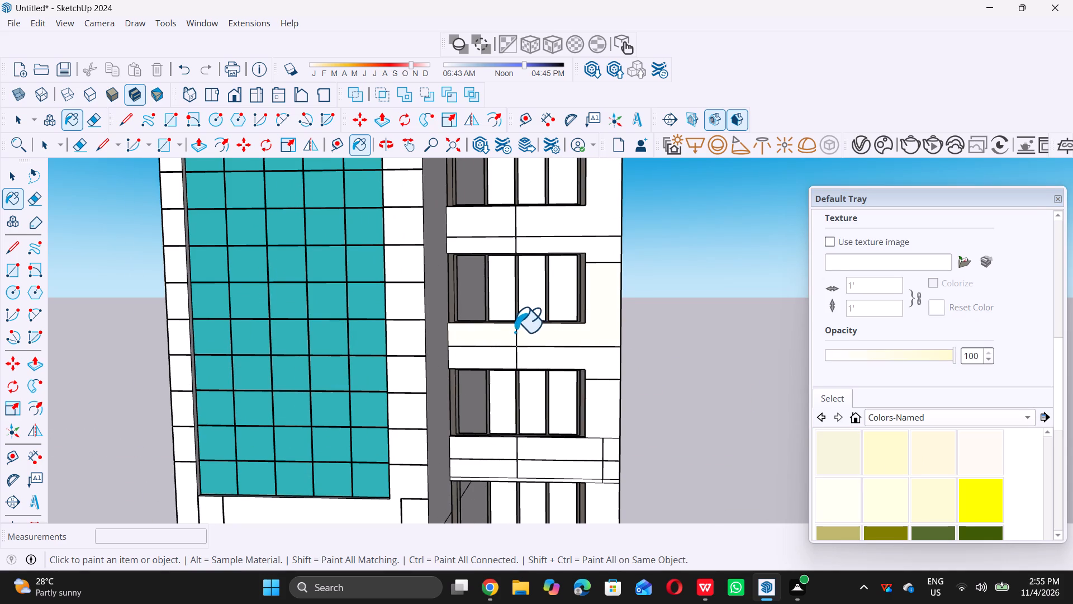
pyautogui.doubleClick(510, 332)
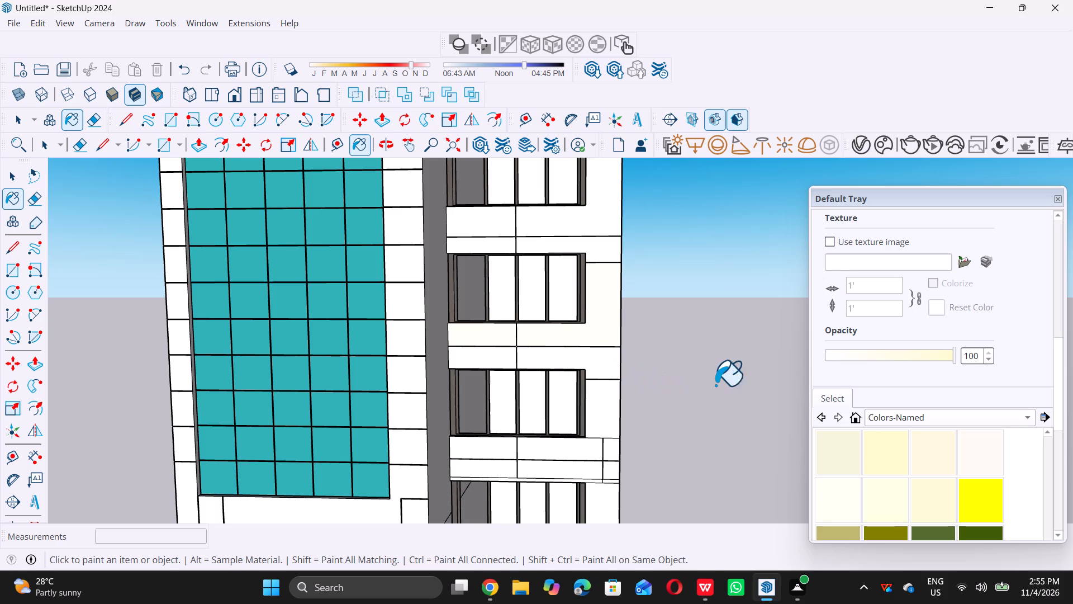
pyautogui.press('space')
# Pick a medium grey from Colors-Named and paint five white panels along the left edge of the teal glazing.
pyautogui.scroll(-5, 768, 400)
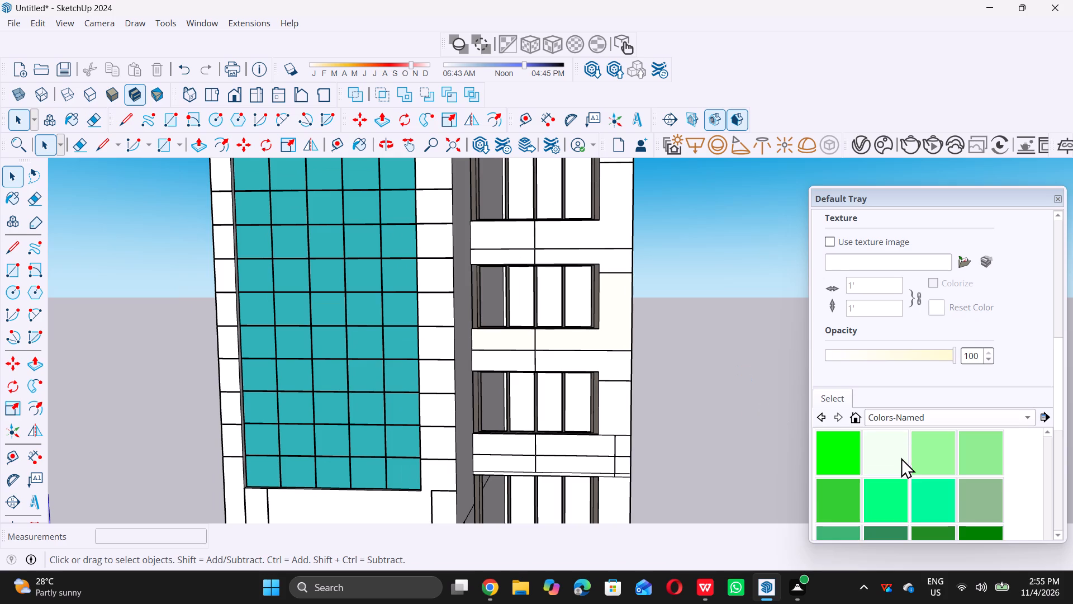
pyautogui.scroll(-7, 904, 465)
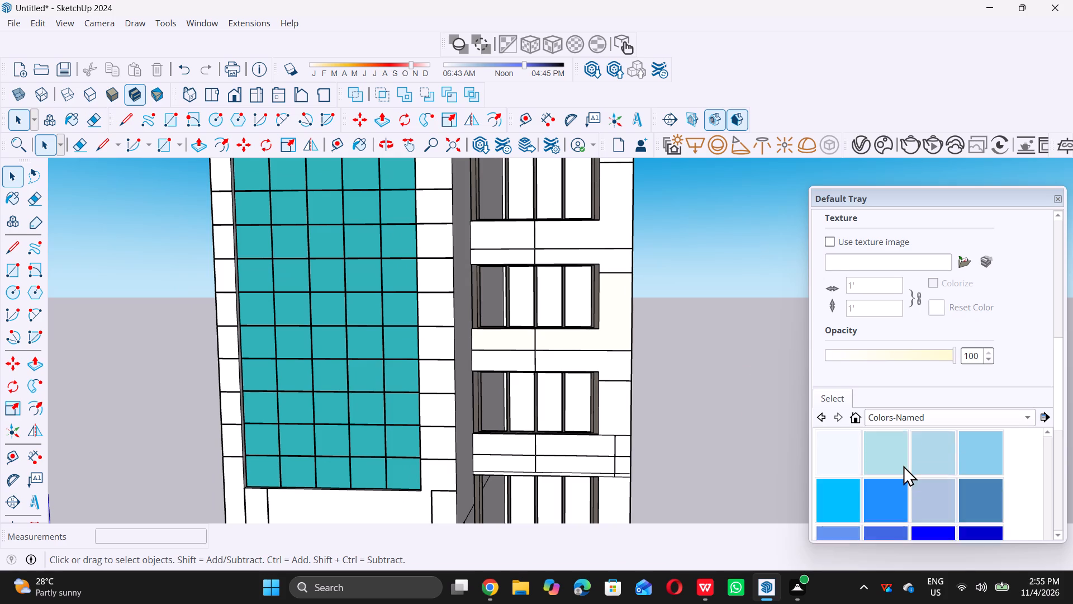
pyautogui.scroll(-11, 903, 465)
pyautogui.scroll(2, 903, 466)
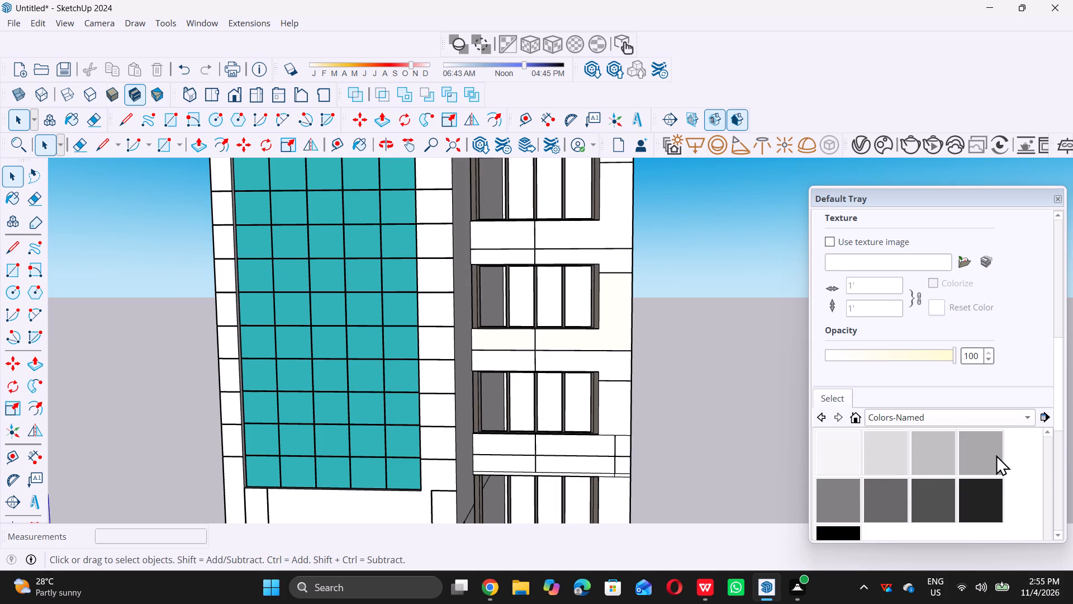
pyautogui.doubleClick(845, 496)
pyautogui.scroll(5, 226, 402)
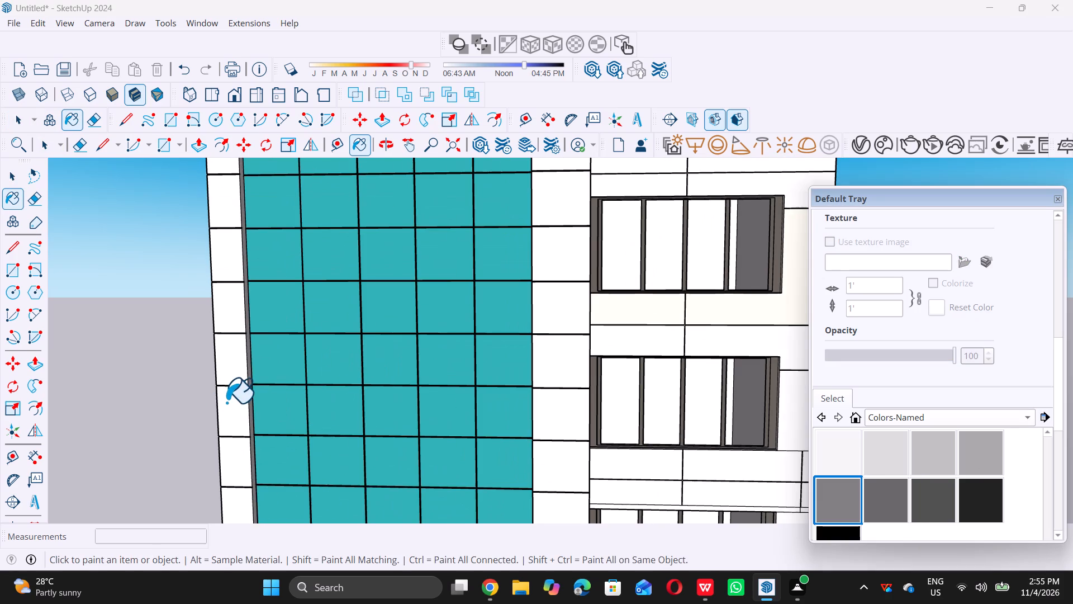
pyautogui.doubleClick(226, 402)
pyautogui.doubleClick(244, 361)
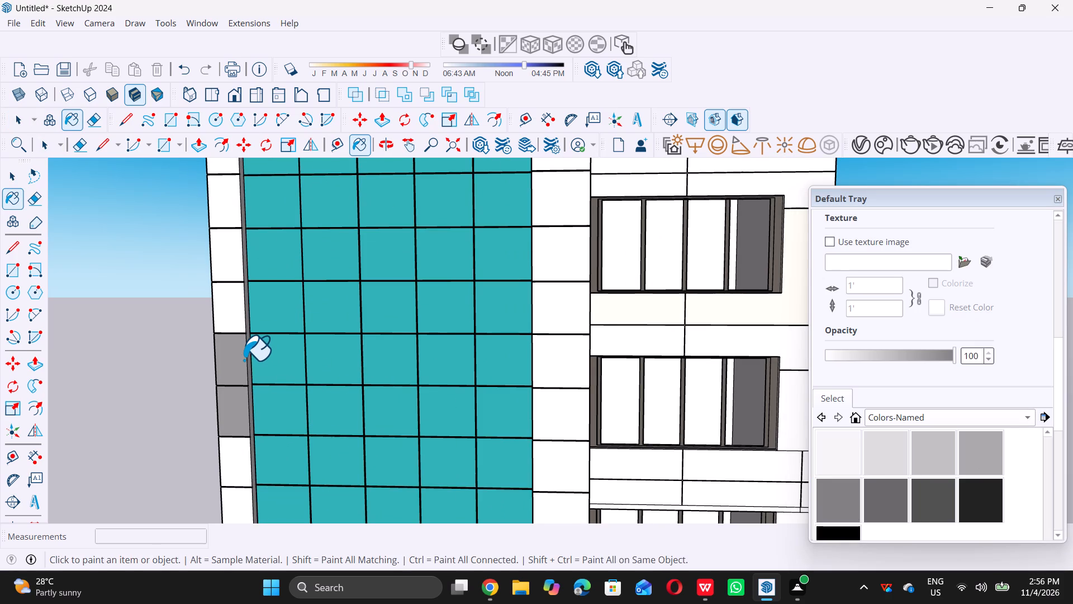
pyautogui.click(235, 312)
pyautogui.doubleClick(234, 270)
pyautogui.click(227, 216)
# Paint the lower-left panels, the band beneath the teal glazing with its corner rectangles, and the lowest full right-edge panel medium grey.
pyautogui.scroll(-5, 236, 213)
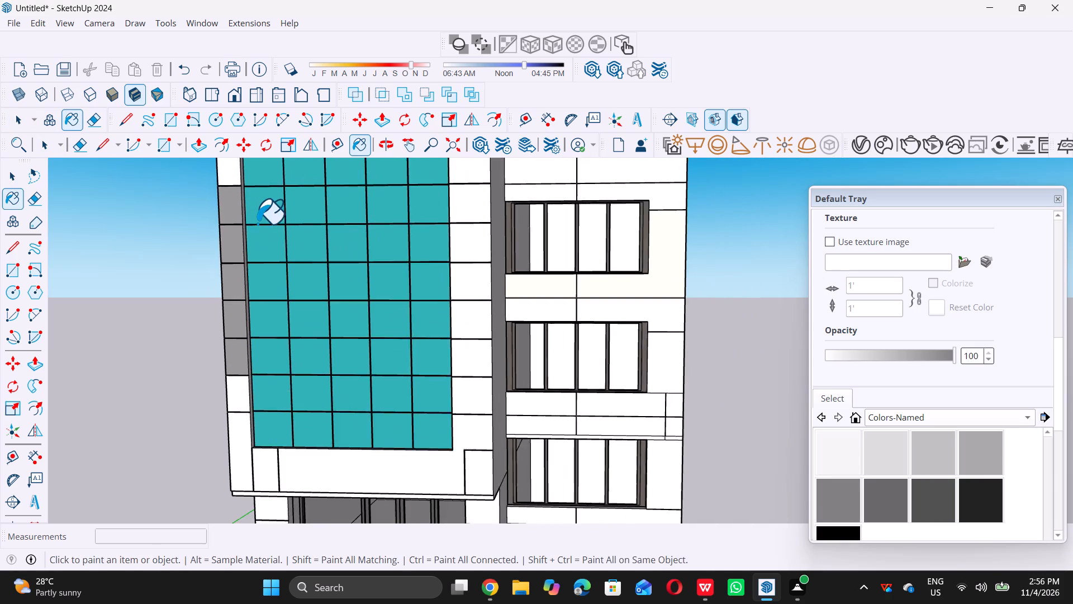
pyautogui.scroll(-2, 257, 223)
pyautogui.scroll(6, 244, 402)
pyautogui.doubleClick(243, 339)
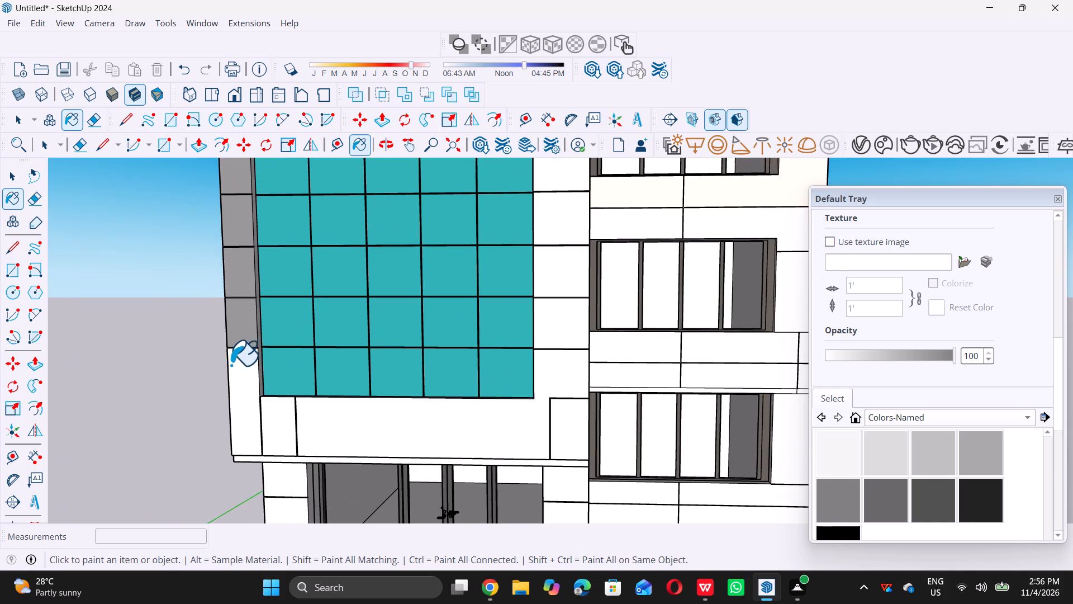
pyautogui.click(227, 385)
pyautogui.click(248, 390)
pyautogui.doubleClick(281, 418)
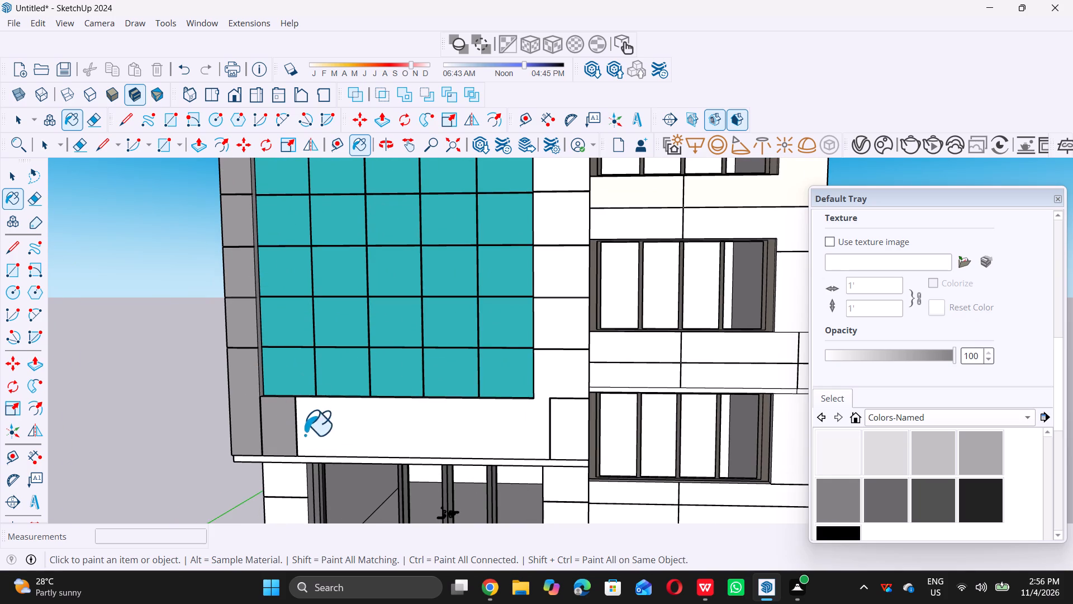
pyautogui.click(368, 424)
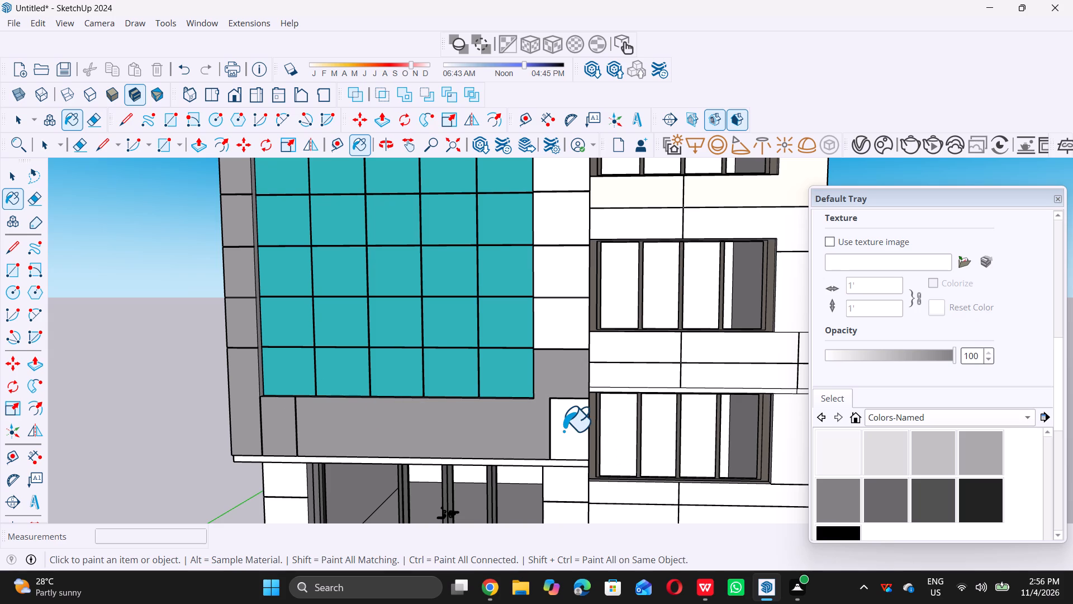
pyautogui.click(563, 431)
pyautogui.doubleClick(562, 334)
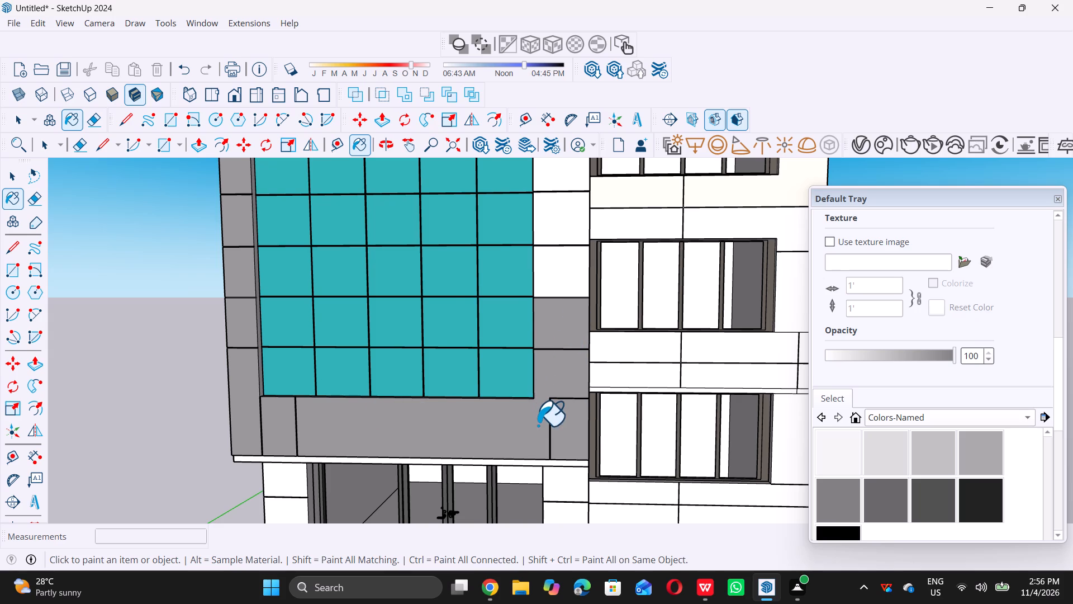
# Paint the six successive white panels up the right edge of the teal glazing medium grey, continuing above the already grey ones.
pyautogui.scroll(12, 539, 428)
pyautogui.scroll(-1, 548, 447)
pyautogui.scroll(9, 548, 447)
pyautogui.scroll(-11, 548, 447)
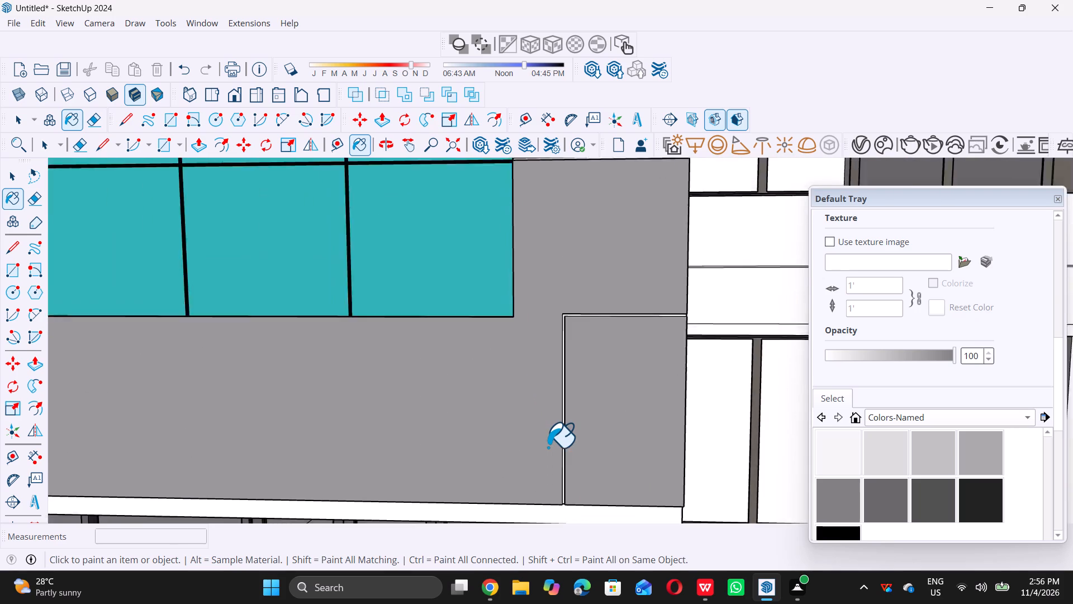
pyautogui.scroll(-20, 548, 447)
pyautogui.scroll(-3, 548, 447)
pyautogui.scroll(3, 569, 369)
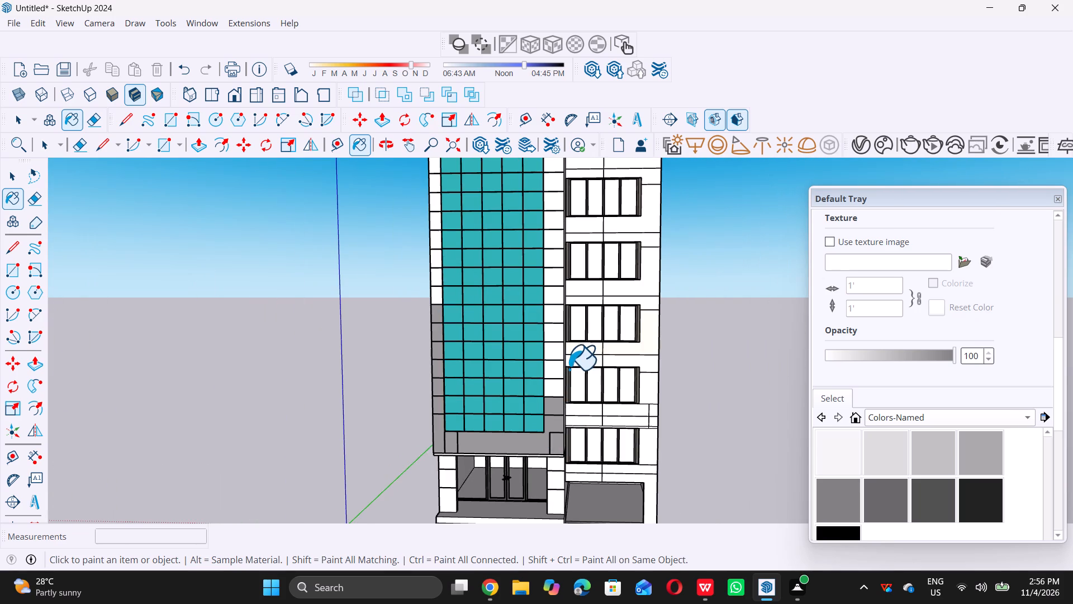
pyautogui.scroll(4, 569, 369)
pyautogui.doubleClick(535, 367)
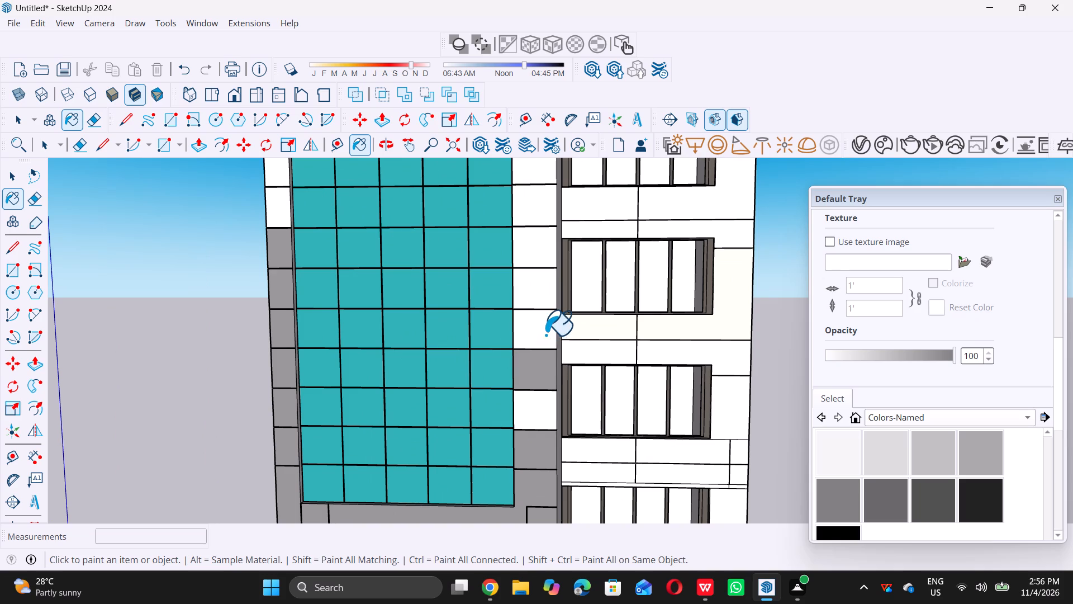
pyautogui.click(545, 334)
pyautogui.click(538, 296)
pyautogui.doubleClick(536, 259)
pyautogui.click(539, 213)
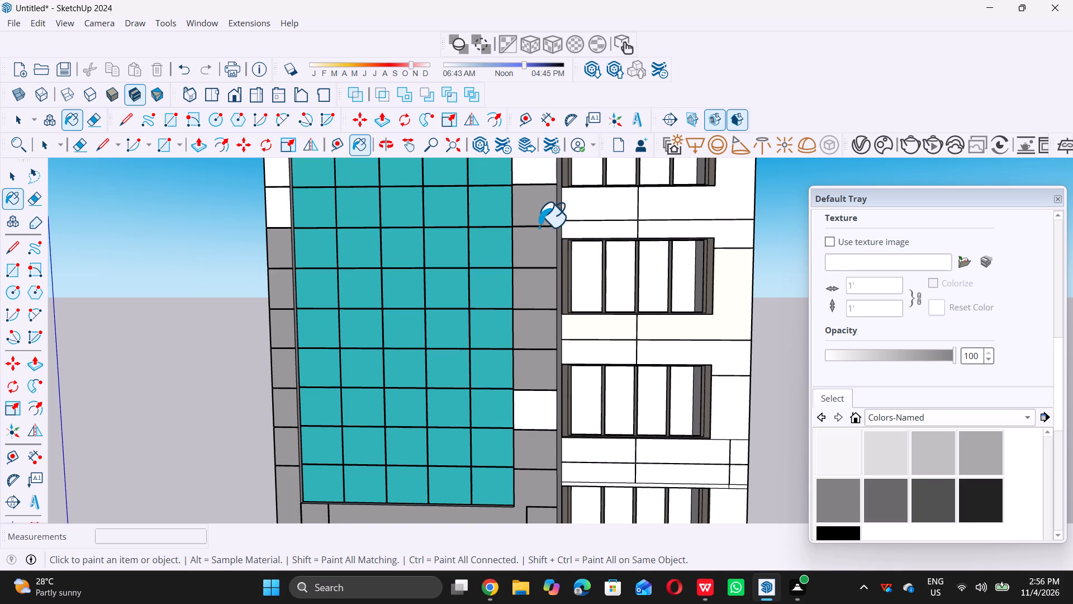
pyautogui.doubleClick(534, 416)
# Paint the four white panels directly above the grey ones on the left edge of the teal glazing medium grey.
pyautogui.scroll(-8, 533, 416)
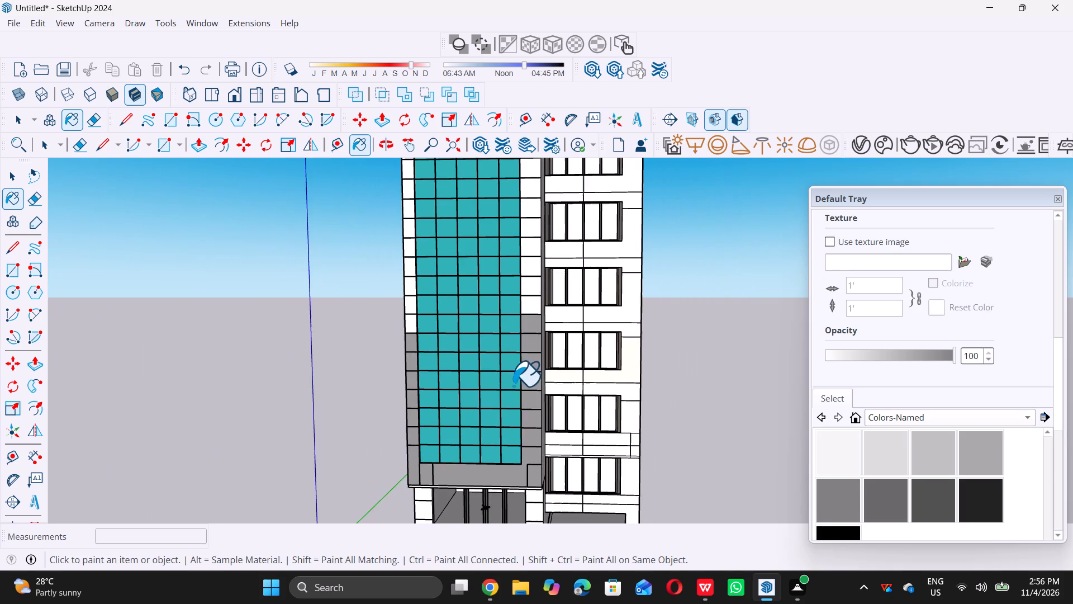
pyautogui.scroll(9, 423, 274)
pyautogui.doubleClick(403, 276)
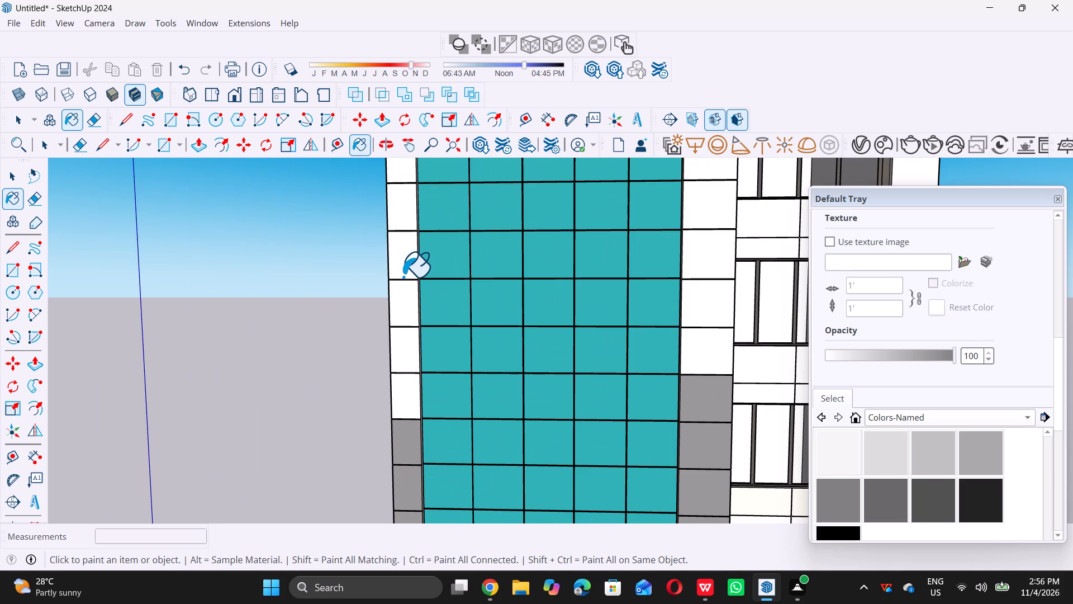
pyautogui.click(402, 306)
pyautogui.click(403, 353)
pyautogui.click(400, 395)
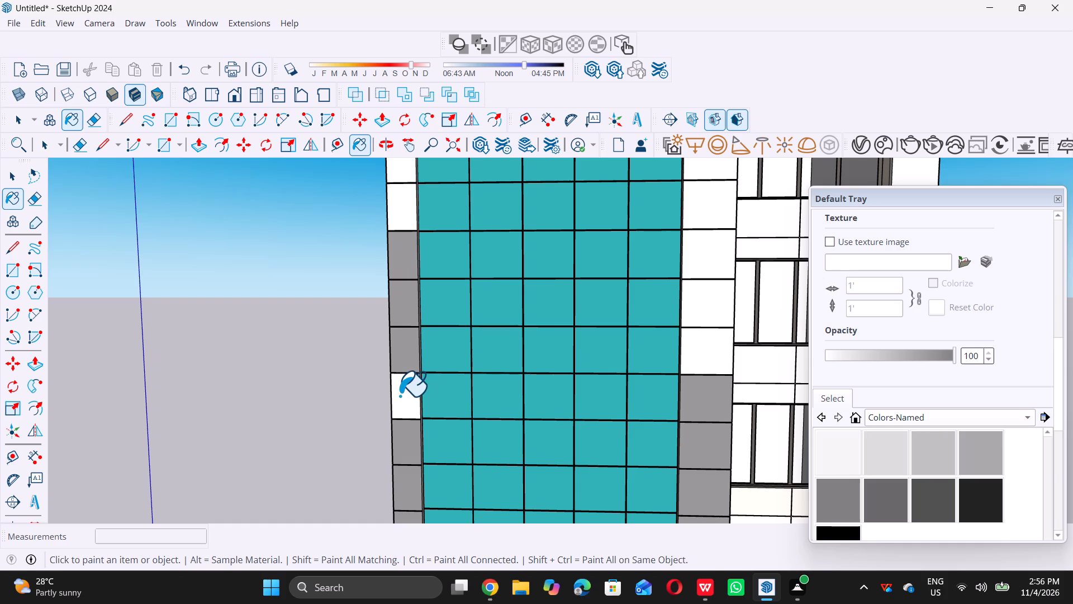
# Continue up the left edge of the teal glazing, painting the following four white panels medium grey.
pyautogui.scroll(-14, 401, 403)
pyautogui.scroll(2, 431, 304)
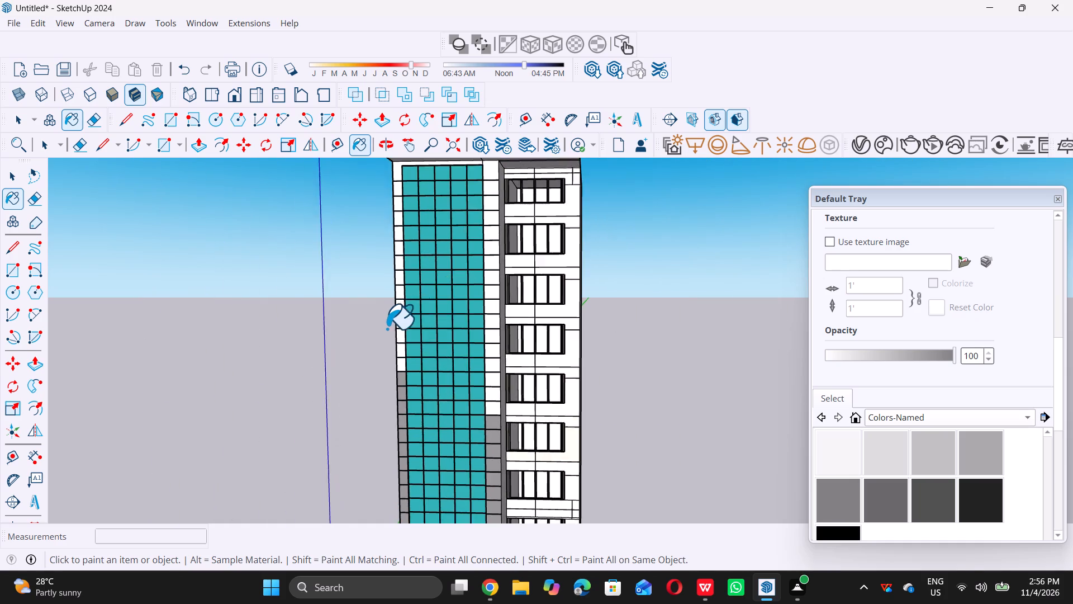
pyautogui.scroll(9, 387, 328)
pyautogui.click(417, 313)
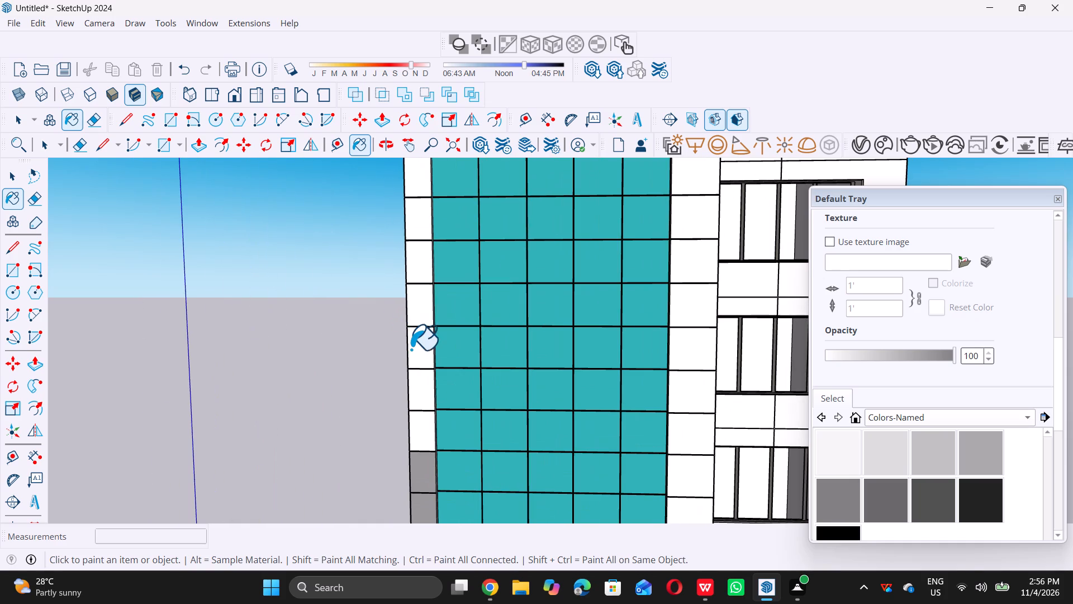
pyautogui.doubleClick(417, 353)
pyautogui.doubleClick(415, 391)
pyautogui.doubleClick(417, 424)
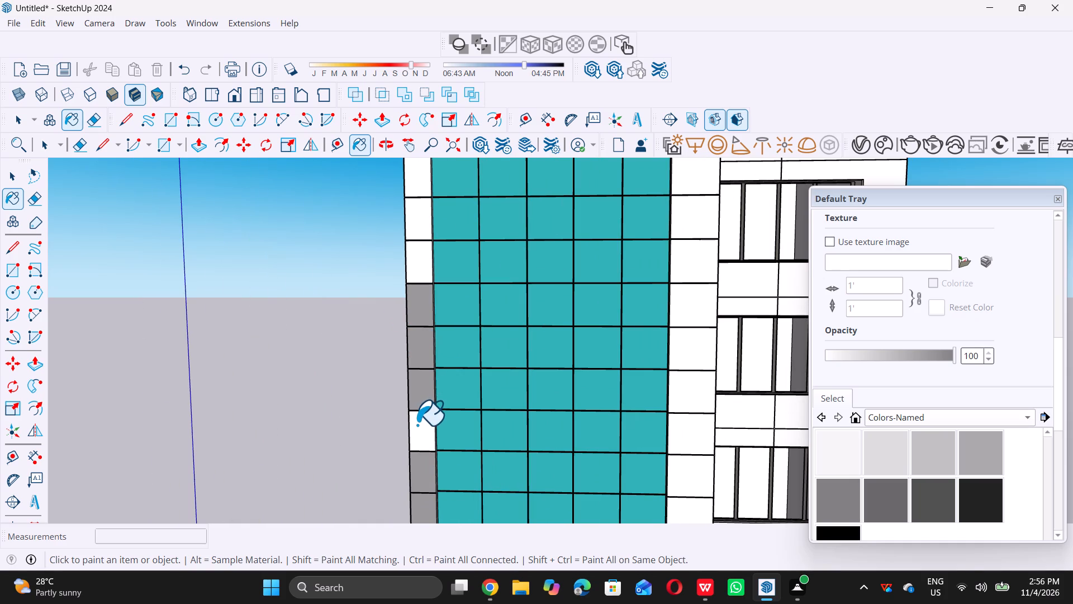
# Paint the top-left corner panel under the roof slab and the three panels below it medium grey.
pyautogui.scroll(-10, 431, 386)
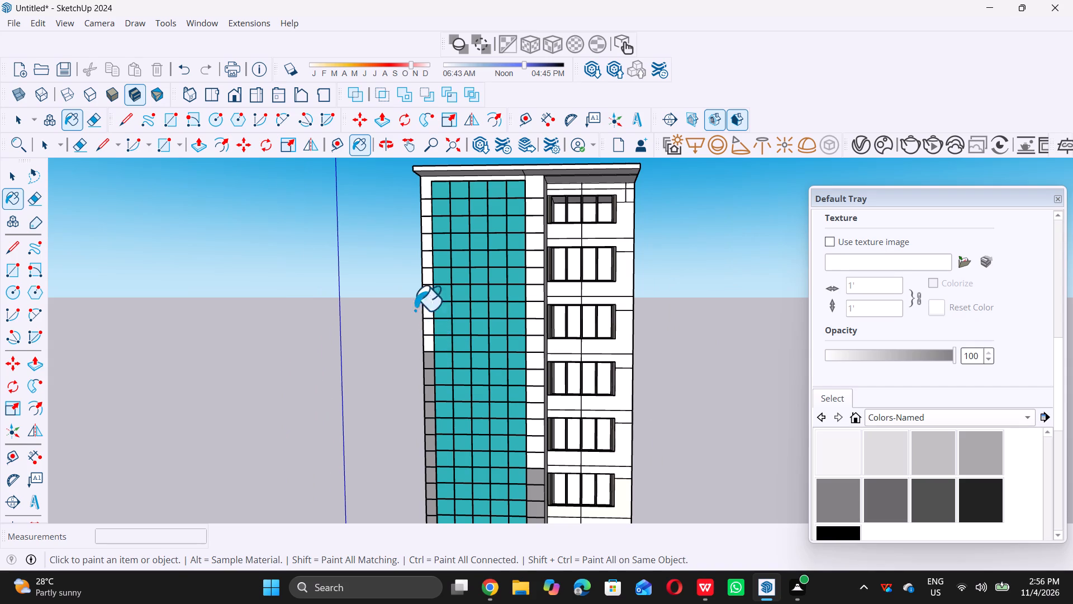
pyautogui.scroll(5, 408, 252)
pyautogui.scroll(-10, 411, 275)
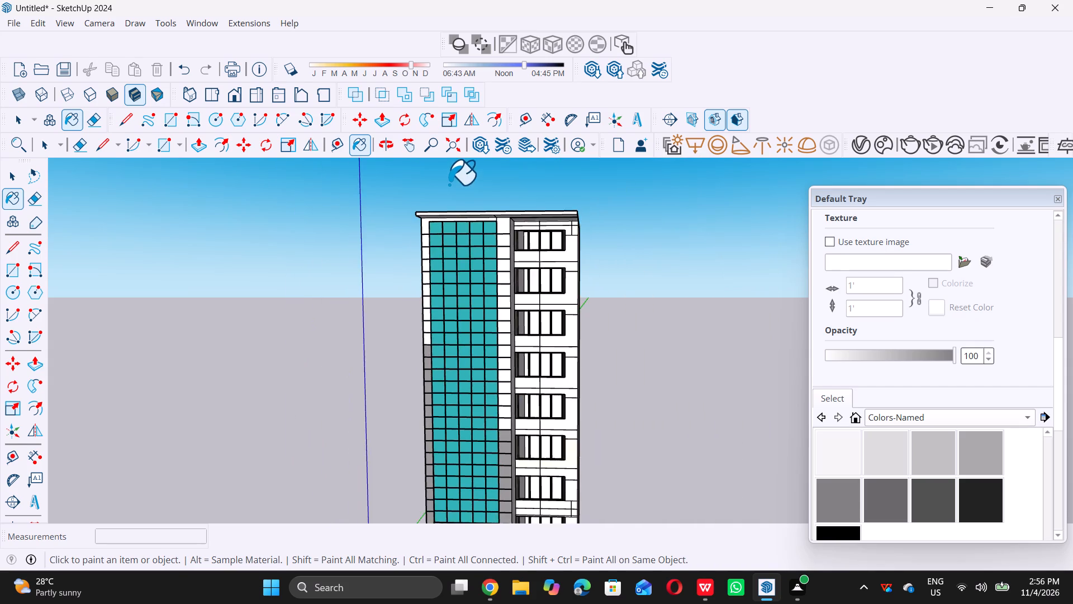
pyautogui.scroll(6, 449, 184)
pyautogui.scroll(5, 418, 235)
pyautogui.doubleClick(426, 237)
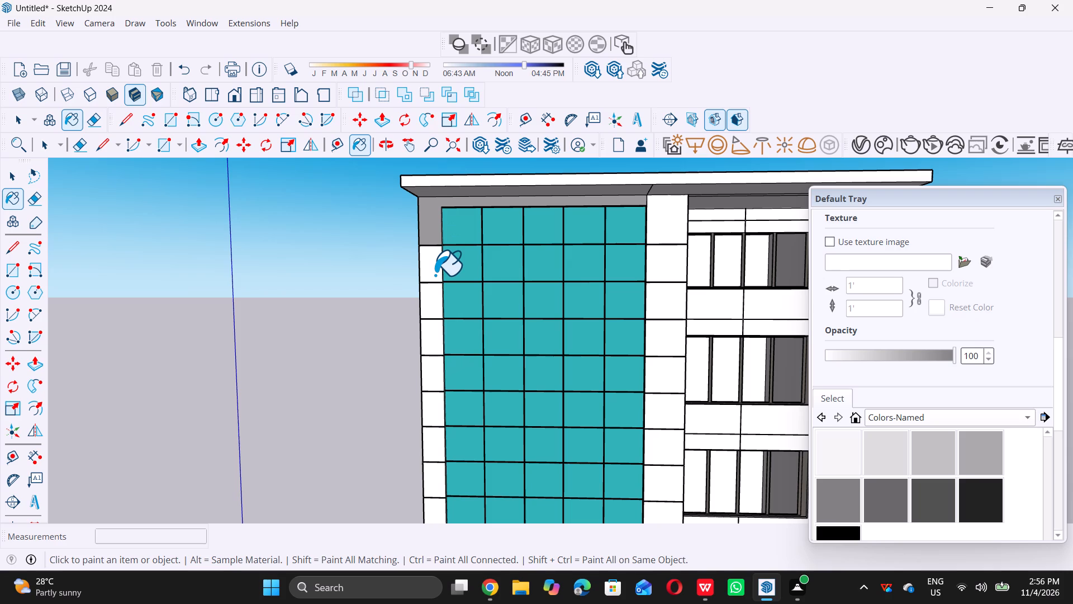
pyautogui.click(434, 273)
pyautogui.click(428, 304)
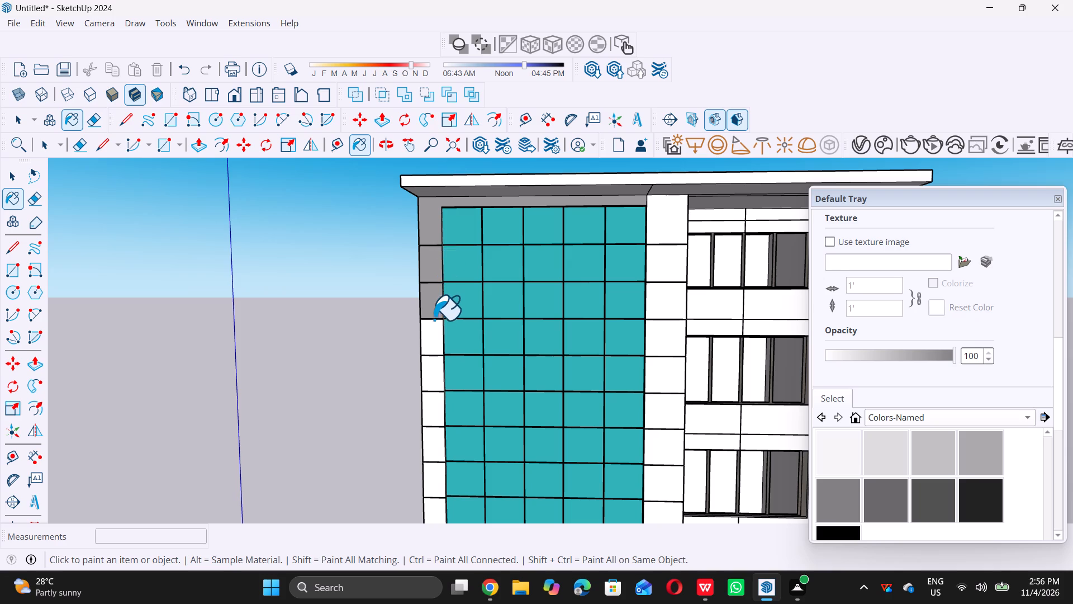
pyautogui.doubleClick(428, 343)
# Paint the six remaining white panels midway up the left edge of the teal glazing medium grey.
pyautogui.scroll(-9, 424, 289)
pyautogui.scroll(6, 415, 309)
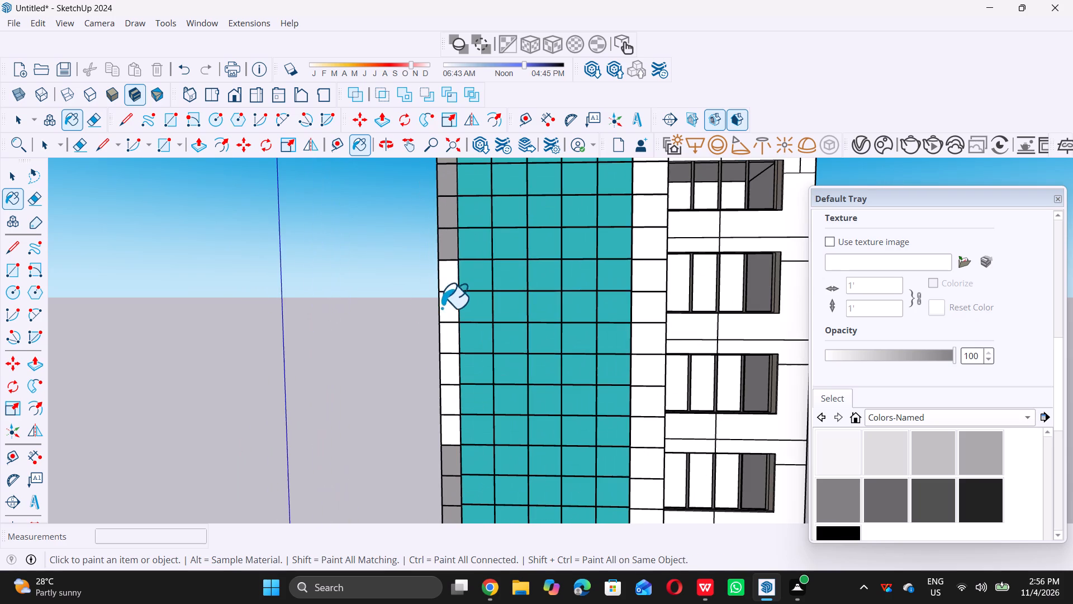
pyautogui.click(452, 280)
pyautogui.doubleClick(451, 306)
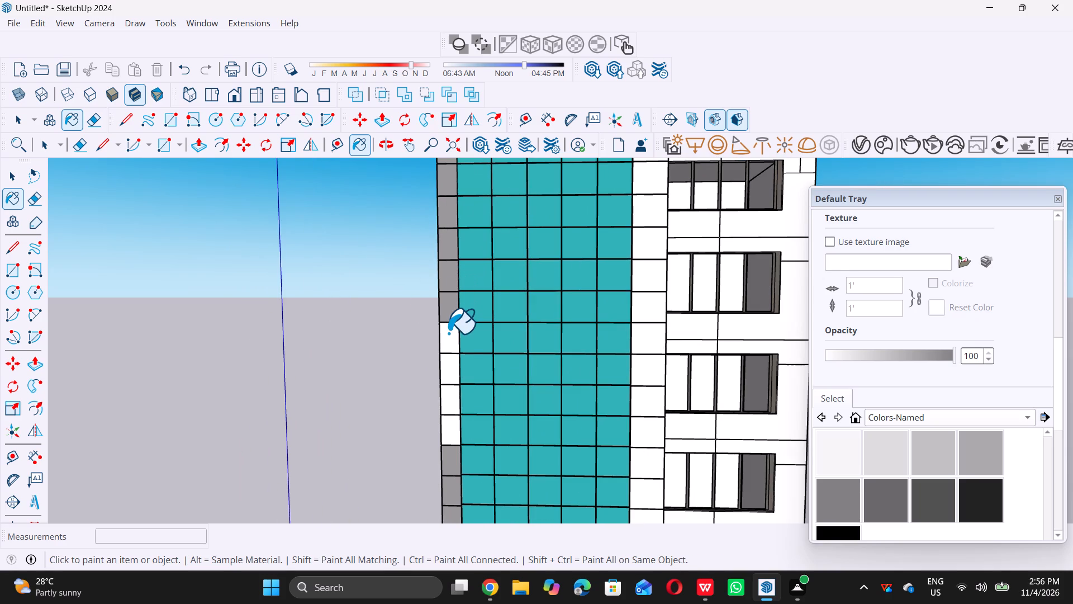
pyautogui.click(447, 343)
pyautogui.doubleClick(448, 369)
pyautogui.click(452, 403)
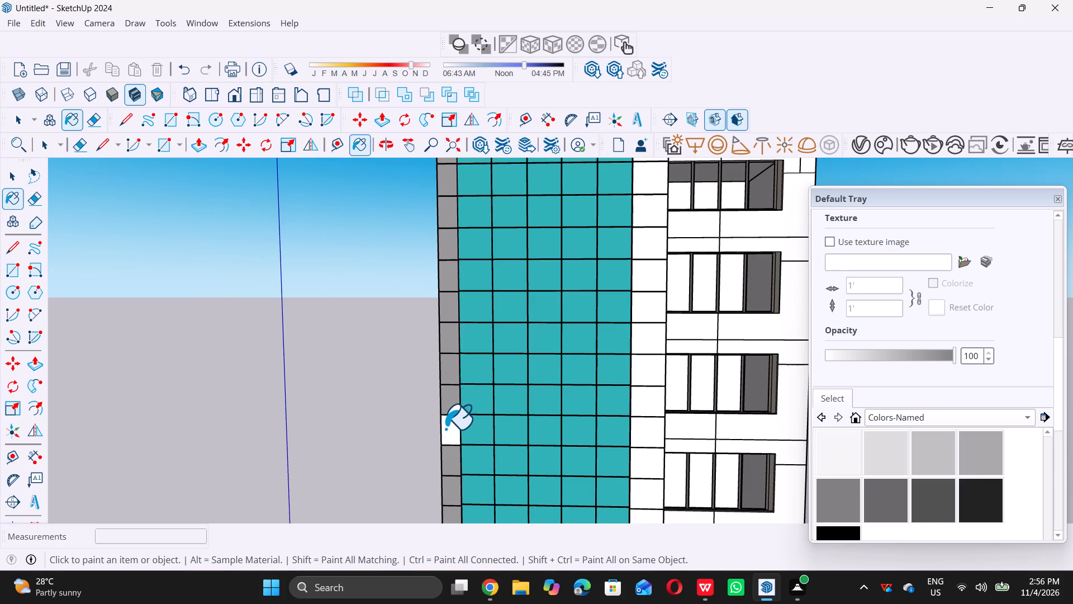
pyautogui.click(450, 430)
# Paint the top three panels on the right edge of the teal glazing, just under the roof slab, medium grey.
pyautogui.scroll(-8, 348, 305)
pyautogui.scroll(1, 516, 236)
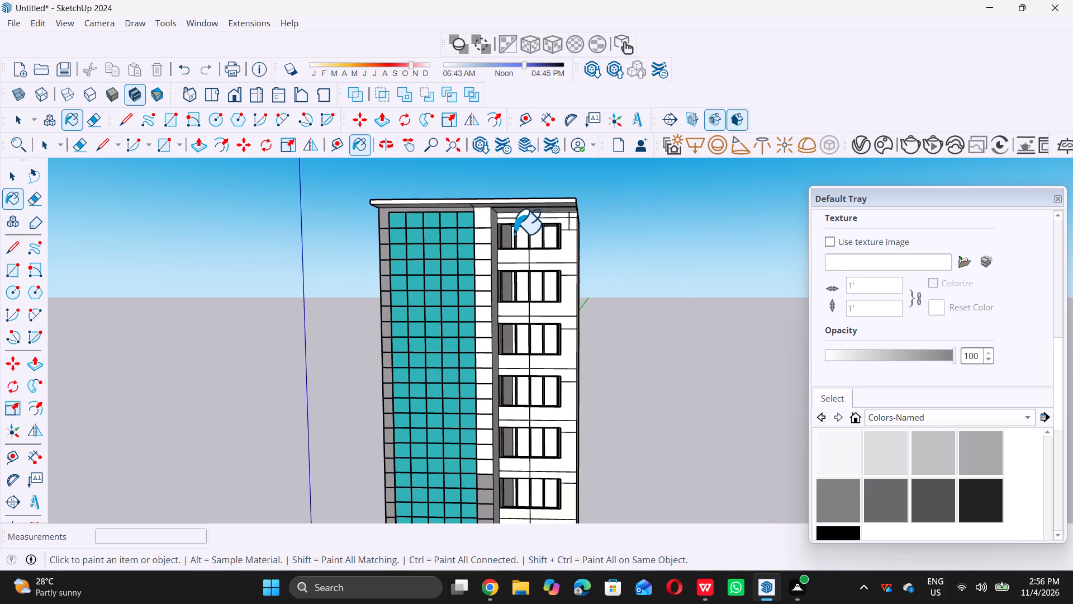
pyautogui.scroll(3, 514, 233)
pyautogui.scroll(5, 471, 219)
pyautogui.click(466, 213)
pyautogui.click(468, 256)
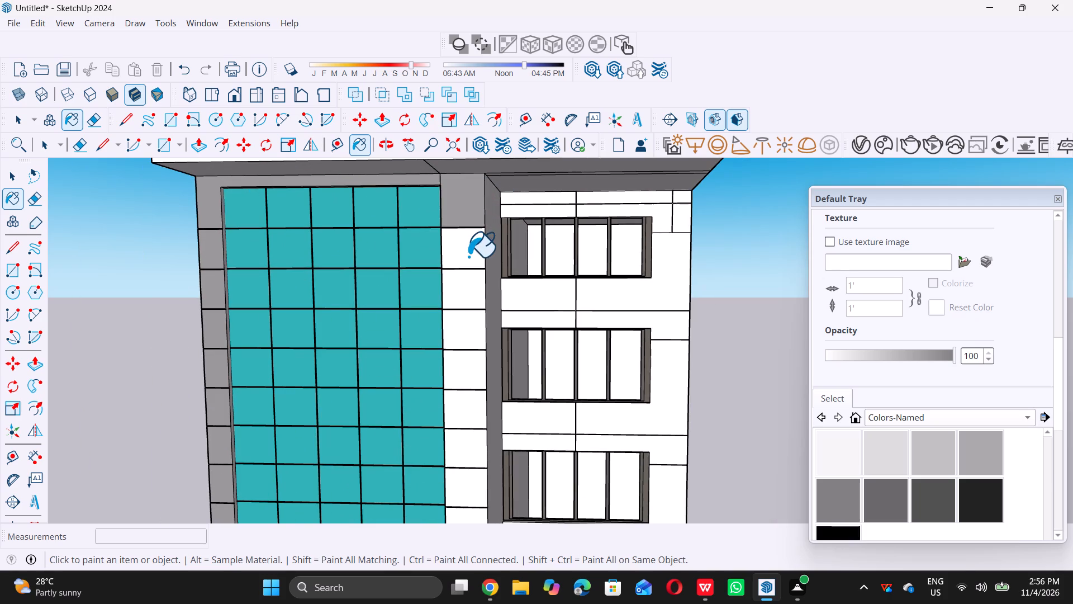
pyautogui.click(467, 299)
# Paint the following five white panels down the right edge of the teal glazing medium grey.
pyautogui.scroll(-12, 485, 254)
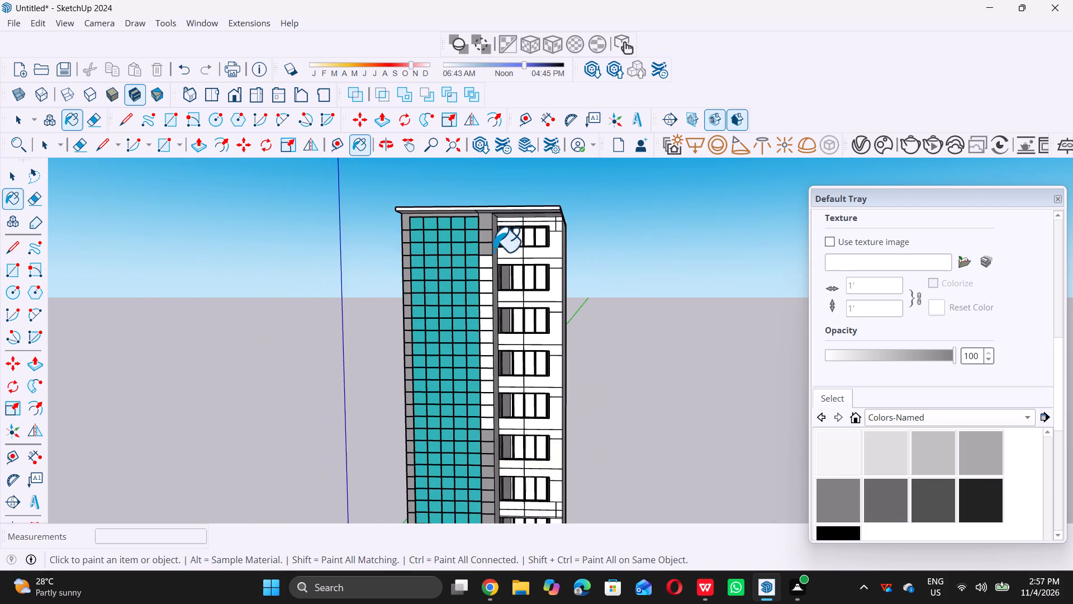
pyautogui.scroll(-3, 494, 270)
pyautogui.scroll(10, 493, 302)
pyautogui.click(486, 204)
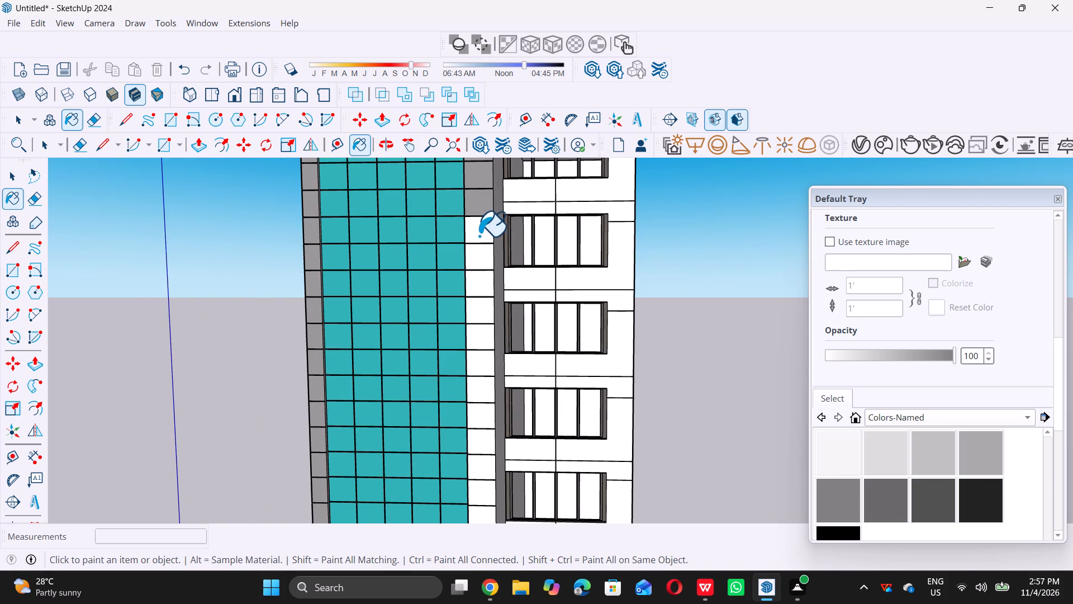
pyautogui.click(479, 235)
pyautogui.click(485, 261)
pyautogui.click(482, 294)
pyautogui.tripleClick(482, 310)
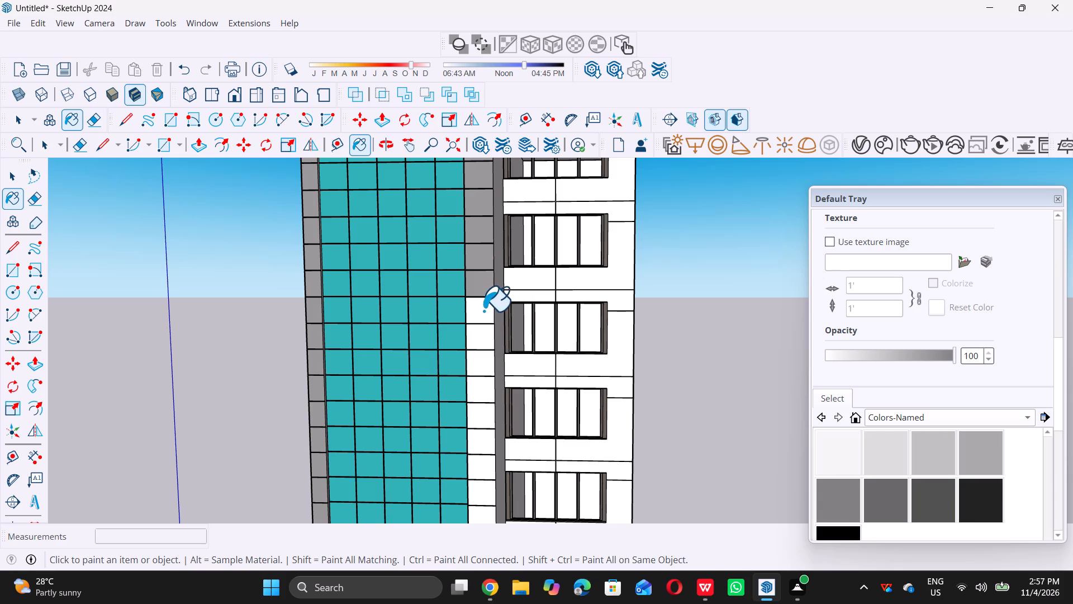
# Paint all remaining white panels in the middle of the glazing's right edge medium grey, closing the gap down to the lower grey panels.
pyautogui.scroll(-12, 490, 259)
pyautogui.scroll(3, 473, 312)
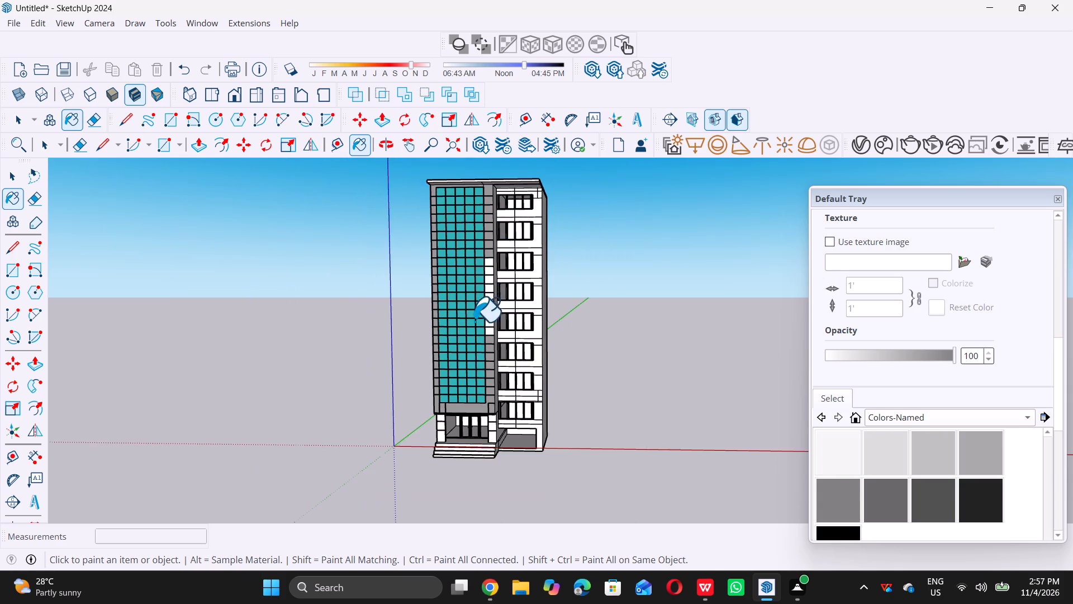
pyautogui.scroll(2, 474, 321)
pyautogui.scroll(6, 500, 224)
pyautogui.click(499, 228)
pyautogui.click(505, 255)
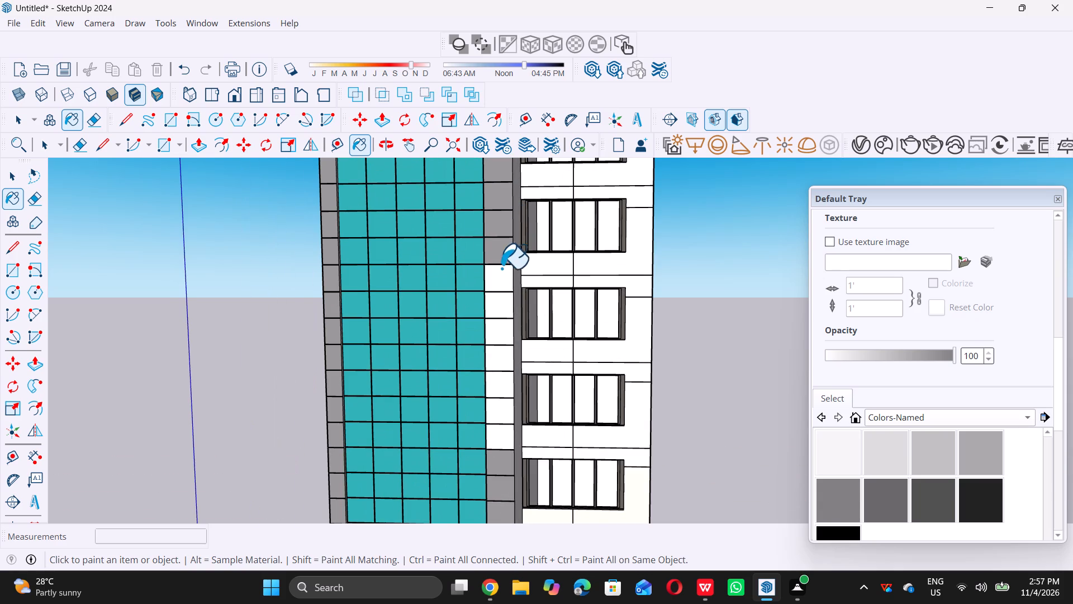
pyautogui.click(501, 287)
pyautogui.click(504, 317)
pyautogui.click(504, 341)
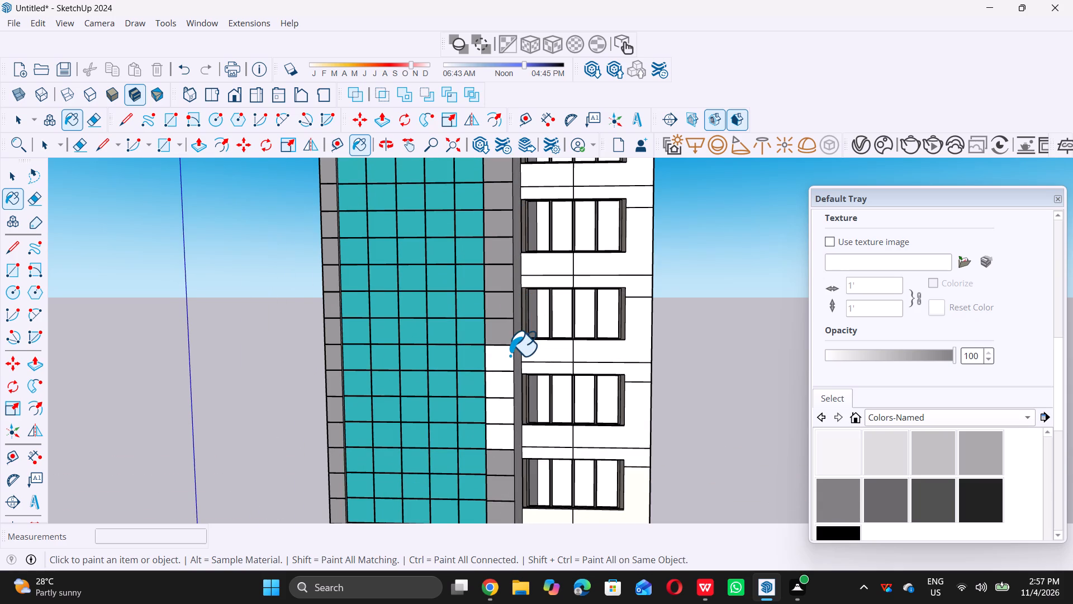
pyautogui.click(506, 362)
pyautogui.click(506, 389)
pyautogui.click(502, 415)
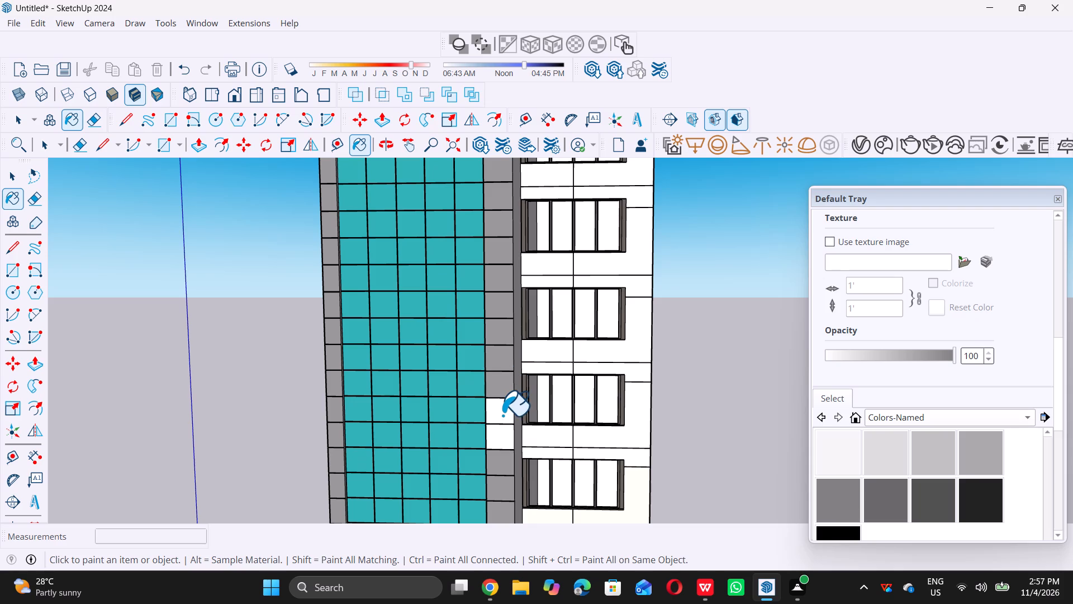
pyautogui.click(504, 436)
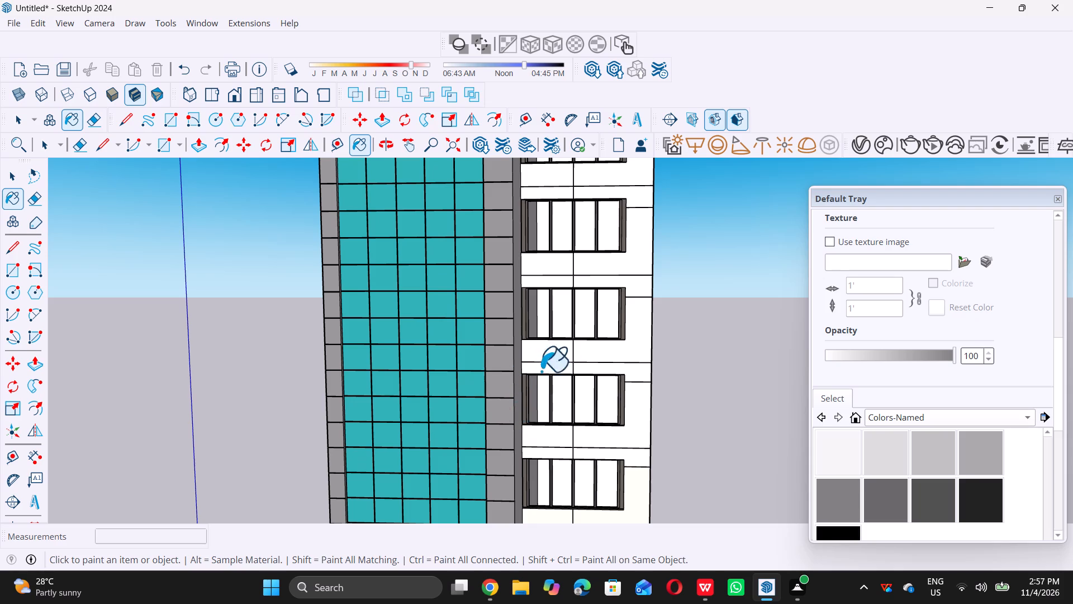
# Paint the three stacked blocks of each front column flanking the entrance doors medium grey.
pyautogui.scroll(-10, 557, 345)
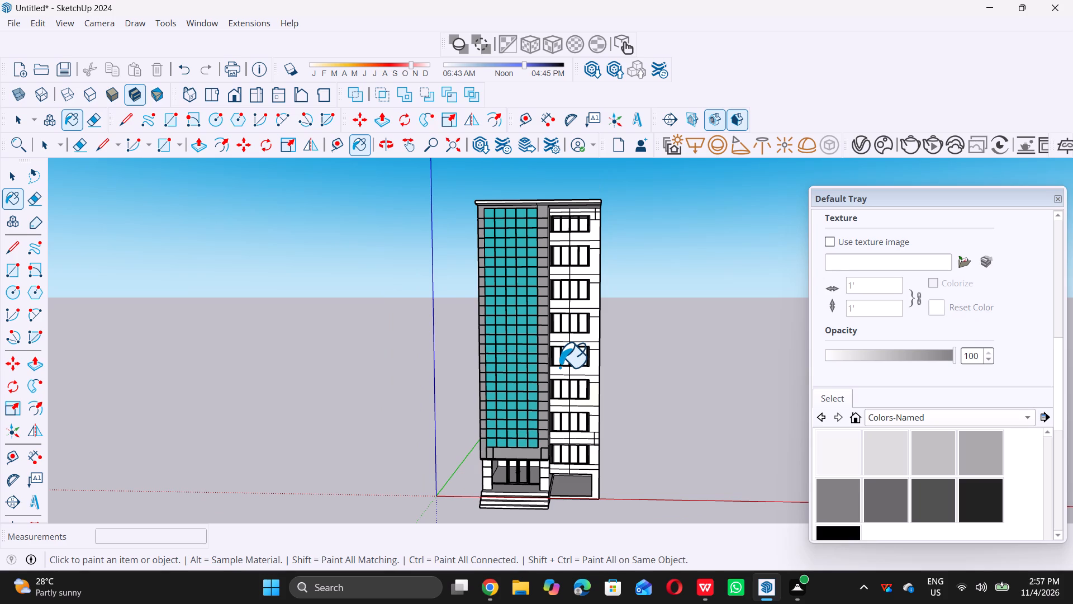
pyautogui.scroll(-2, 559, 367)
pyautogui.scroll(16, 548, 461)
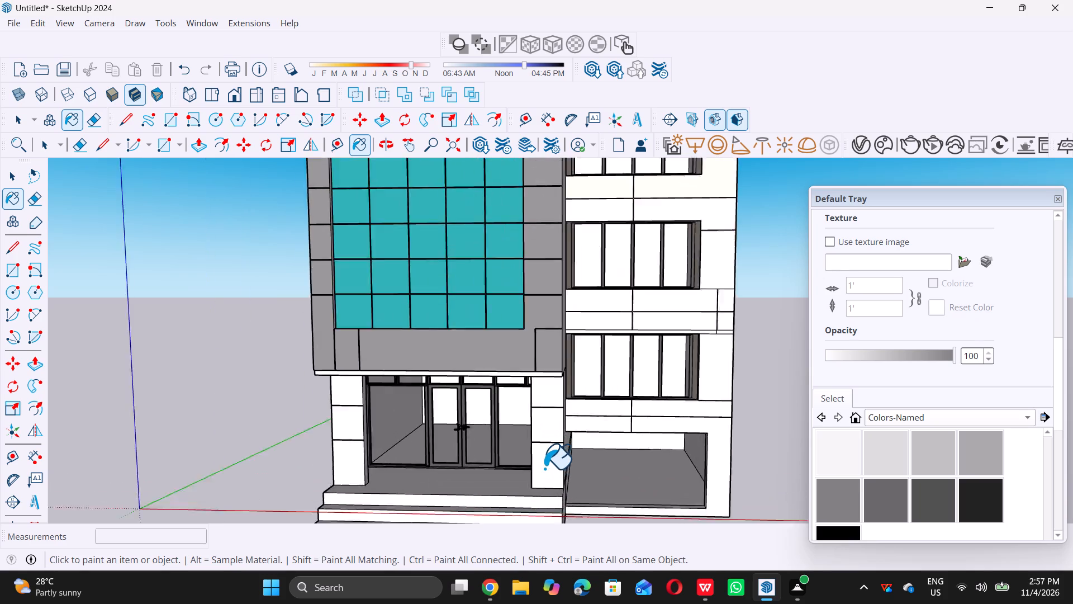
pyautogui.scroll(1, 544, 468)
pyautogui.click(552, 451)
pyautogui.click(558, 421)
pyautogui.click(559, 370)
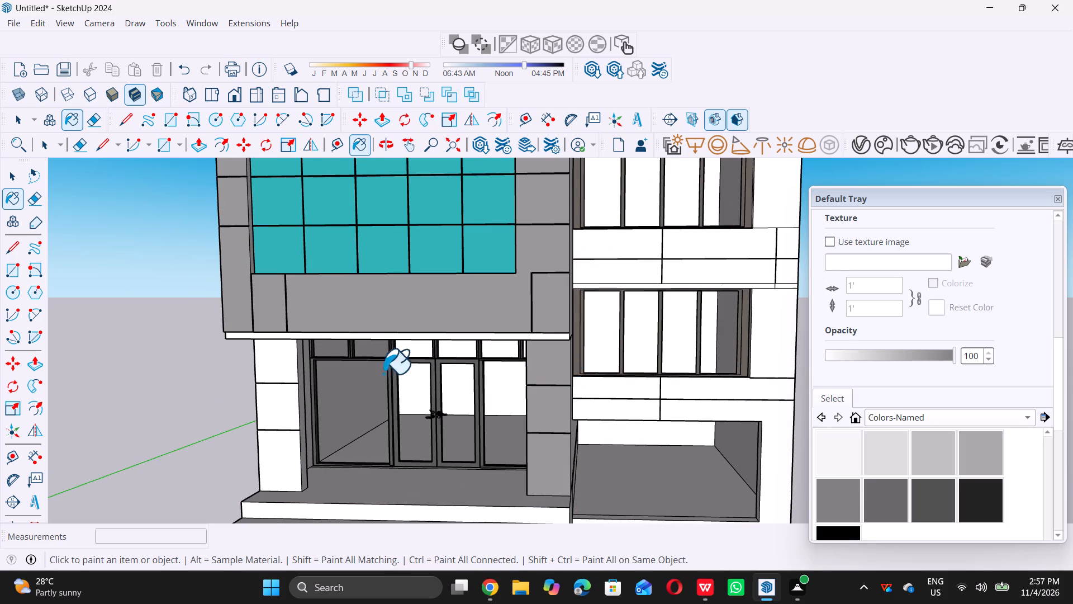
pyautogui.click(285, 369)
pyautogui.doubleClick(282, 410)
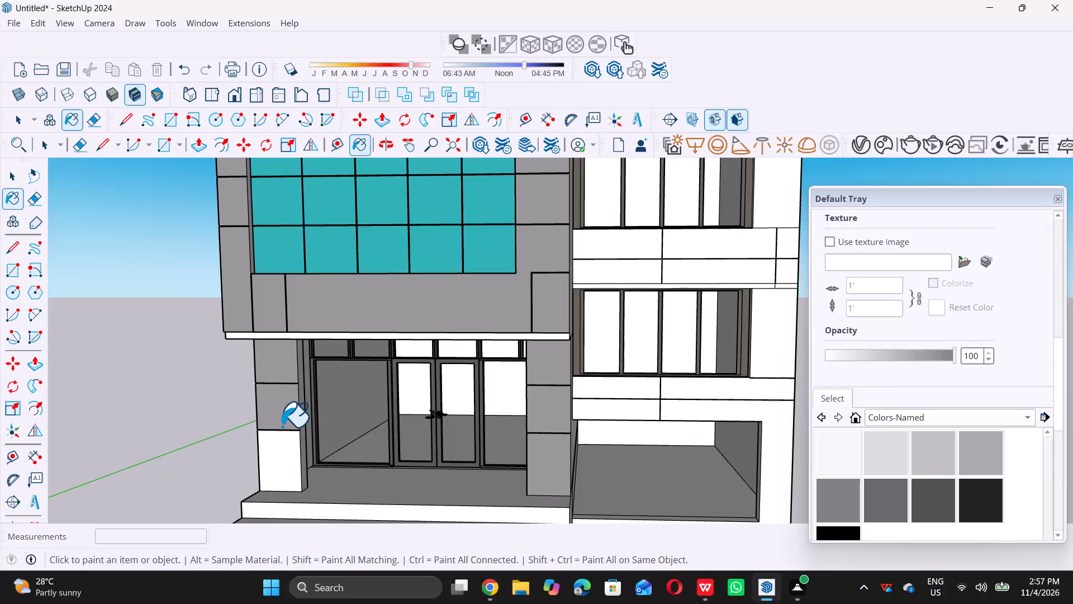
pyautogui.doubleClick(285, 446)
# Paint the wing's wall bands between the lowest window and the ground-floor opening, including the pier beside the opening, medium grey.
pyautogui.scroll(7, 251, 456)
pyautogui.scroll(-2, 253, 459)
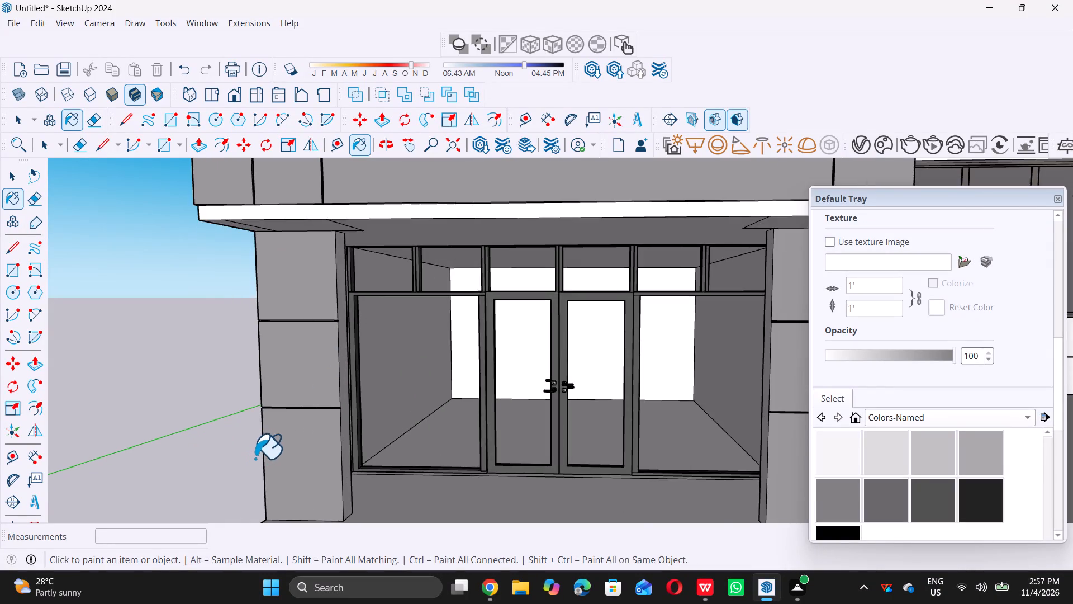
pyautogui.scroll(-4, 255, 458)
pyautogui.scroll(-7, 373, 456)
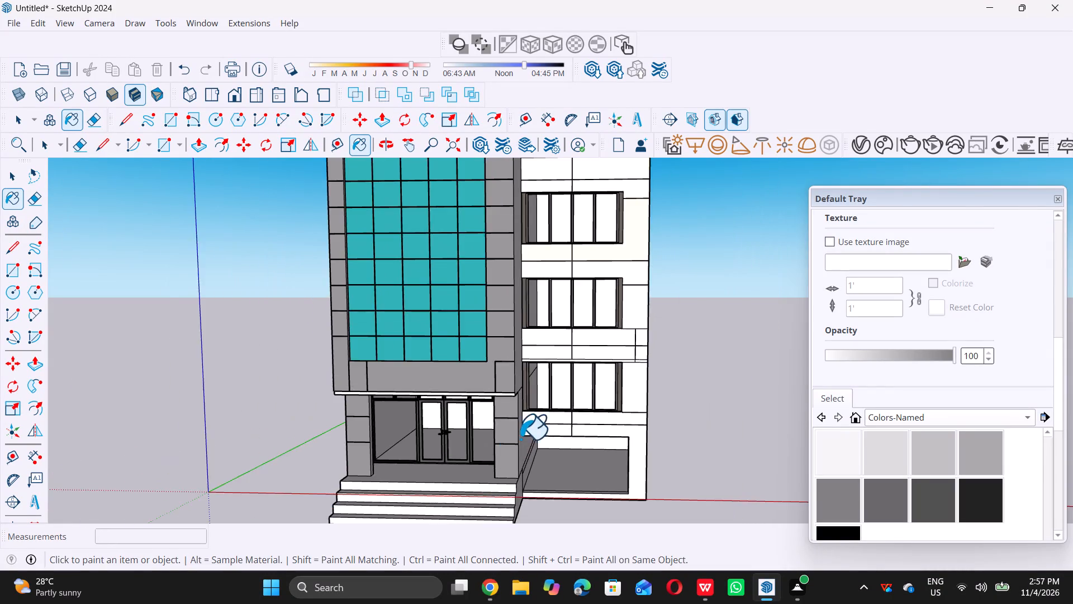
pyautogui.scroll(-5, 520, 438)
pyautogui.moveTo(481, 499); pyautogui.dragTo(523, 424, button='middle')
pyautogui.moveTo(498, 466); pyautogui.dragTo(488, 485, button='middle')
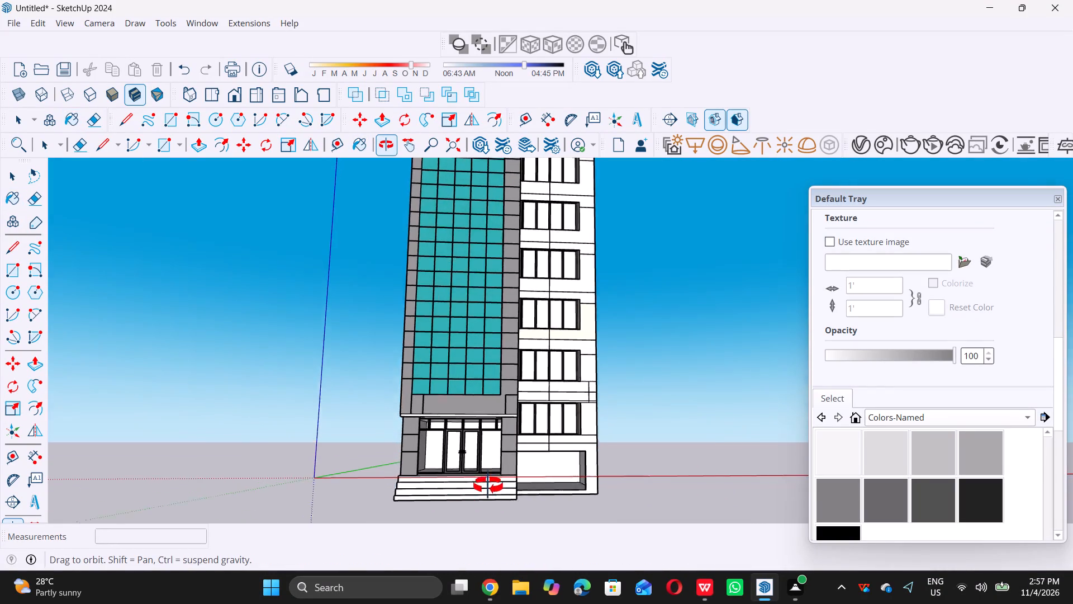
pyautogui.moveTo(488, 485); pyautogui.dragTo(482, 494, button='middle')
pyautogui.scroll(7, 477, 501)
pyautogui.scroll(8, 324, 490)
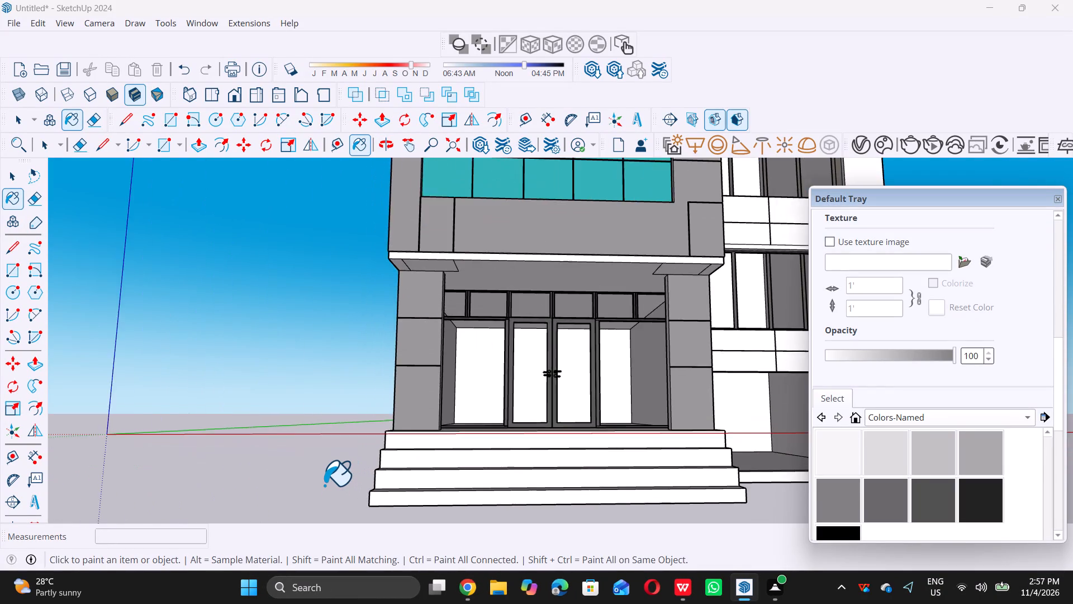
pyautogui.scroll(5, 324, 485)
pyautogui.scroll(-20, 324, 485)
pyautogui.scroll(-4, 324, 485)
pyautogui.scroll(1, 448, 476)
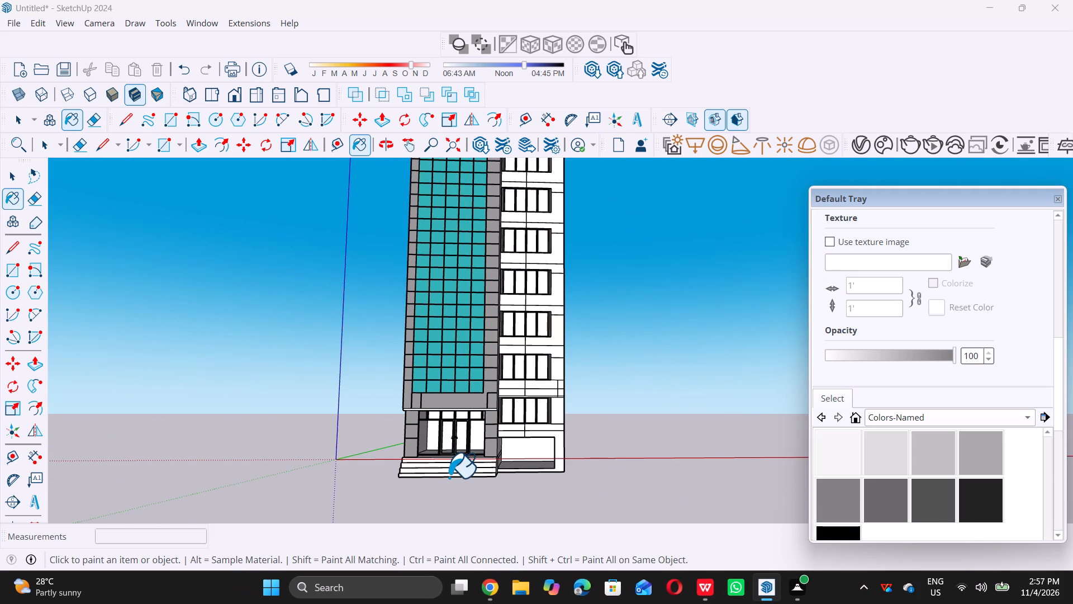
pyautogui.scroll(3, 566, 450)
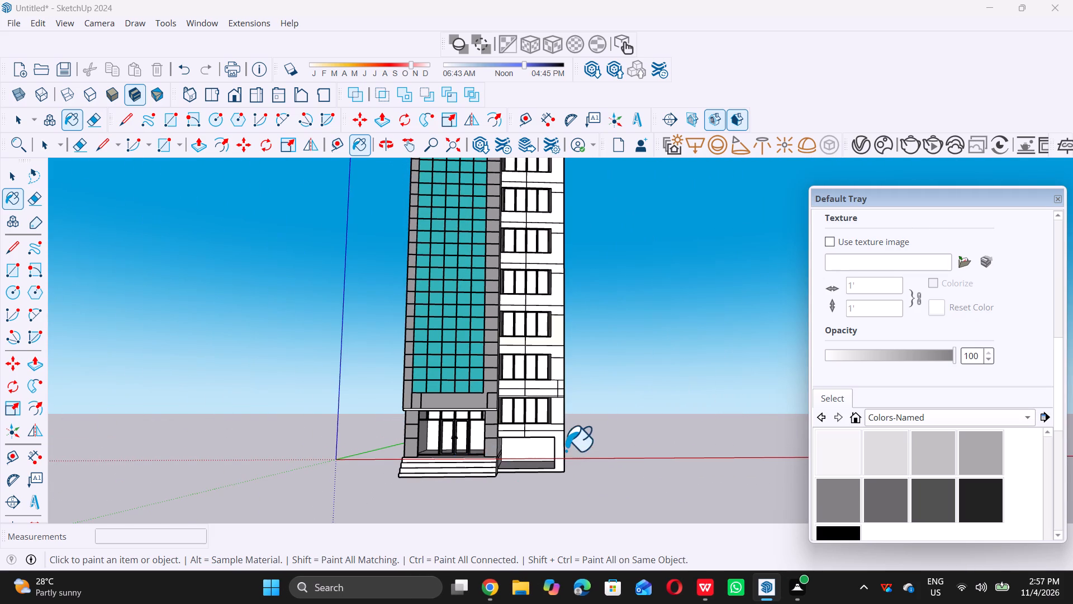
pyautogui.scroll(10, 566, 450)
pyautogui.click(517, 412)
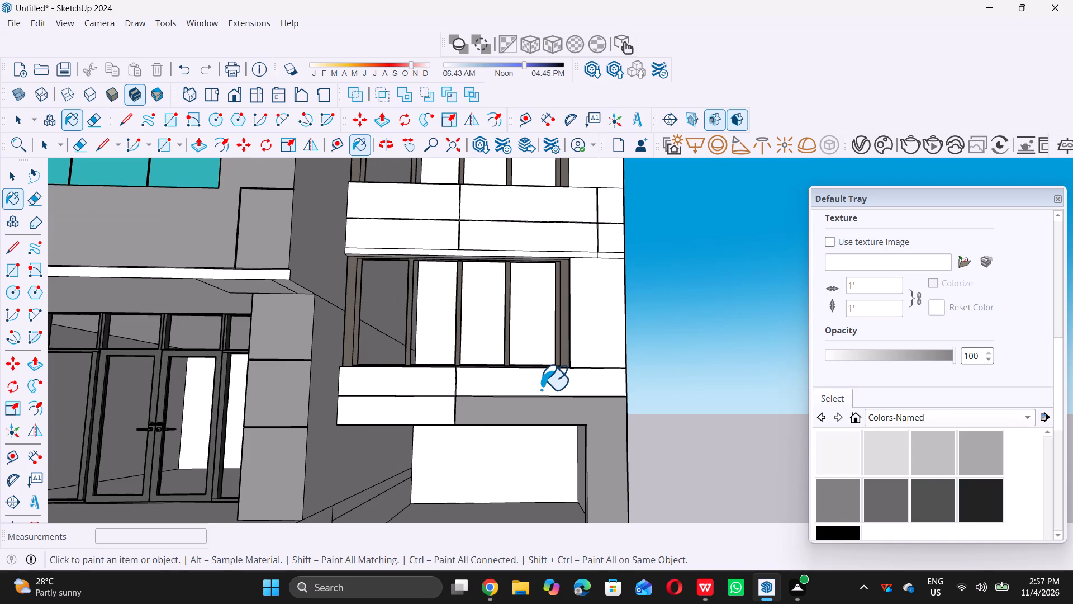
pyautogui.click(533, 381)
pyautogui.click(398, 390)
pyautogui.click(408, 407)
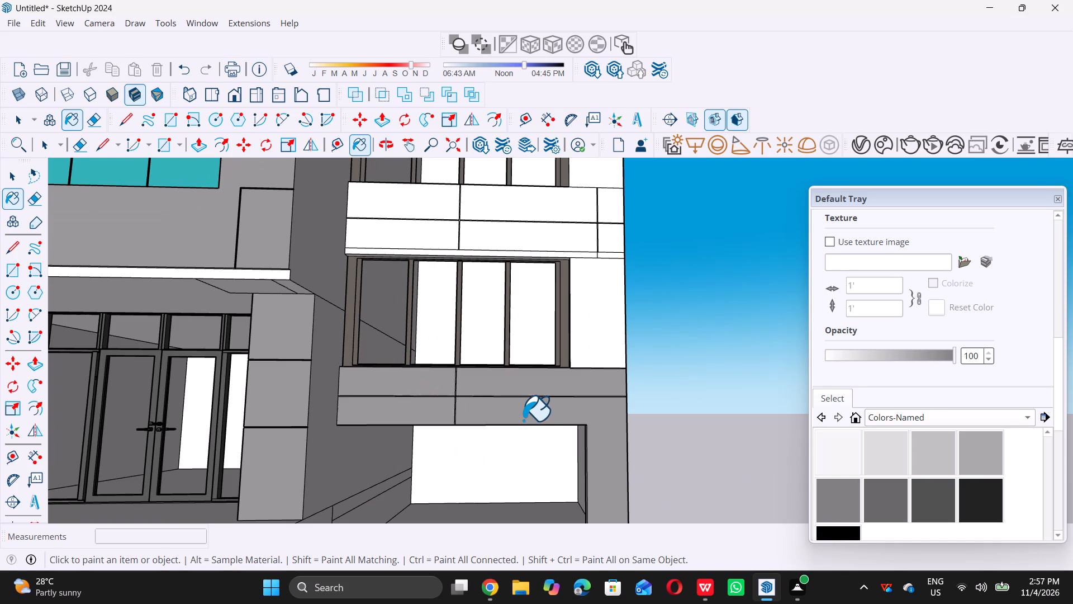
# Paint the wall panel beside the wing's lowest window and the full band directly above that window medium grey.
pyautogui.scroll(-6, 520, 432)
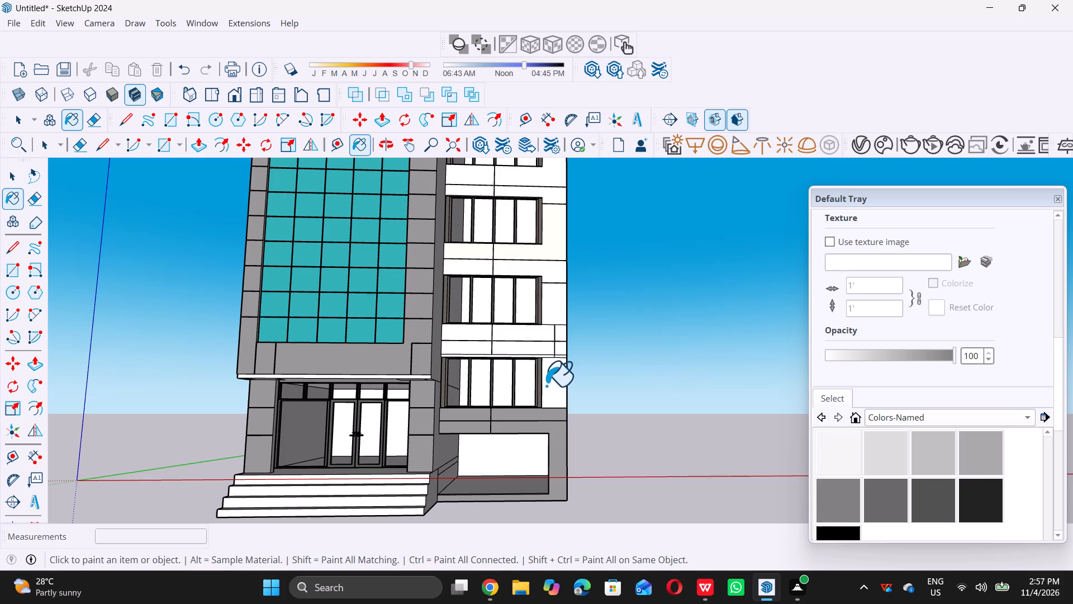
pyautogui.scroll(4, 550, 378)
pyautogui.click(552, 369)
pyautogui.scroll(2, 559, 357)
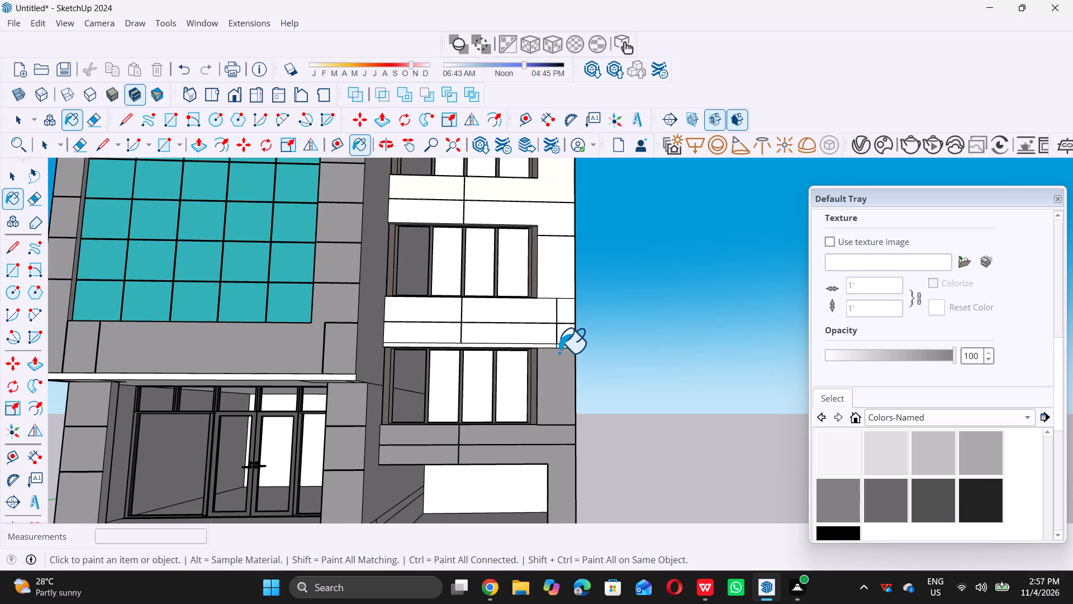
pyautogui.scroll(4, 559, 352)
pyautogui.click(549, 339)
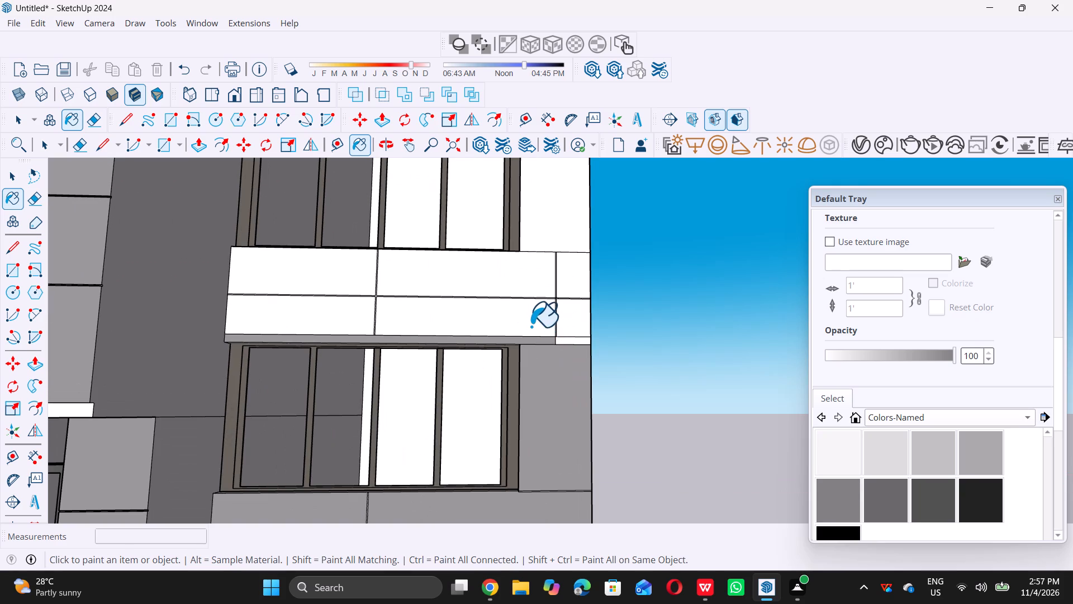
pyautogui.doubleClick(531, 326)
pyautogui.click(568, 320)
pyautogui.click(575, 338)
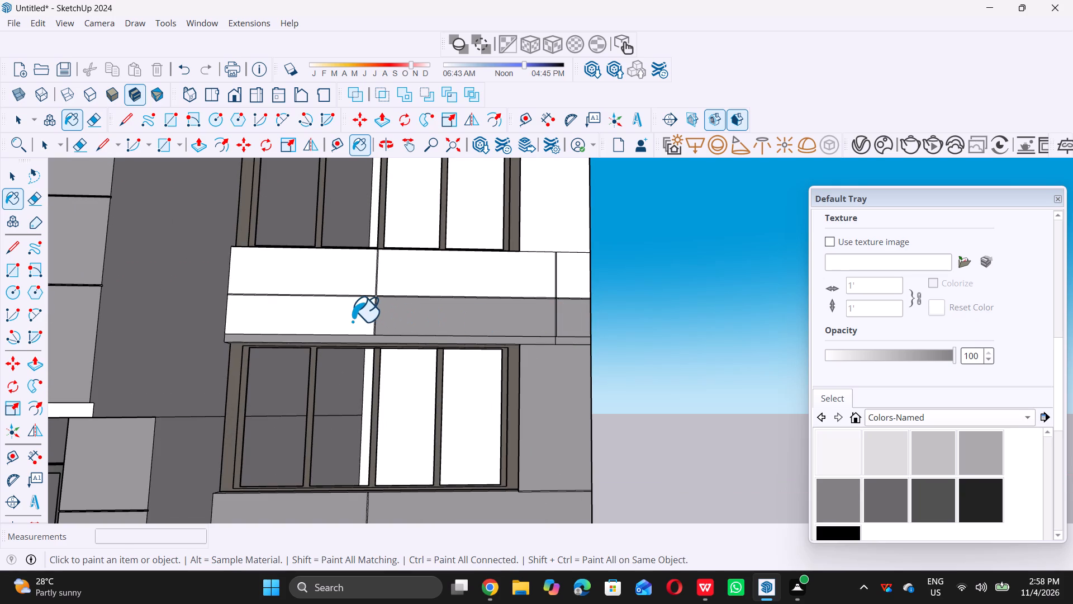
pyautogui.click(352, 321)
# Paint the wall panel beside the wing's second window from the bottom medium grey.
pyautogui.scroll(-5, 459, 356)
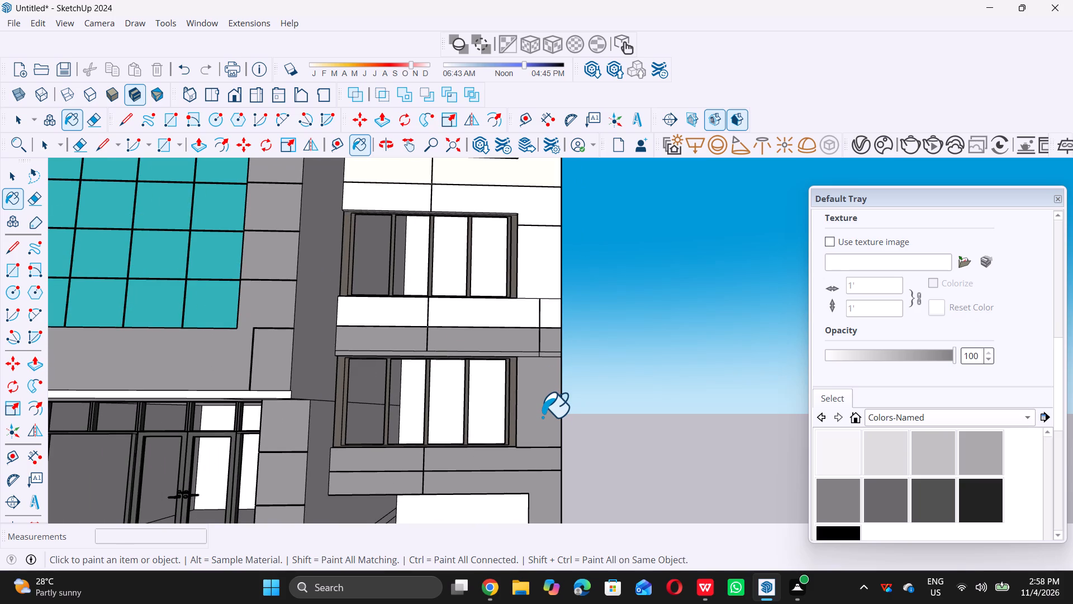
pyautogui.scroll(-7, 542, 417)
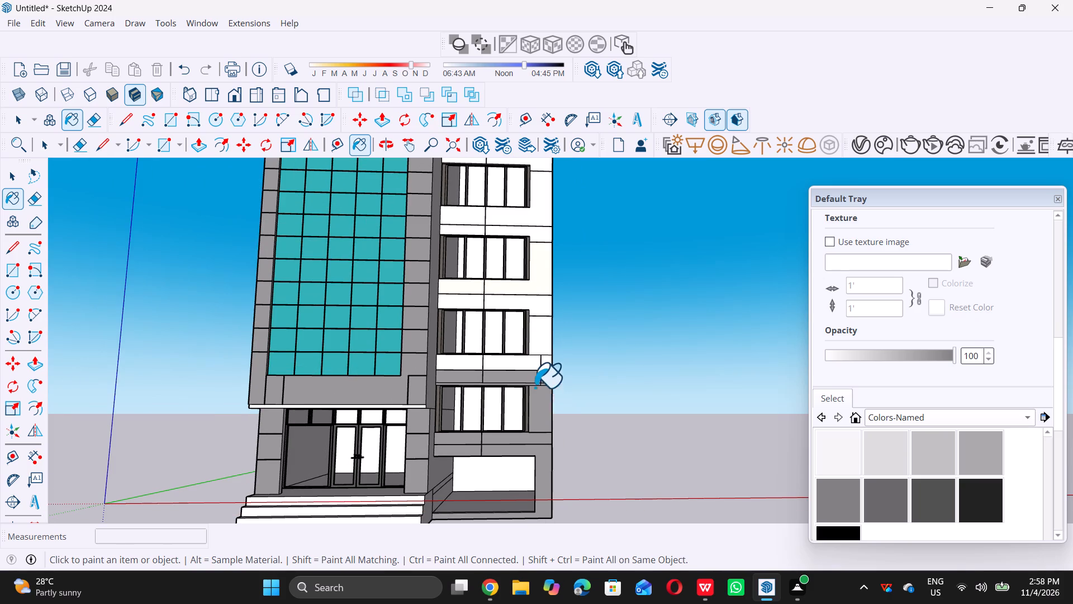
pyautogui.scroll(5, 549, 319)
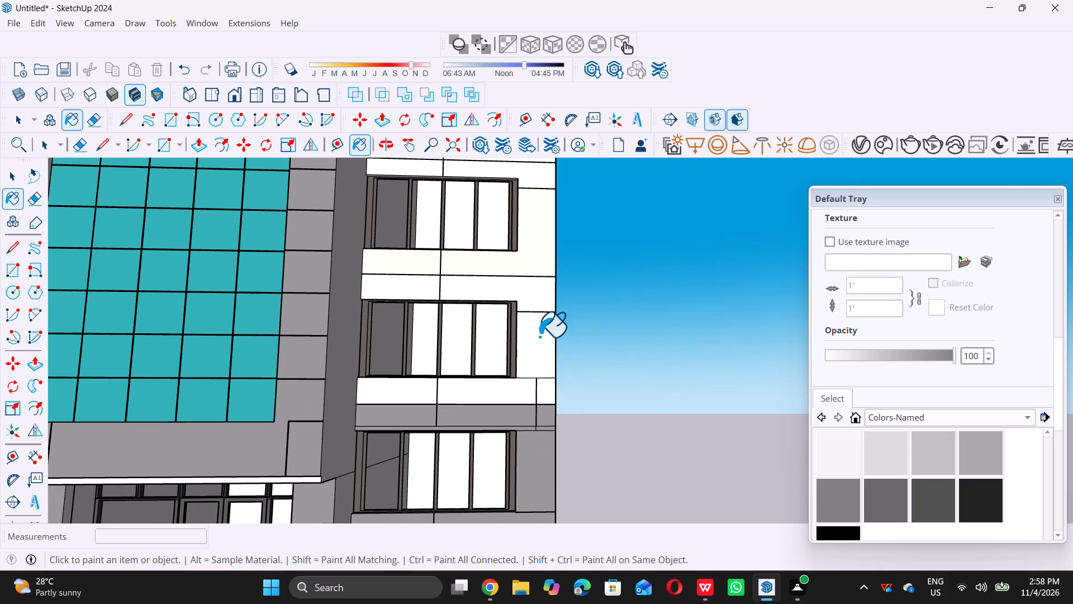
pyautogui.click(539, 336)
# Draw a horizontal line about 3' long from the third window's lower outer corner to the wing's outer edge.
pyautogui.scroll(-8, 533, 352)
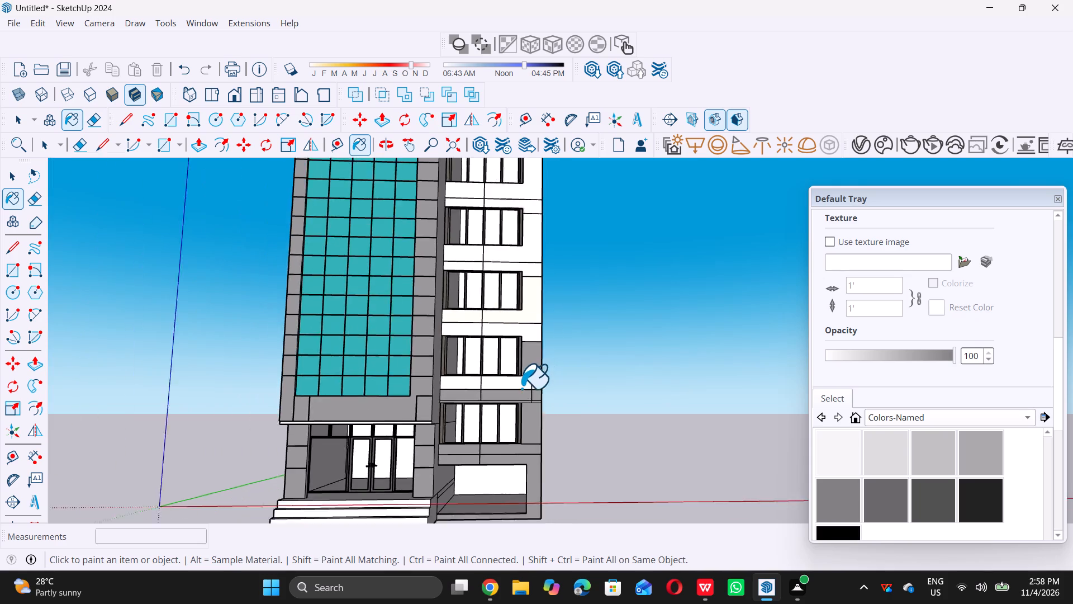
pyautogui.scroll(-1, 521, 388)
pyautogui.scroll(6, 541, 323)
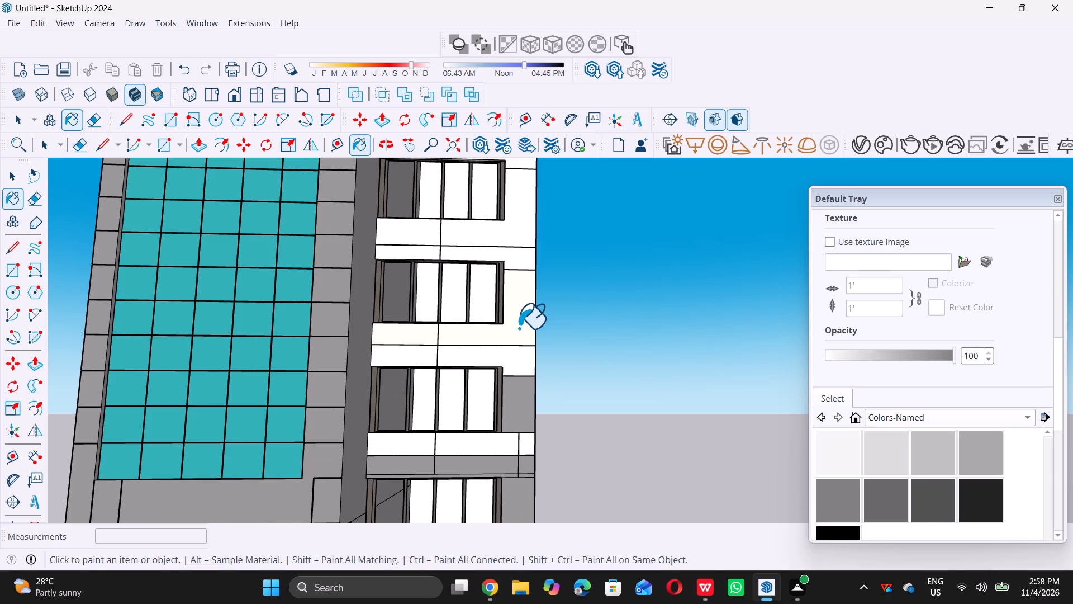
pyautogui.press('space')
pyautogui.press('l')
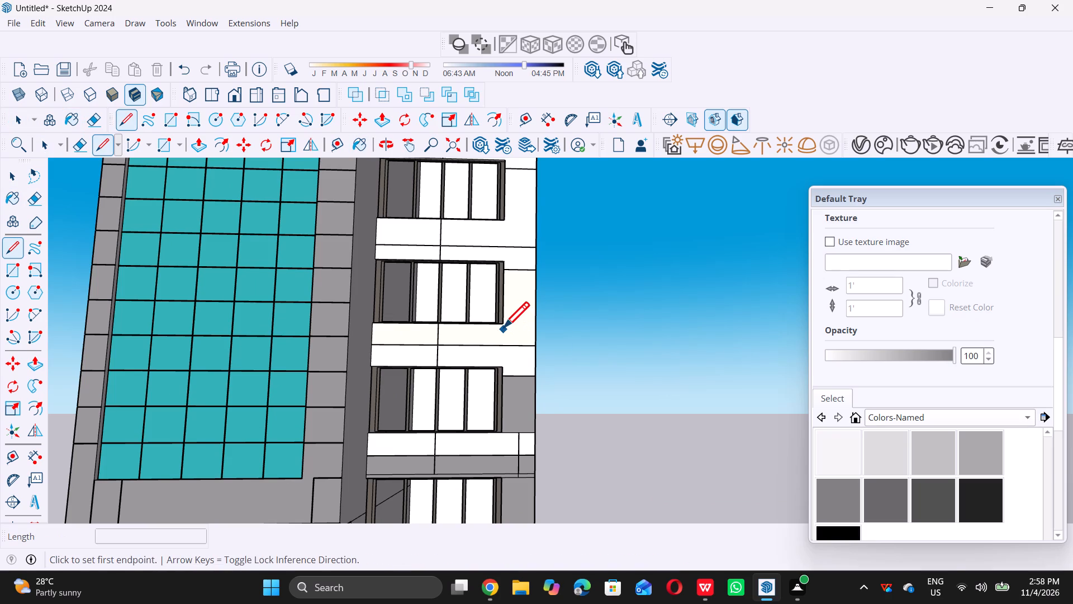
pyautogui.click(504, 322)
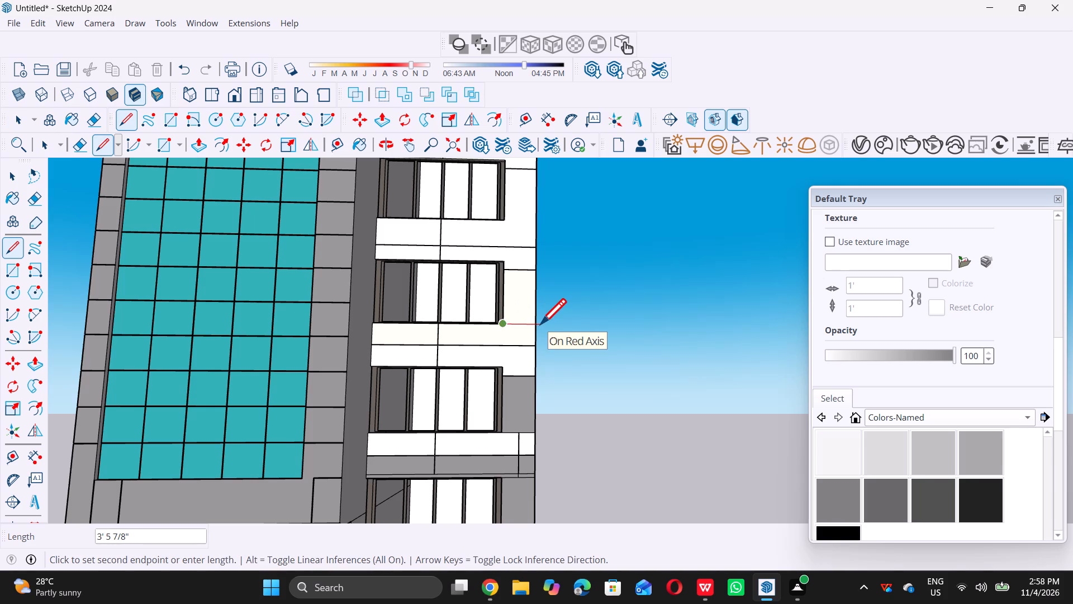
pyautogui.click(535, 323)
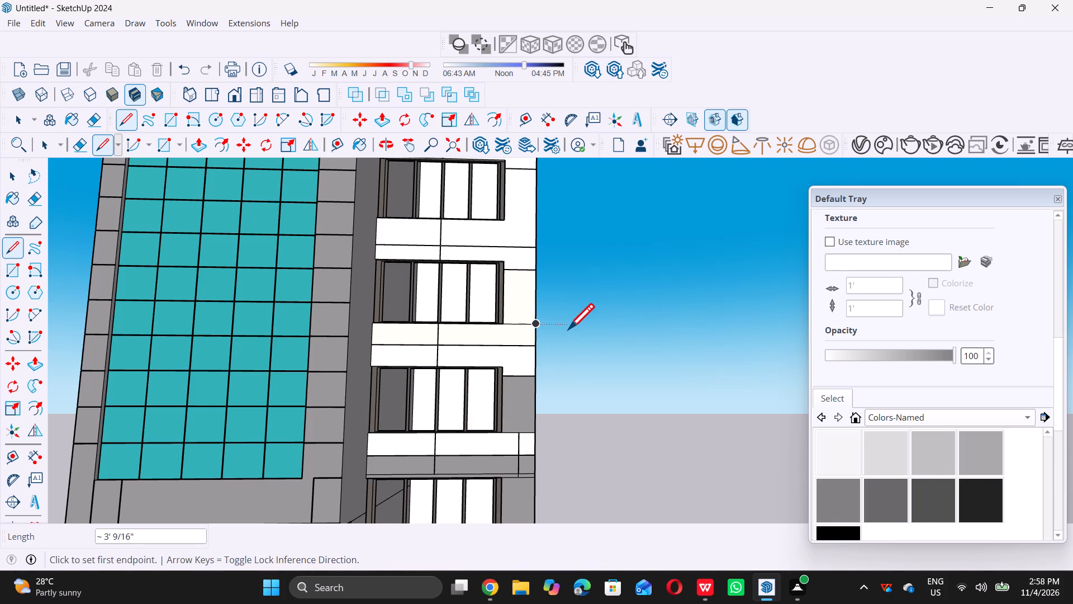
pyautogui.press('space')
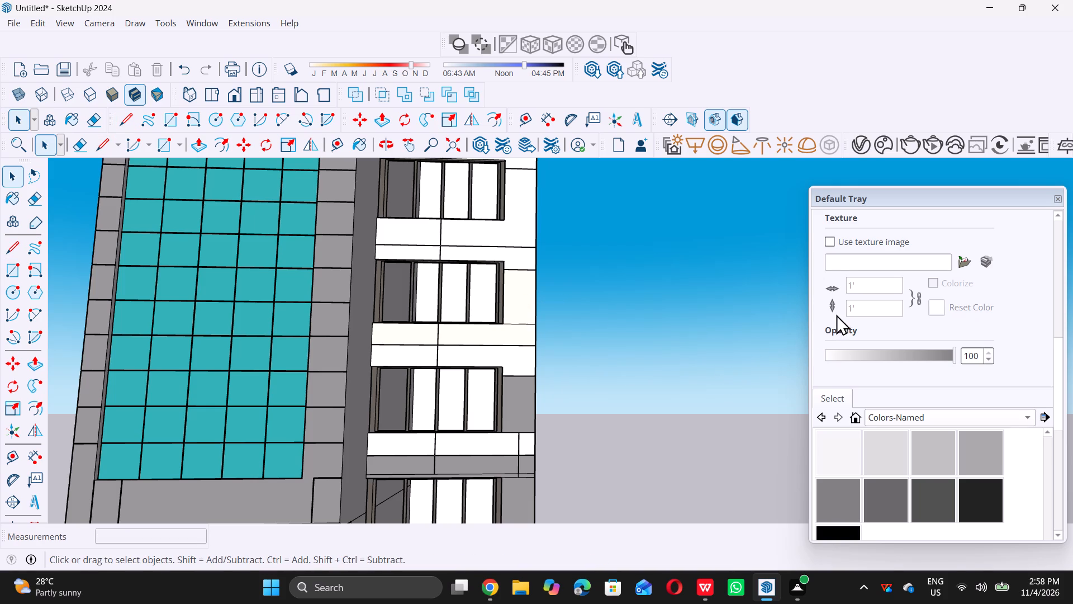
# Paint the wall panel beside the wing's third window with the medium grey 0133_Gray material.
pyautogui.scroll(5, 837, 313)
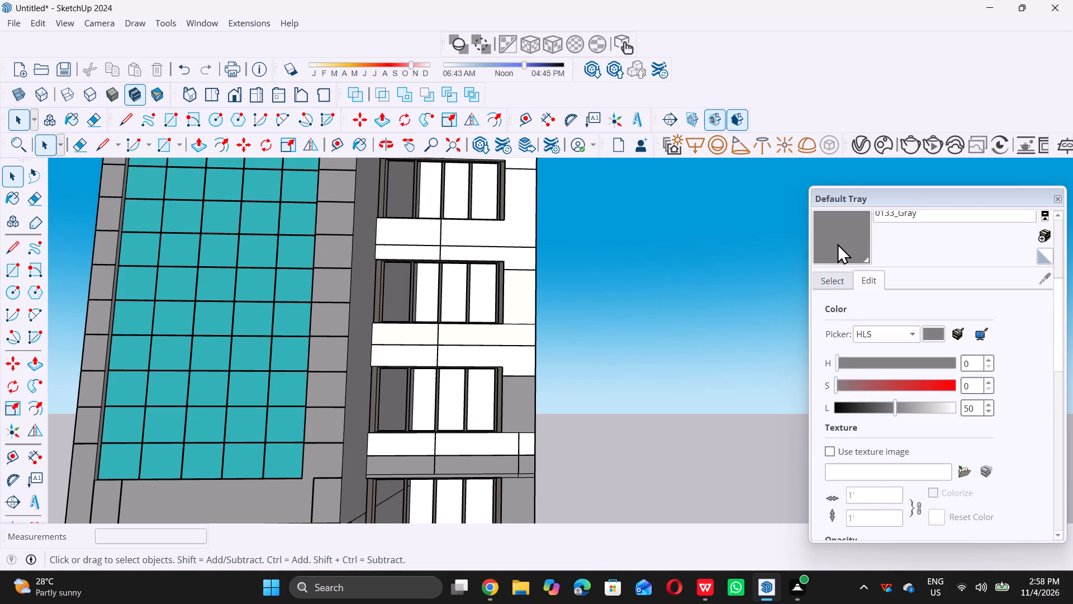
pyautogui.click(837, 243)
pyautogui.click(525, 303)
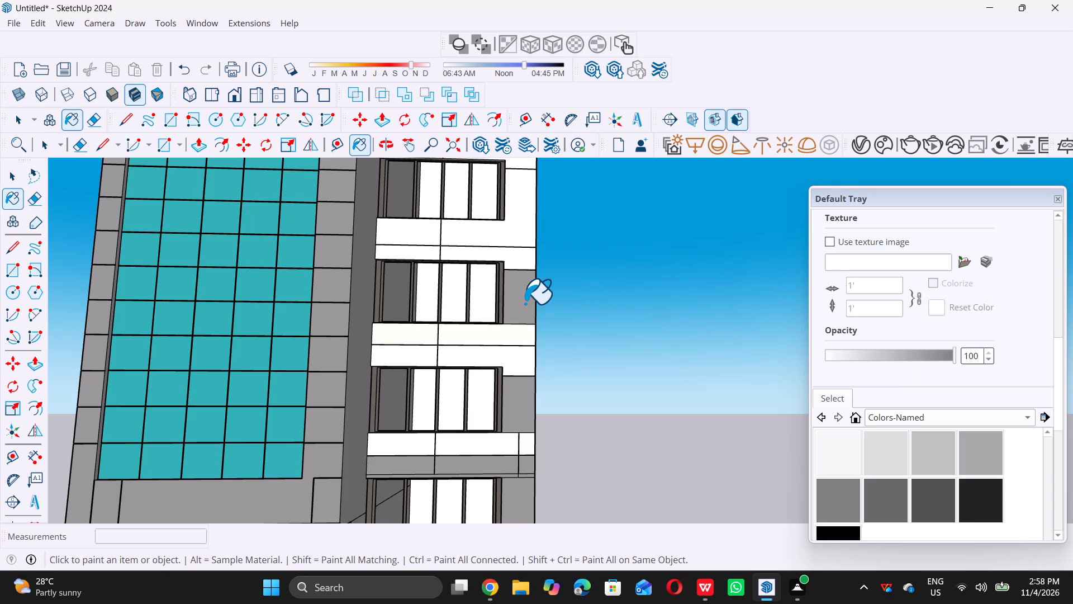
# Draw a horizontal line about 3' long from the fourth window's lower outer corner to the wing's outer edge.
pyautogui.scroll(-7, 520, 318)
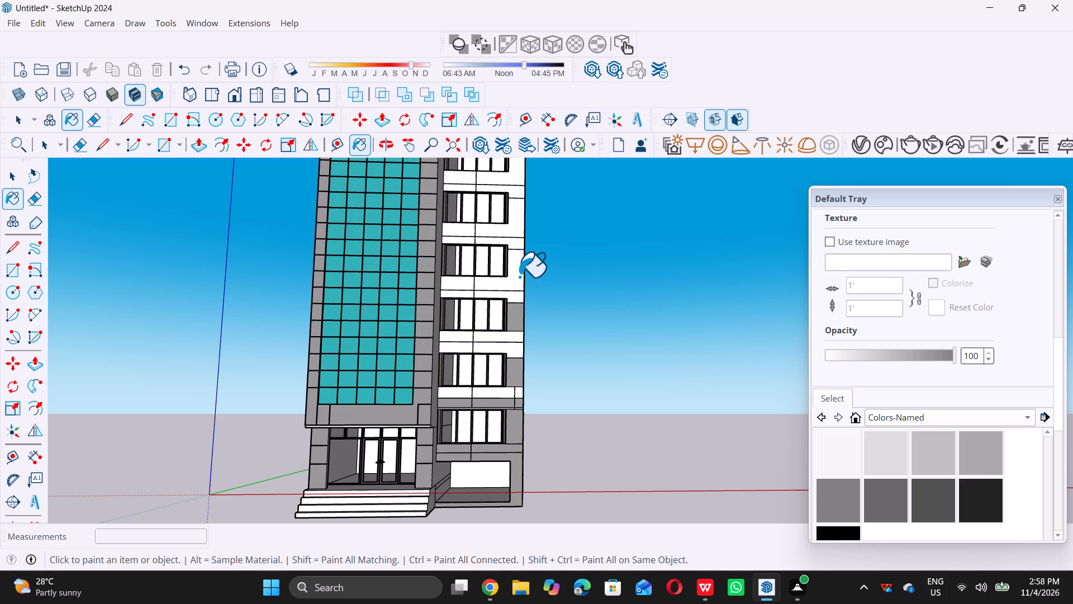
pyautogui.scroll(-14, 469, 383)
pyautogui.scroll(7, 510, 353)
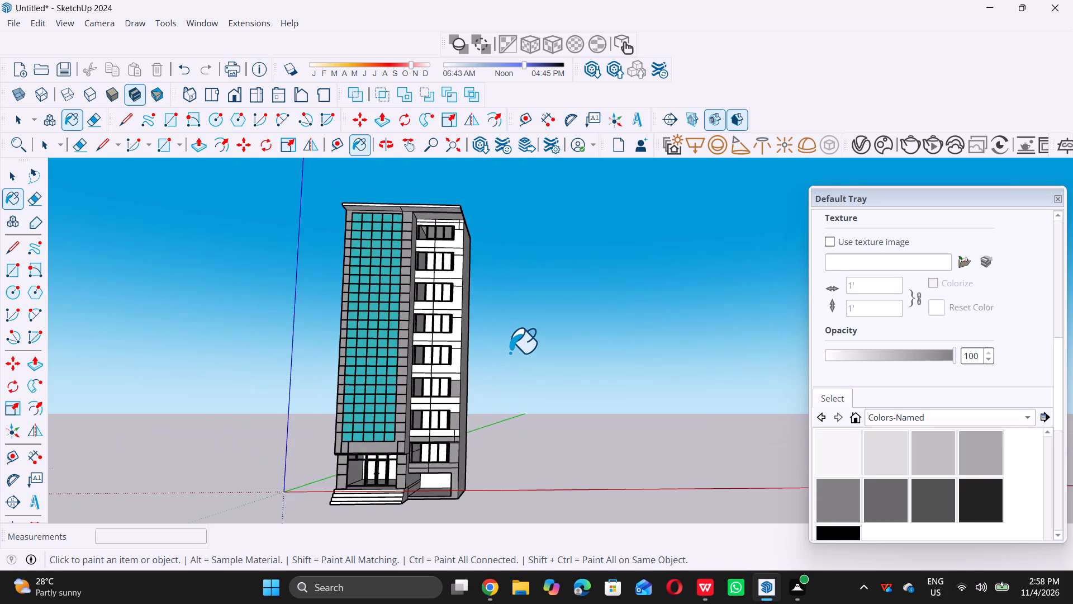
pyautogui.press('space')
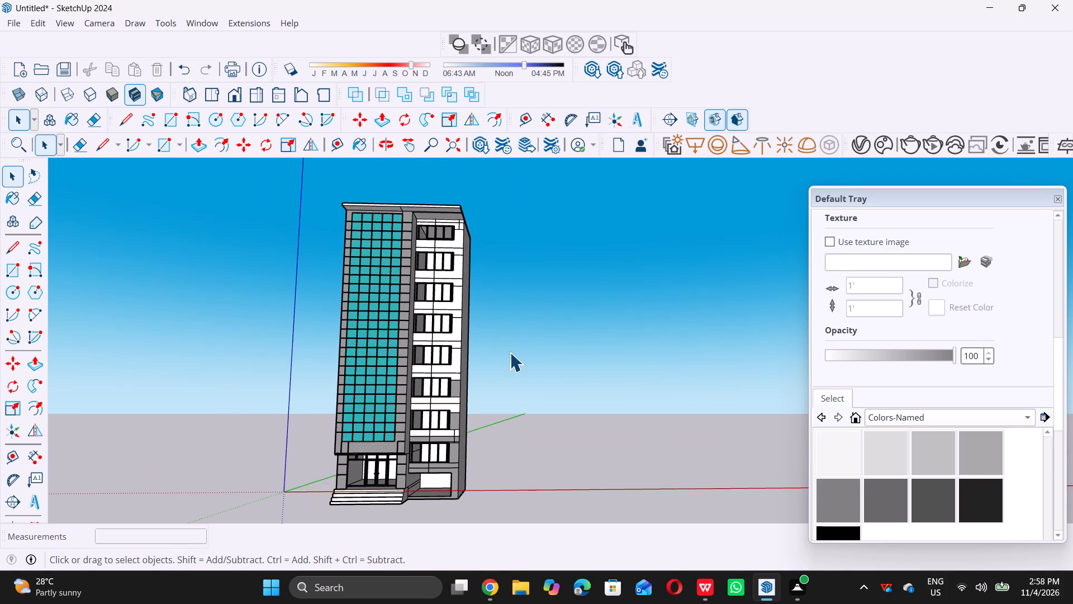
pyautogui.press('l')
pyautogui.scroll(3, 439, 366)
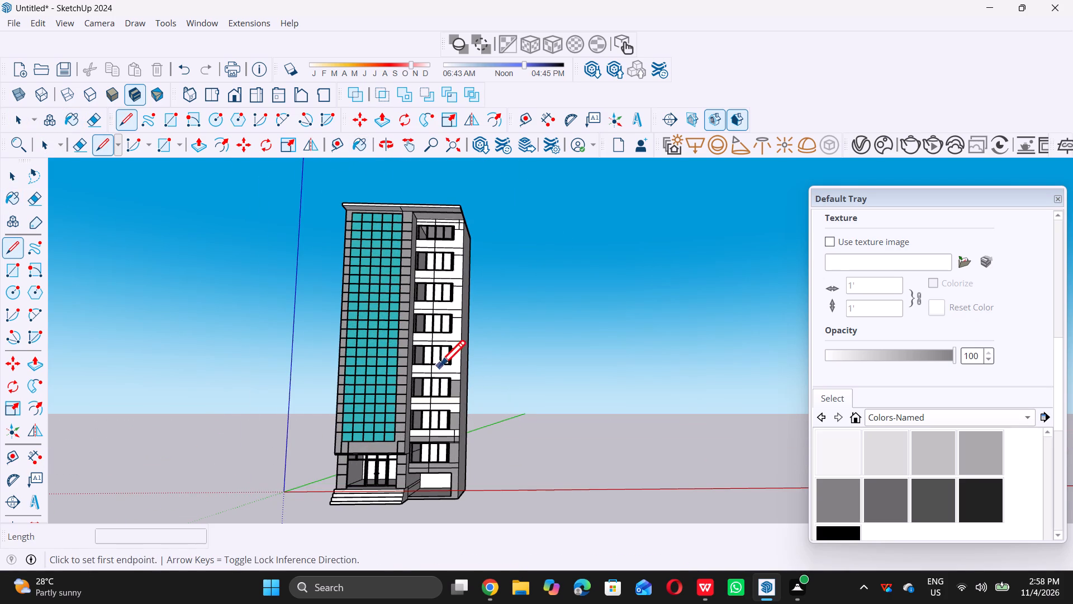
pyautogui.scroll(12, 440, 365)
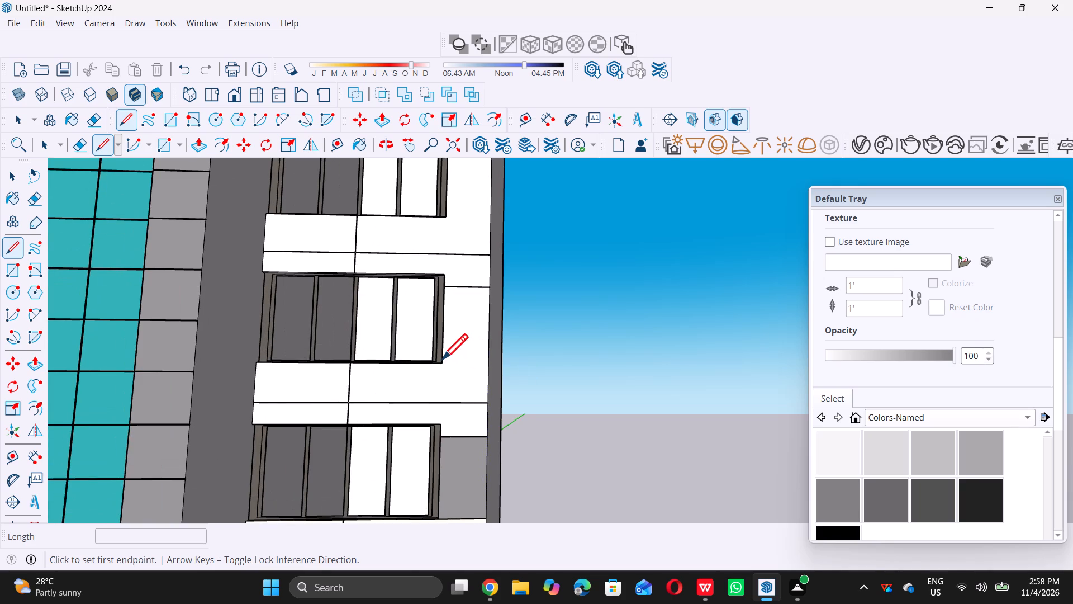
pyautogui.tripleClick(444, 360)
pyautogui.doubleClick(488, 365)
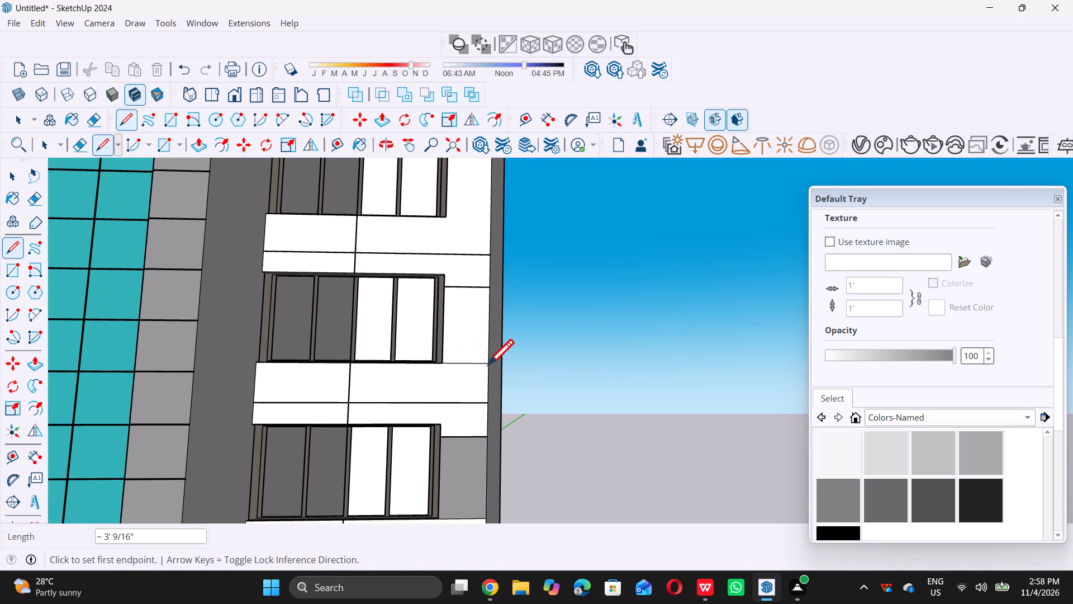
# Draw matching horizontal lines, about 3' long, from the lower outer corners of the fifth and sixth windows to the wing's outer edge.
pyautogui.scroll(-9, 440, 403)
pyautogui.scroll(5, 476, 306)
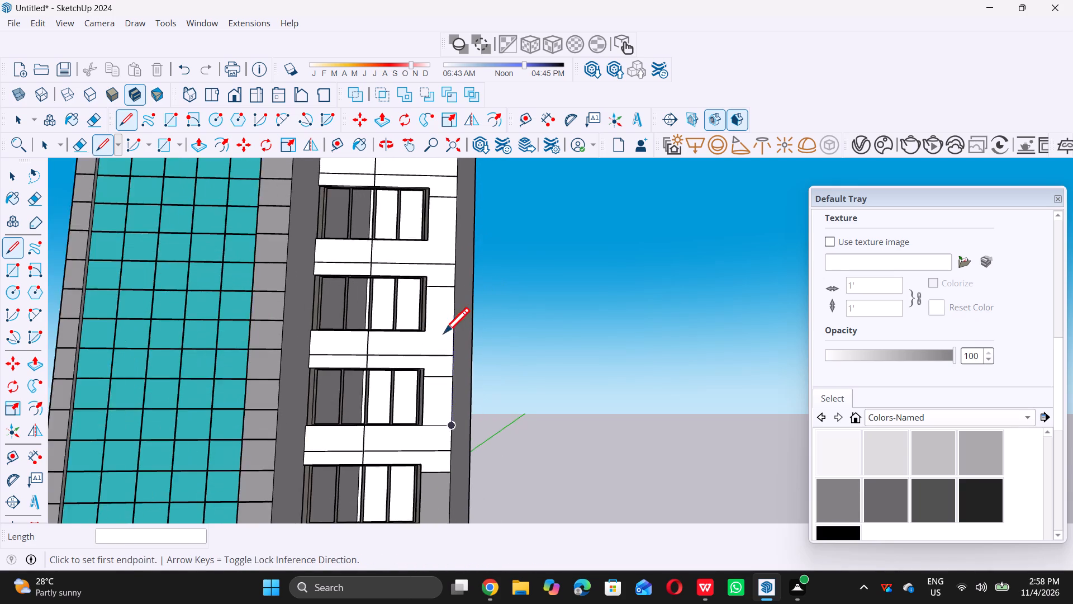
pyautogui.scroll(5, 434, 337)
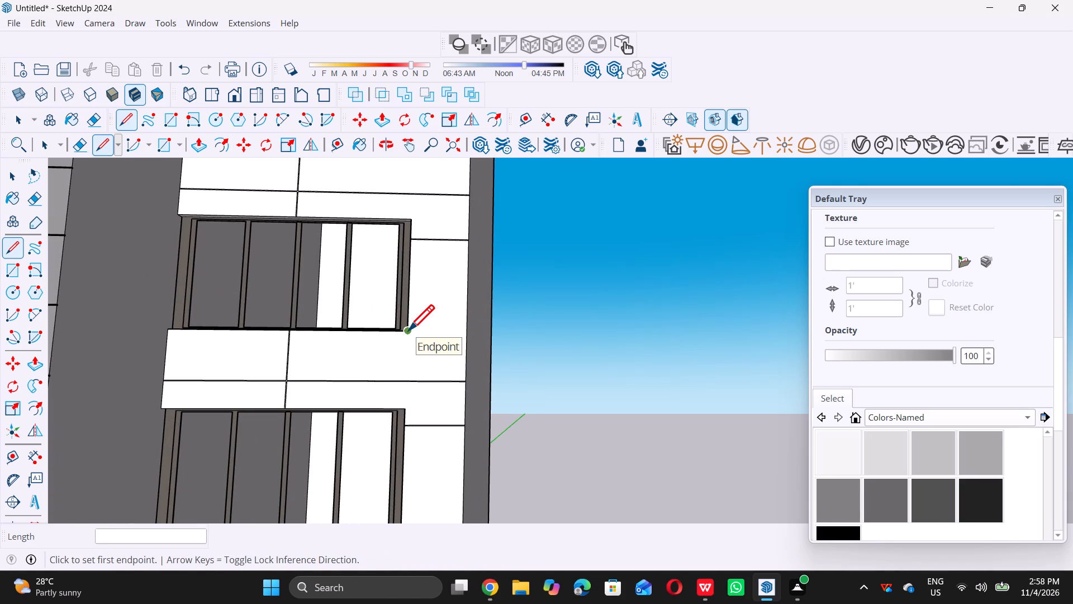
pyautogui.click(409, 330)
pyautogui.click(463, 328)
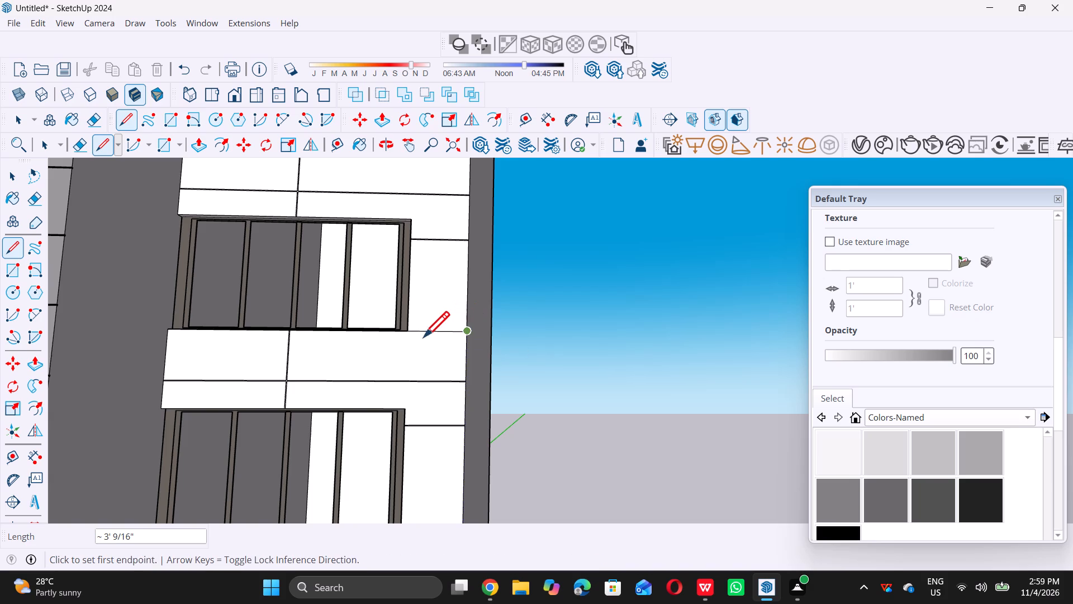
pyautogui.scroll(-20, 421, 337)
pyautogui.scroll(-2, 421, 337)
pyautogui.scroll(6, 419, 326)
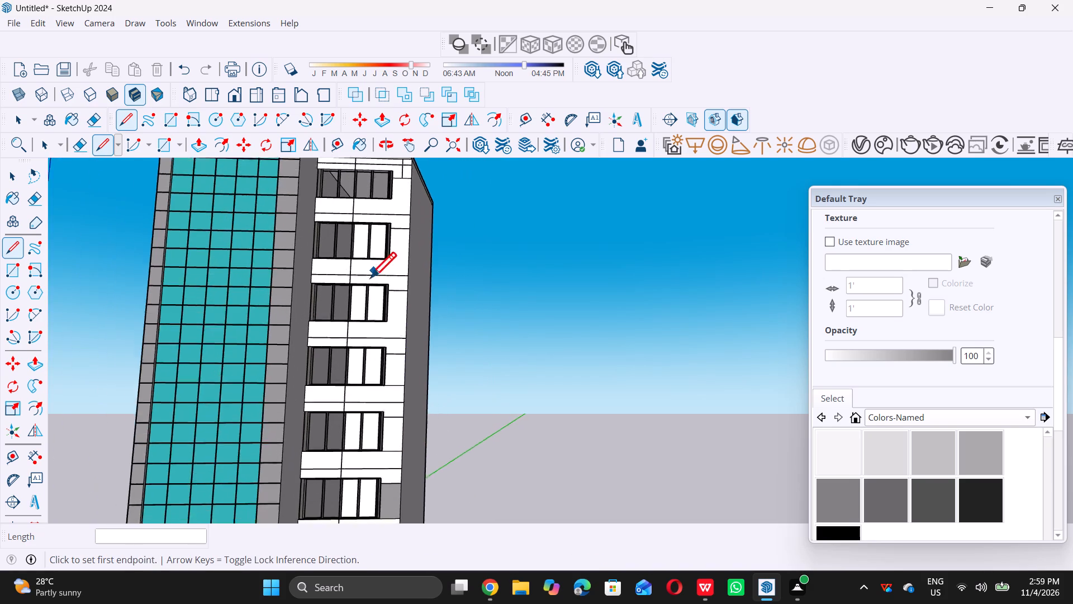
pyautogui.scroll(9, 407, 328)
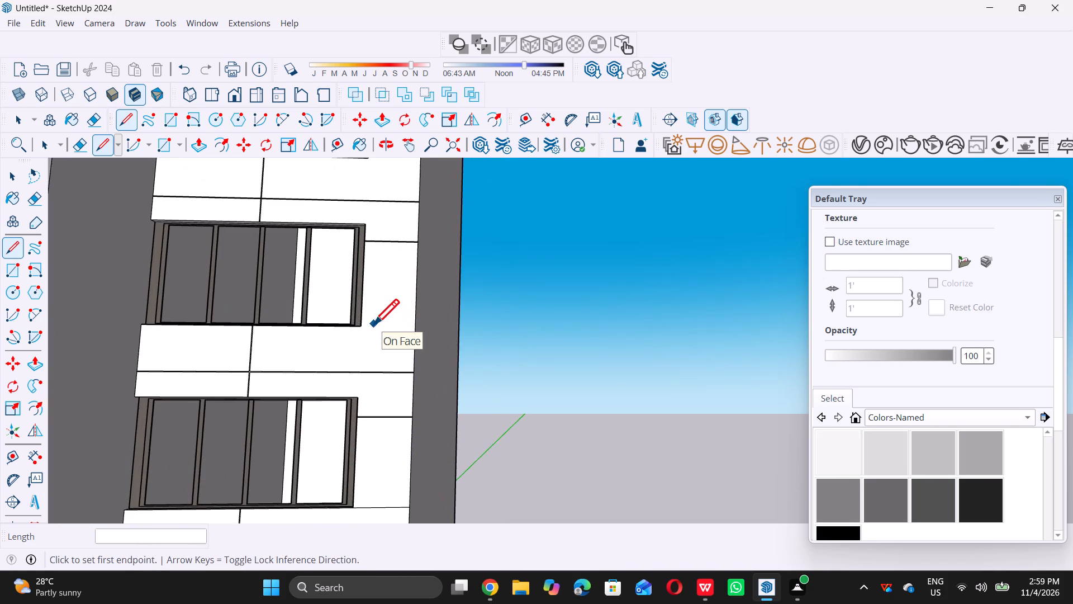
pyautogui.click(362, 324)
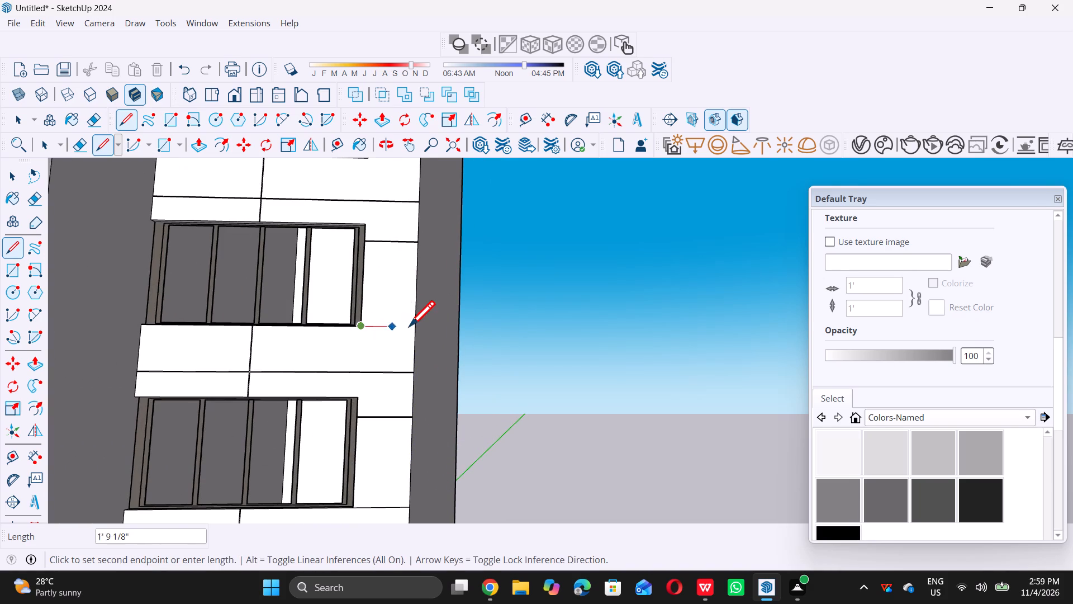
pyautogui.doubleClick(409, 326)
# Draw matching horizontal lines, about 3' long, from the lower outer corners of the seventh and top windows to the wing's outer edge.
pyautogui.scroll(-16, 365, 350)
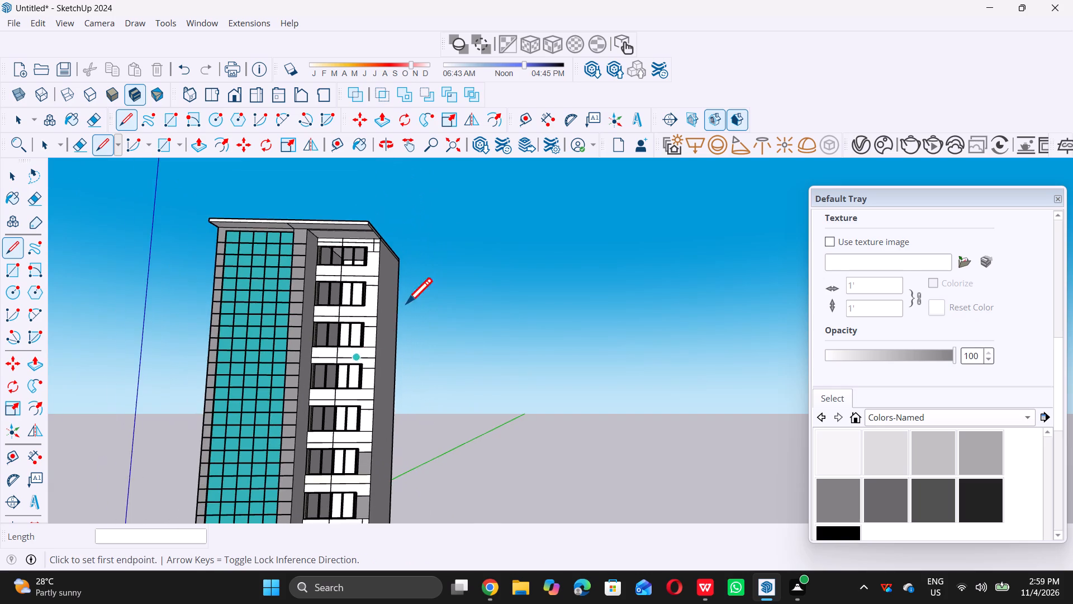
pyautogui.scroll(6, 403, 279)
pyautogui.scroll(9, 358, 327)
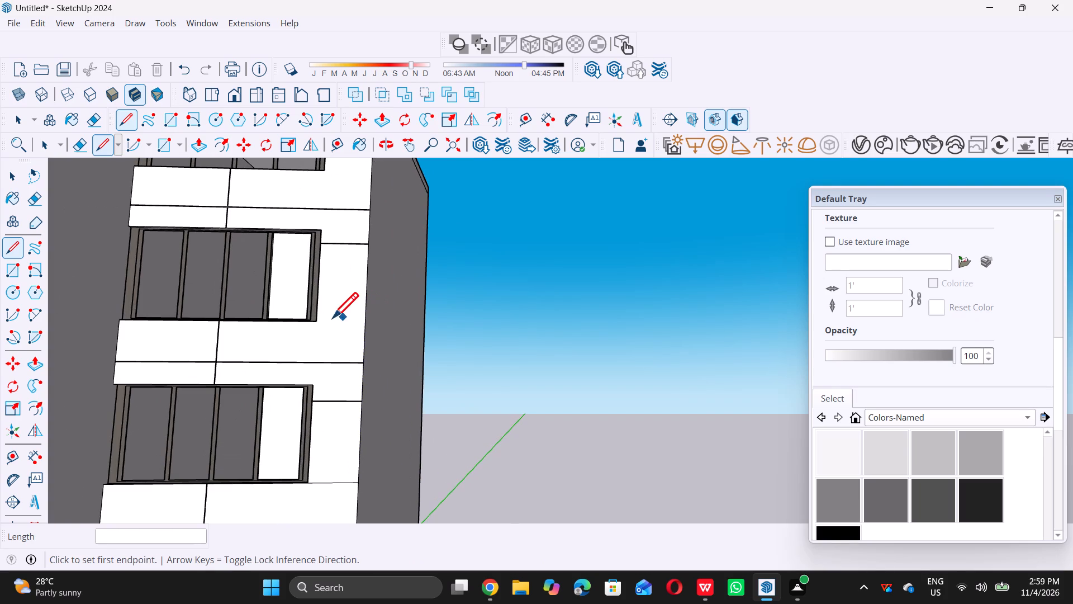
pyautogui.click(314, 320)
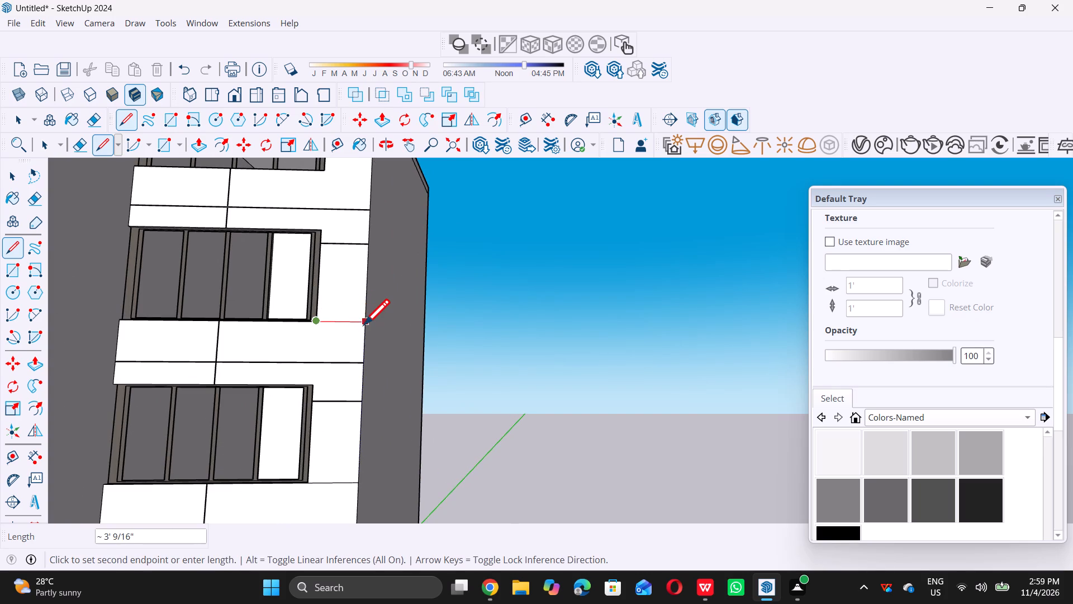
pyautogui.click(364, 324)
pyautogui.scroll(-15, 360, 325)
pyautogui.scroll(7, 378, 262)
pyautogui.scroll(14, 344, 295)
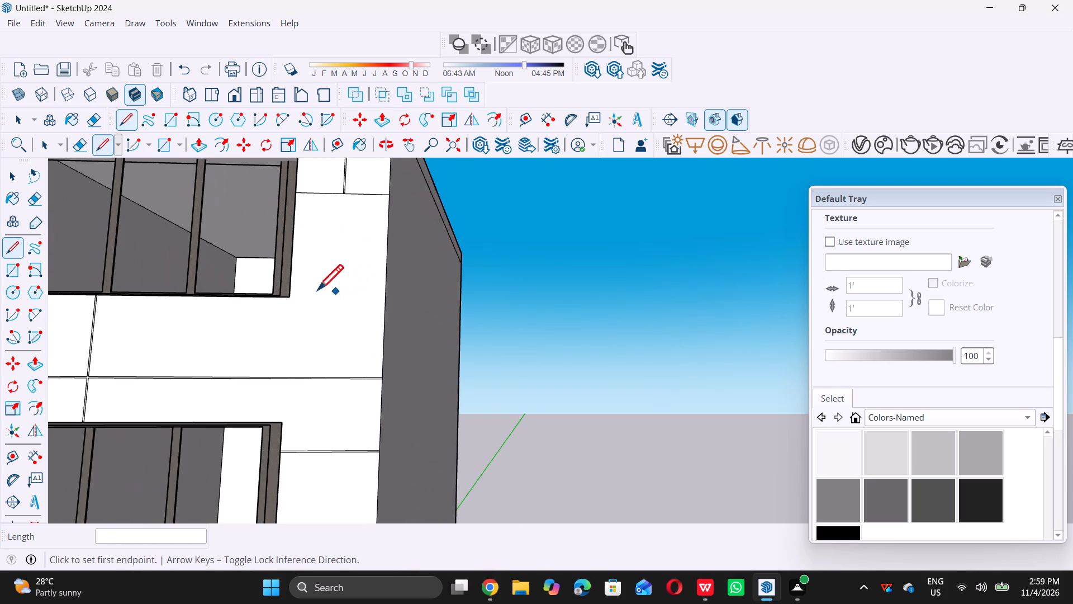
pyautogui.click(293, 298)
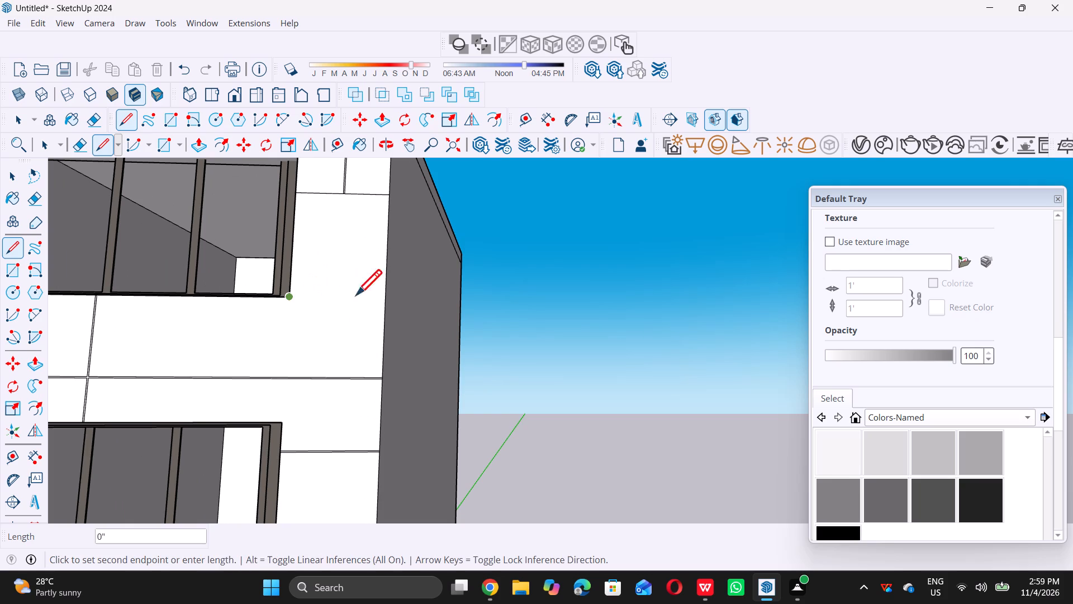
pyautogui.click(384, 296)
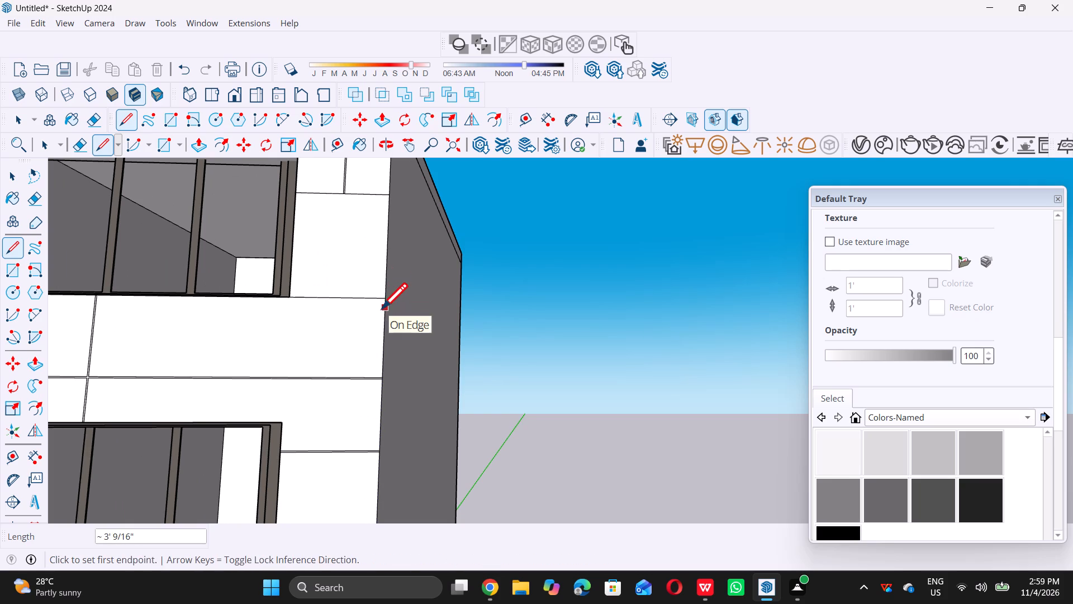
pyautogui.press('space')
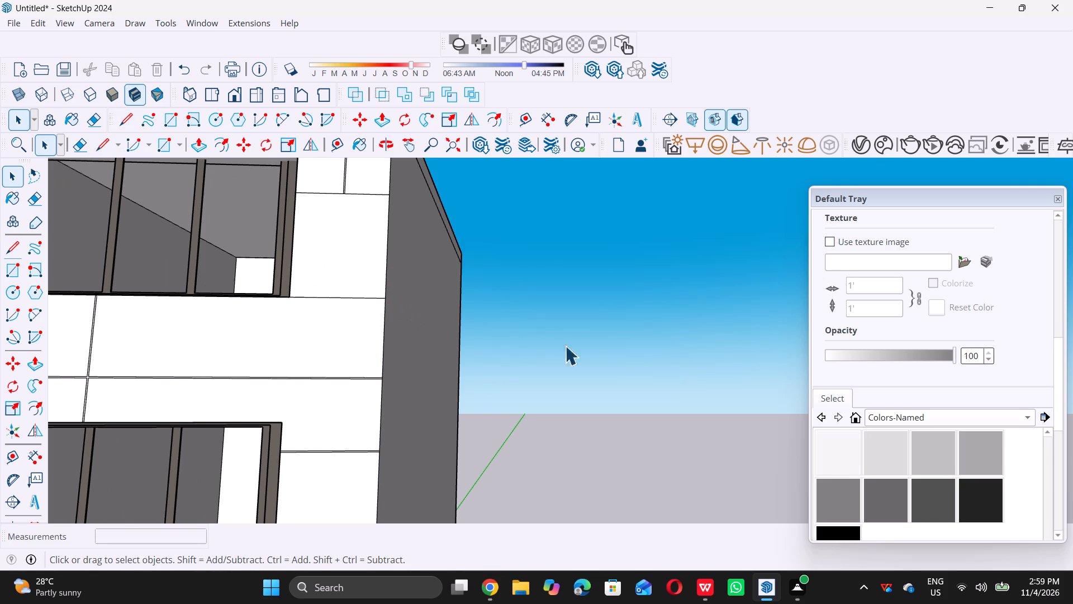
# Paint the wall panels beside the wing's top and seventh windows with the medium grey 0133_Gray material.
pyautogui.scroll(6, 829, 290)
pyautogui.tripleClick(834, 286)
pyautogui.scroll(-5, 484, 291)
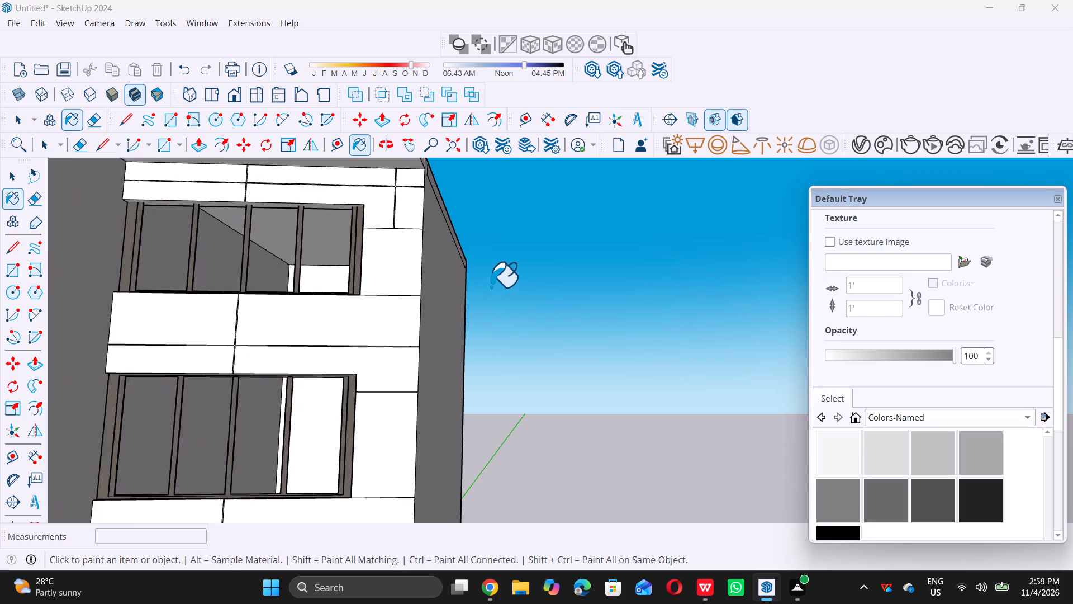
pyautogui.click(393, 286)
pyautogui.scroll(-9, 441, 256)
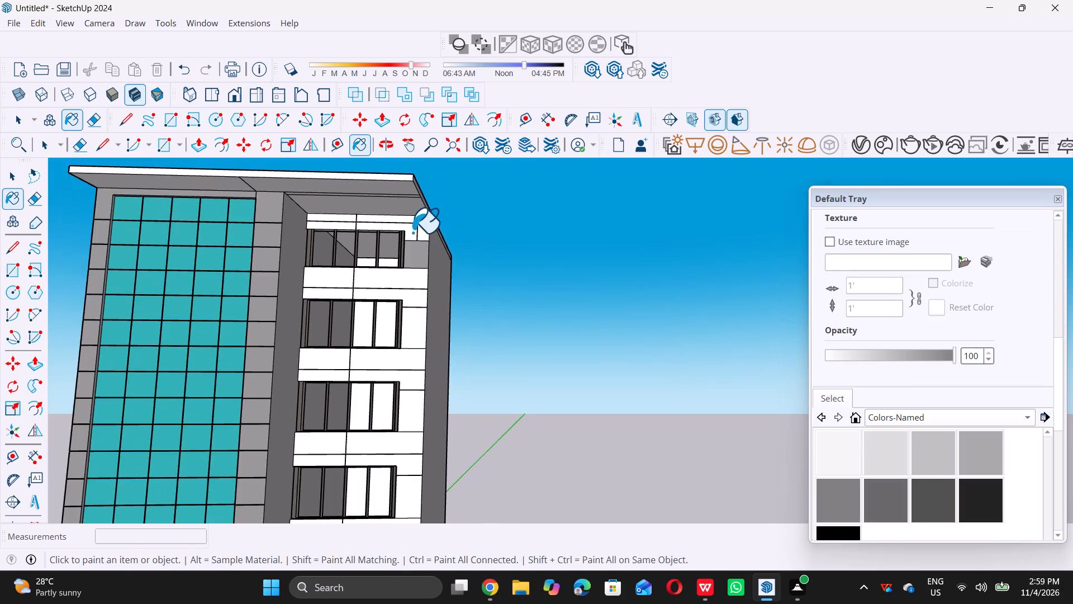
pyautogui.scroll(-4, 412, 232)
pyautogui.moveTo(531, 315); pyautogui.dragTo(264, 287, button='middle')
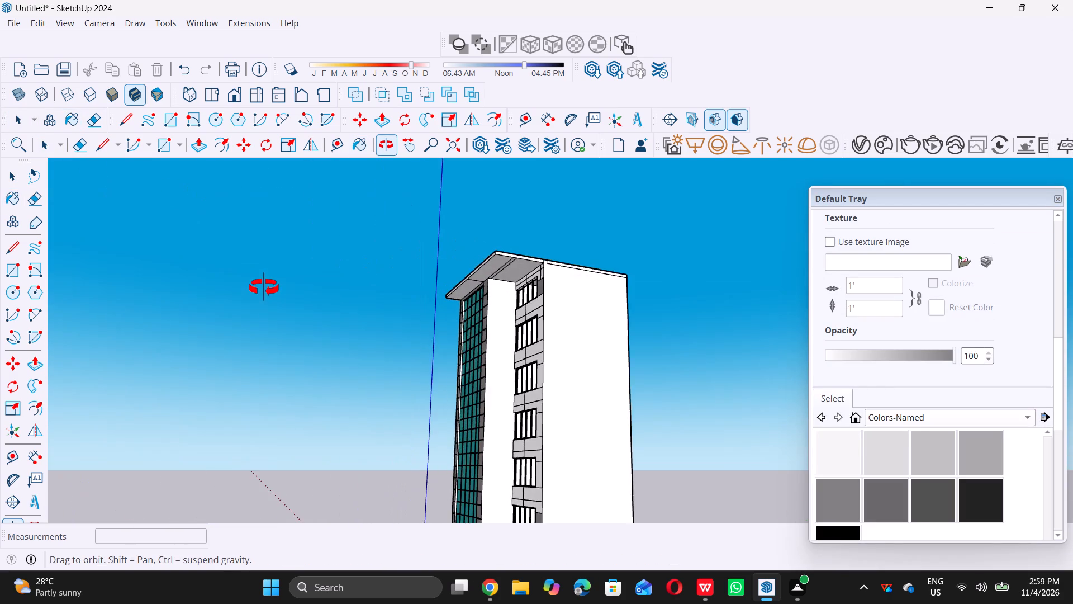
pyautogui.moveTo(264, 287); pyautogui.dragTo(368, 327, button='middle')
pyautogui.scroll(-4, 424, 320)
pyautogui.scroll(3, 444, 354)
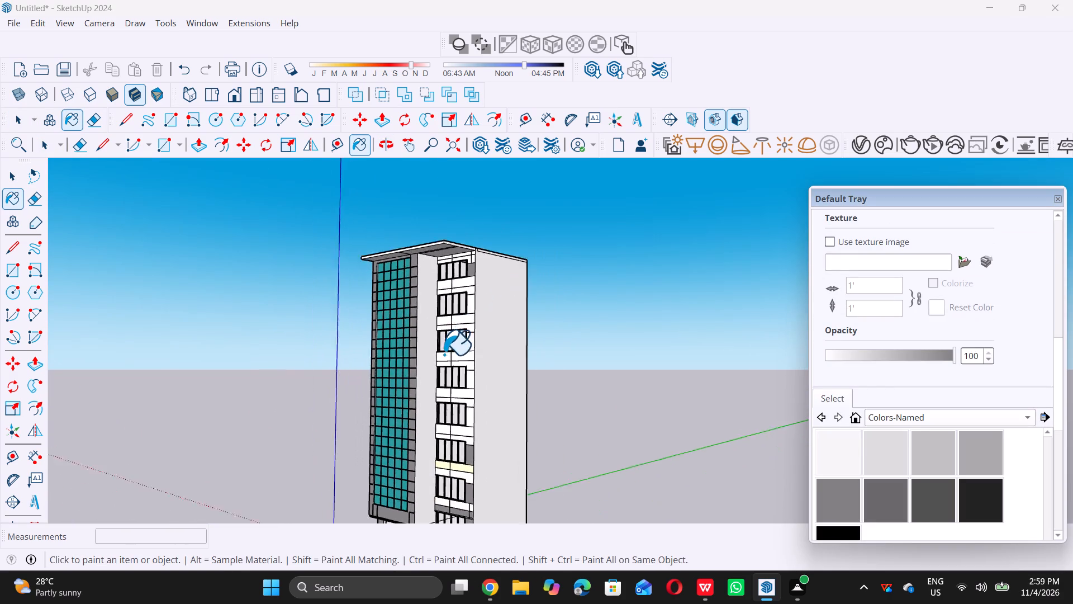
pyautogui.scroll(3, 444, 354)
pyautogui.scroll(4, 497, 291)
pyautogui.click(485, 265)
# Paint the wall panels beside the wing's sixth, fifth and fourth windows with the medium grey 0133_Gray material.
pyautogui.scroll(-2, 502, 253)
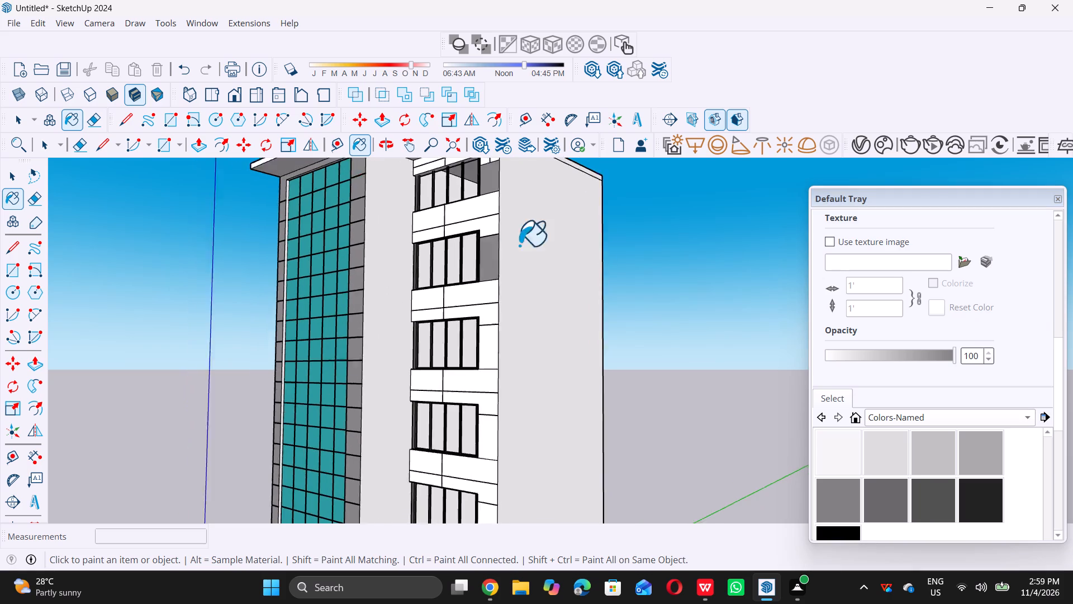
pyautogui.scroll(-6, 519, 245)
pyautogui.scroll(5, 516, 309)
pyautogui.click(511, 287)
pyautogui.scroll(-4, 535, 274)
pyautogui.scroll(3, 519, 350)
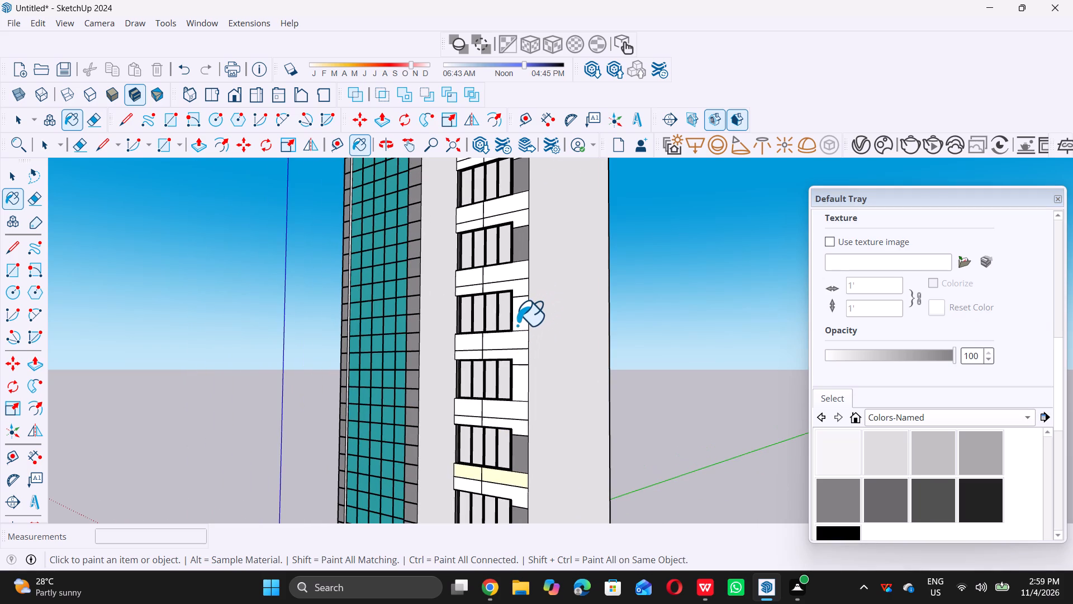
pyautogui.click(518, 322)
pyautogui.scroll(-4, 533, 281)
pyautogui.scroll(4, 515, 345)
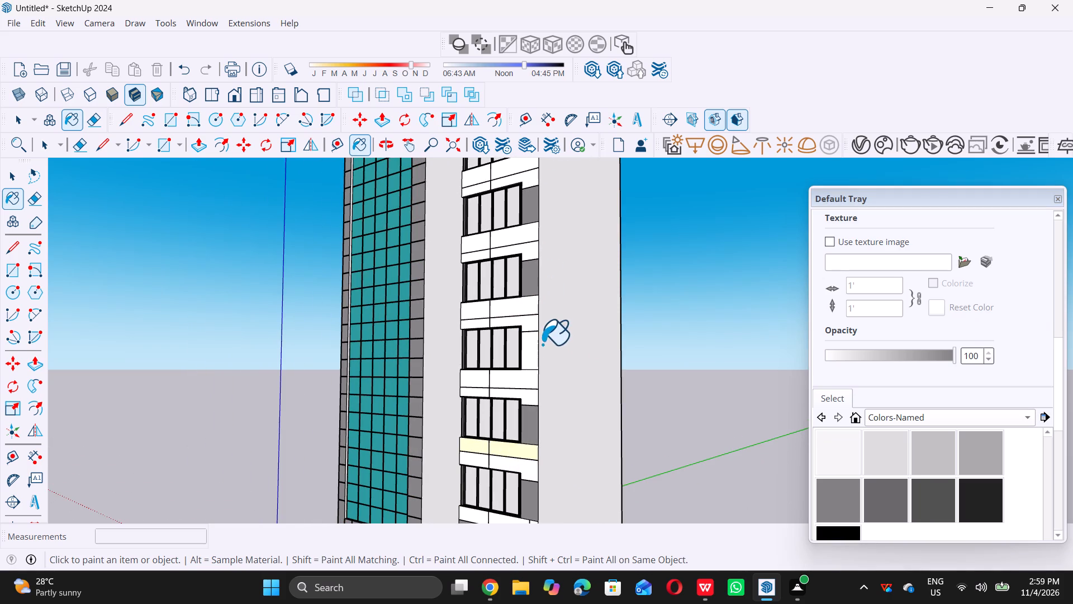
pyautogui.click(533, 351)
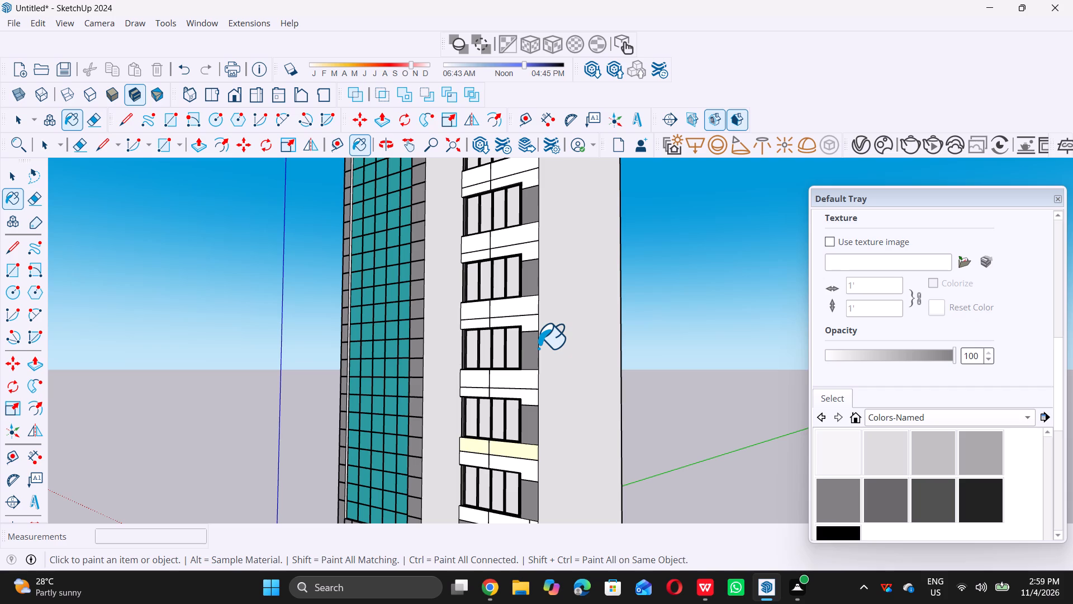
pyautogui.press('space')
# Paint all four panels of the band below the wing's fourth window with a pale cream-yellow from the Colors-Named collection.
pyautogui.scroll(-6, 559, 389)
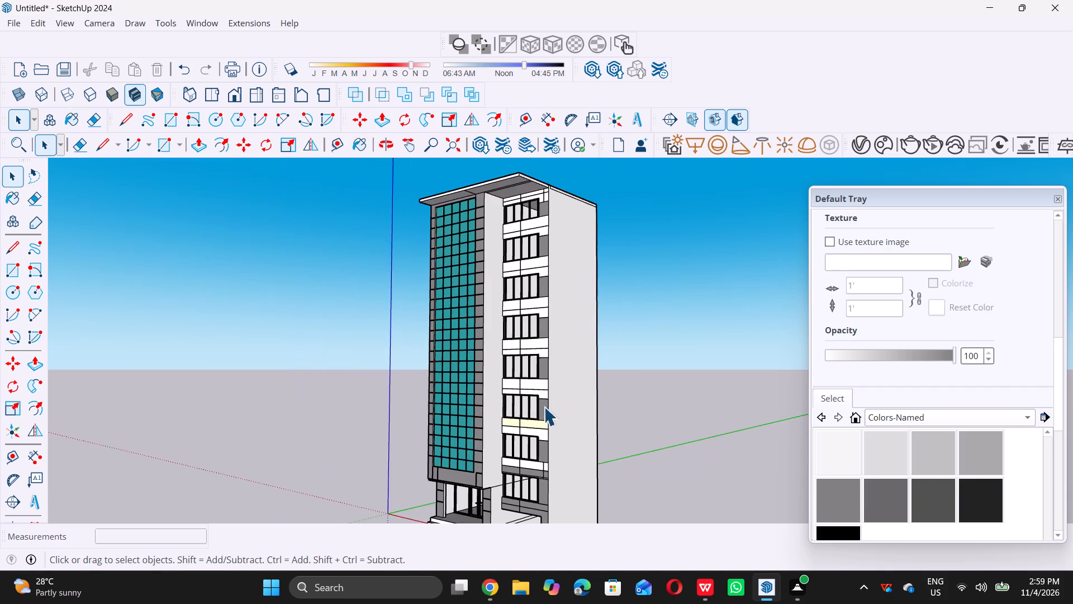
pyautogui.moveTo(455, 432); pyautogui.dragTo(572, 470, button='middle')
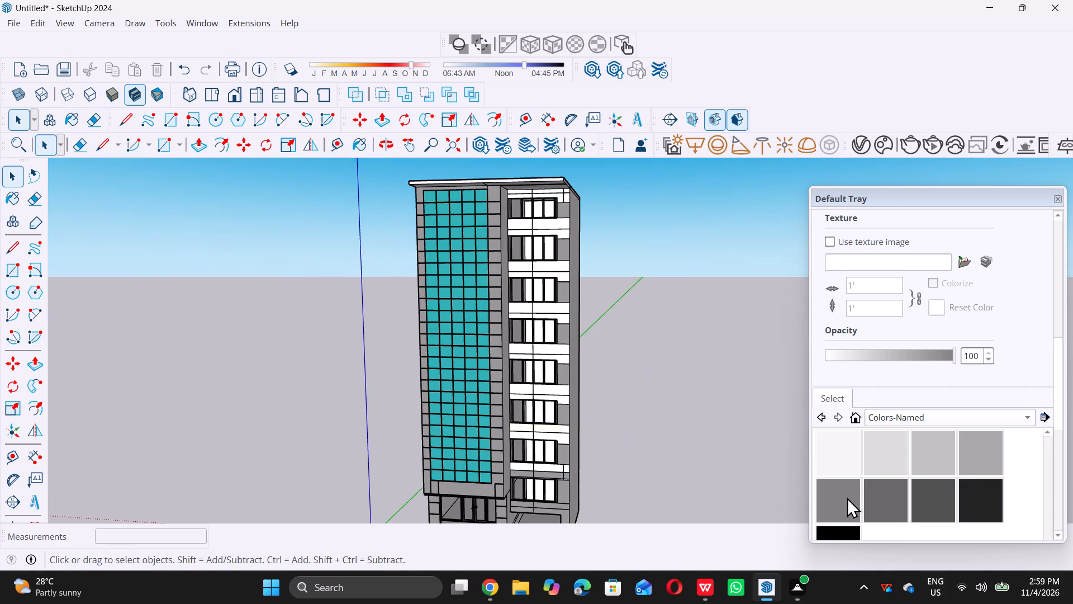
pyautogui.scroll(-4, 889, 468)
pyautogui.scroll(9, 886, 470)
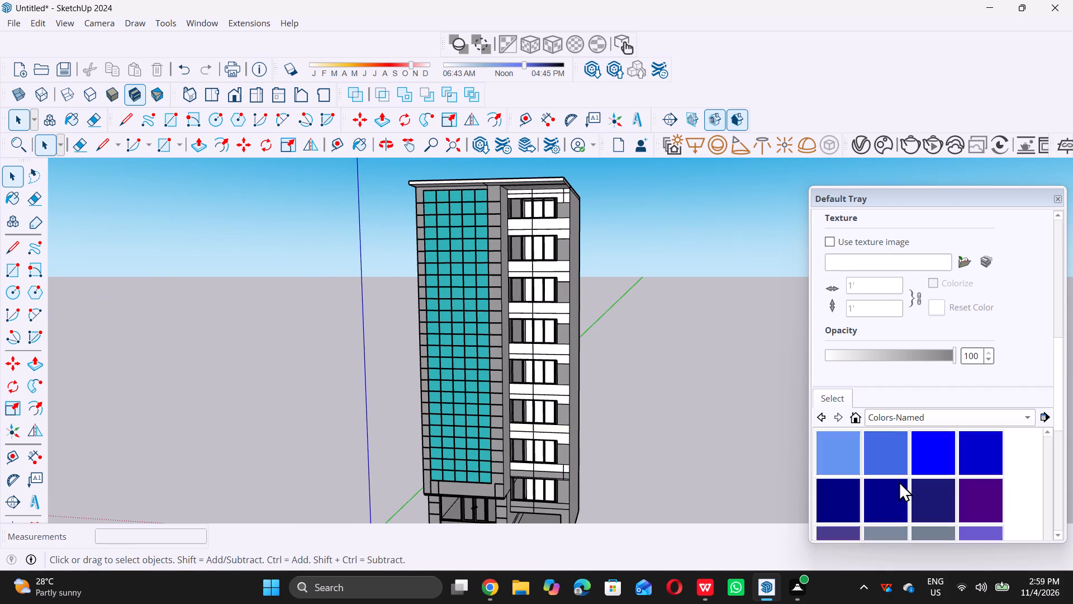
pyautogui.scroll(12, 899, 481)
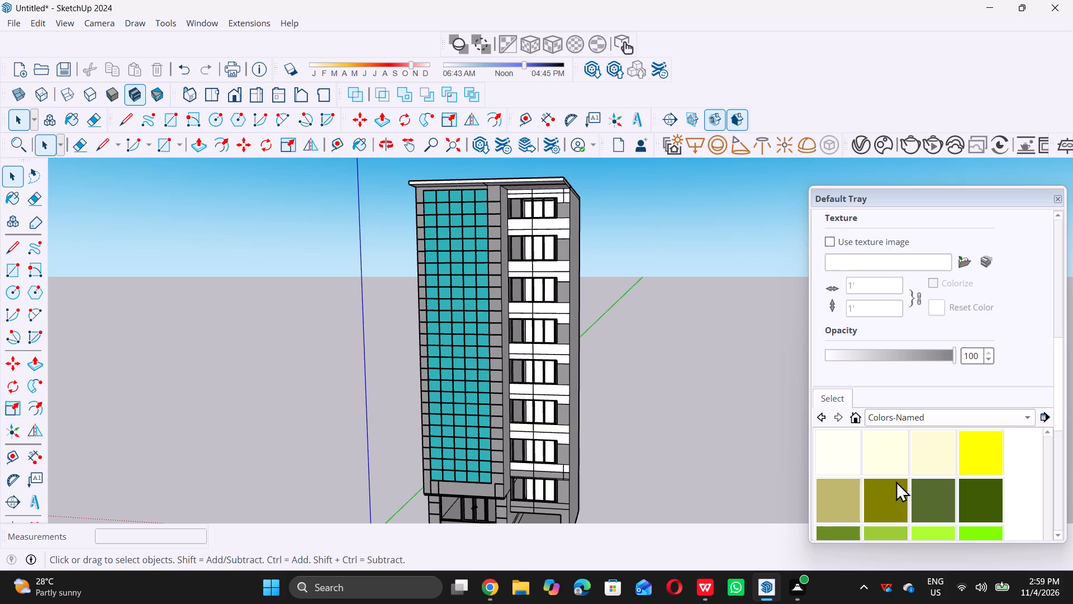
pyautogui.scroll(1, 896, 481)
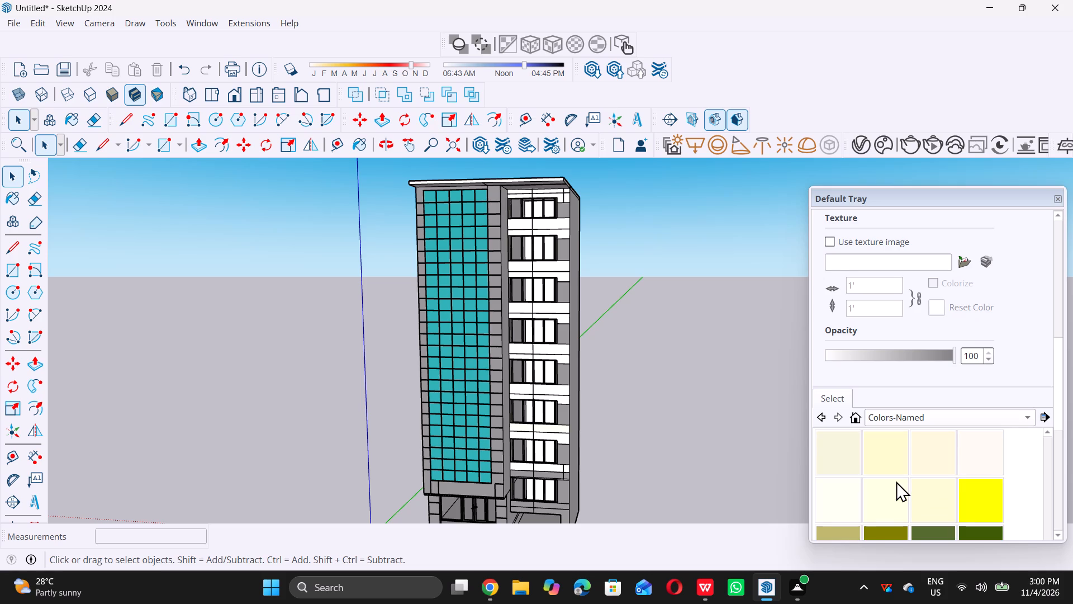
pyautogui.scroll(1, 896, 481)
pyautogui.scroll(-1, 896, 481)
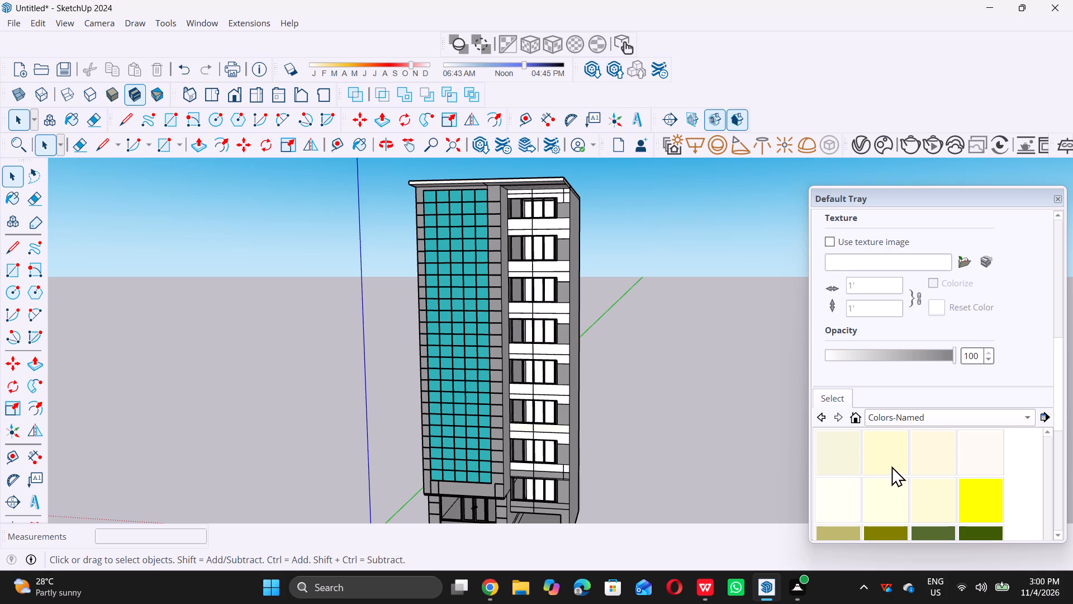
pyautogui.doubleClick(891, 466)
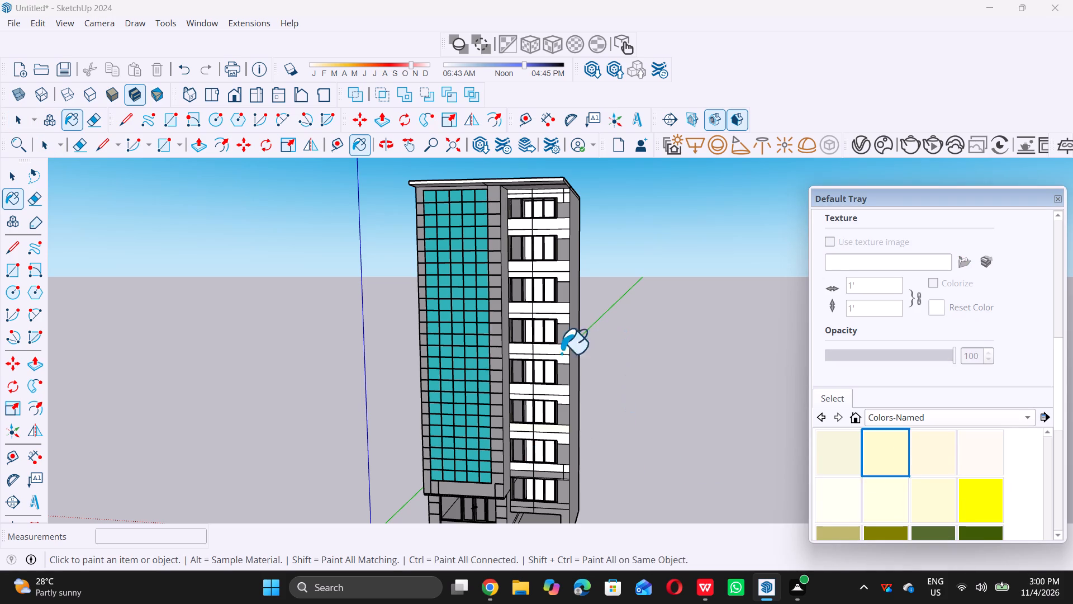
pyautogui.scroll(9, 553, 390)
pyautogui.doubleClick(552, 391)
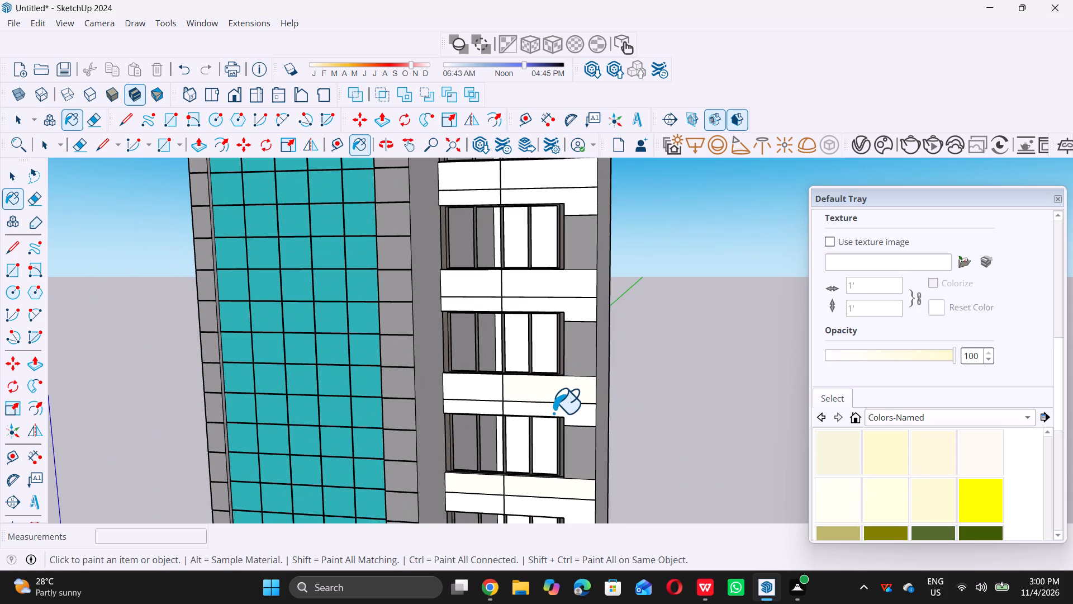
pyautogui.click(556, 409)
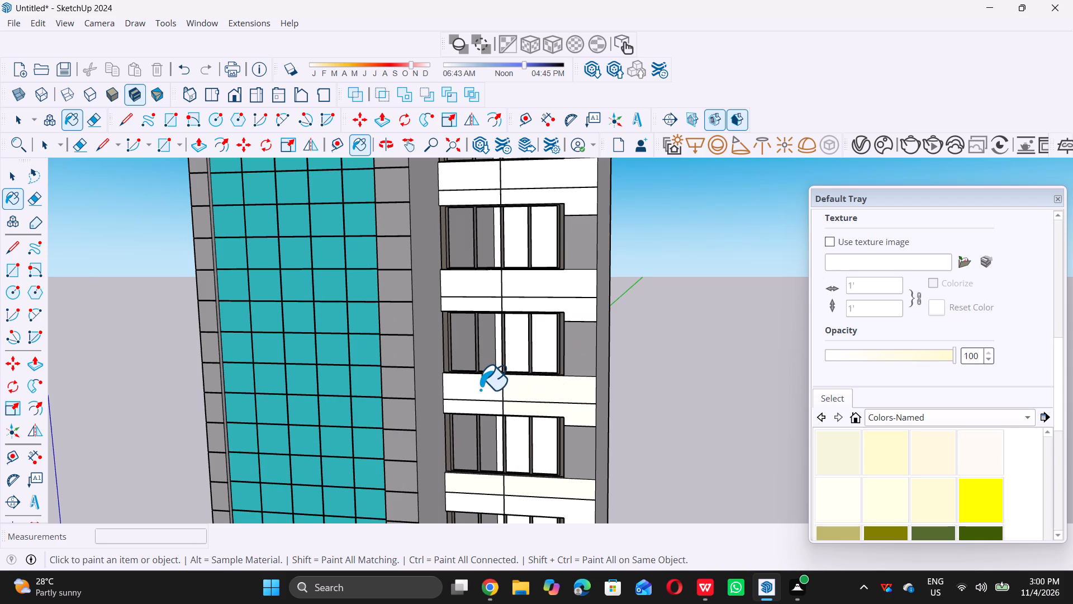
pyautogui.doubleClick(480, 386)
pyautogui.click(486, 410)
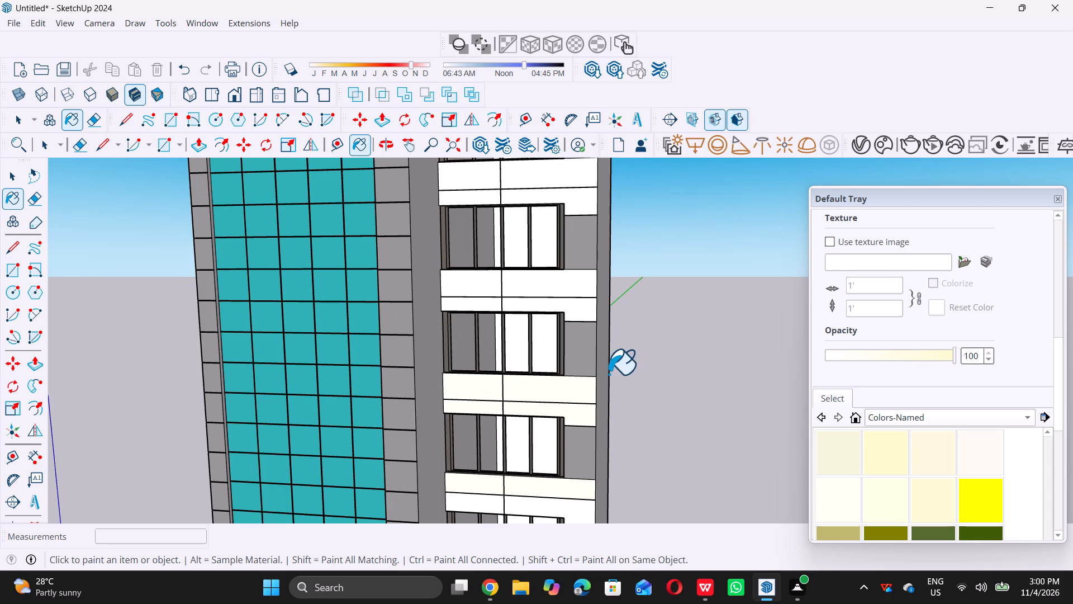
# Paint the lower row of the band below the wing's third window with the pale cream-yellow.
pyautogui.scroll(-6, 627, 334)
pyautogui.scroll(6, 576, 468)
pyautogui.scroll(4, 496, 380)
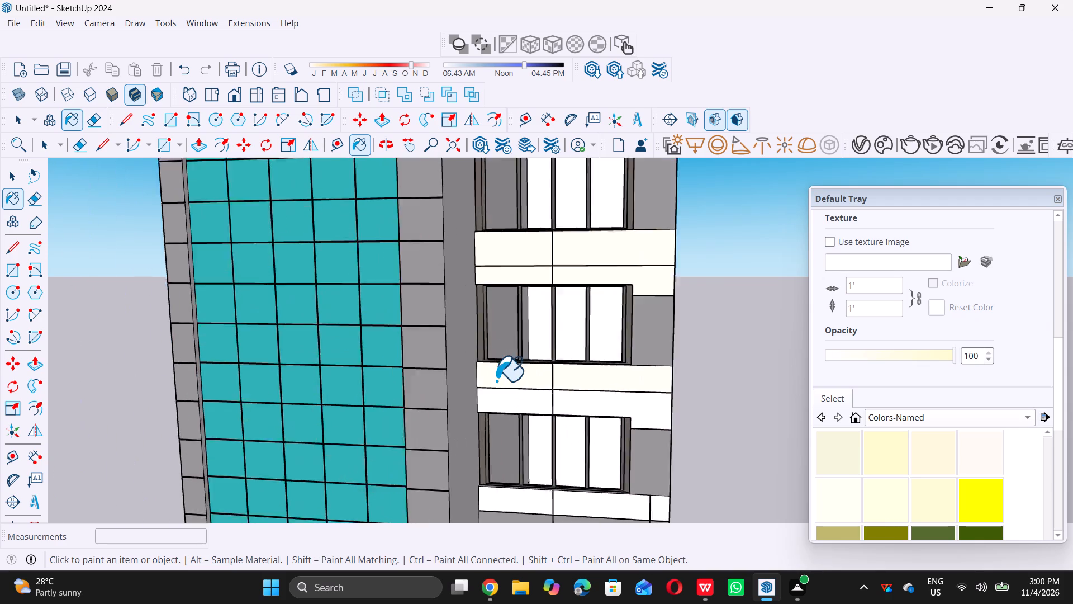
pyautogui.scroll(2, 496, 380)
pyautogui.scroll(5, 528, 416)
pyautogui.doubleClick(541, 410)
pyautogui.moveTo(557, 408); pyautogui.dragTo(571, 407)
pyautogui.tripleClick(753, 419)
# Paint the upper row of the band below the wing's second window pale cream-yellow, including the narrow outer panel.
pyautogui.scroll(-2, 573, 385)
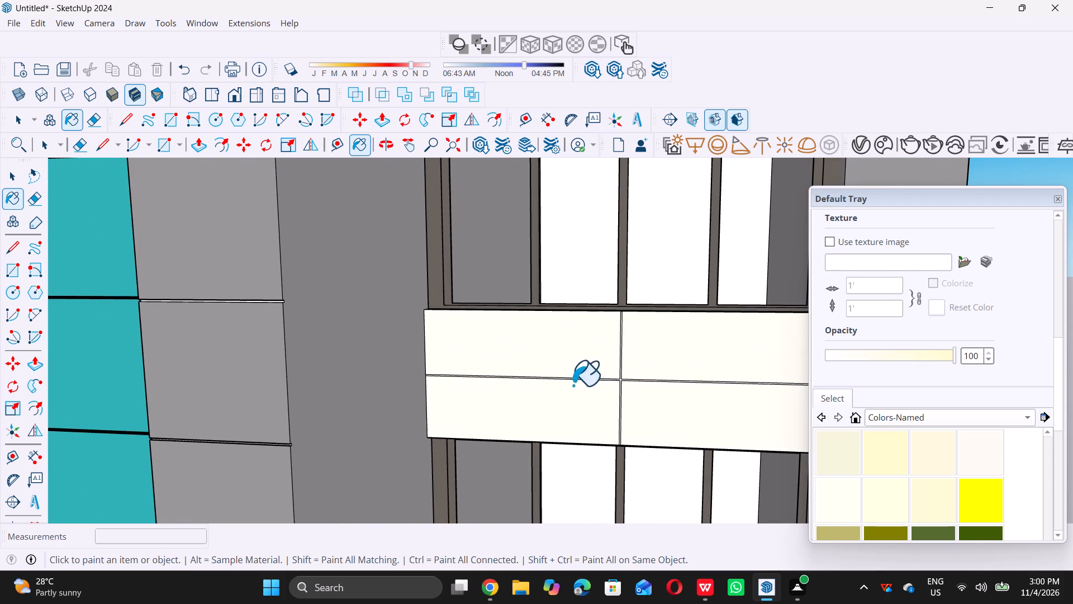
pyautogui.scroll(-8, 573, 385)
pyautogui.scroll(-11, 704, 346)
pyautogui.scroll(6, 675, 423)
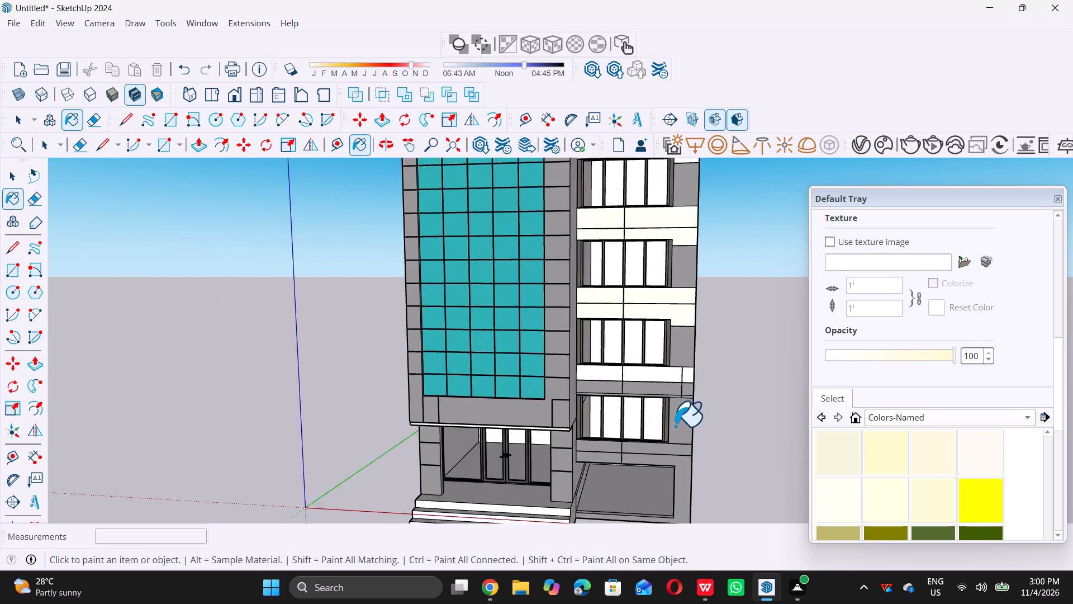
pyautogui.scroll(10, 616, 381)
pyautogui.click(656, 366)
pyautogui.click(538, 347)
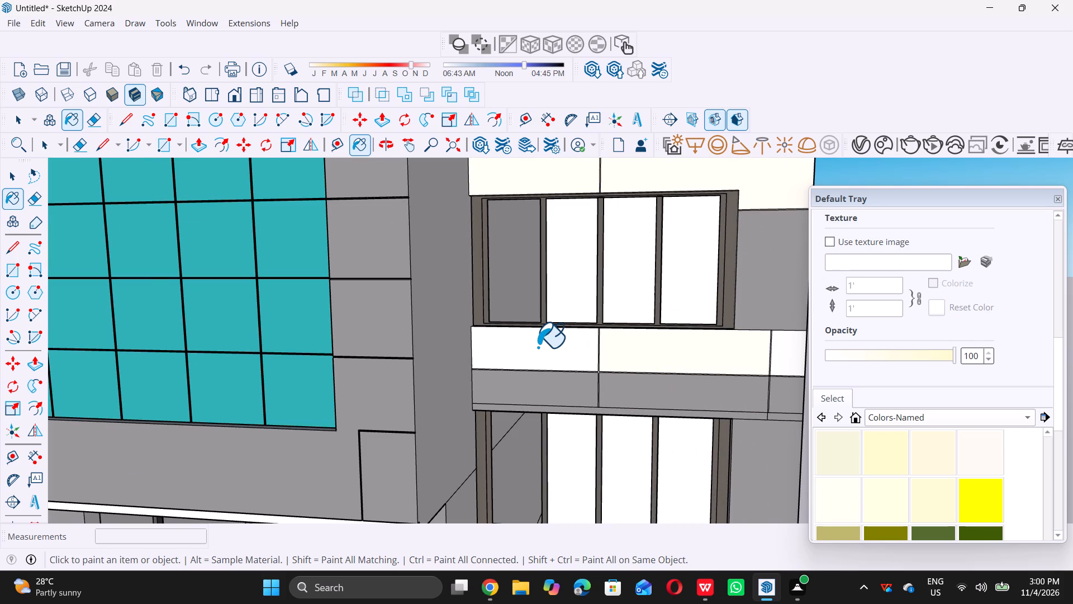
pyautogui.scroll(-5, 550, 358)
pyautogui.scroll(5, 696, 349)
pyautogui.doubleClick(698, 356)
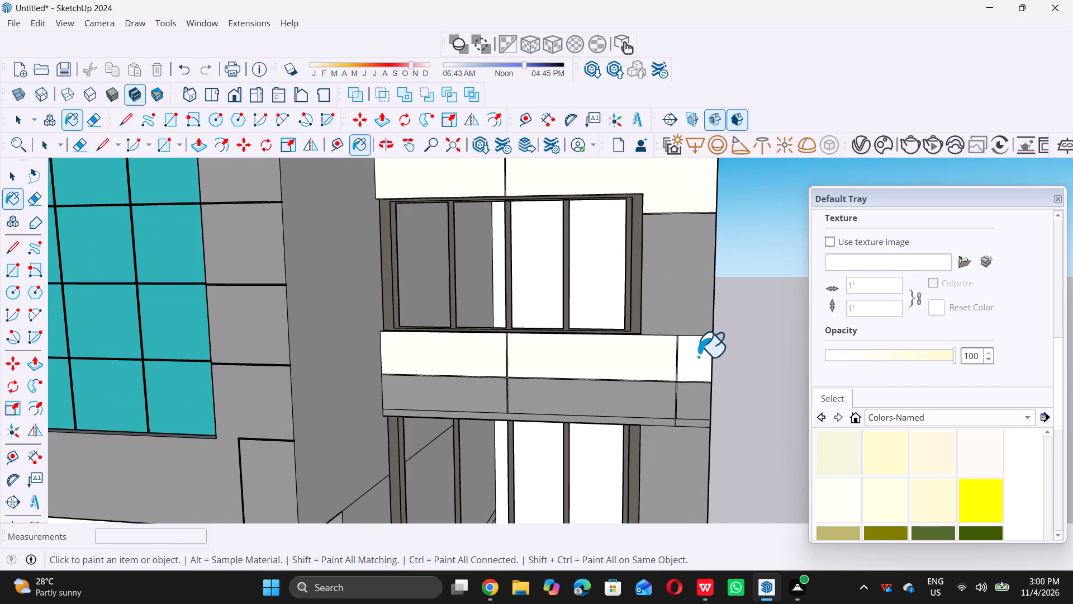
# Paint all four panels of the band below the wing's fifth window with the pale cream-yellow.
pyautogui.scroll(-17, 678, 378)
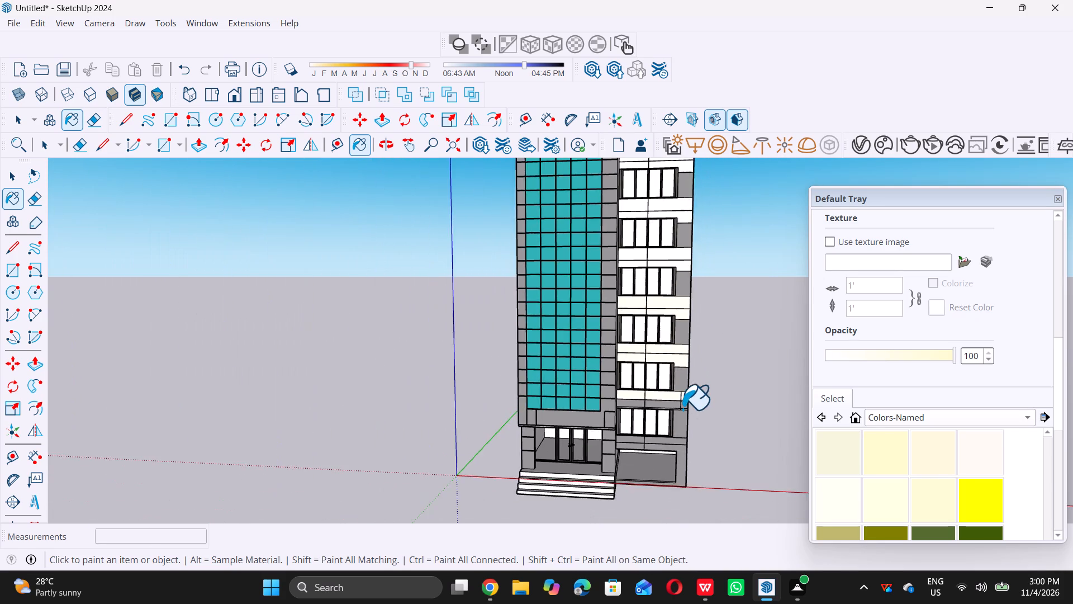
pyautogui.scroll(-5, 682, 409)
pyautogui.scroll(6, 695, 301)
pyautogui.scroll(4, 648, 312)
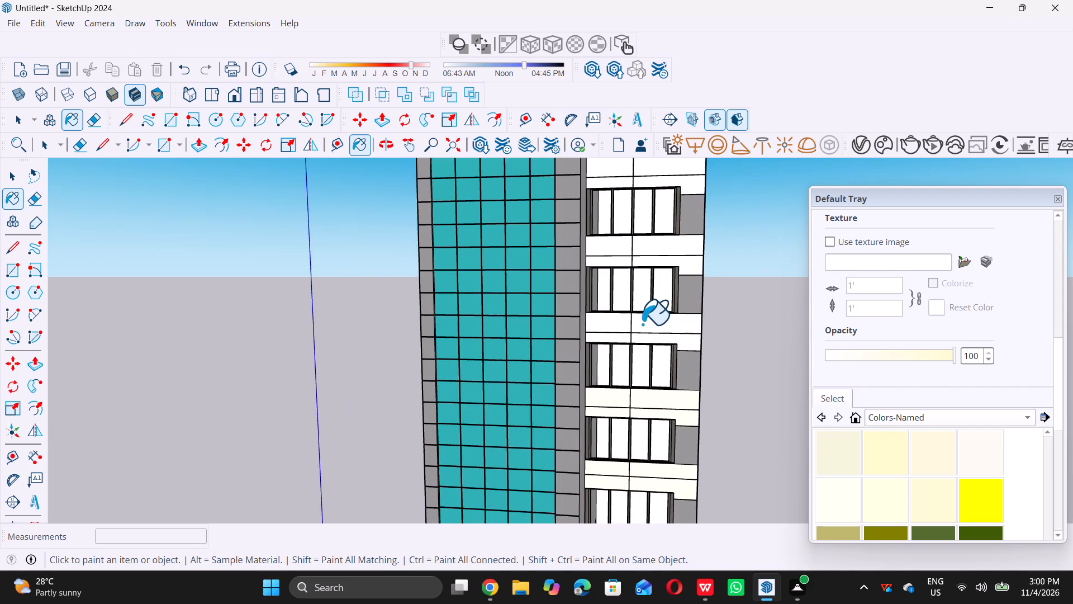
pyautogui.scroll(8, 642, 324)
pyautogui.click(663, 335)
pyautogui.click(596, 332)
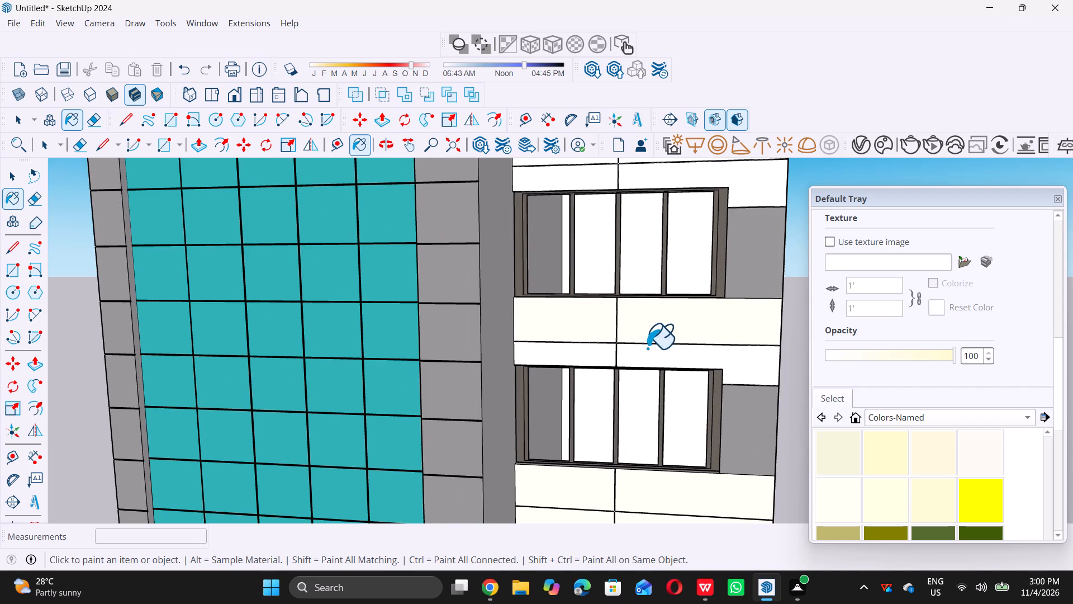
pyautogui.click(649, 347)
pyautogui.click(587, 353)
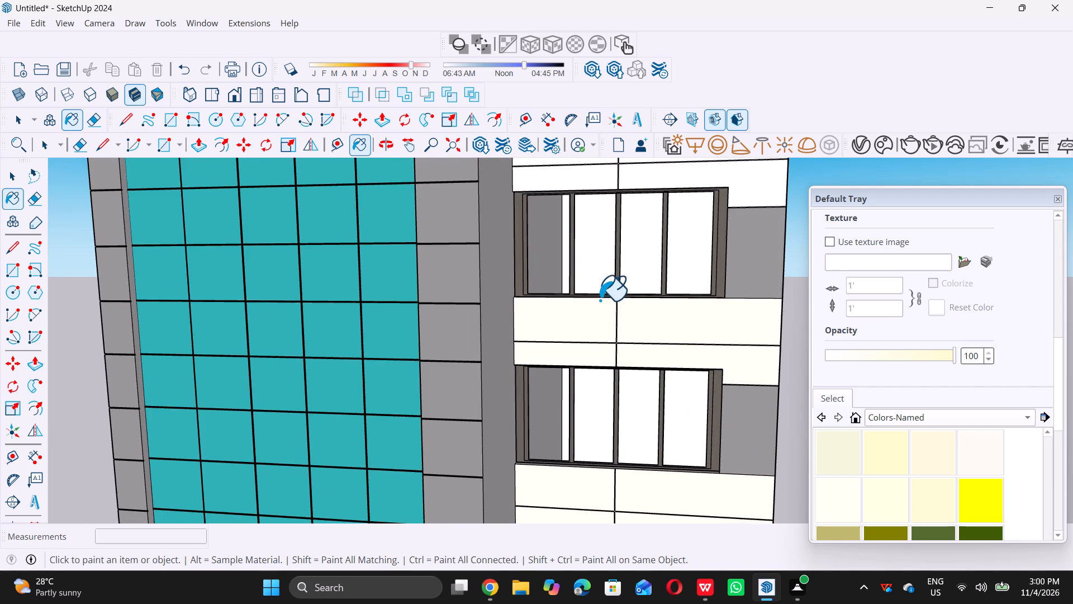
# Paint all four panels of the band below the wing's sixth window with the pale cream-yellow.
pyautogui.scroll(-9, 601, 300)
pyautogui.scroll(6, 624, 248)
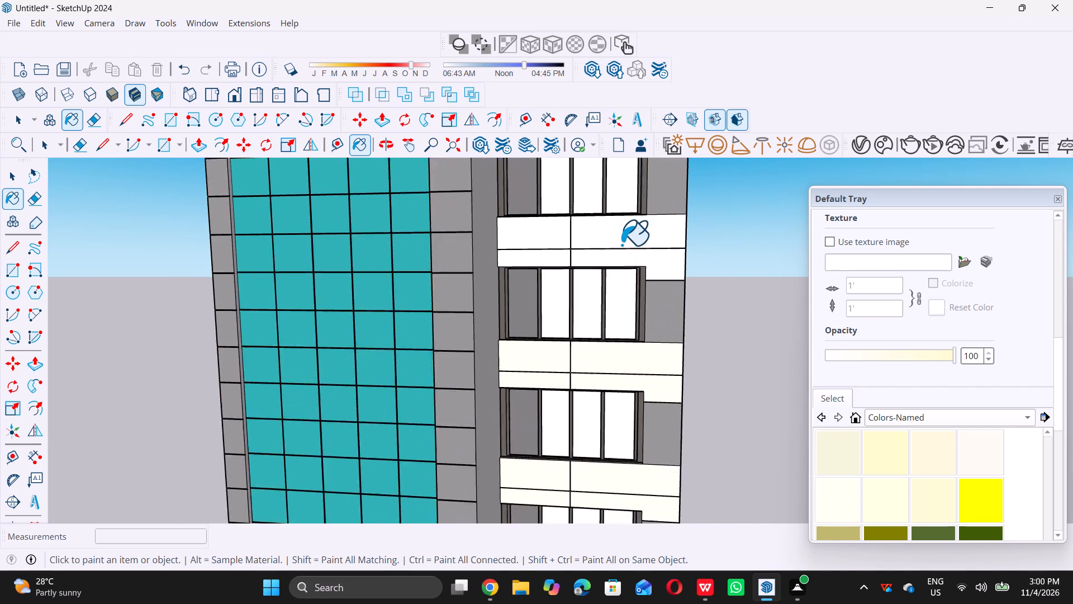
pyautogui.doubleClick(629, 229)
pyautogui.click(661, 264)
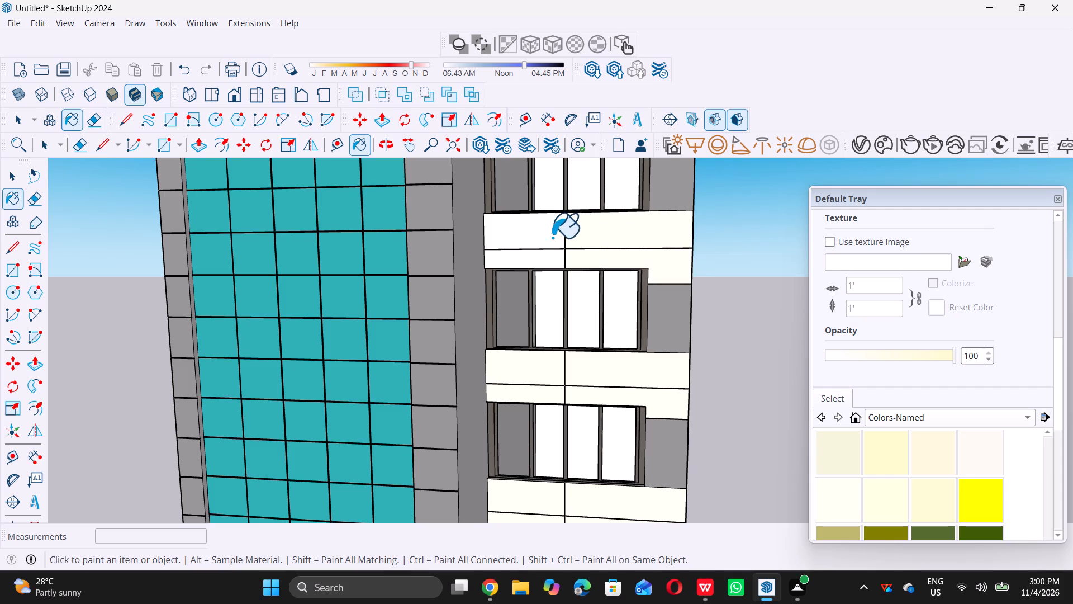
pyautogui.click(542, 237)
pyautogui.click(543, 258)
# Paint all four panels of the band below the wing's seventh window with the pale cream-yellow.
pyautogui.scroll(-12, 545, 266)
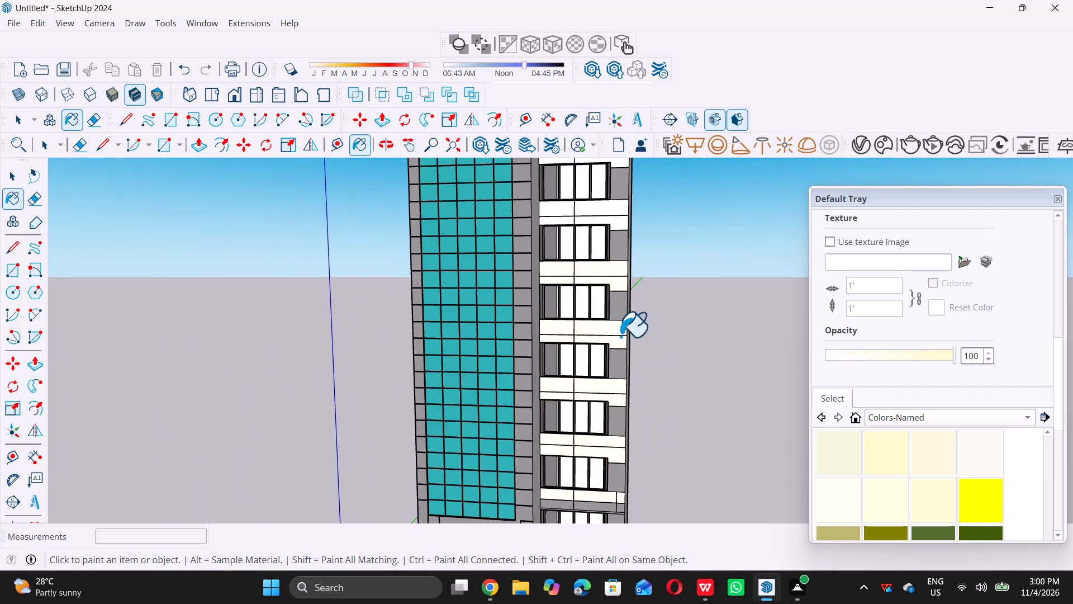
pyautogui.scroll(-1, 620, 336)
pyautogui.scroll(20, 614, 233)
pyautogui.doubleClick(588, 264)
pyautogui.click(592, 302)
pyautogui.click(449, 248)
pyautogui.click(468, 289)
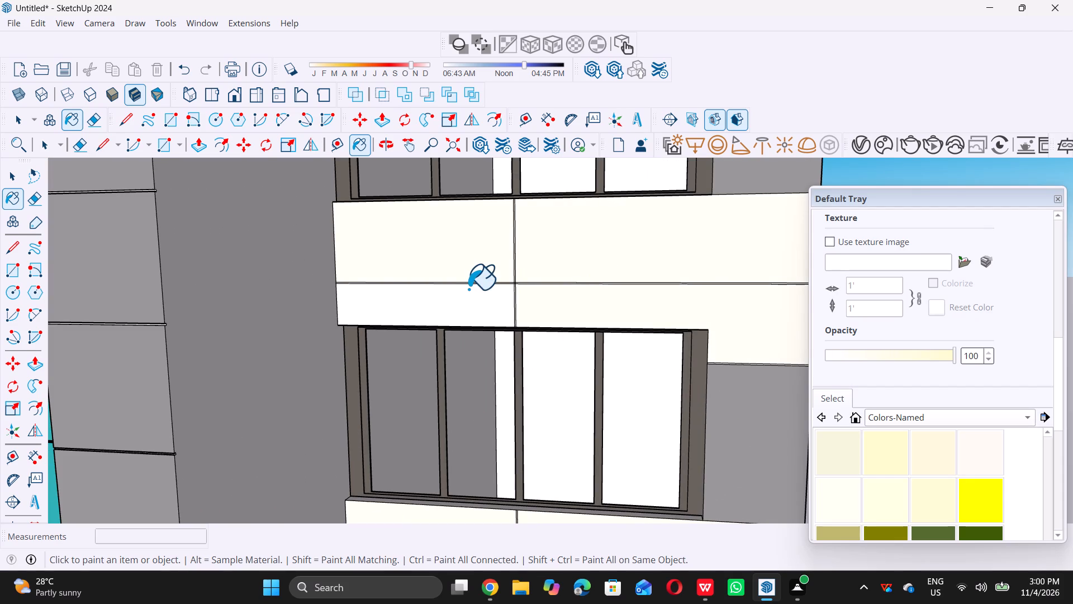
# Paint all four panels of the band below the wing's top window with the pale cream-yellow.
pyautogui.scroll(-5, 463, 282)
pyautogui.scroll(1, 575, 302)
pyautogui.scroll(-8, 618, 317)
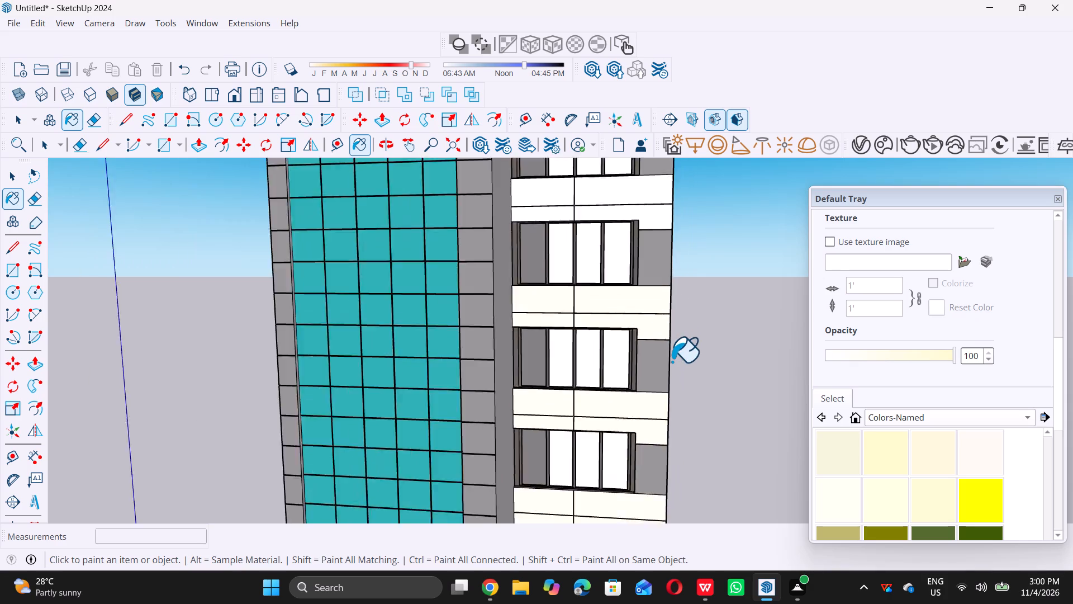
pyautogui.scroll(-7, 672, 361)
pyautogui.scroll(6, 632, 268)
pyautogui.scroll(-3, 0, 569)
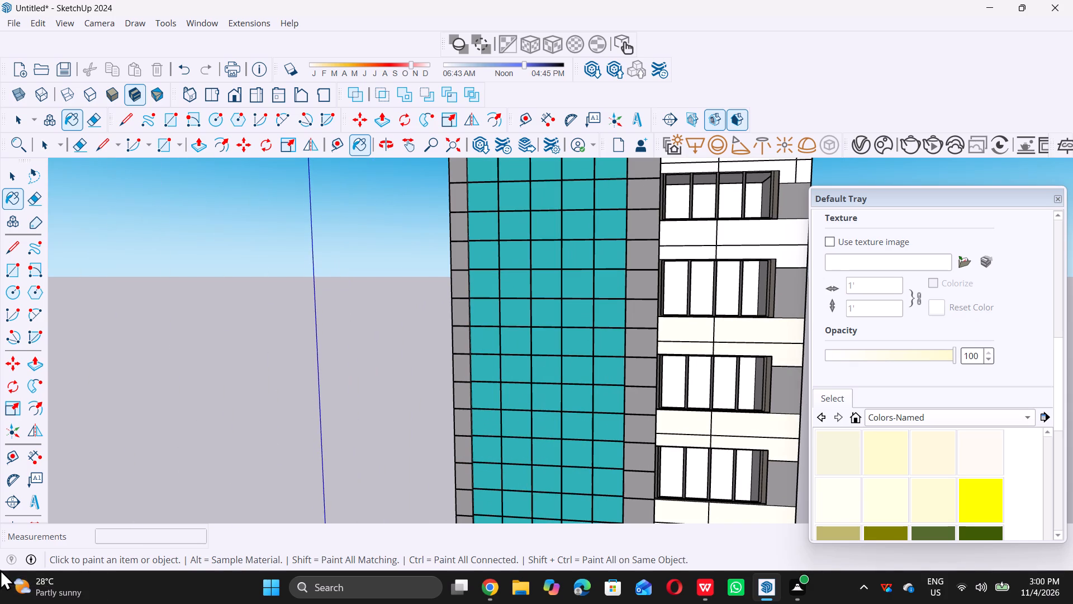
pyautogui.scroll(-2, 0, 569)
pyautogui.scroll(-9, 303, 485)
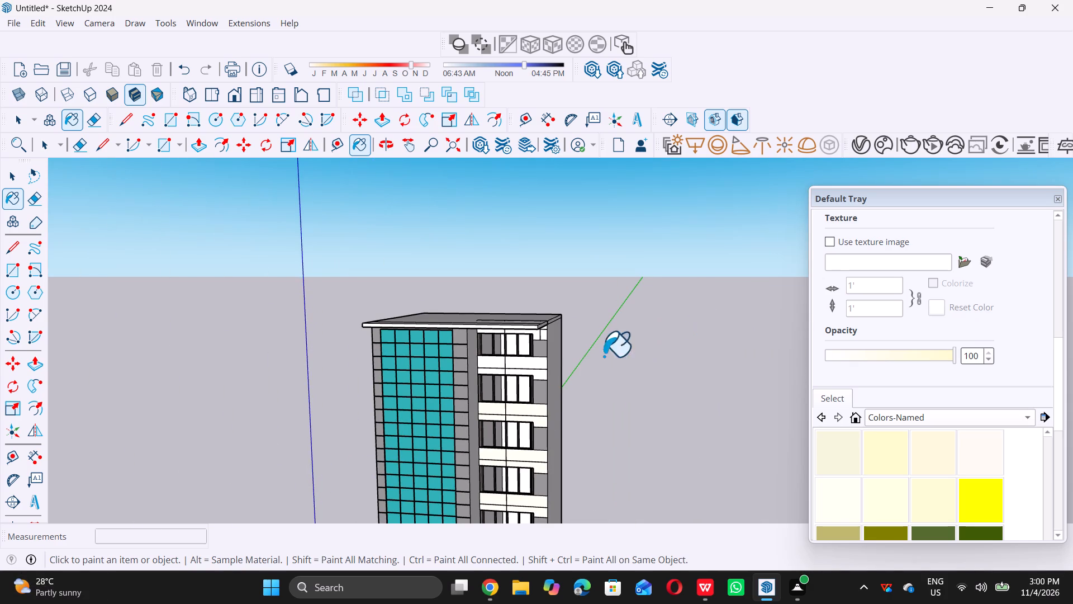
pyautogui.scroll(6, 461, 366)
pyautogui.scroll(9, 519, 370)
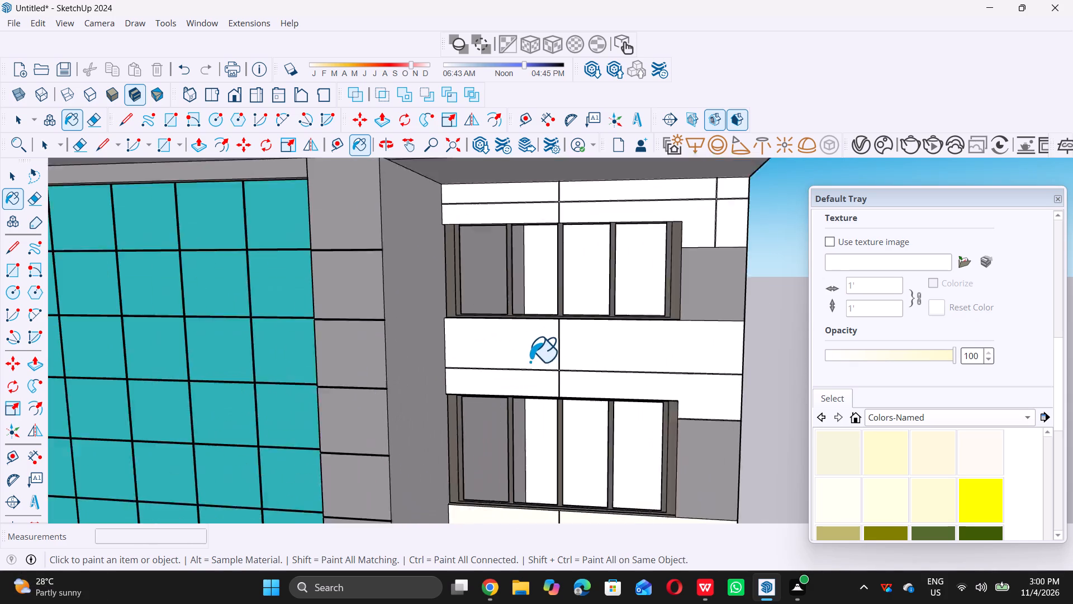
pyautogui.click(525, 352)
pyautogui.click(526, 384)
pyautogui.click(604, 344)
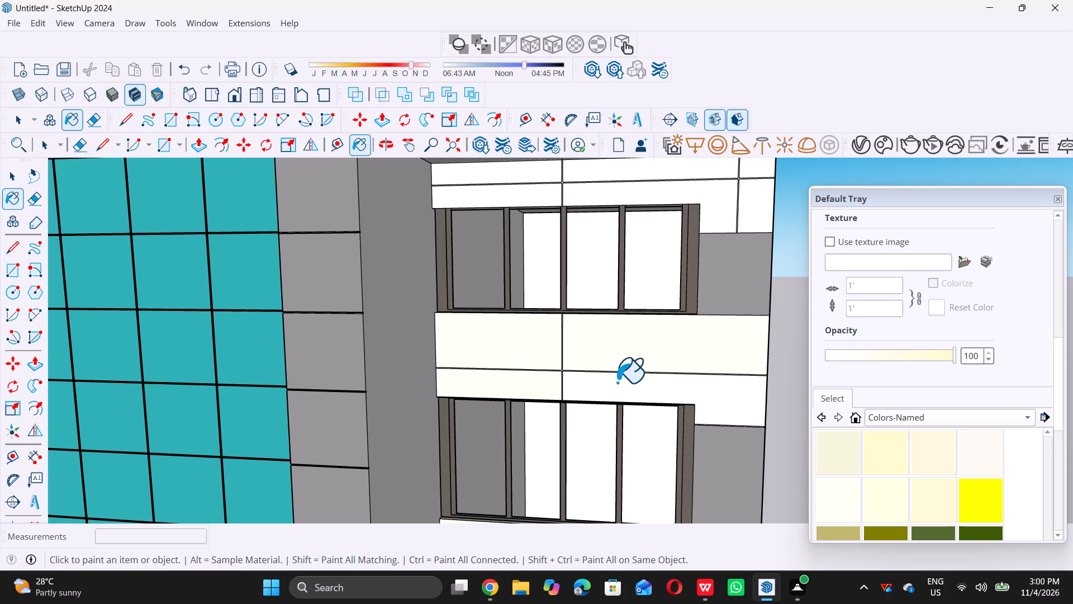
pyautogui.click(619, 386)
# Paint all six panels of the band above the wing's top window pale cream-yellow, including the two narrow outer panels.
pyautogui.scroll(-6, 628, 384)
pyautogui.scroll(-5, 667, 414)
pyautogui.moveTo(667, 419); pyautogui.dragTo(671, 382, button='middle')
pyautogui.scroll(10, 669, 343)
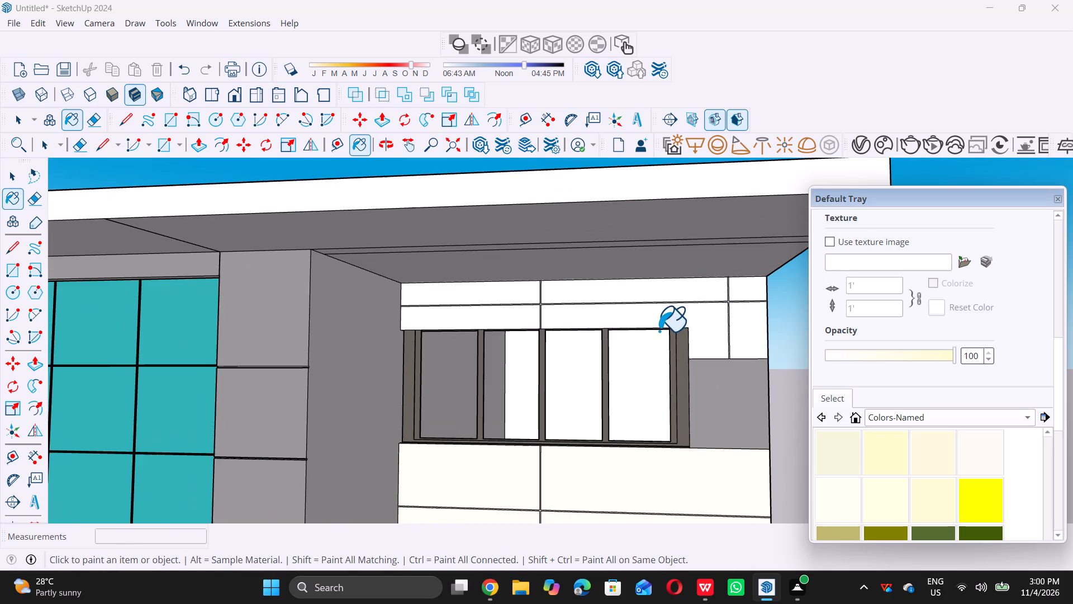
pyautogui.scroll(4, 647, 308)
pyautogui.click(667, 282)
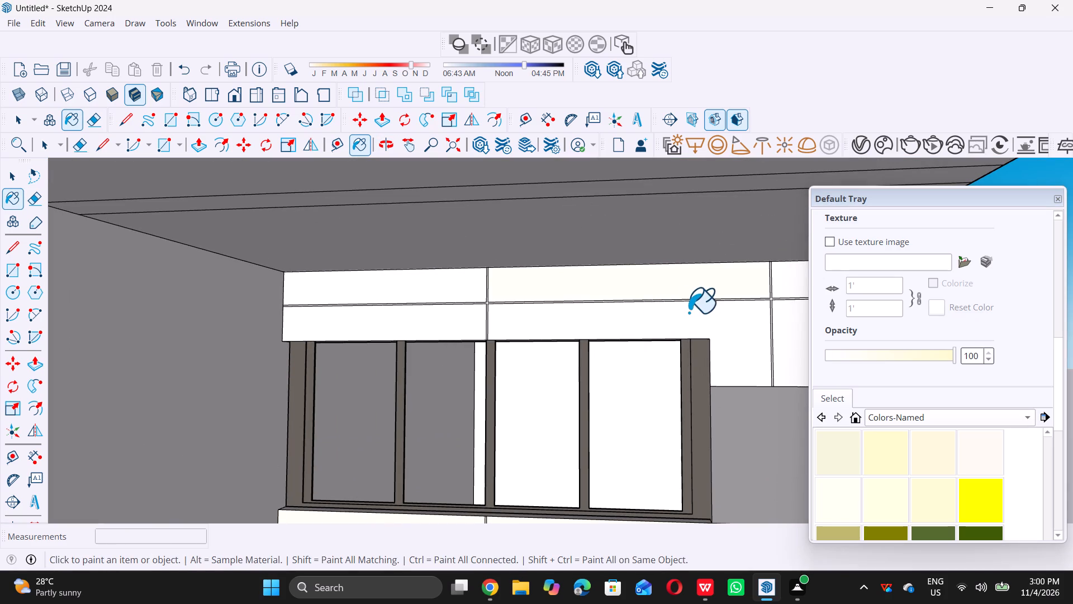
pyautogui.click(696, 319)
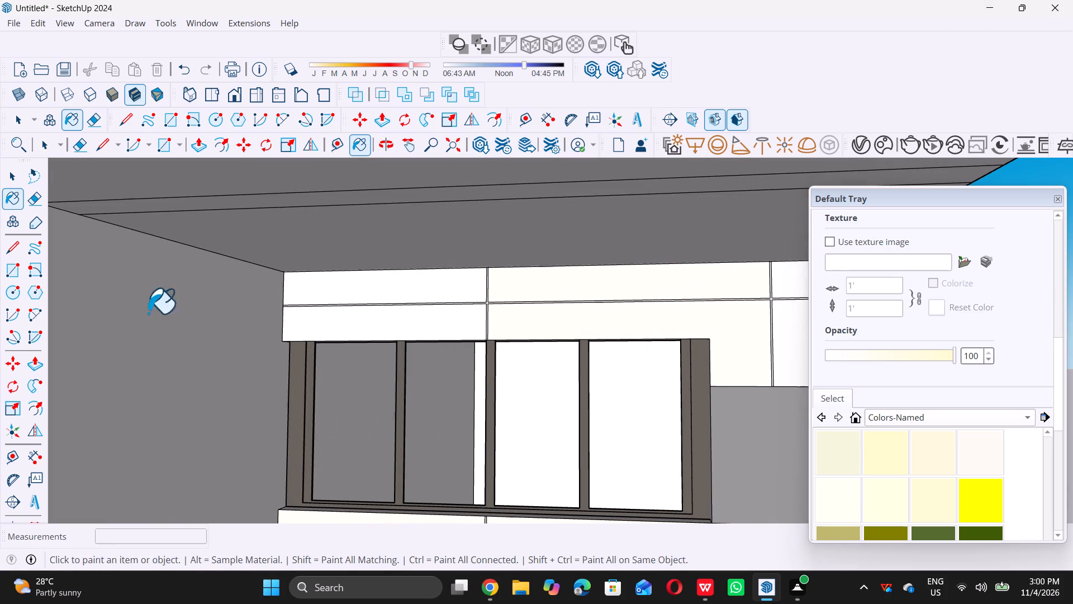
pyautogui.click(420, 291)
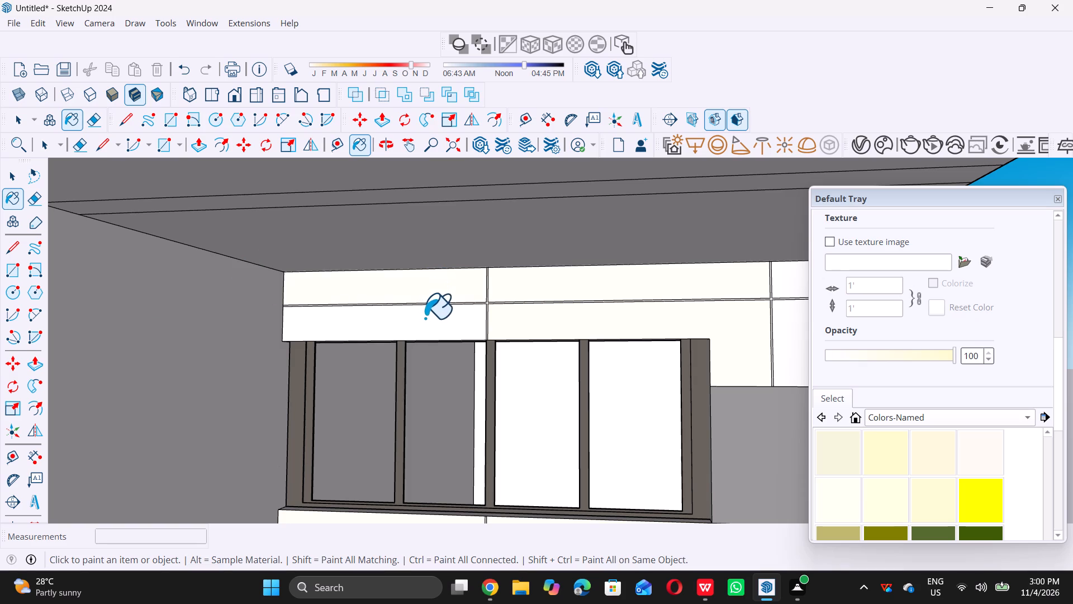
pyautogui.tripleClick(425, 318)
pyautogui.scroll(-7, 352, 295)
pyautogui.scroll(5, 556, 319)
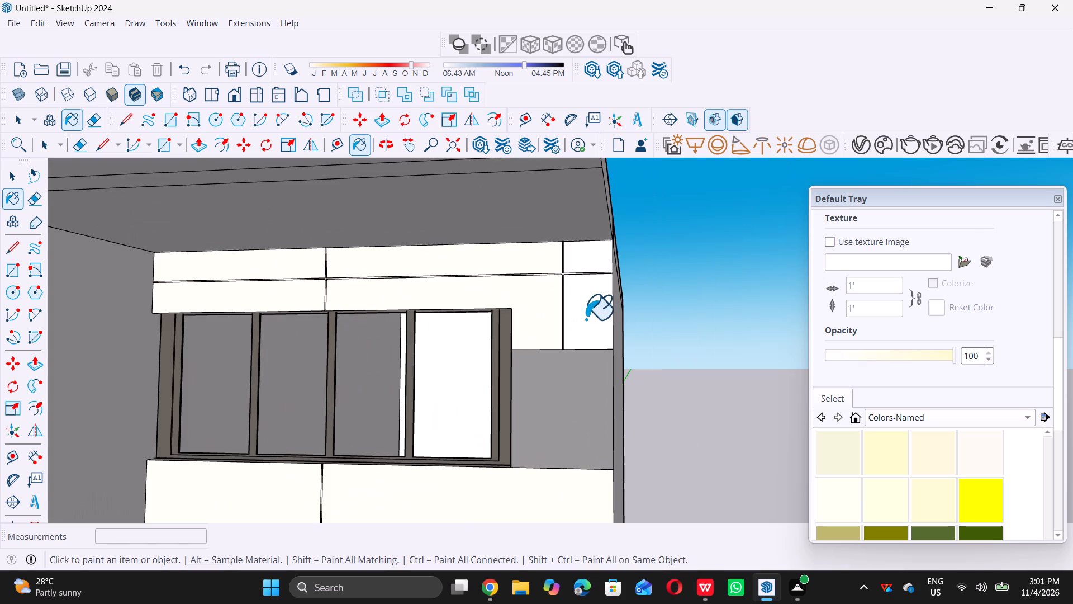
pyautogui.tripleClick(587, 315)
pyautogui.doubleClick(600, 258)
pyautogui.scroll(-13, 600, 258)
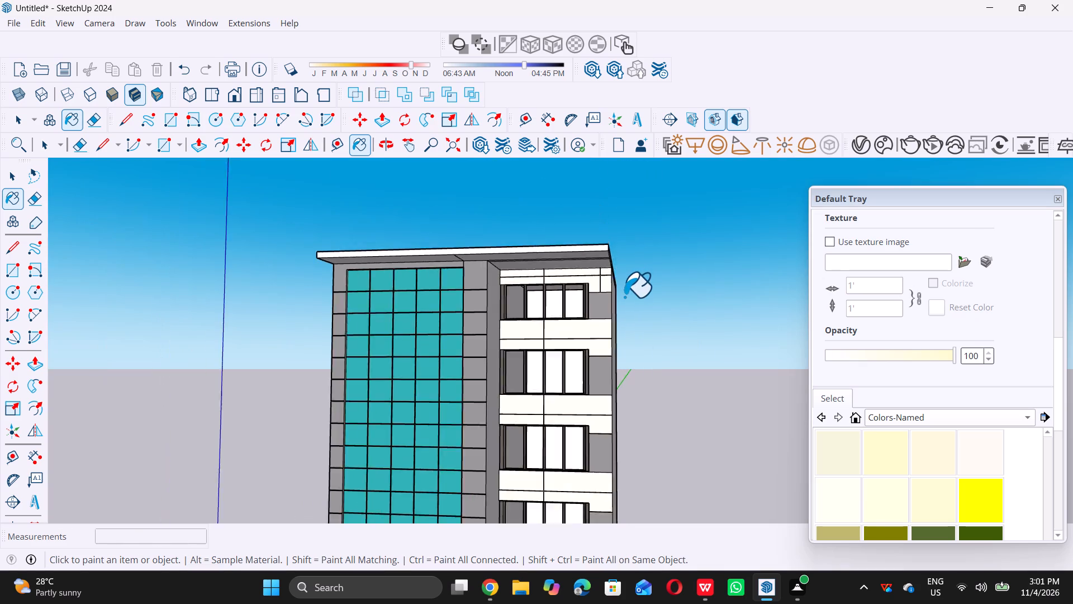
pyautogui.scroll(-20, 624, 296)
pyautogui.scroll(1, 653, 419)
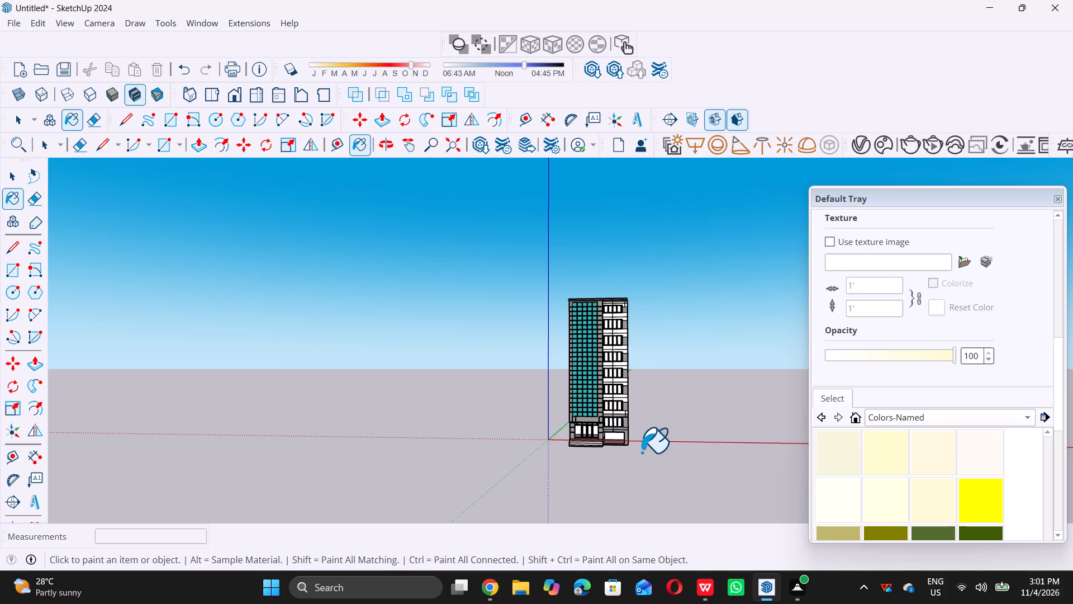
pyautogui.press('space')
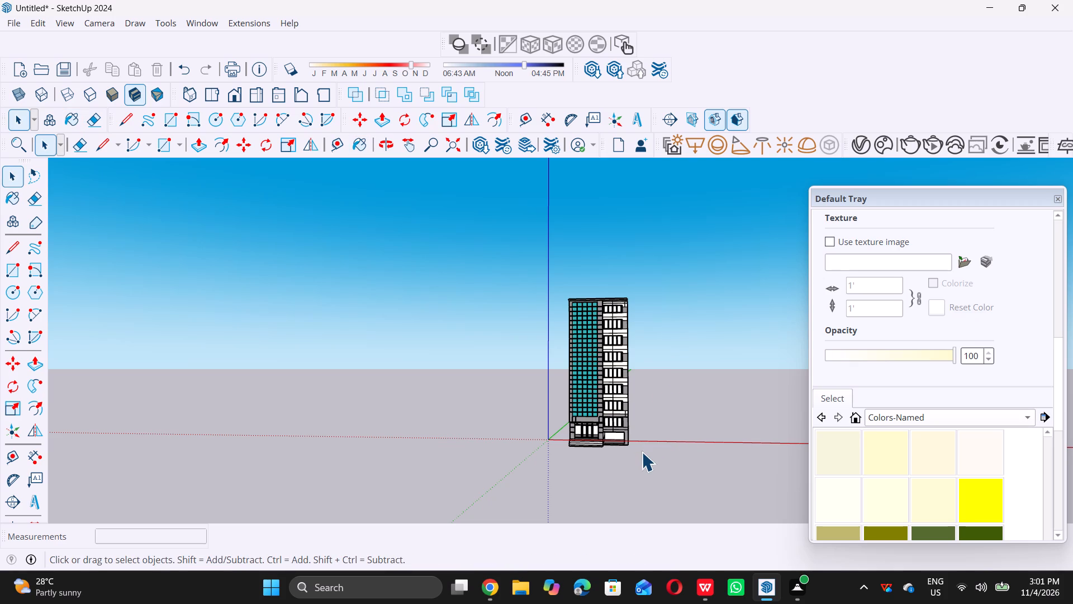
# Paint the treads of the two lowest entrance steps with dark teal from the Colors-Named collection.
pyautogui.scroll(-3, 642, 440)
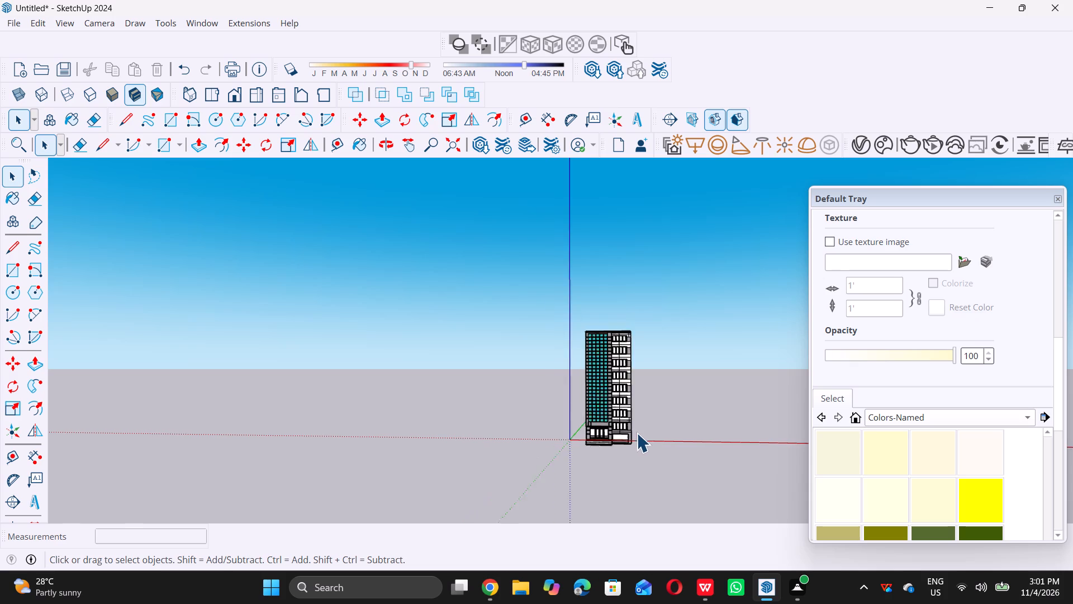
pyautogui.scroll(-2, 637, 433)
pyautogui.moveTo(624, 420); pyautogui.dragTo(601, 469, button='middle')
pyautogui.scroll(14, 611, 432)
pyautogui.scroll(-2, 616, 459)
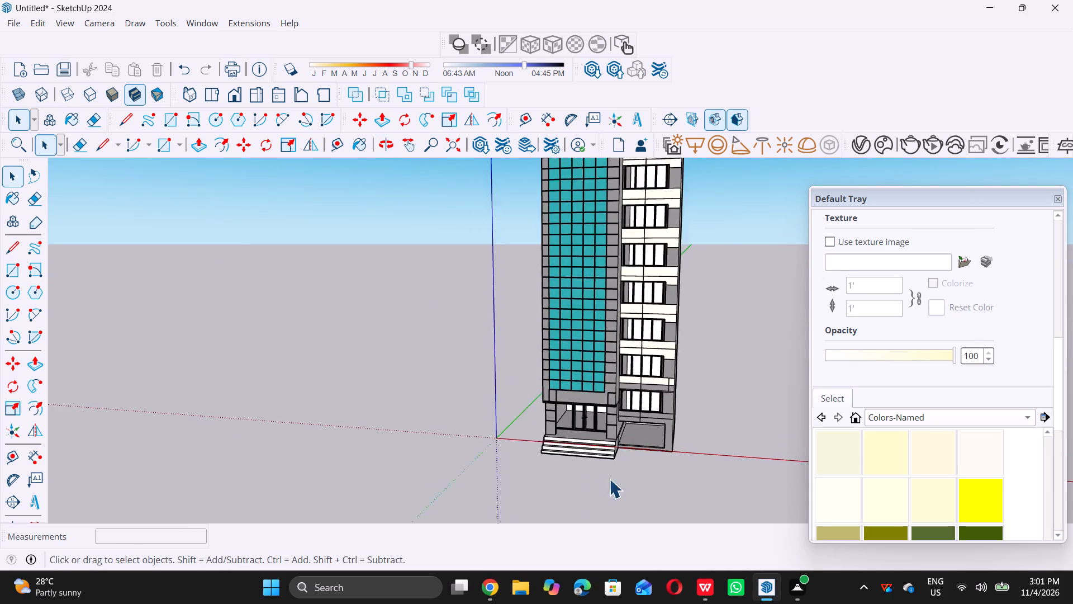
pyautogui.scroll(-12, 609, 479)
pyautogui.moveTo(605, 504); pyautogui.dragTo(618, 475, button='middle')
pyautogui.scroll(17, 609, 488)
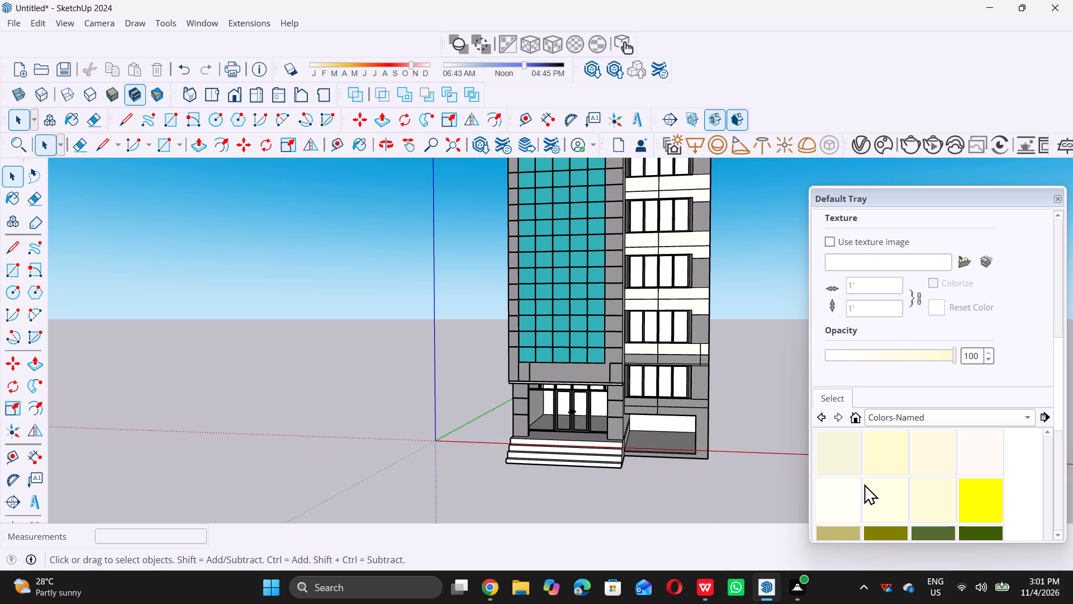
pyautogui.scroll(-6, 864, 484)
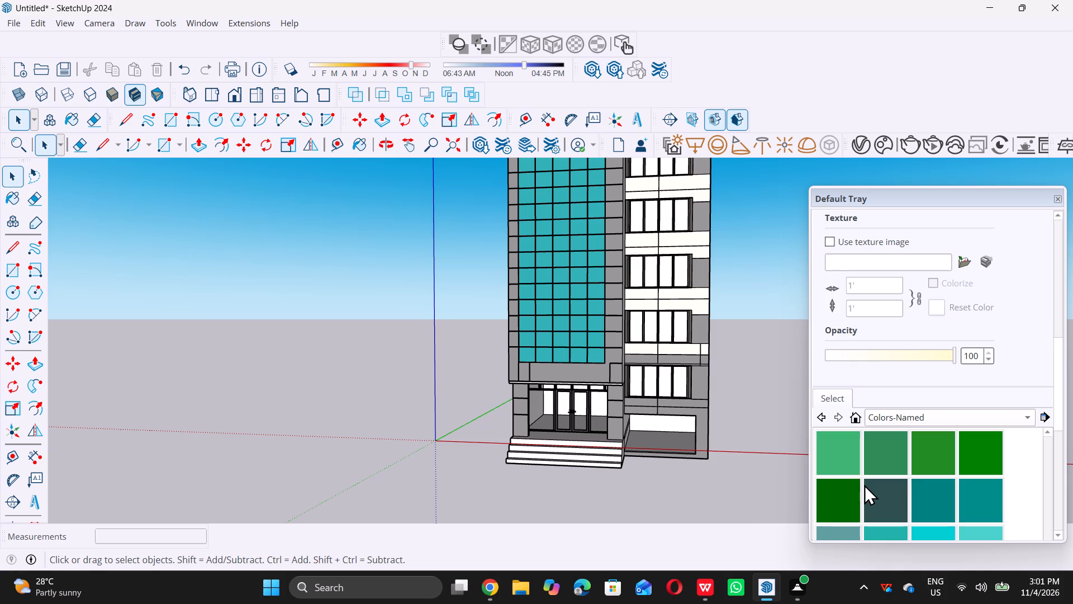
pyautogui.scroll(2, 864, 484)
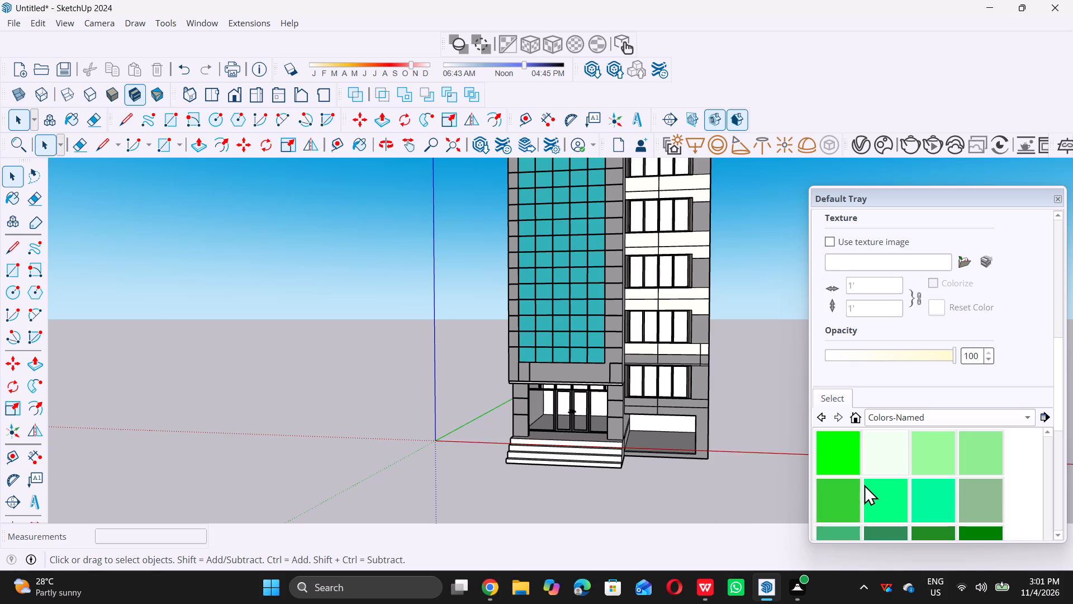
pyautogui.scroll(-2, 864, 484)
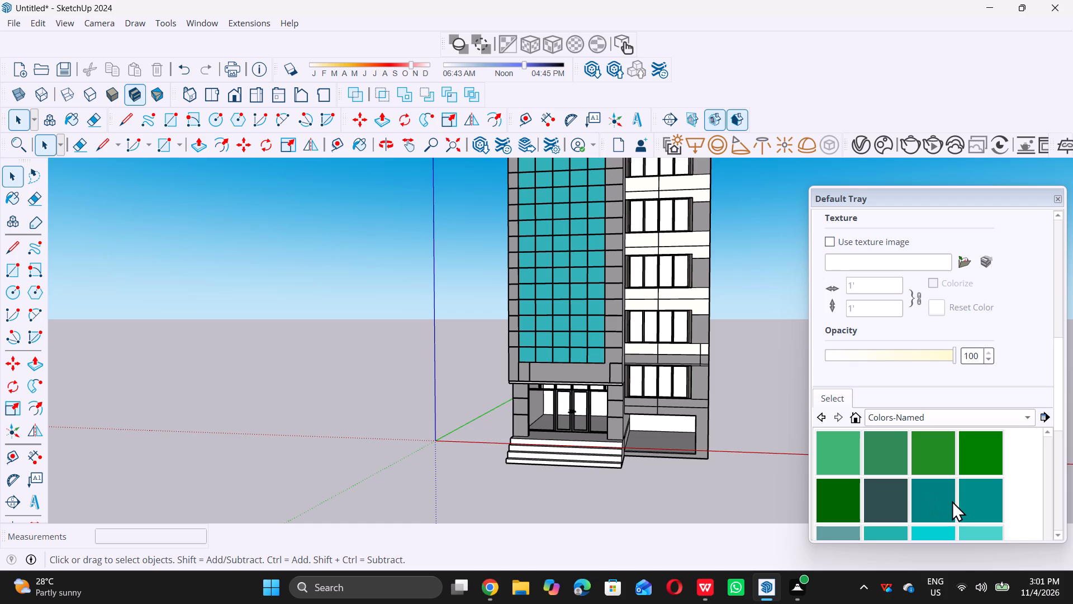
pyautogui.scroll(-1, 947, 504)
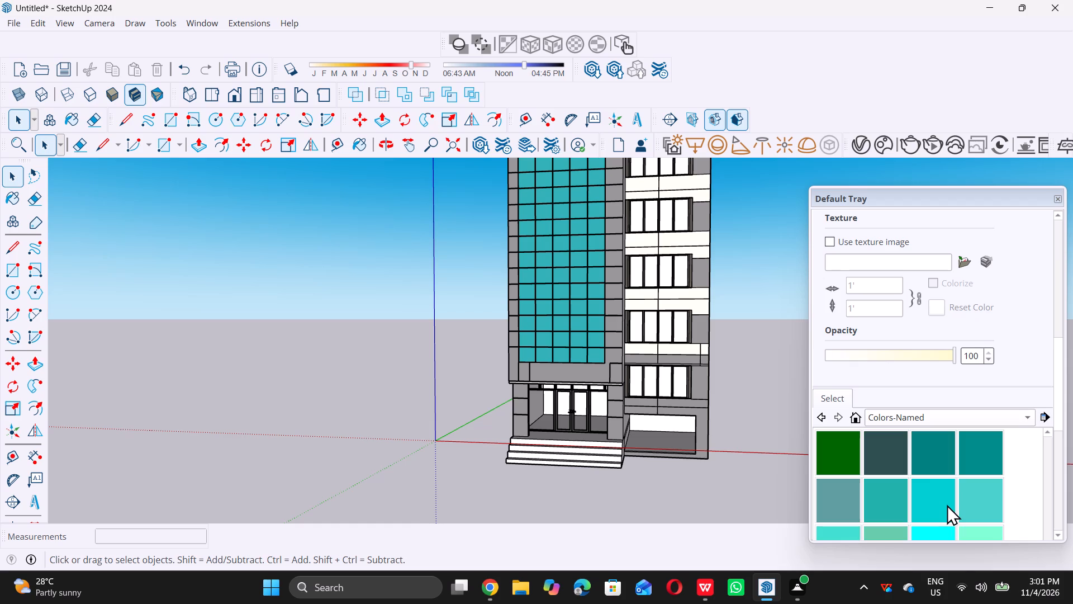
pyautogui.click(943, 460)
pyautogui.scroll(5, 655, 450)
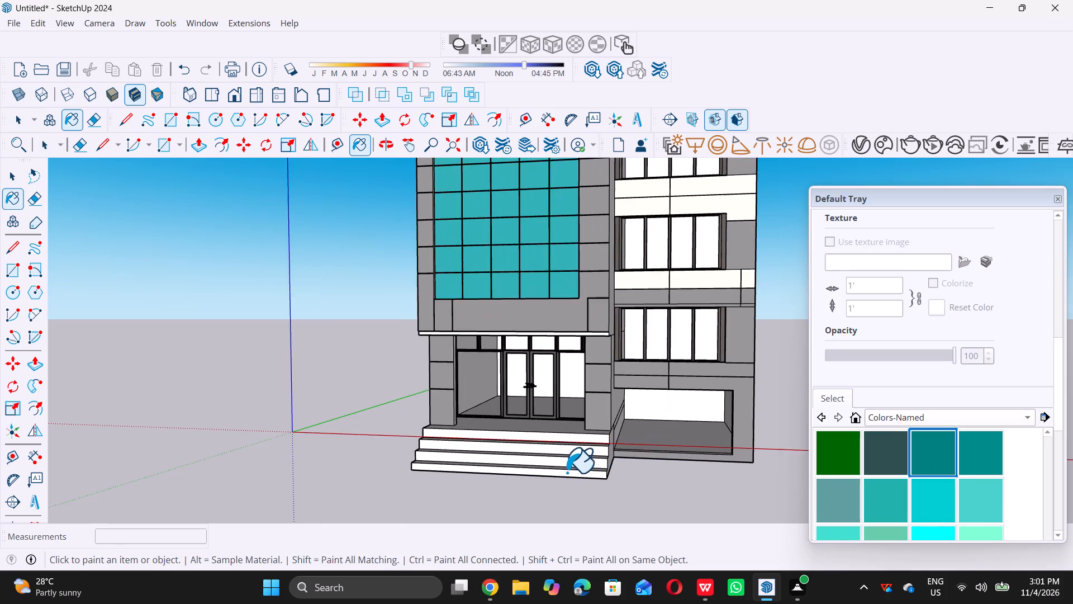
pyautogui.scroll(6, 554, 476)
pyautogui.click(569, 461)
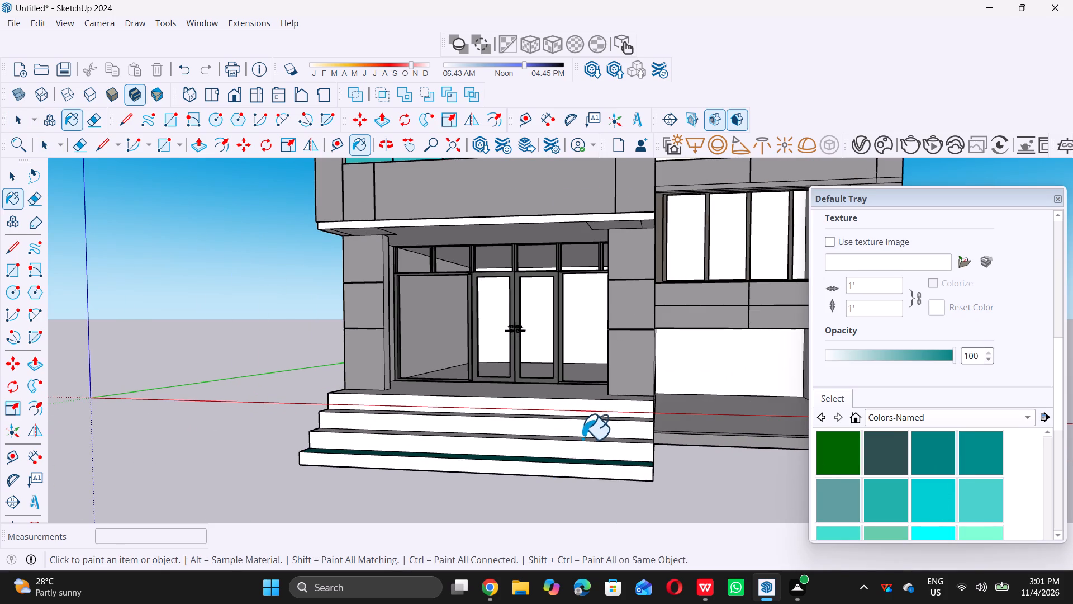
pyautogui.moveTo(583, 438); pyautogui.dragTo(577, 482, button='middle')
pyautogui.scroll(5, 590, 472)
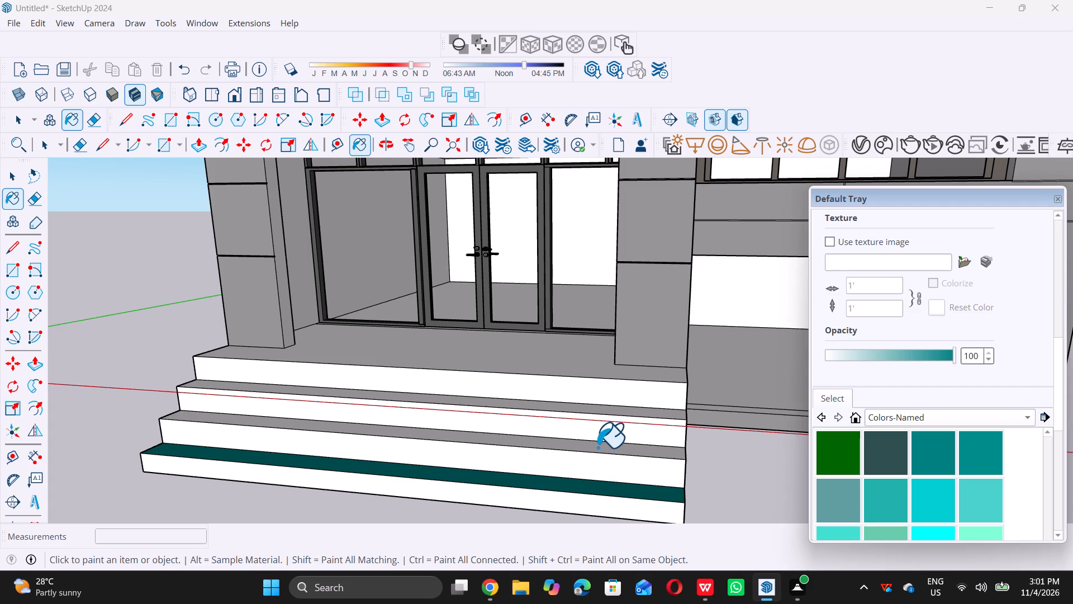
pyautogui.click(597, 447)
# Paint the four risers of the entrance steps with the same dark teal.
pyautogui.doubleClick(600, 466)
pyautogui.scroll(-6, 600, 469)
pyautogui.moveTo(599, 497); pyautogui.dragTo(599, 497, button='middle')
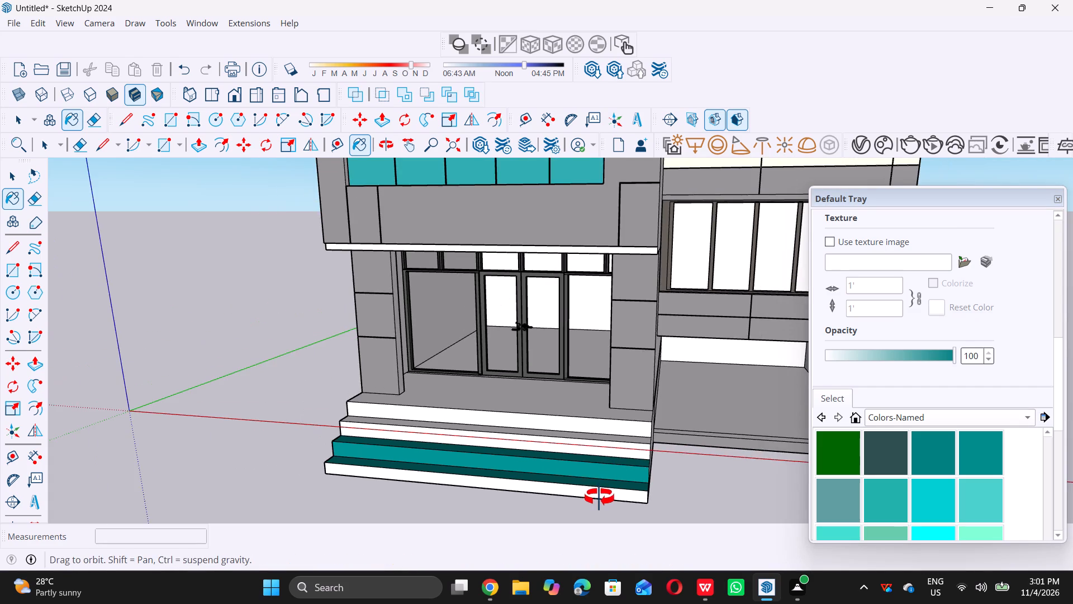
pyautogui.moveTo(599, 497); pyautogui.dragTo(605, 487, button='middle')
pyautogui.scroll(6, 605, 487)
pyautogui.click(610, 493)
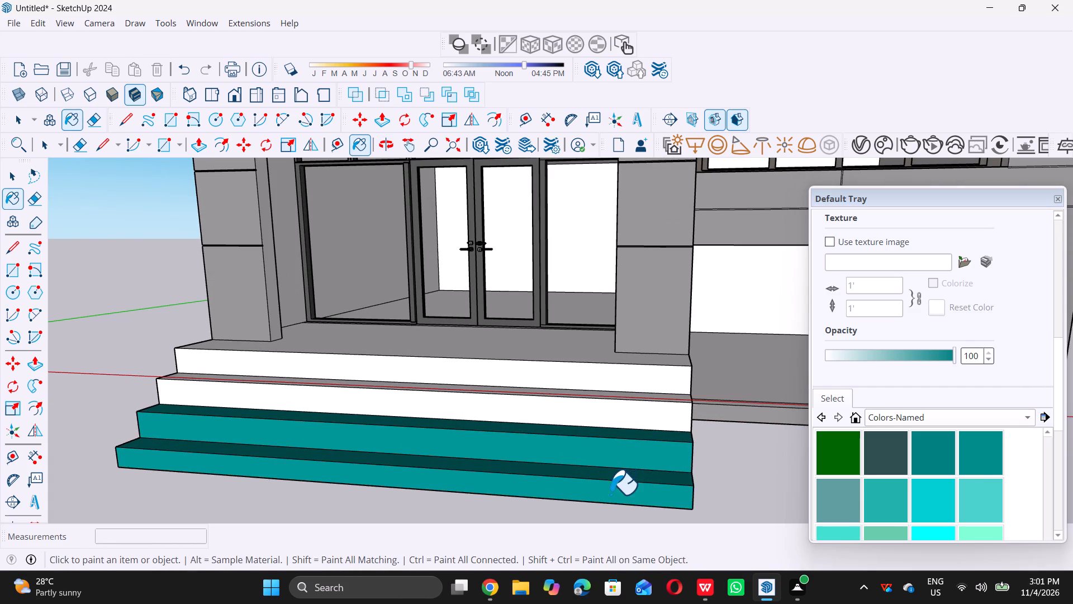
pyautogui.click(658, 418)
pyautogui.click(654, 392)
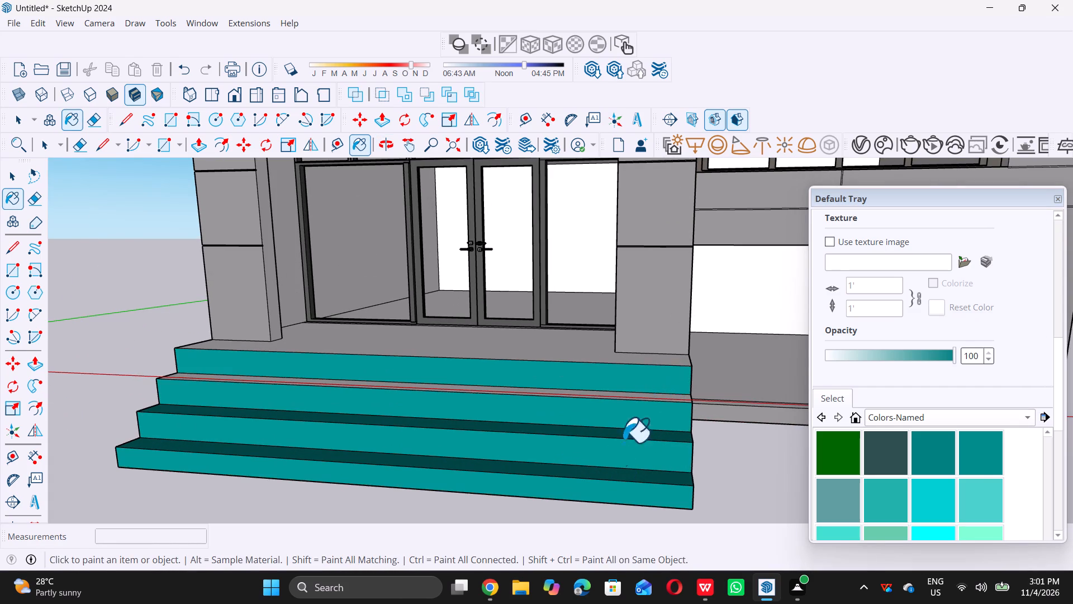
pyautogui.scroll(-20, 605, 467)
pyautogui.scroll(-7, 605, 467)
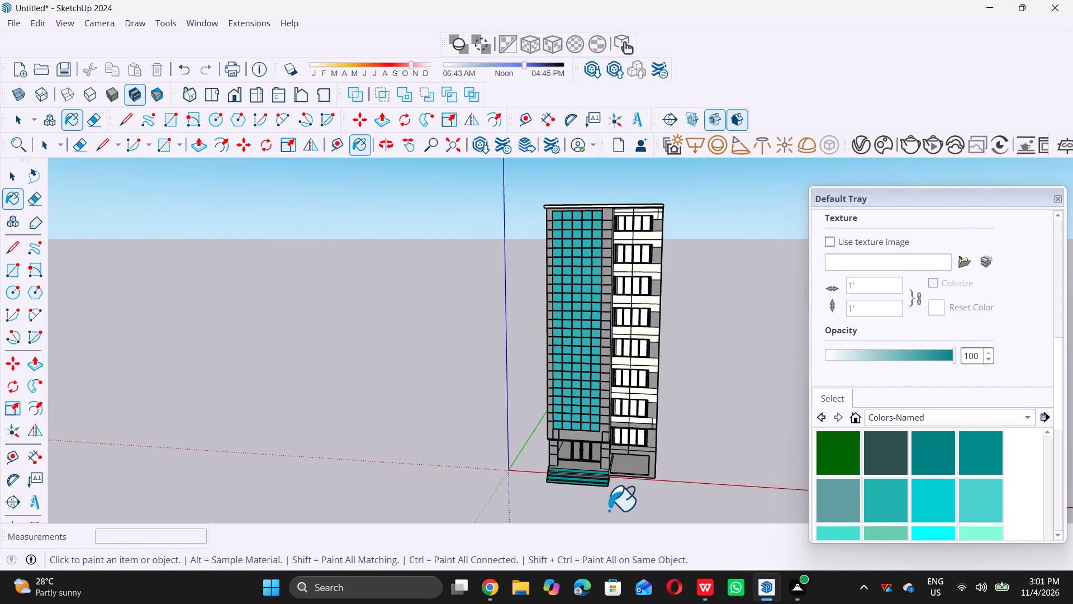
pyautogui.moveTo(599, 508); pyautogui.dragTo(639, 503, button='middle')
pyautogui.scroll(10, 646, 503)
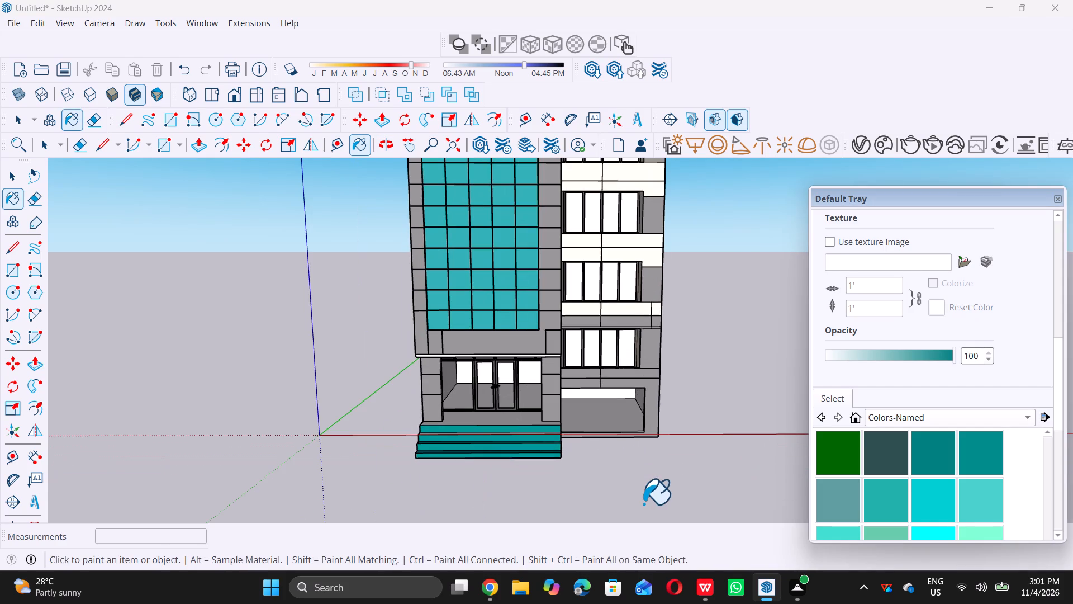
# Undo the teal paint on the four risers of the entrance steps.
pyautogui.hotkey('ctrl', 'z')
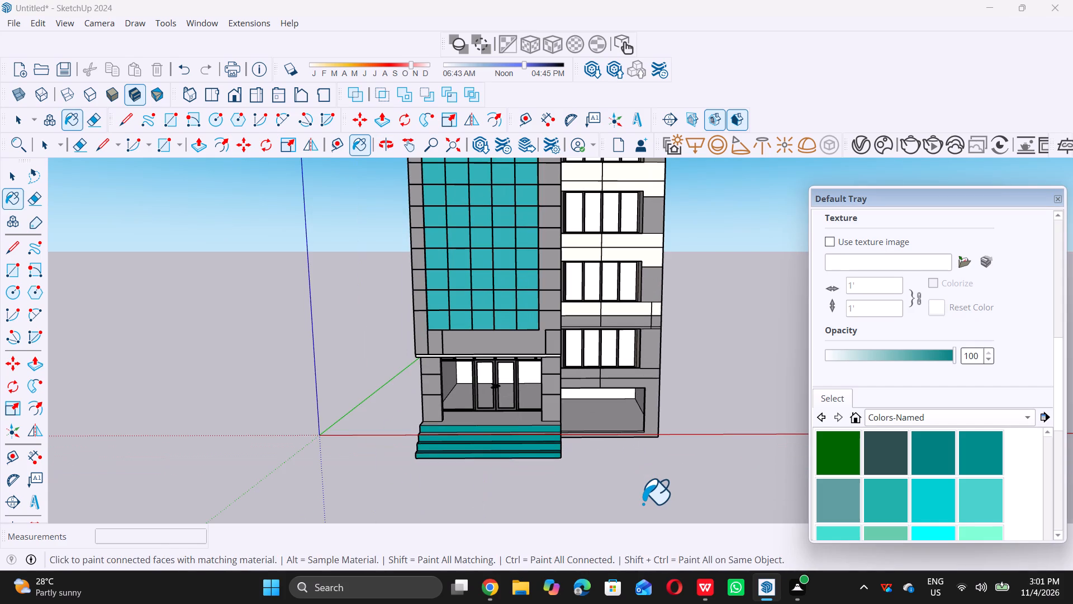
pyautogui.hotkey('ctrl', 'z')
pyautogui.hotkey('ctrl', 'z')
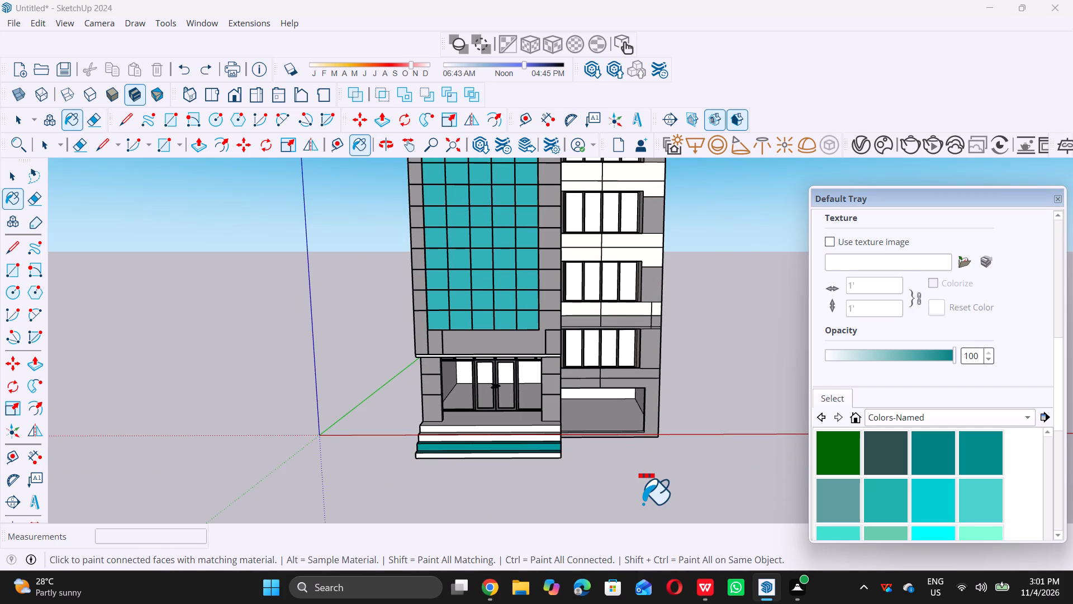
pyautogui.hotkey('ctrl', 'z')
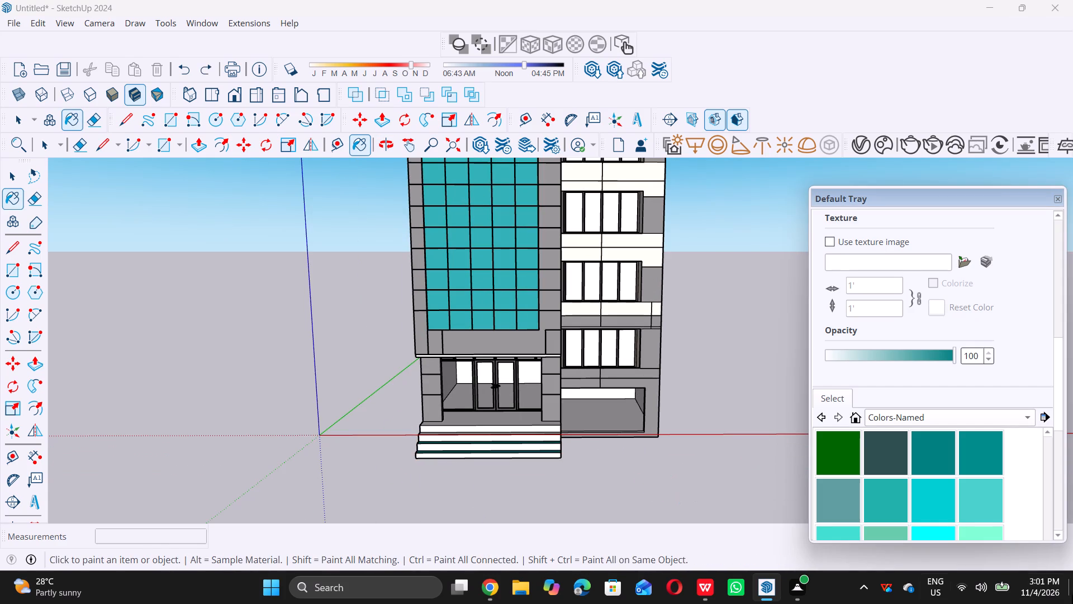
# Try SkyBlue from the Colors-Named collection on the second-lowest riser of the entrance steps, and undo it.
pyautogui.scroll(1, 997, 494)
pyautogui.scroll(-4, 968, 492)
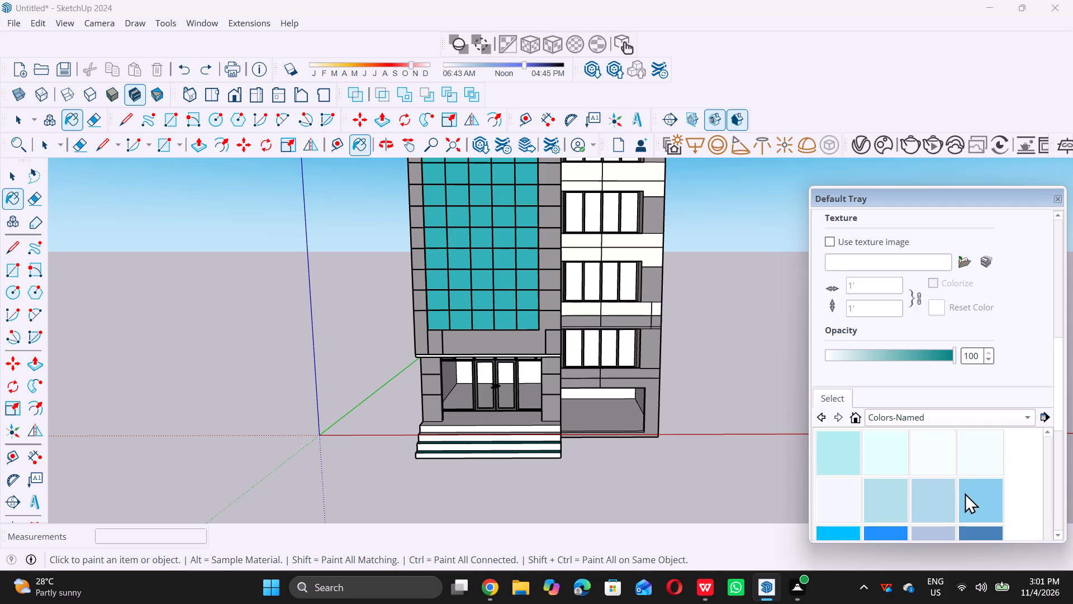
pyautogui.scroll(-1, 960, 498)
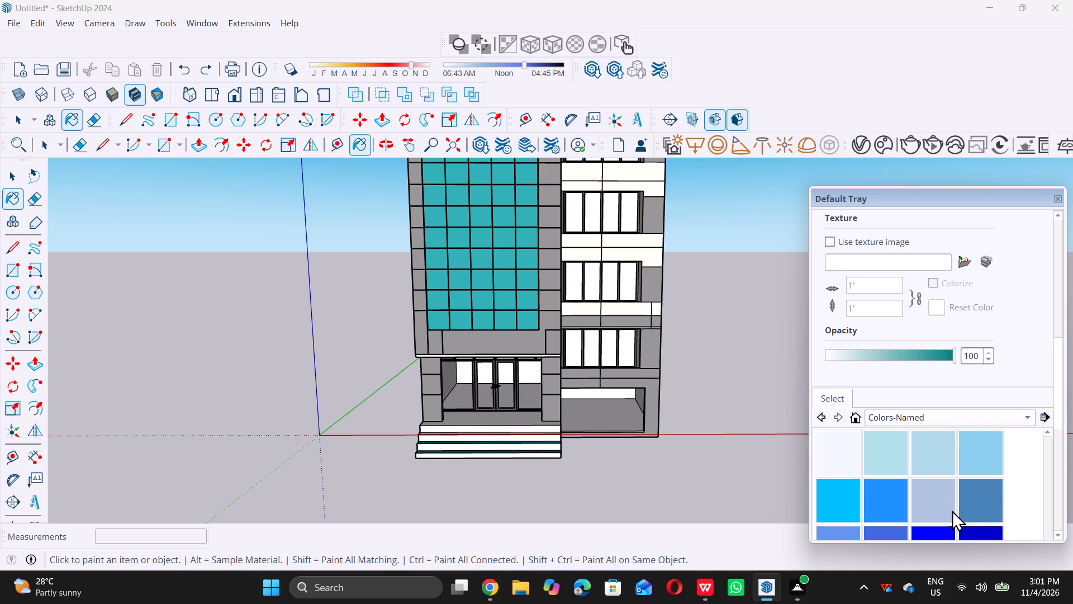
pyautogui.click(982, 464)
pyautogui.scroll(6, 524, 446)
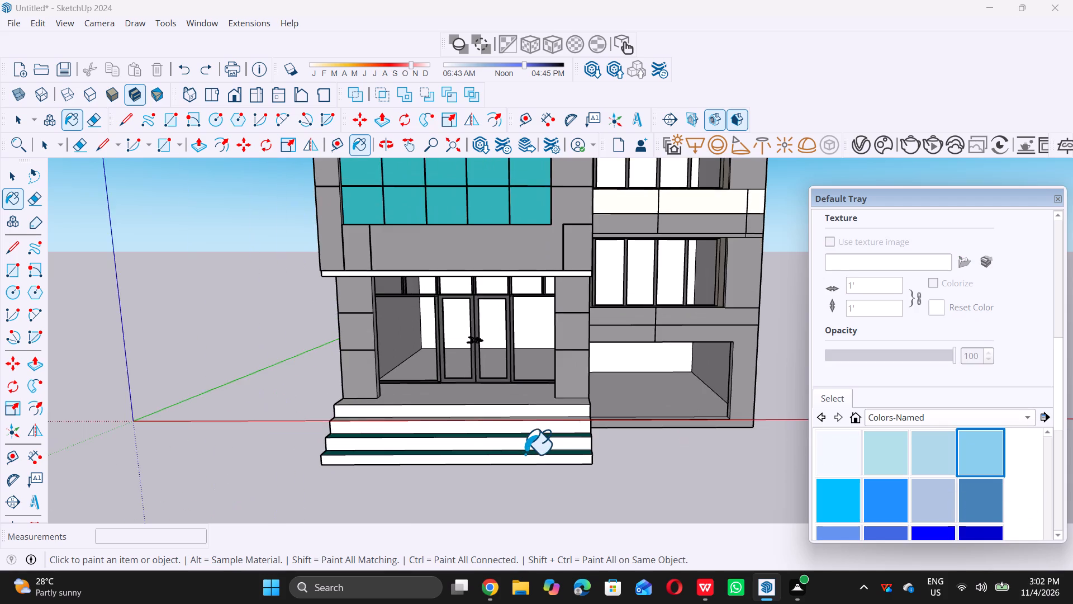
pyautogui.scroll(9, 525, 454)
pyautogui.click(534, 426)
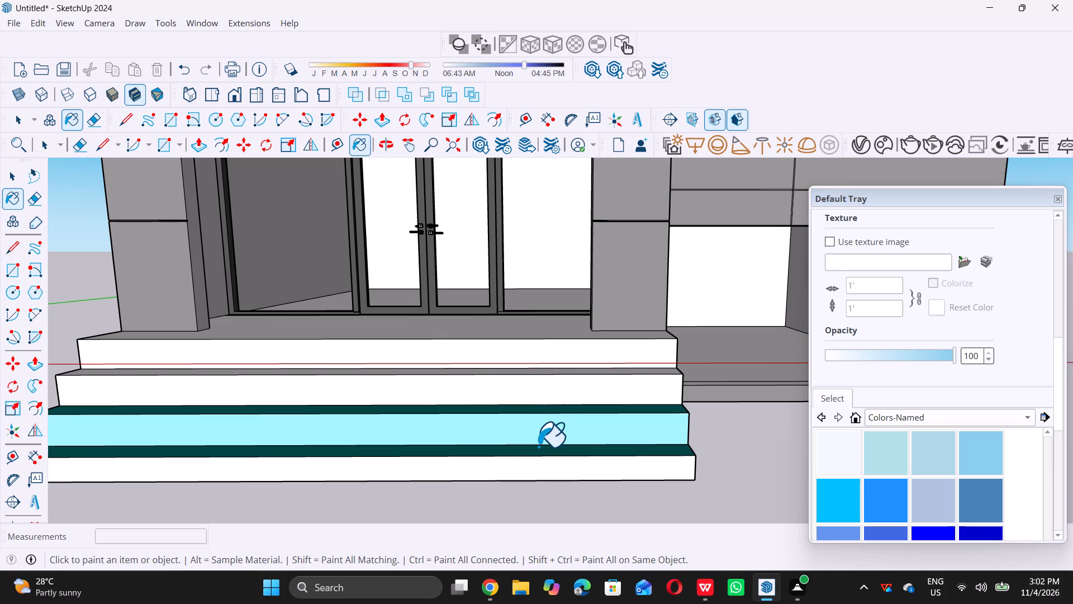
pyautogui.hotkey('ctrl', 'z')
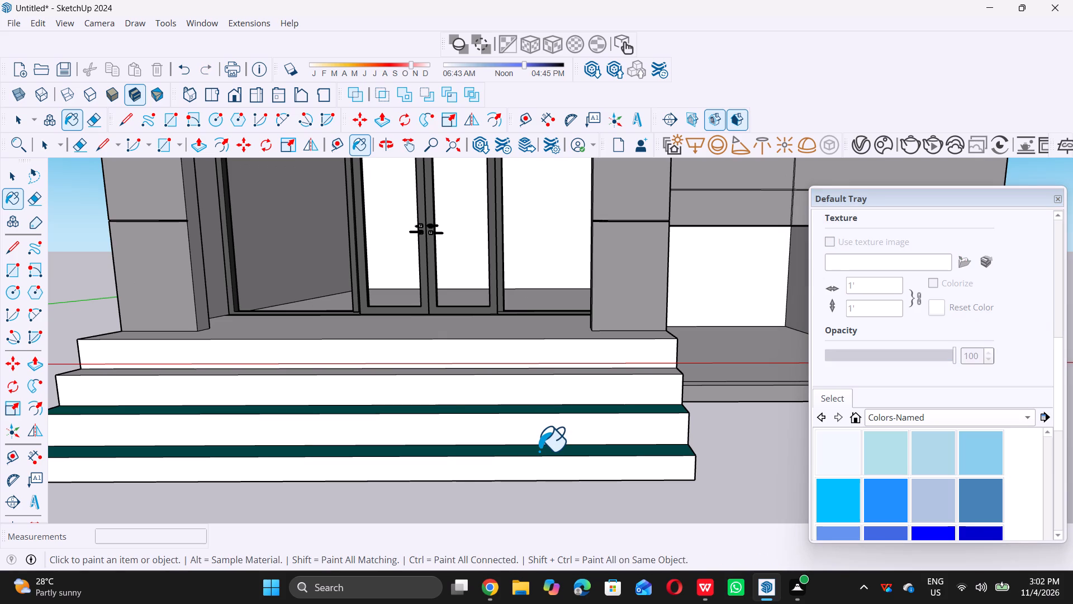
# Paint the four entrance step risers and the tread below the top riser with the light bluish slate grey beside SlateGray in Colors-Named.
pyautogui.scroll(-2, 952, 480)
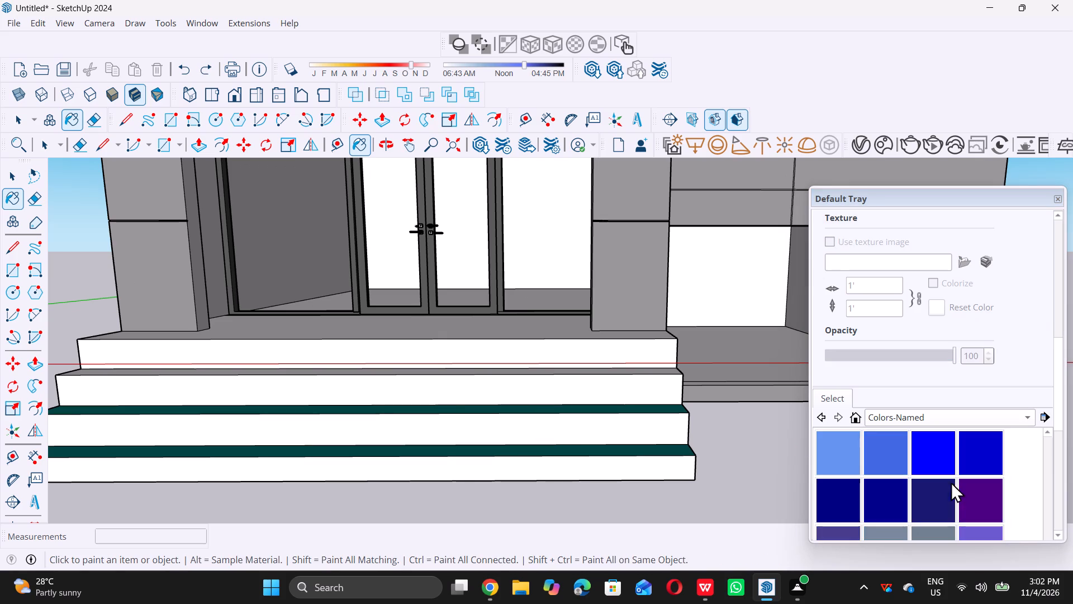
pyautogui.scroll(-1, 949, 482)
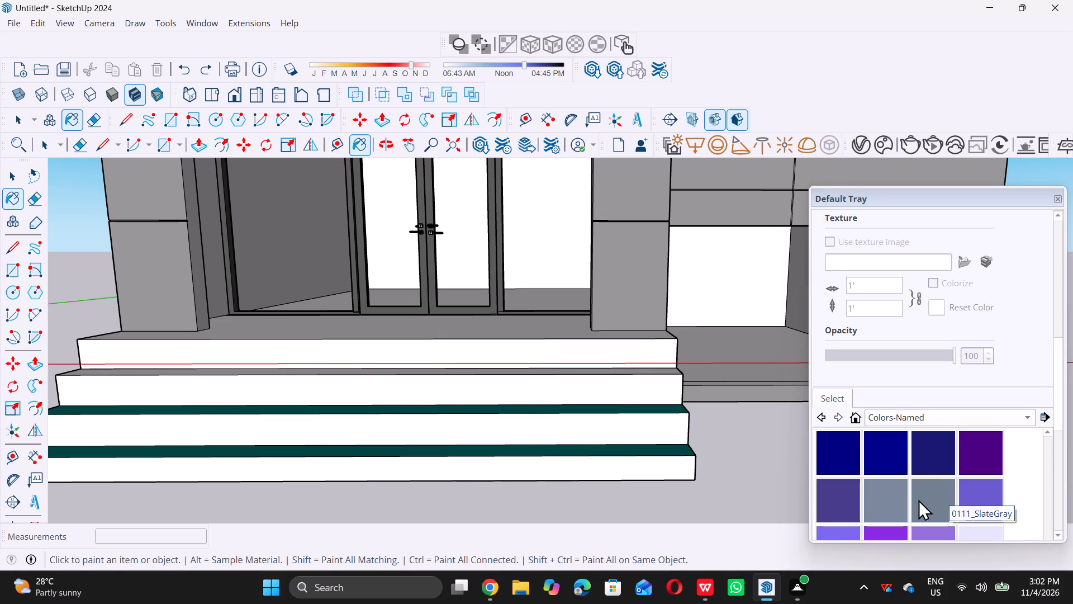
pyautogui.click(892, 504)
pyautogui.click(568, 432)
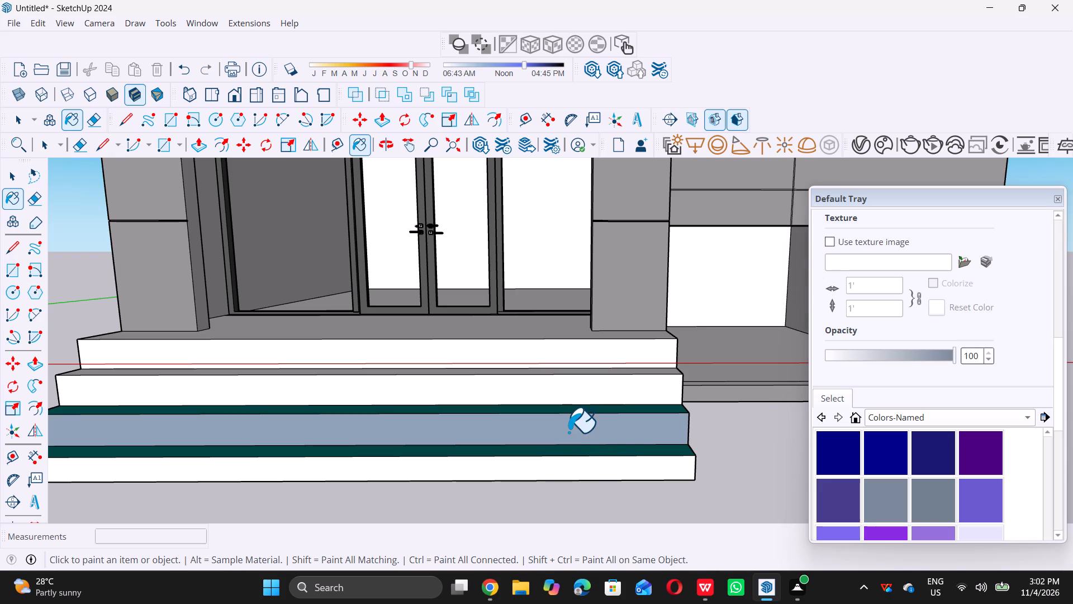
pyautogui.scroll(5, 567, 475)
pyautogui.click(574, 472)
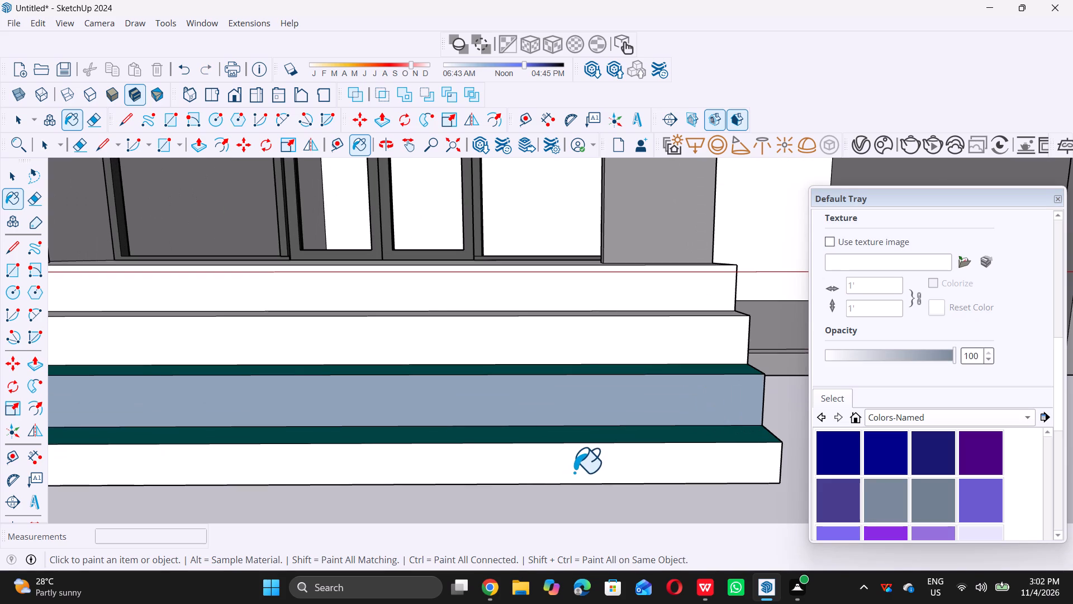
pyautogui.moveTo(600, 427); pyautogui.dragTo(591, 485, button='middle')
pyautogui.scroll(2, 615, 383)
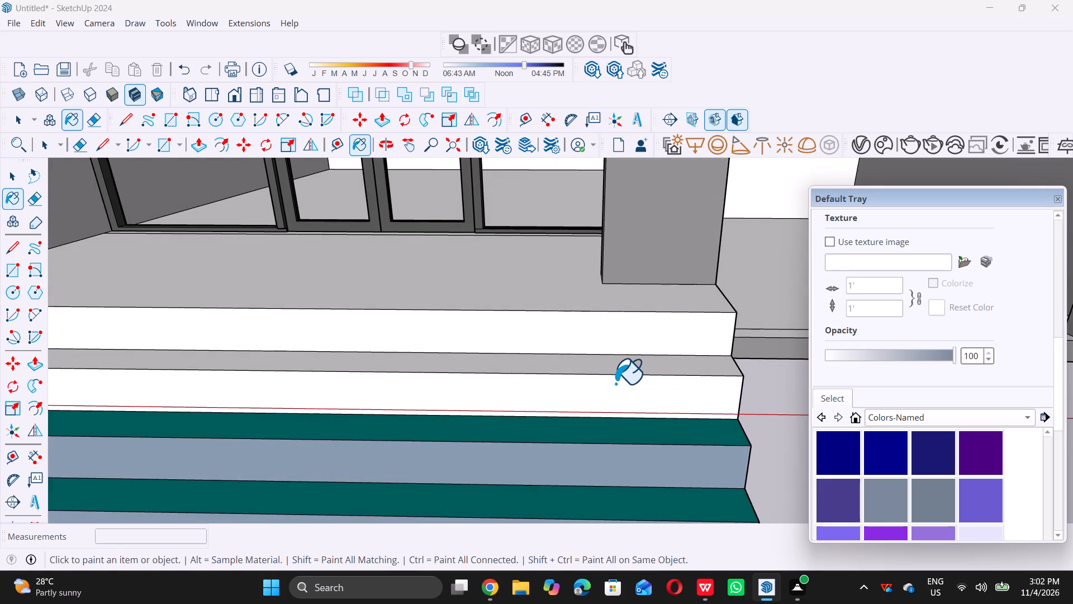
pyautogui.scroll(2, 615, 383)
pyautogui.click(605, 407)
pyautogui.click(639, 341)
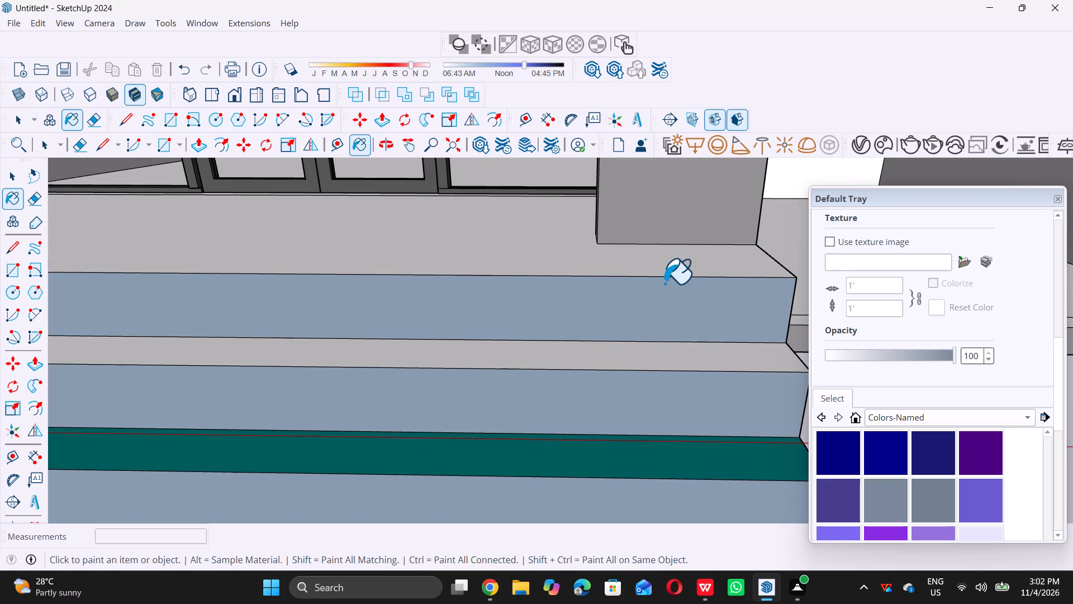
pyautogui.click(652, 360)
pyautogui.scroll(-7, 652, 361)
pyautogui.scroll(1, 651, 350)
pyautogui.scroll(-4, 651, 350)
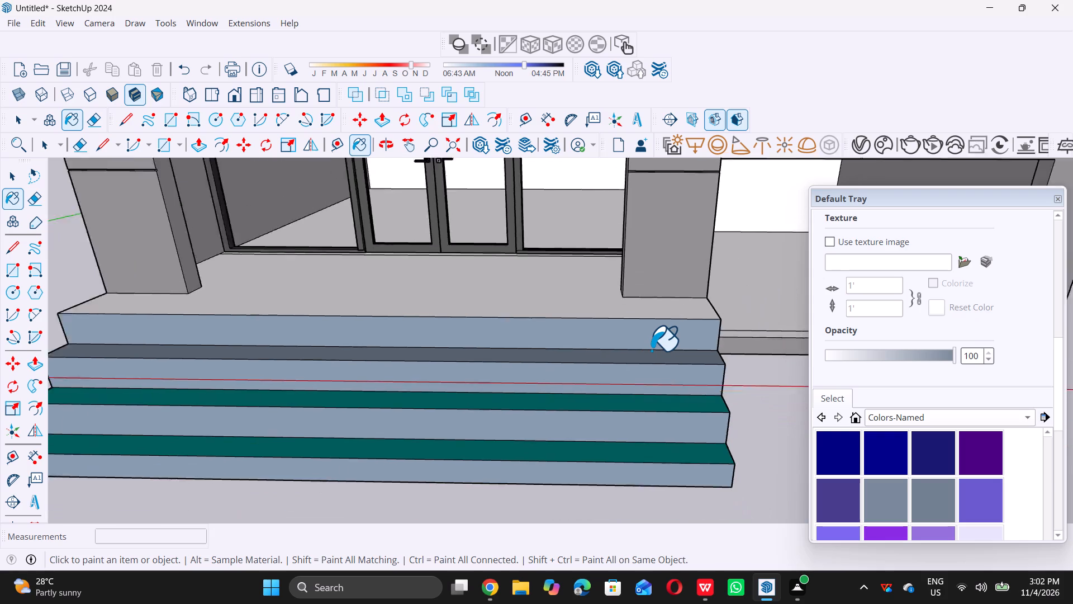
pyautogui.scroll(-16, 651, 350)
pyautogui.scroll(-7, 572, 404)
pyautogui.moveTo(537, 441); pyautogui.dragTo(573, 434, button='middle')
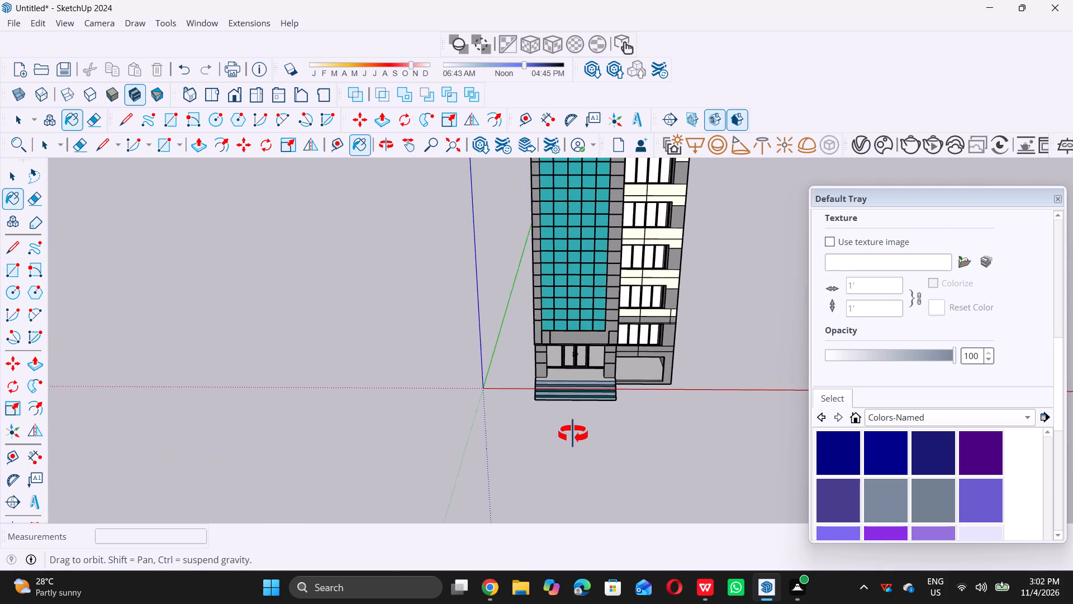
pyautogui.moveTo(573, 434); pyautogui.dragTo(560, 436, button='middle')
pyautogui.press('space')
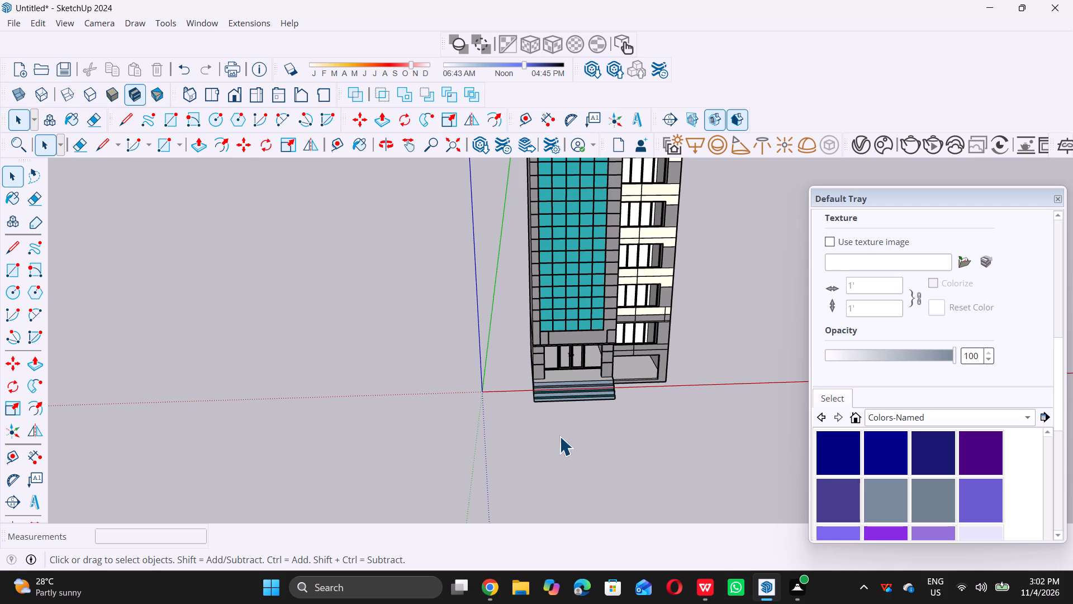
# Draw a vertical line on the steps' side face from the entrance pillar's front corner down to the bottom edge.
pyautogui.scroll(6, 652, 366)
pyautogui.moveTo(610, 412); pyautogui.dragTo(520, 356, button='middle')
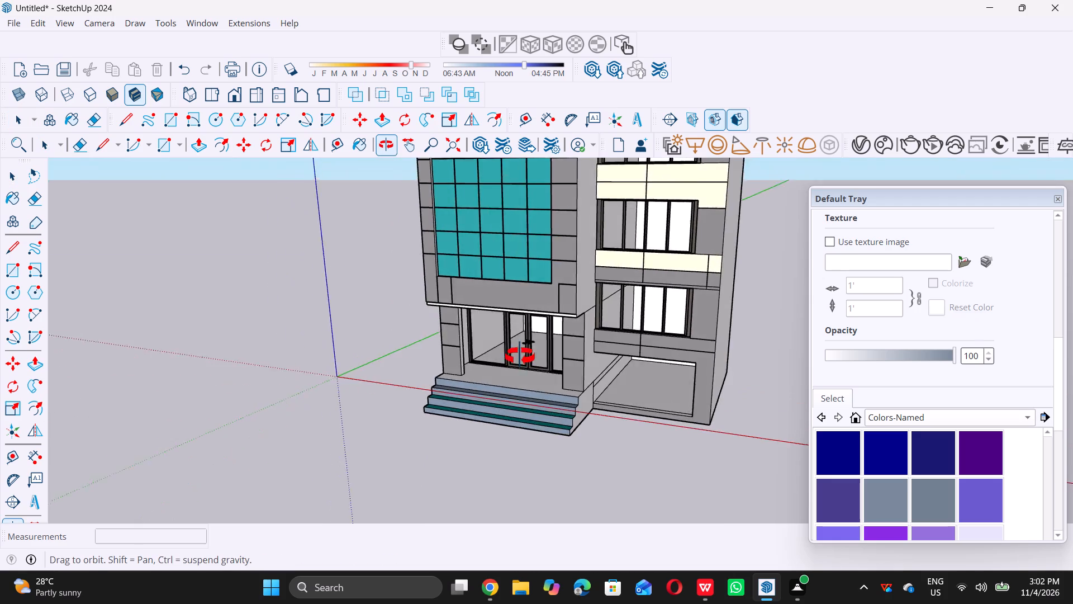
pyautogui.moveTo(520, 356); pyautogui.dragTo(519, 356, button='middle')
pyautogui.moveTo(592, 393); pyautogui.dragTo(480, 385, button='middle')
pyautogui.scroll(5, 549, 414)
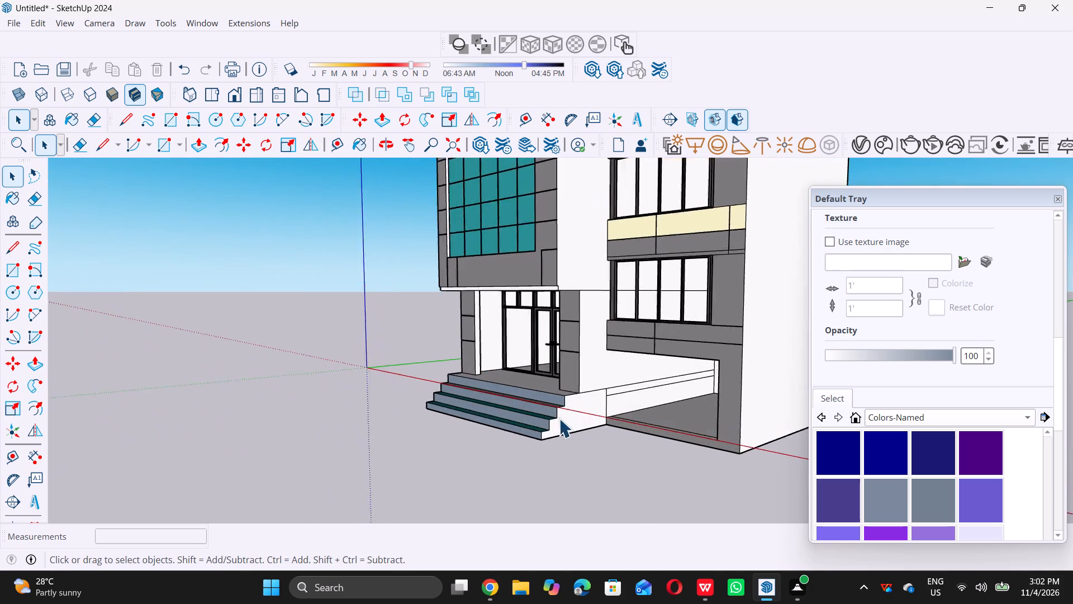
pyautogui.scroll(12, 559, 418)
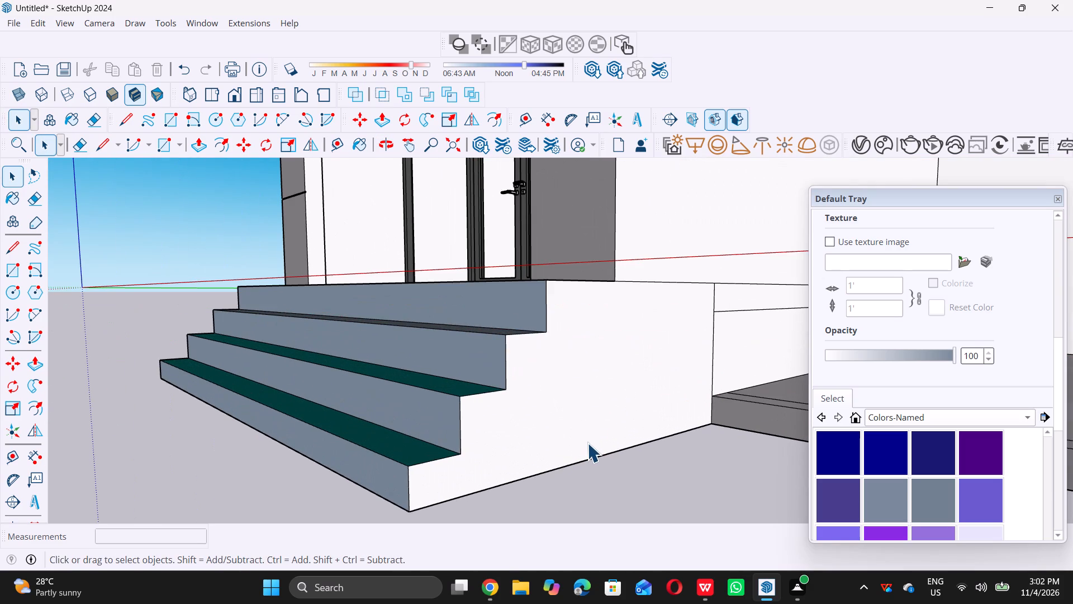
pyautogui.press('l')
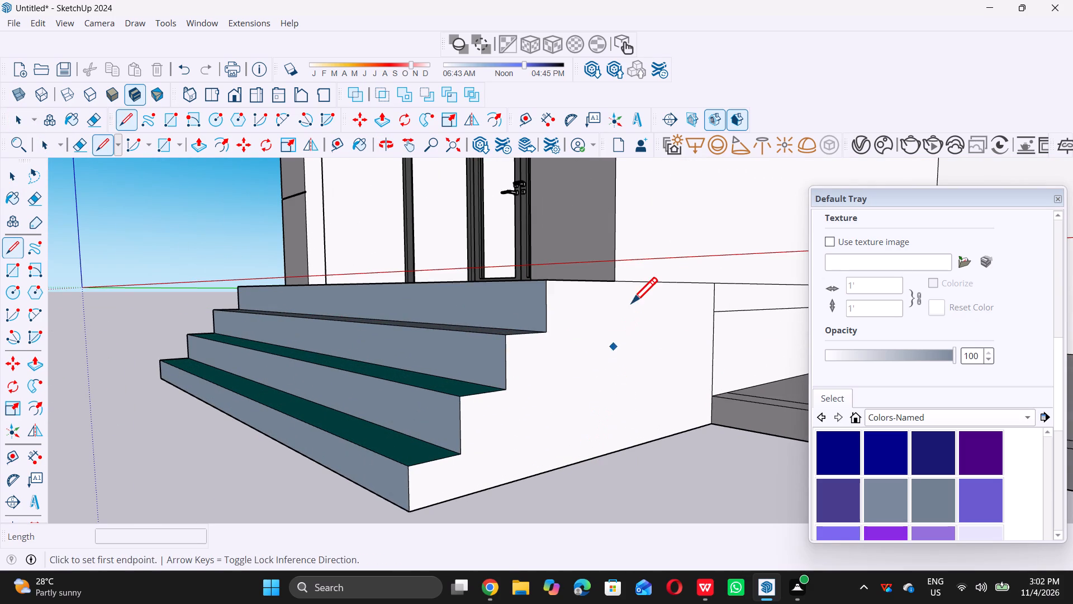
pyautogui.click(619, 286)
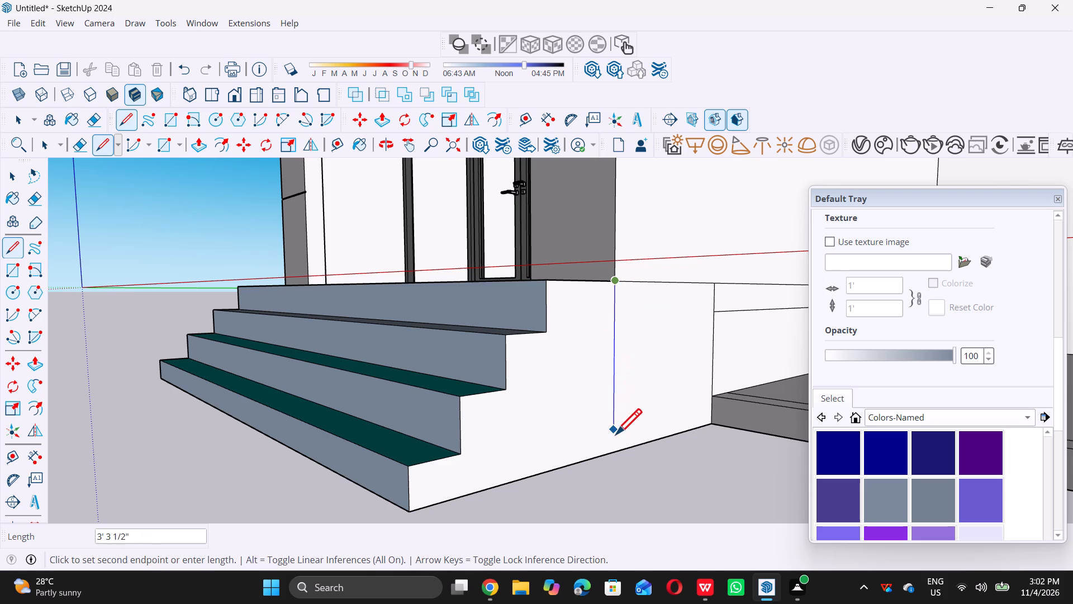
pyautogui.doubleClick(613, 452)
pyautogui.scroll(-5, 613, 451)
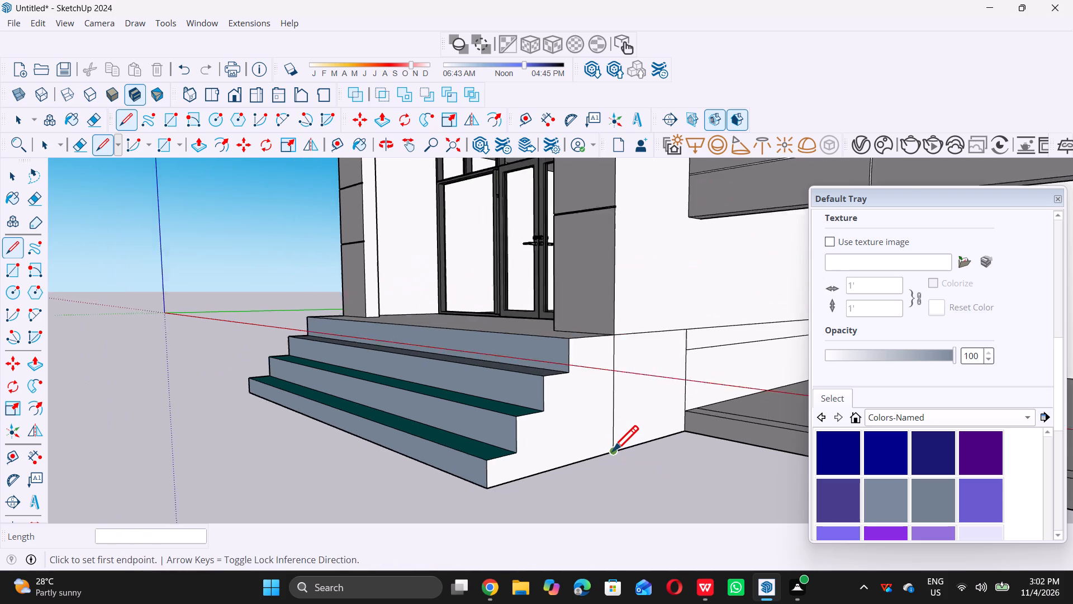
pyautogui.press('space')
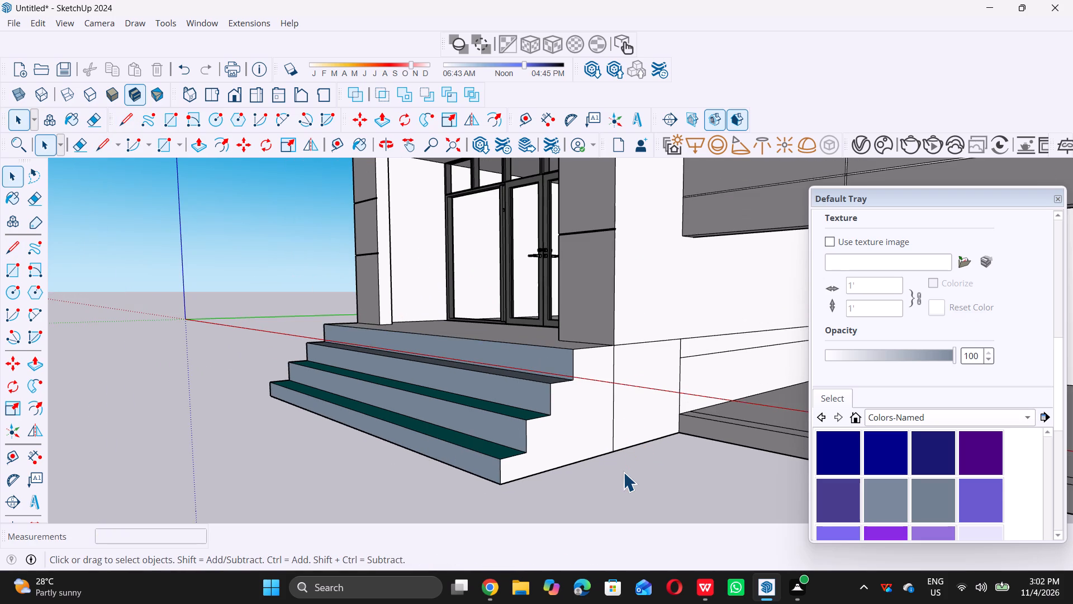
# Push the stepped front part of the side face inward about 4' 5 5/16" to narrow the entrance steps.
pyautogui.press('p')
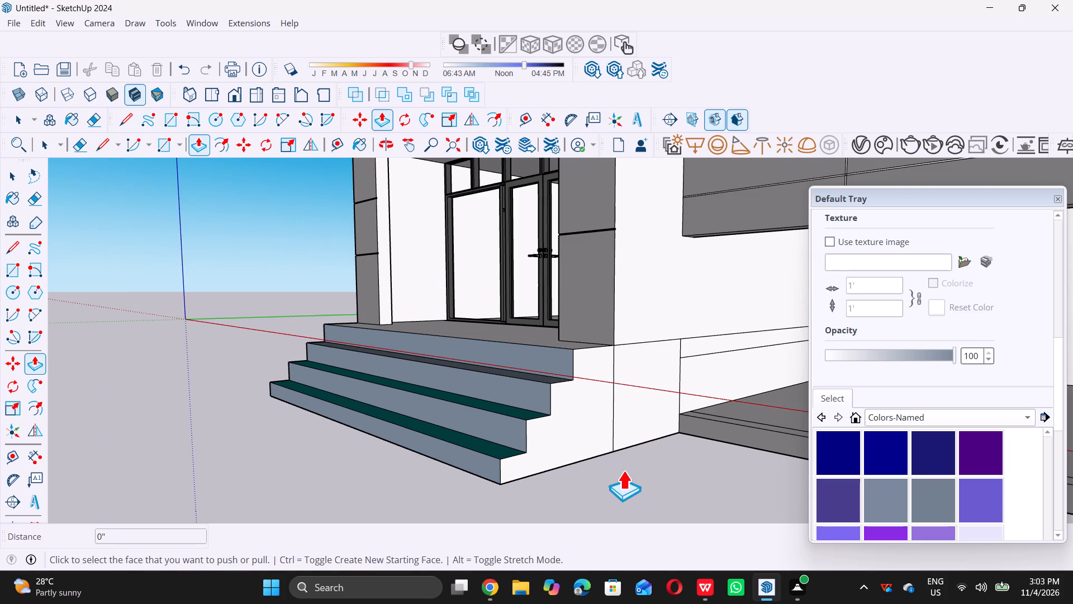
pyautogui.scroll(4, 569, 403)
pyautogui.click(577, 418)
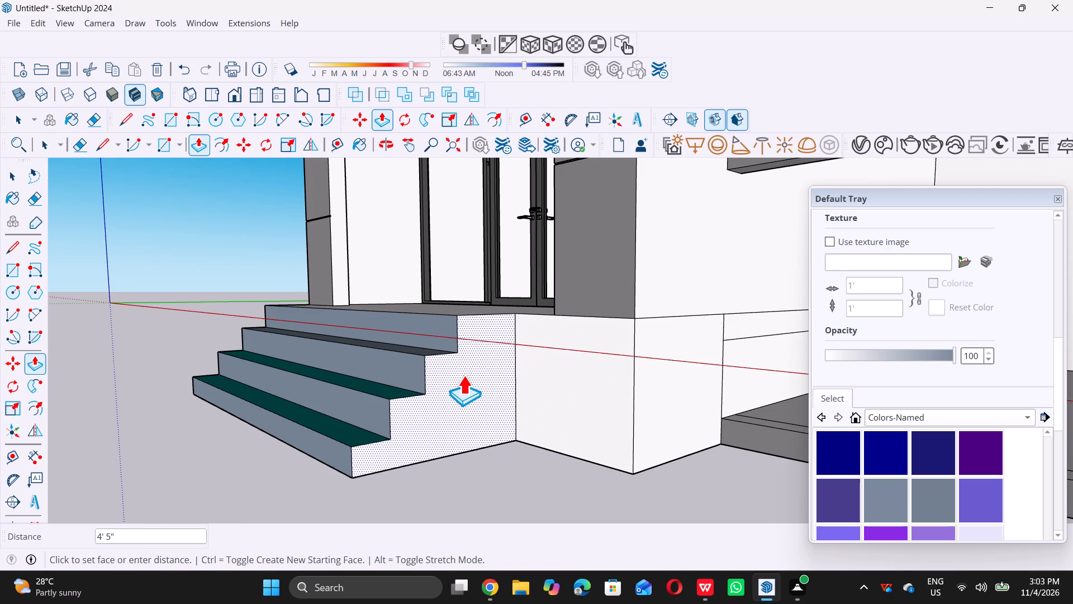
pyautogui.click(463, 375)
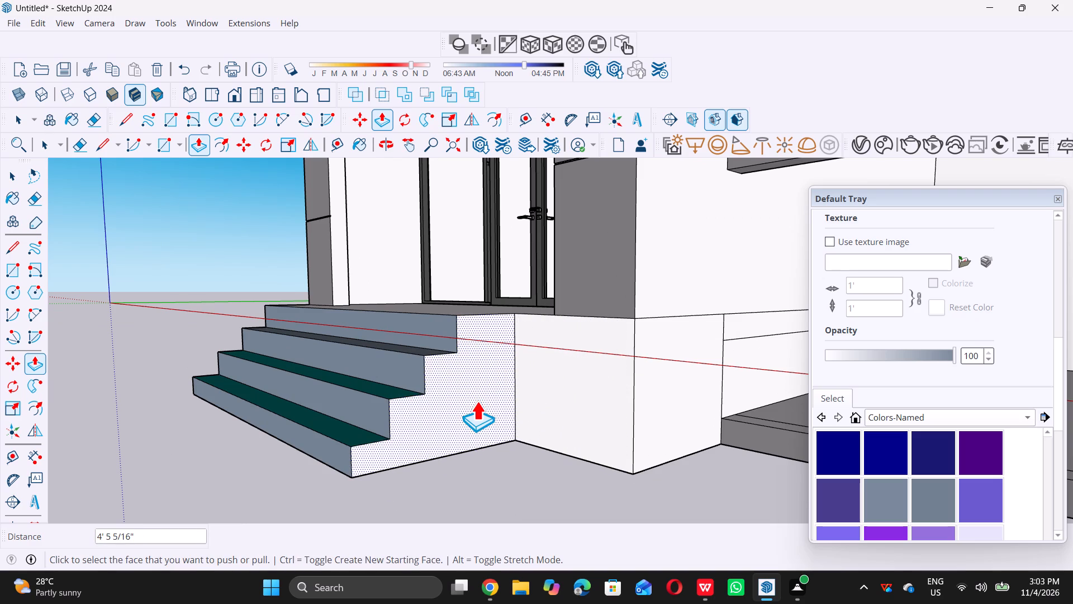
pyautogui.press('space')
# Place a horizontal guide 9" above the bottom edge on the front face of the white base block beside the entrance steps.
pyautogui.scroll(-13, 566, 320)
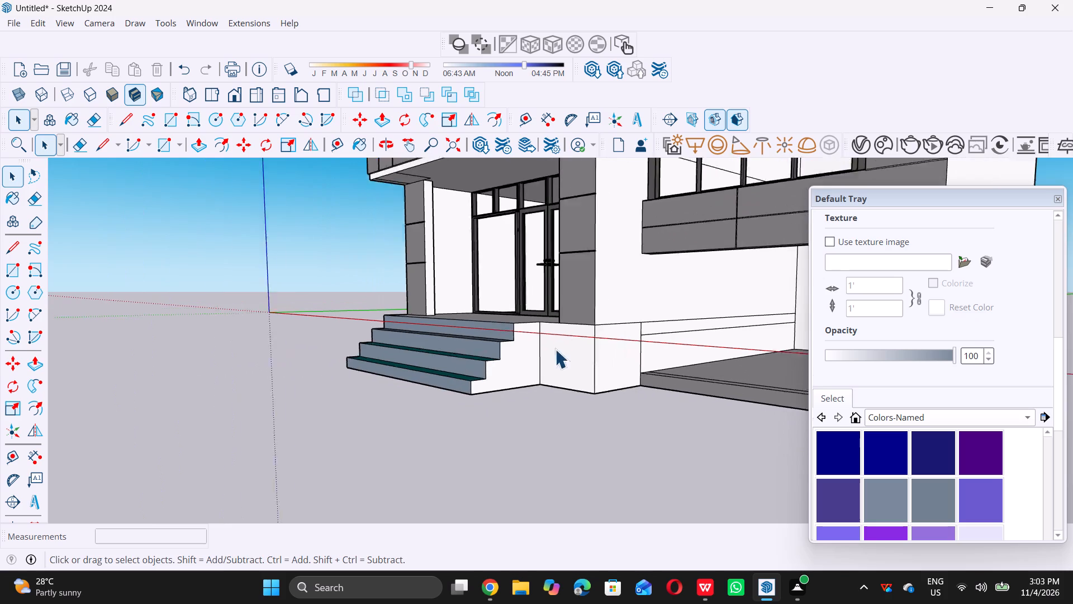
pyautogui.moveTo(509, 347); pyautogui.dragTo(712, 406, button='middle')
pyautogui.scroll(1, 712, 406)
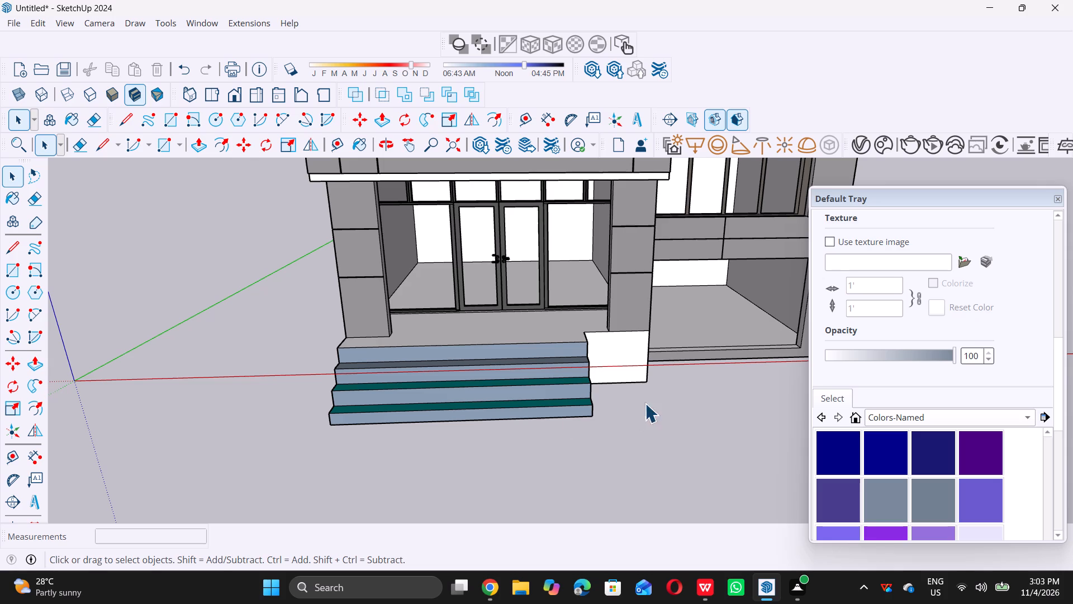
pyautogui.moveTo(646, 403); pyautogui.dragTo(586, 408, button='middle')
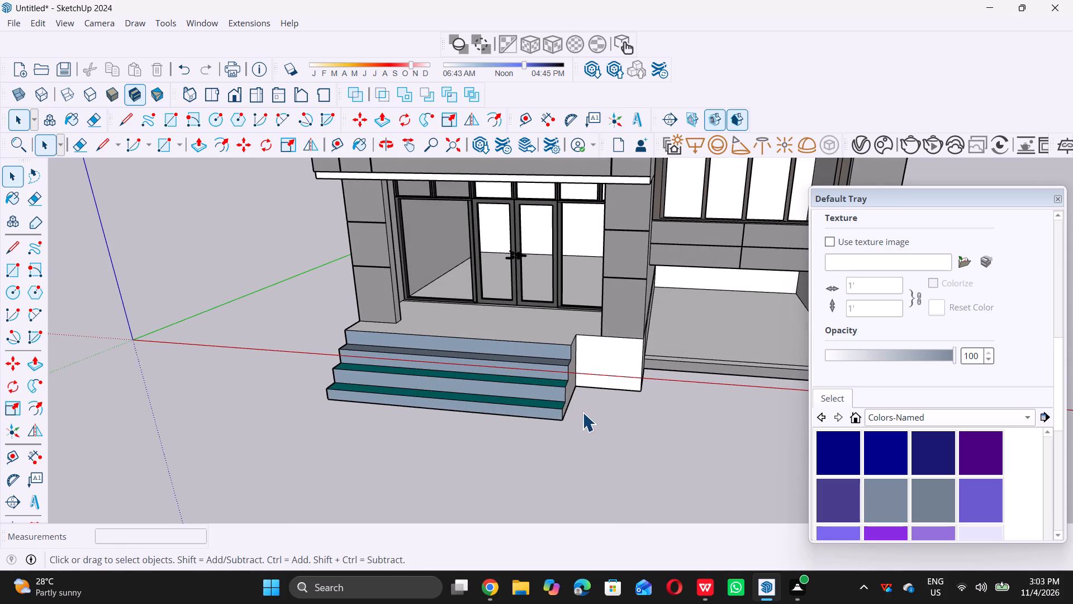
pyautogui.scroll(5, 588, 407)
pyautogui.moveTo(591, 390); pyautogui.dragTo(614, 337, button='middle')
pyautogui.scroll(8, 614, 337)
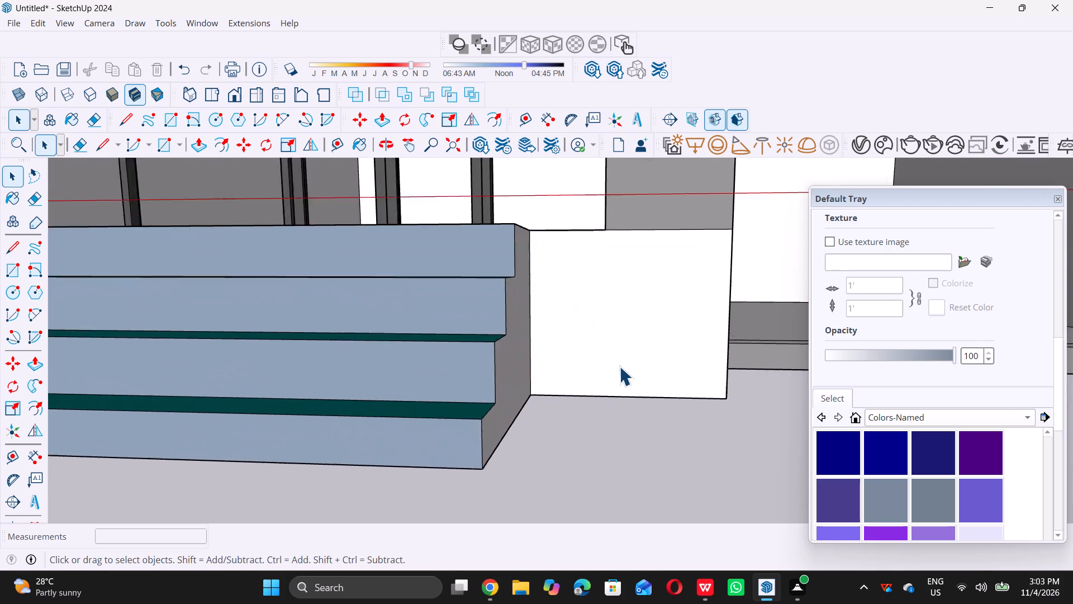
pyautogui.scroll(1, 619, 366)
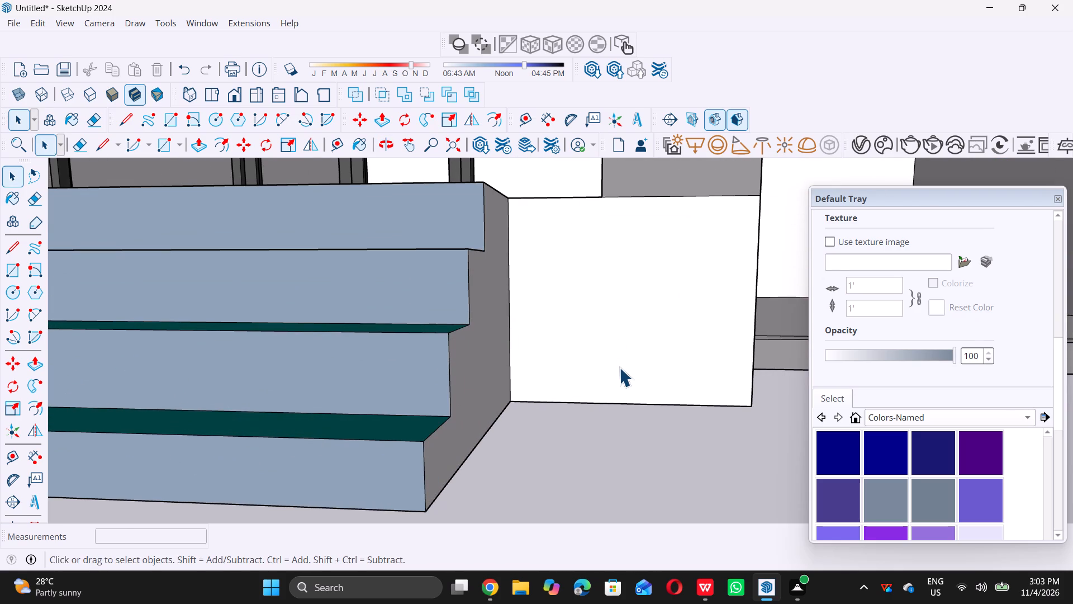
pyautogui.press('t')
pyautogui.scroll(5, 619, 368)
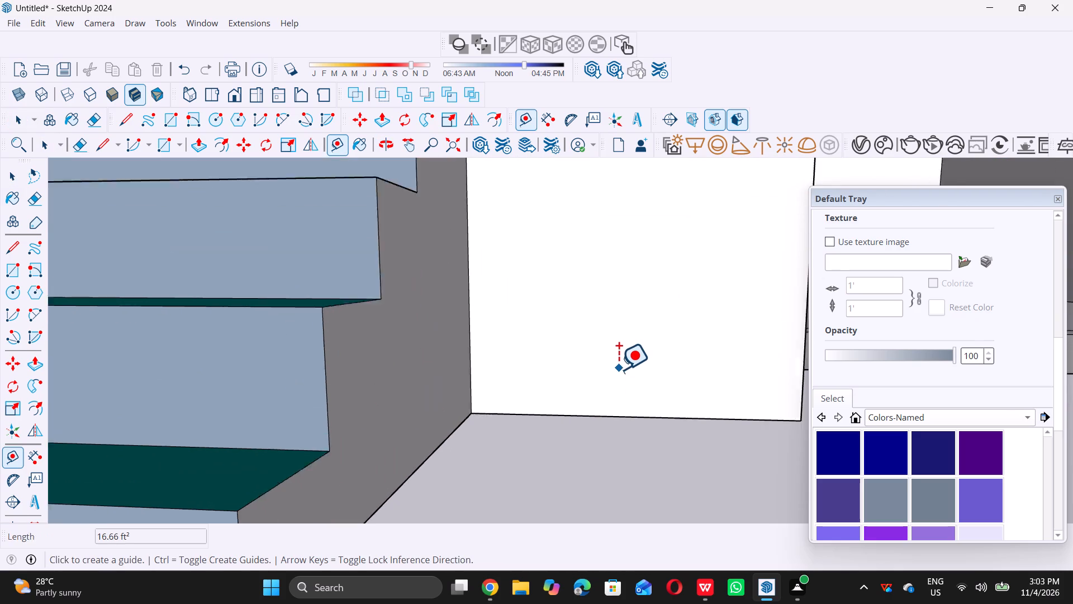
pyautogui.click(594, 425)
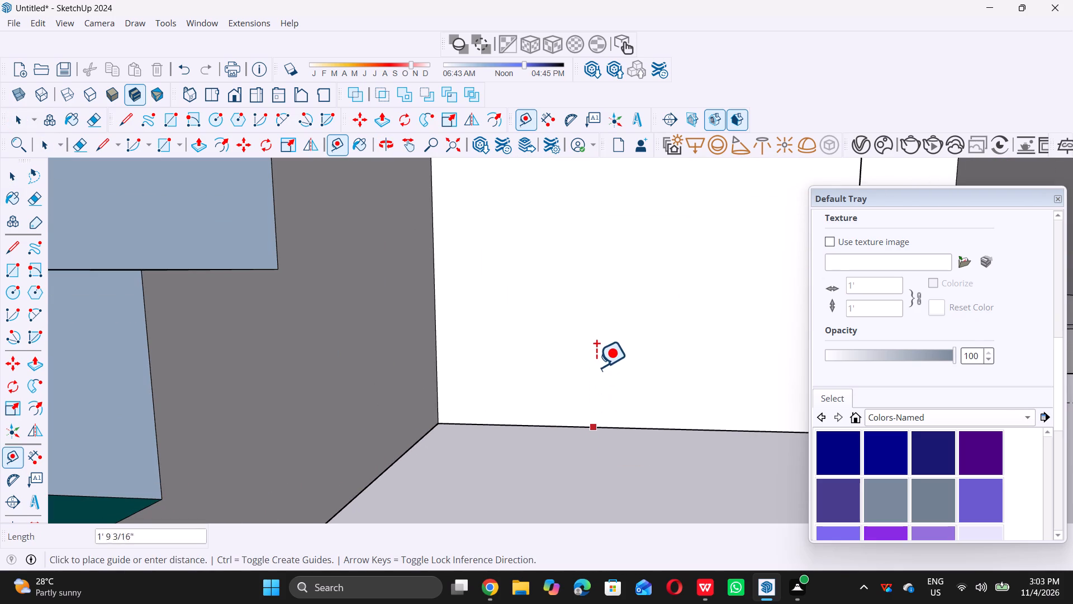
pyautogui.click(605, 428)
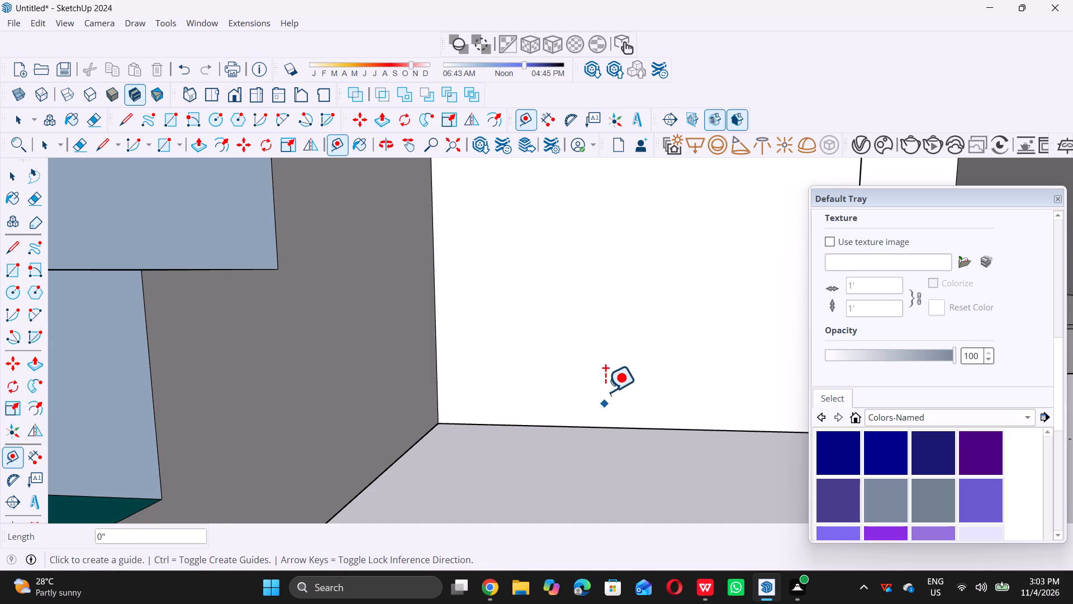
pyautogui.click(597, 426)
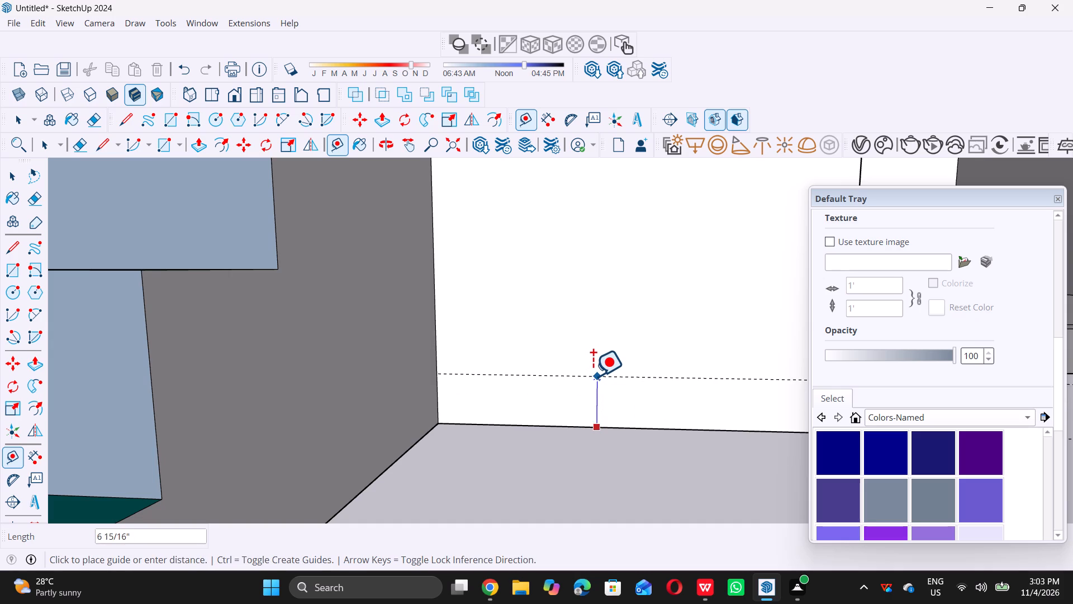
pyautogui.press('9')
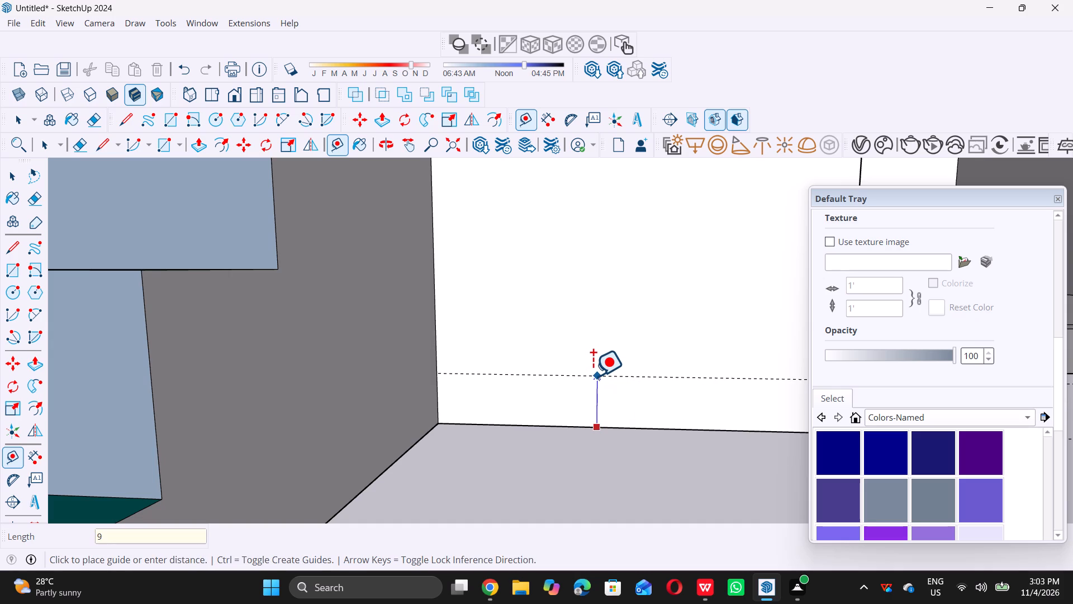
pyautogui.hotkey('shift', '"')
pyautogui.press('Return')
pyautogui.press('space')
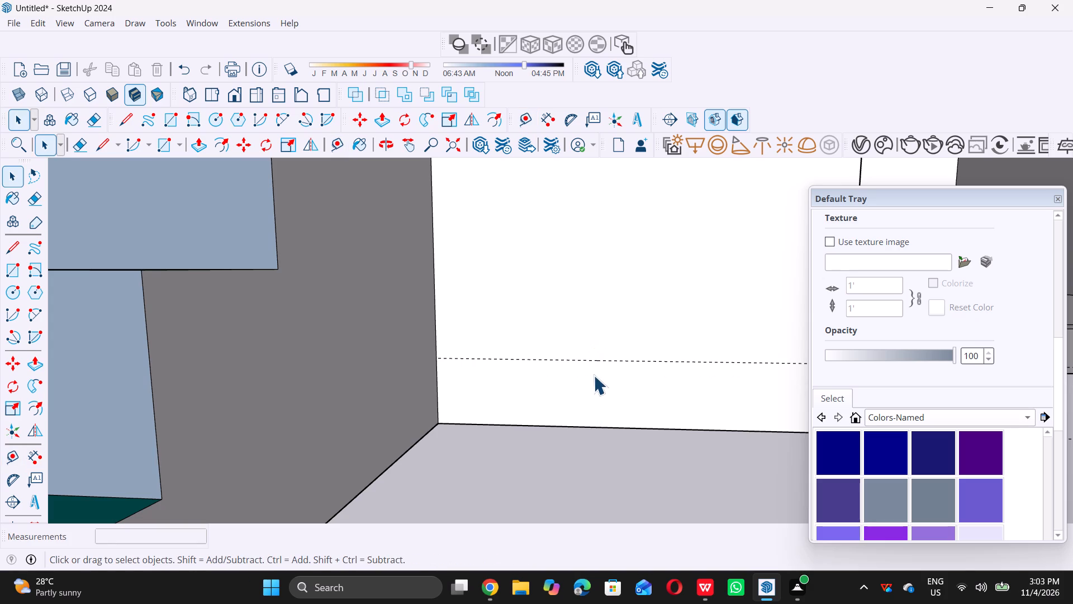
# Draw a 9" by 4' 5 5/16" rectangle along the bottom of the base block's front face, below the guide.
pyautogui.press('r')
pyautogui.scroll(-5, 591, 376)
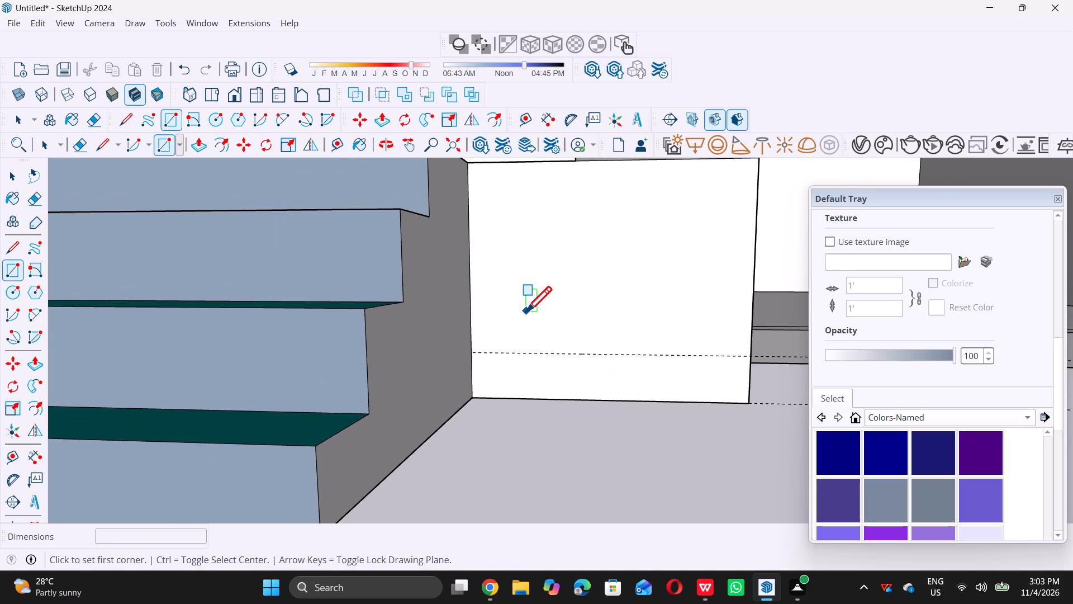
pyautogui.scroll(-2, 526, 312)
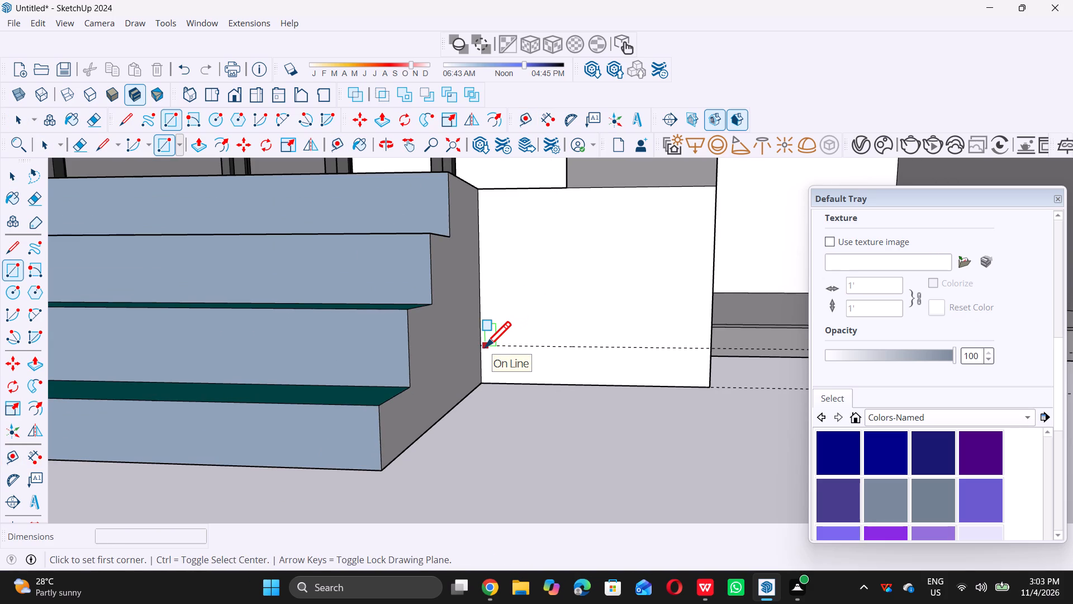
pyautogui.click(483, 346)
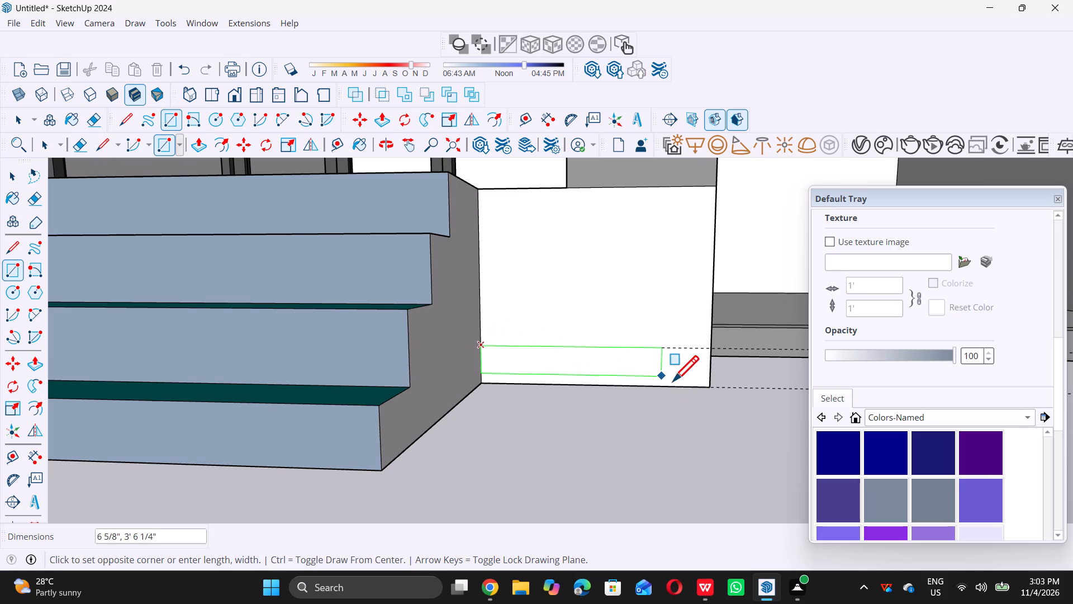
pyautogui.click(709, 384)
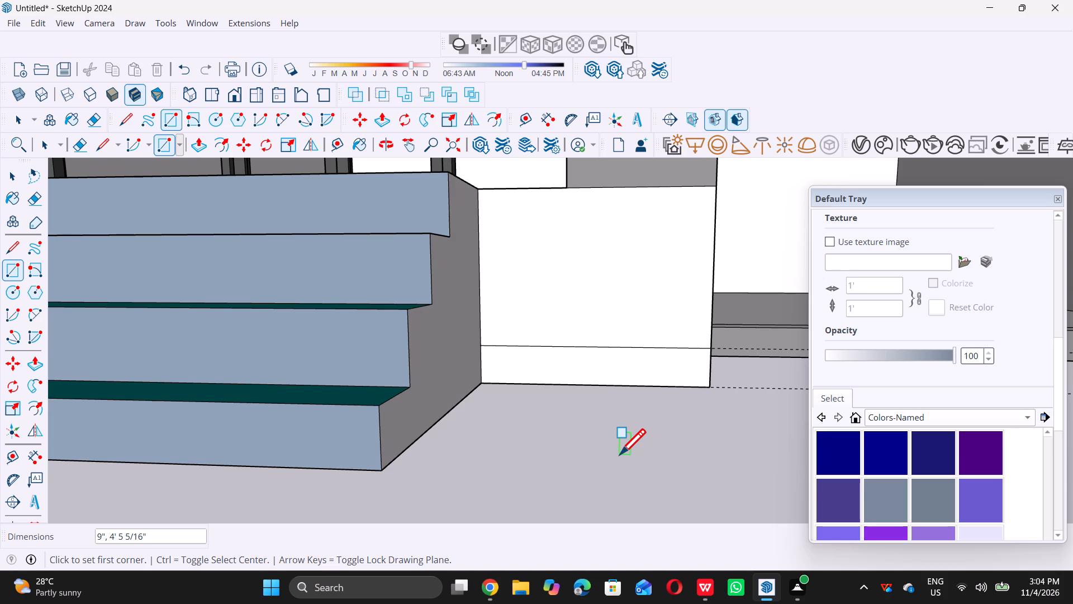
pyautogui.scroll(-4, 602, 423)
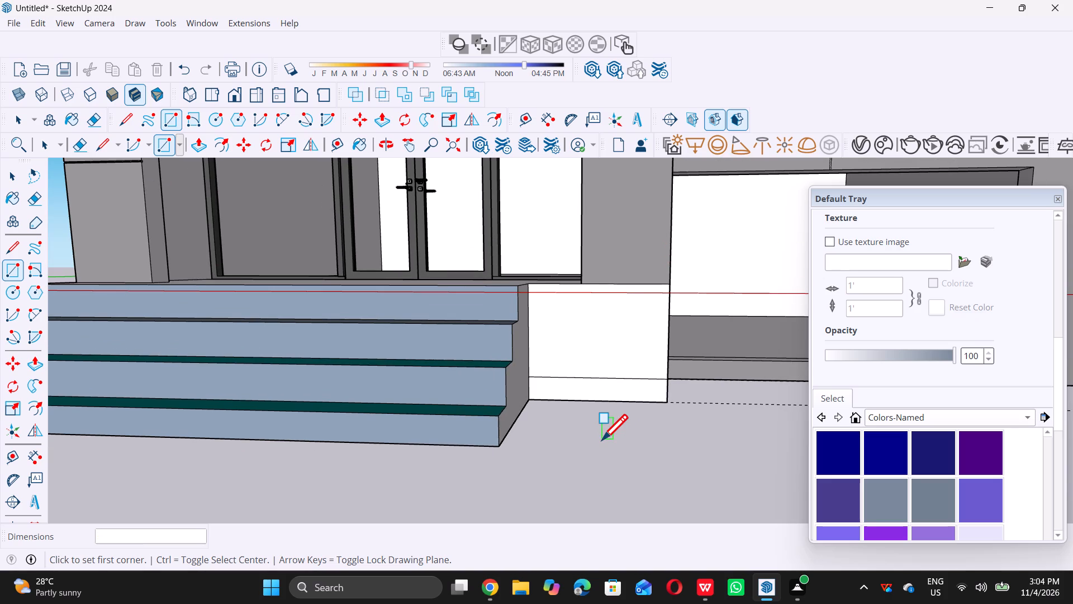
pyautogui.press('space')
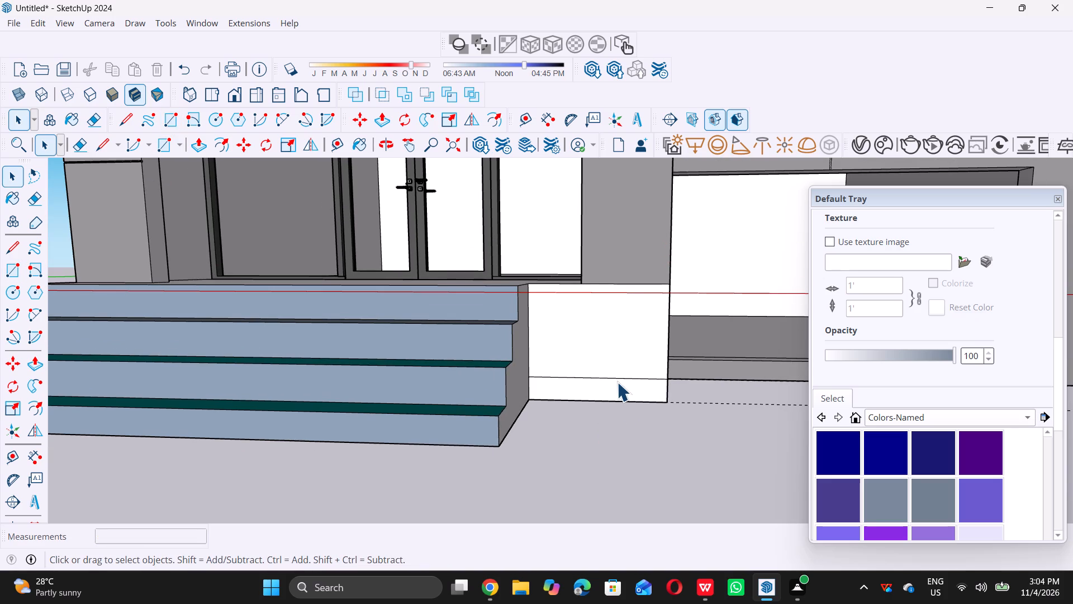
# Pull the 9" bottom strip of the base block forward 5', flush with the lowest step's riser.
pyautogui.click(617, 389)
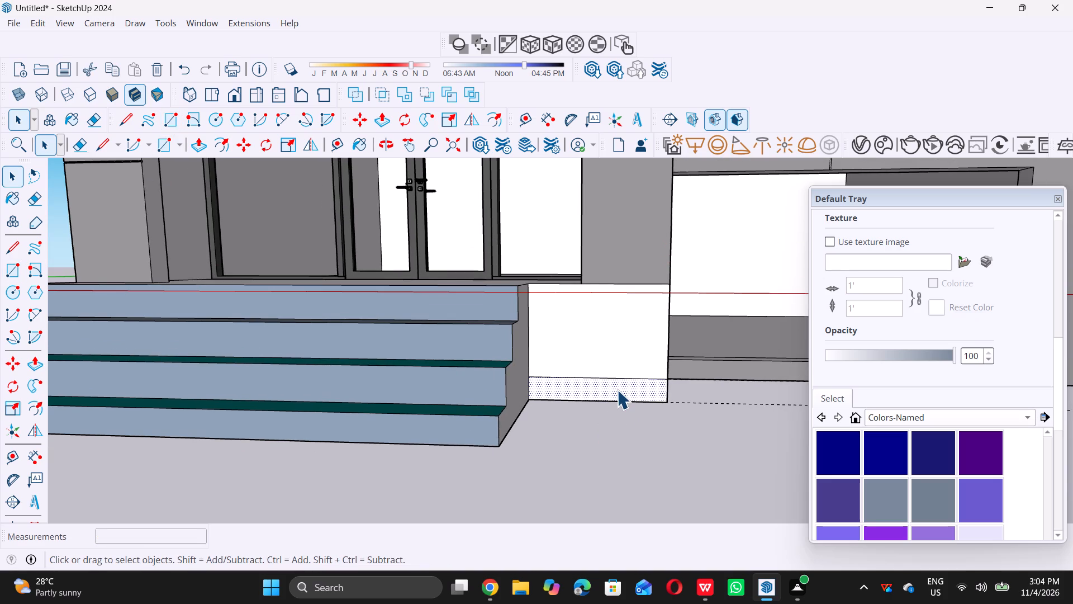
pyautogui.press('p')
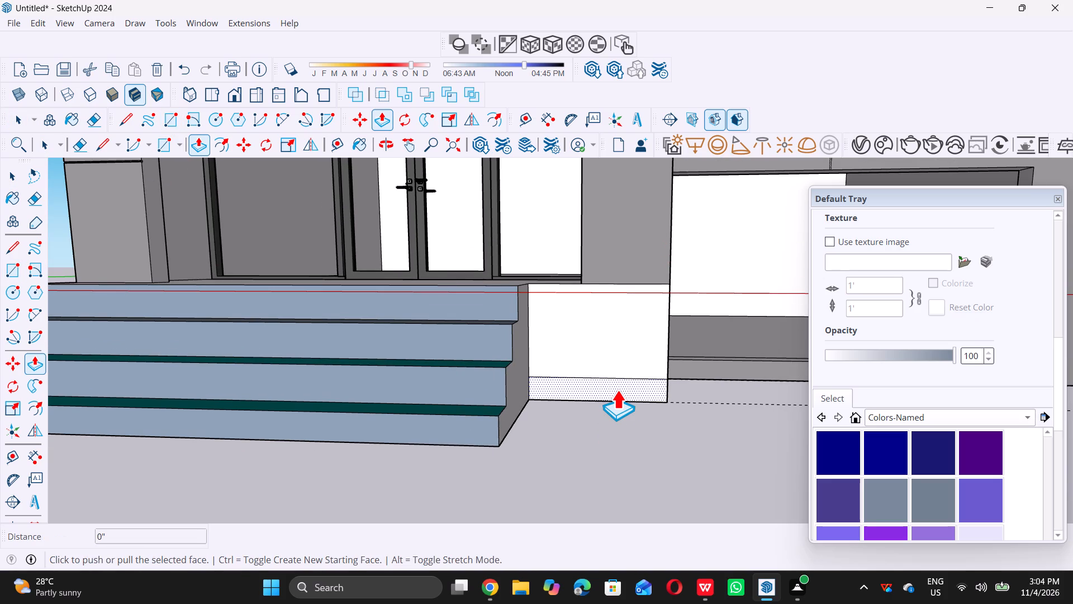
pyautogui.click(623, 380)
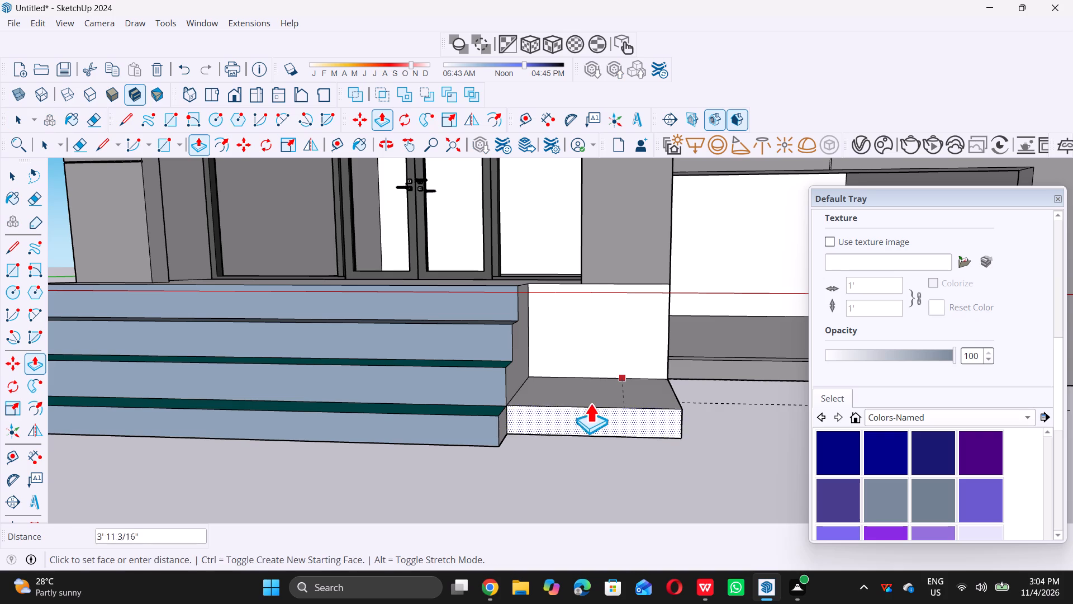
pyautogui.click(497, 420)
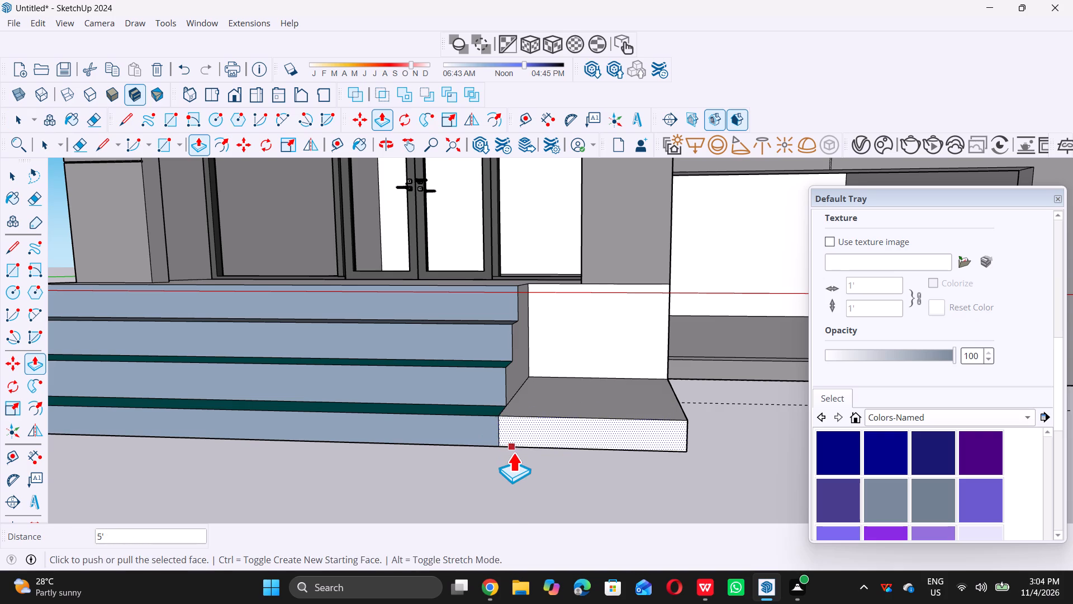
pyautogui.press('space')
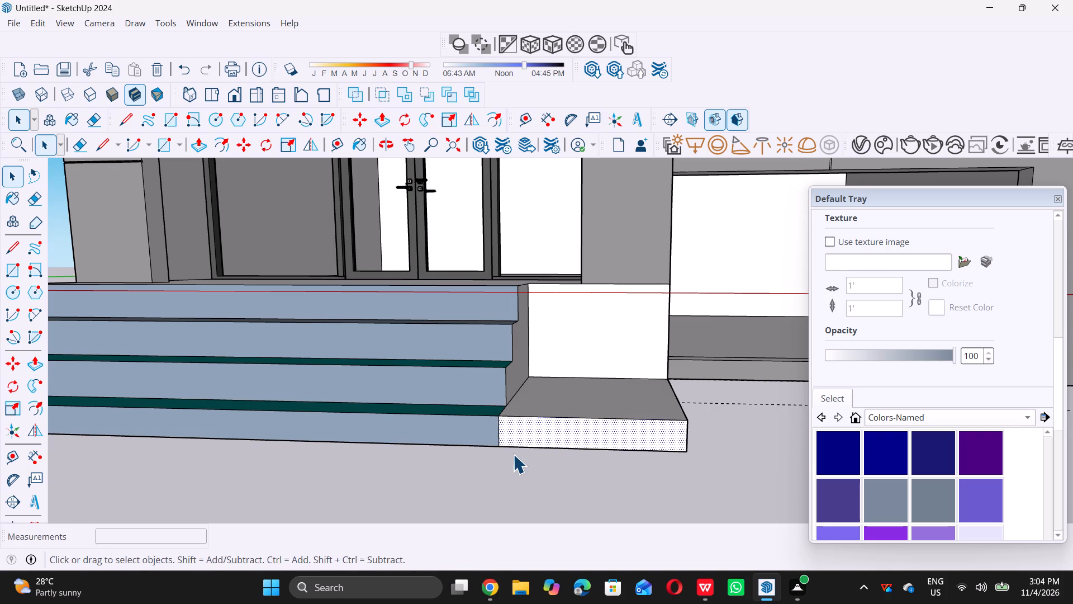
pyautogui.doubleClick(516, 482)
# Raise the top face of the new slab beside the steps in three 1' pulls, up to the entrance landing level.
pyautogui.scroll(-7, 516, 482)
pyautogui.moveTo(576, 384); pyautogui.dragTo(583, 469, button='middle')
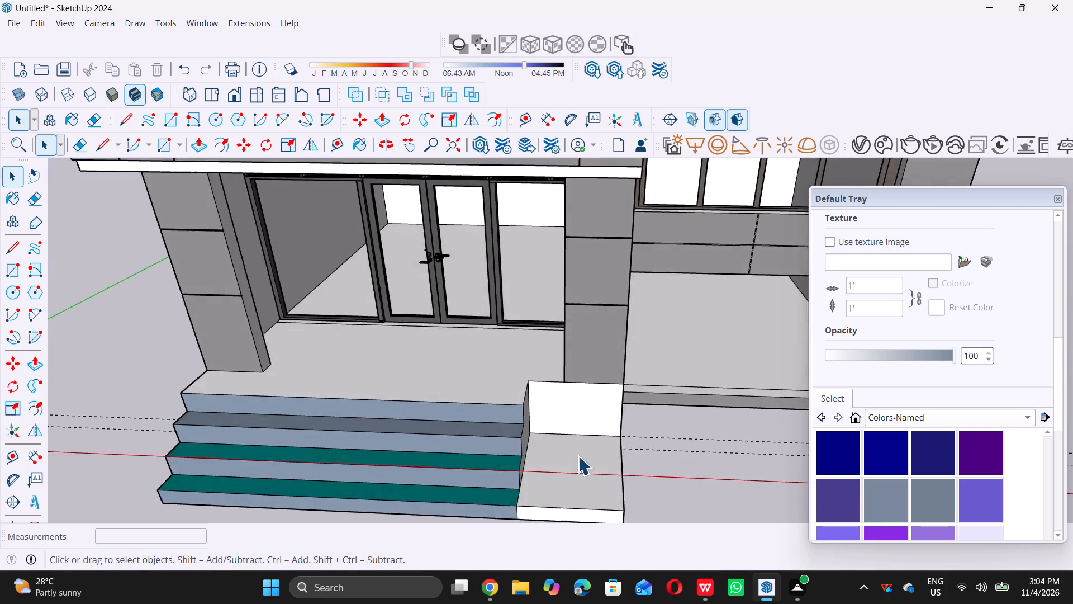
pyautogui.scroll(1, 578, 456)
pyautogui.scroll(-11, 578, 456)
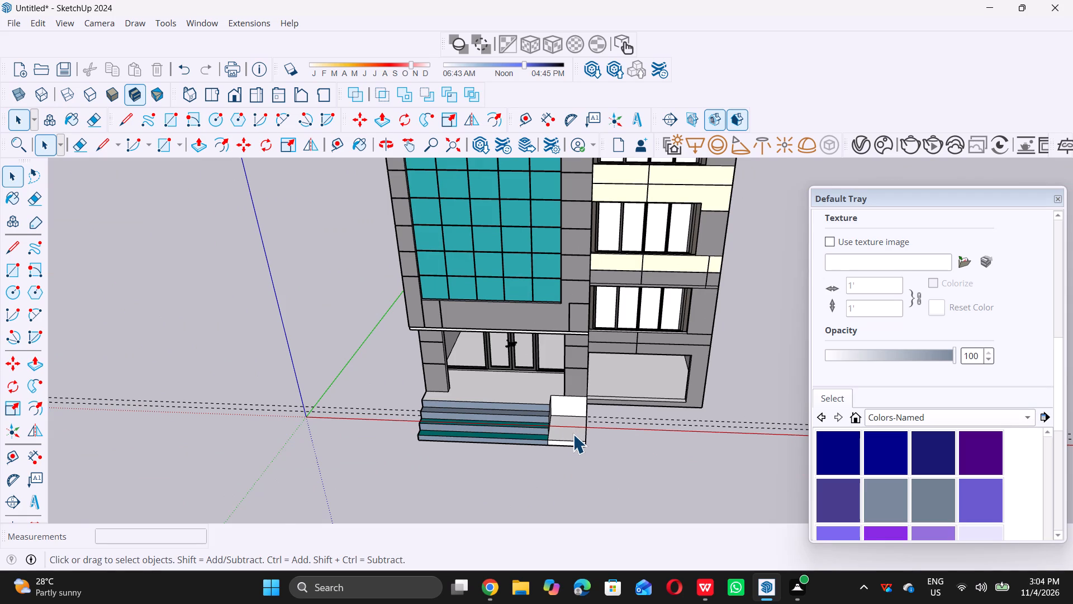
pyautogui.scroll(-2, 563, 426)
pyautogui.moveTo(573, 439); pyautogui.dragTo(572, 475, button='middle')
pyautogui.scroll(7, 566, 413)
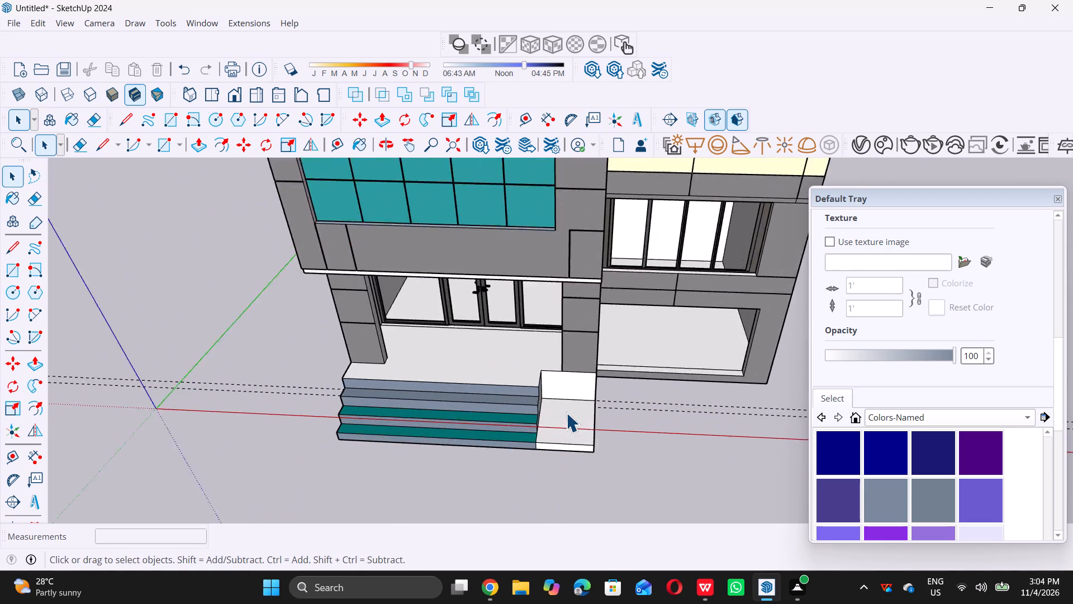
pyautogui.scroll(12, 567, 423)
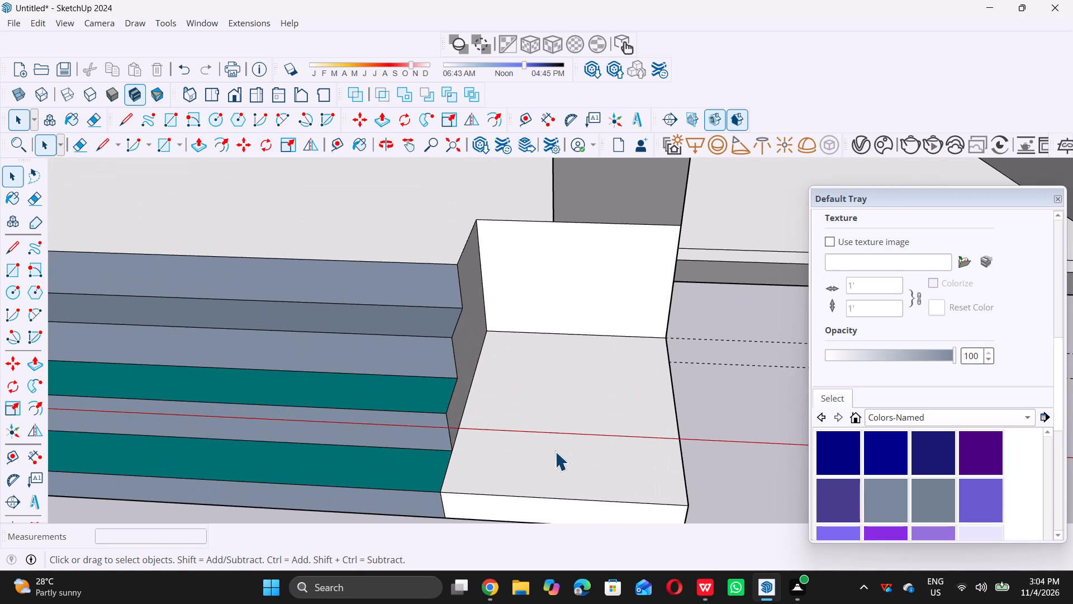
pyautogui.click(555, 451)
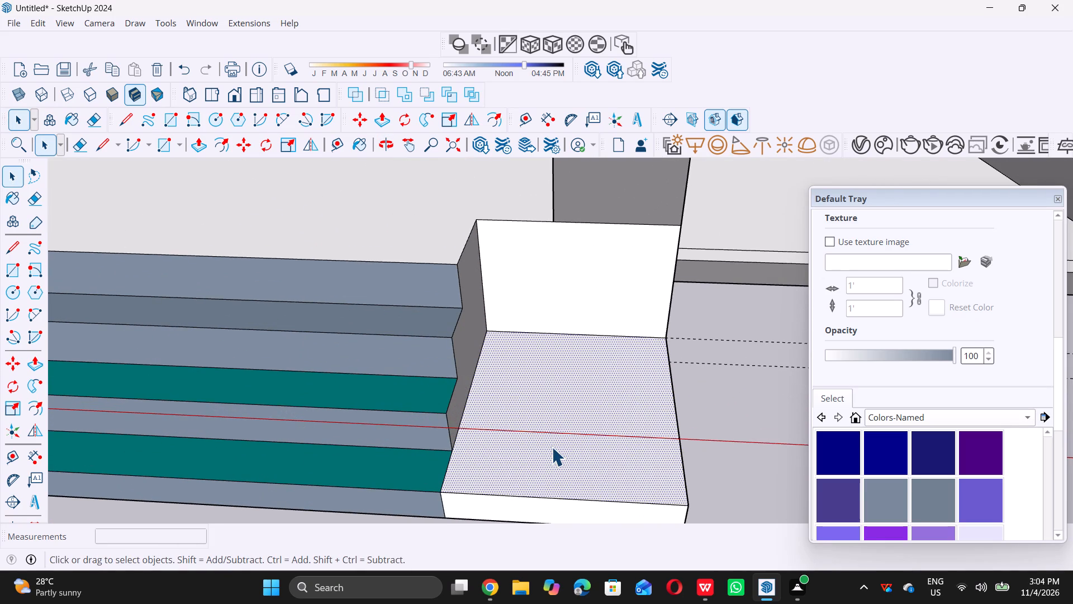
pyautogui.press('p')
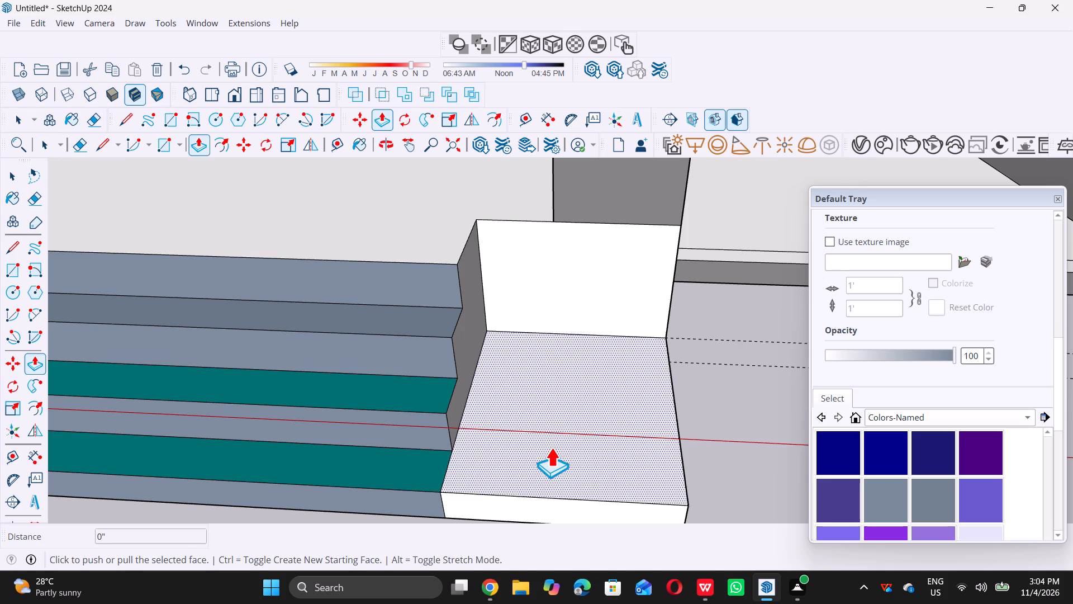
pyautogui.click(551, 447)
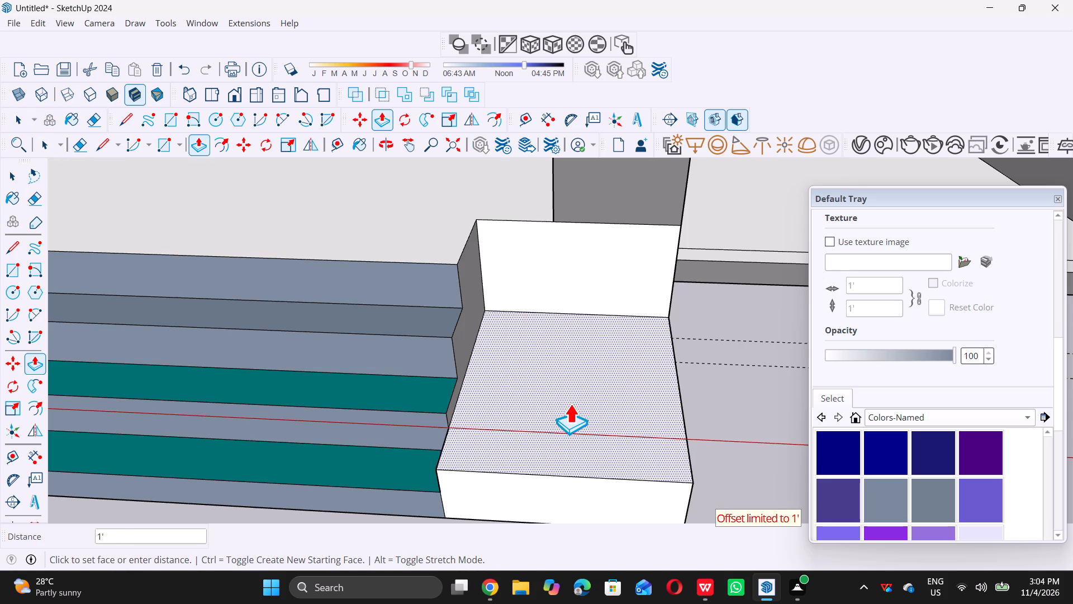
pyautogui.click(580, 369)
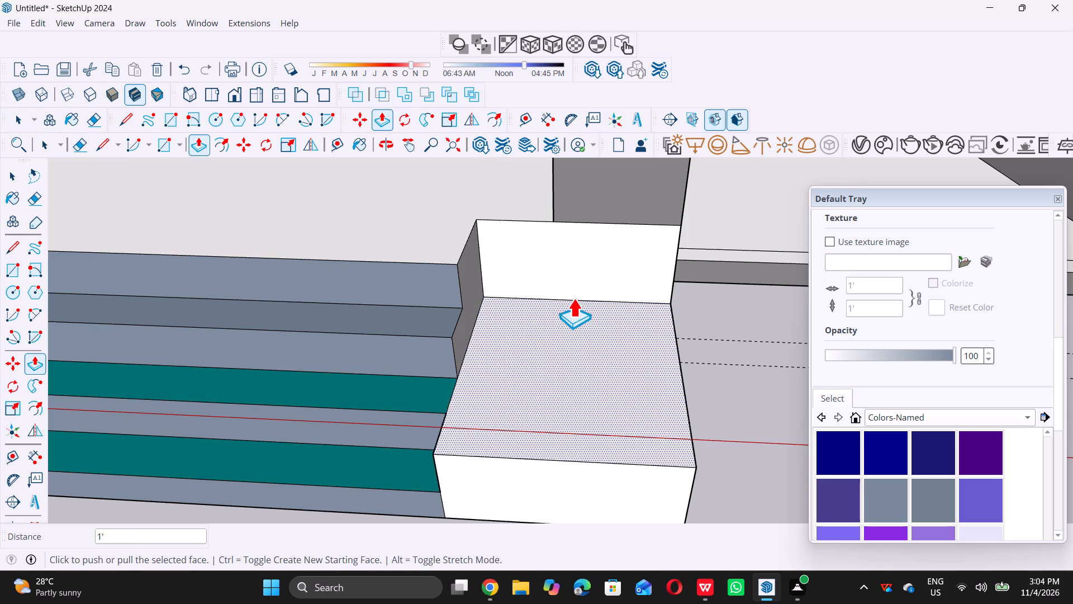
pyautogui.click(525, 391)
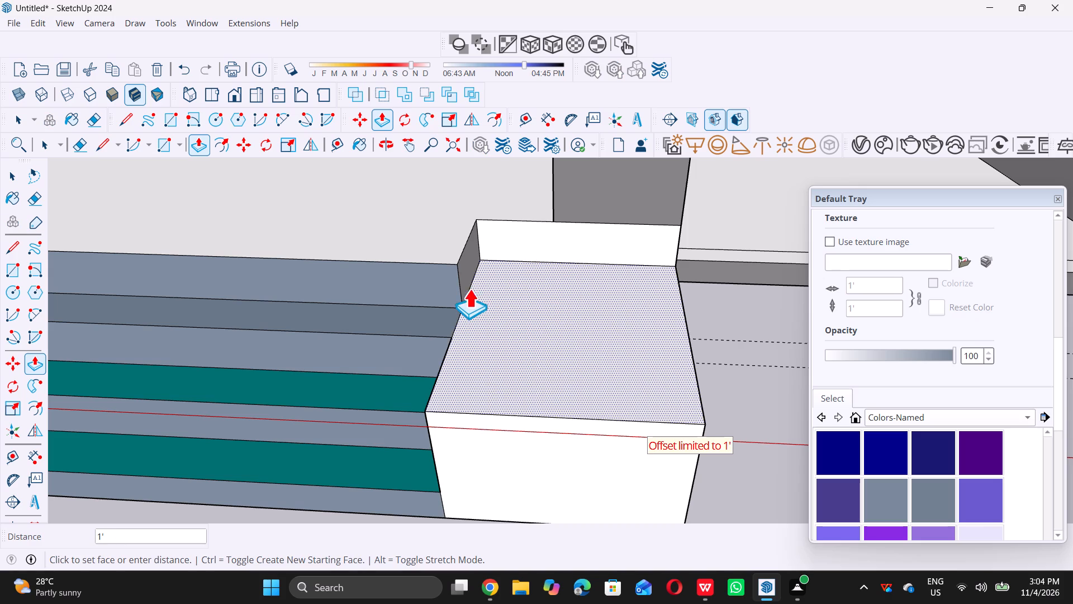
pyautogui.click(511, 337)
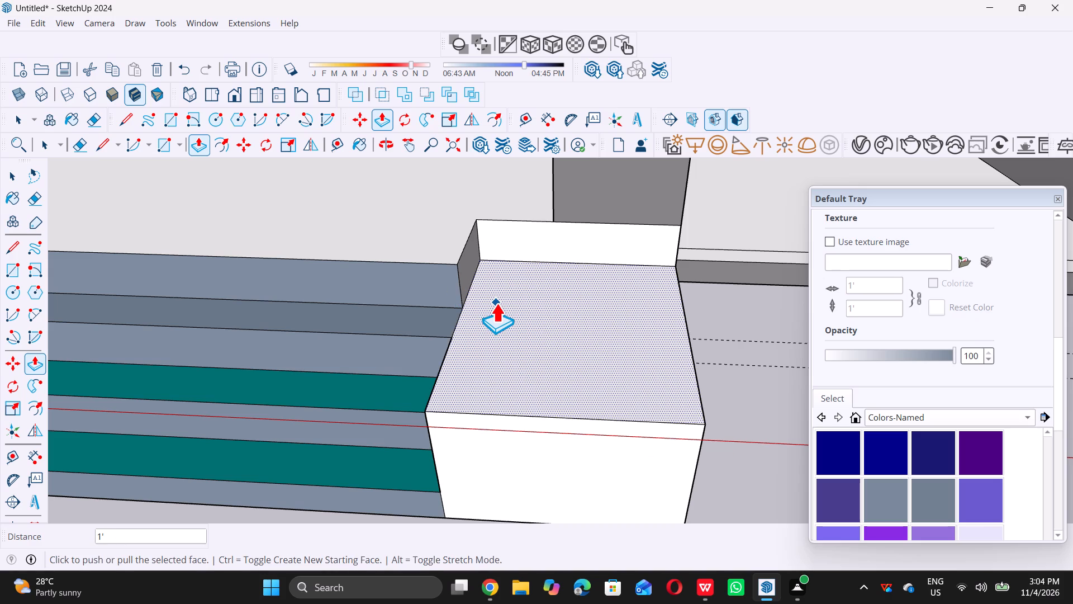
pyautogui.click(505, 316)
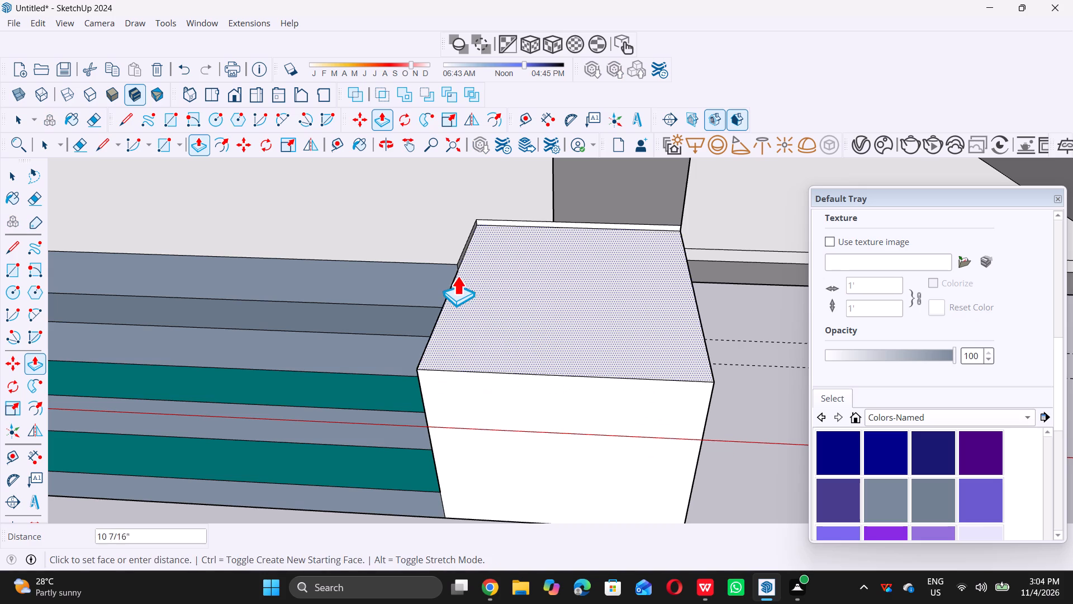
pyautogui.click(440, 265)
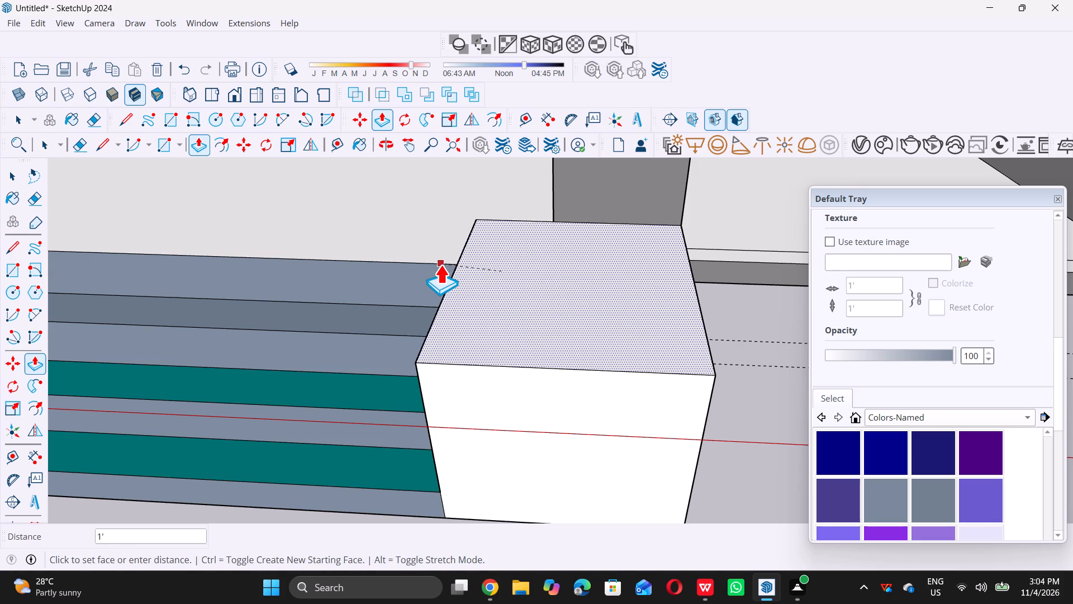
# Delete all the construction guides from the model.
pyautogui.press('space')
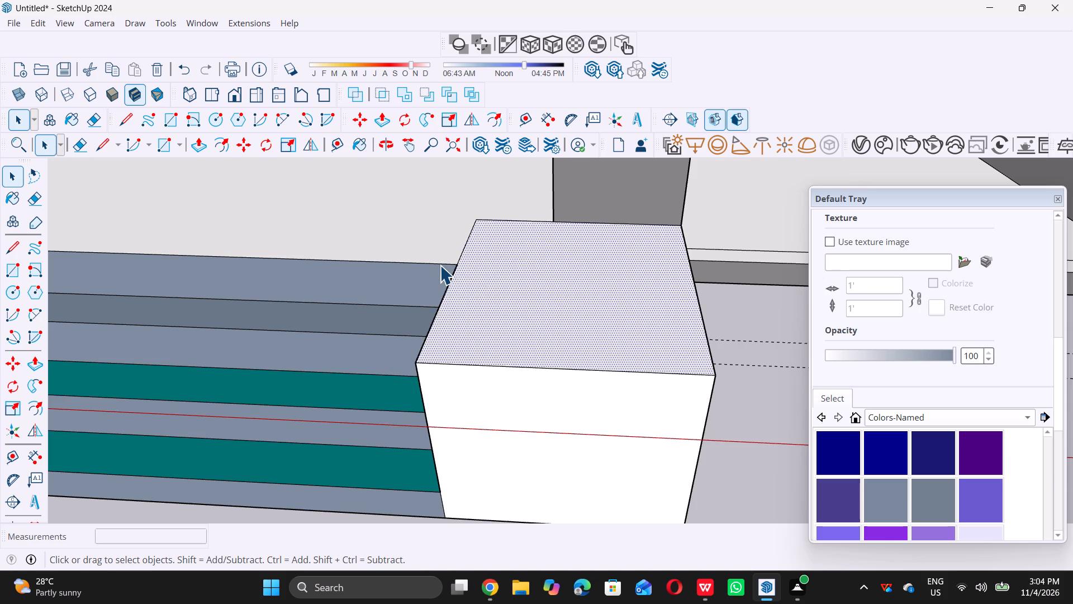
pyautogui.scroll(-14, 437, 242)
pyautogui.click(662, 346)
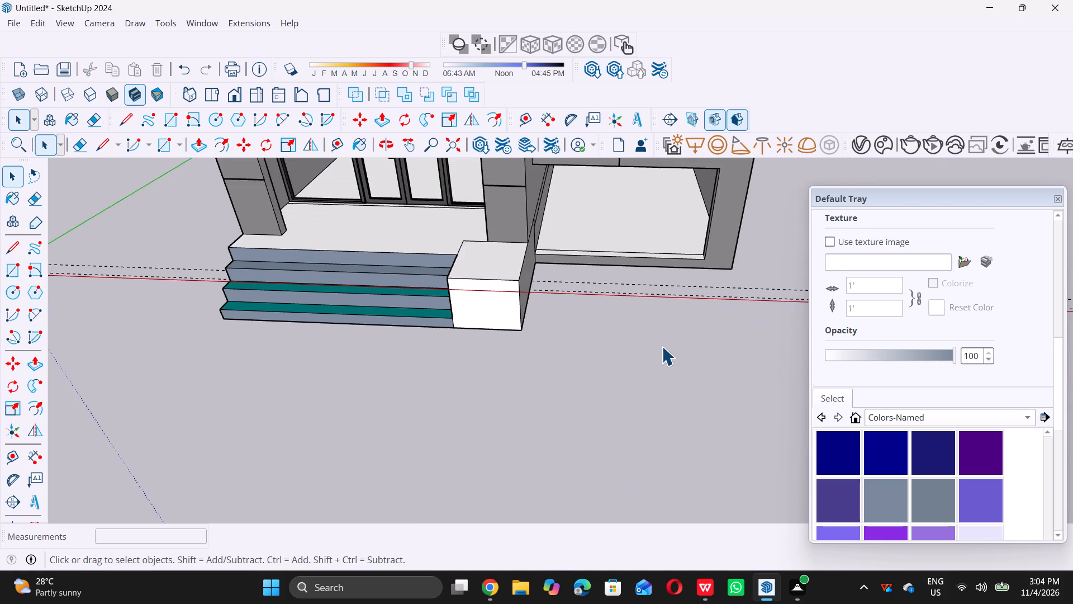
pyautogui.scroll(-6, 662, 346)
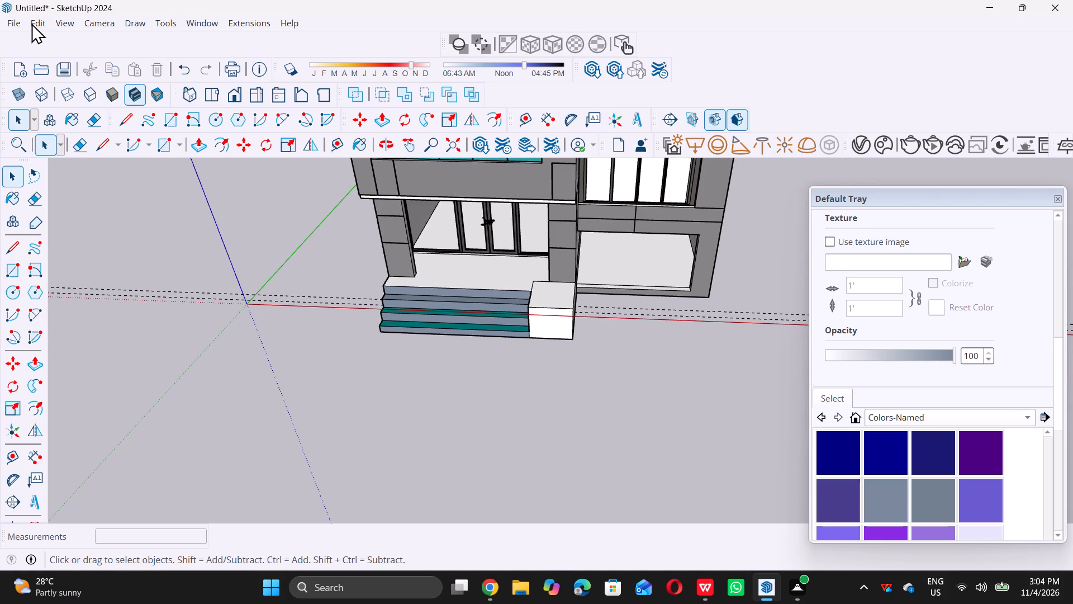
pyautogui.click(39, 25)
pyautogui.click(100, 164)
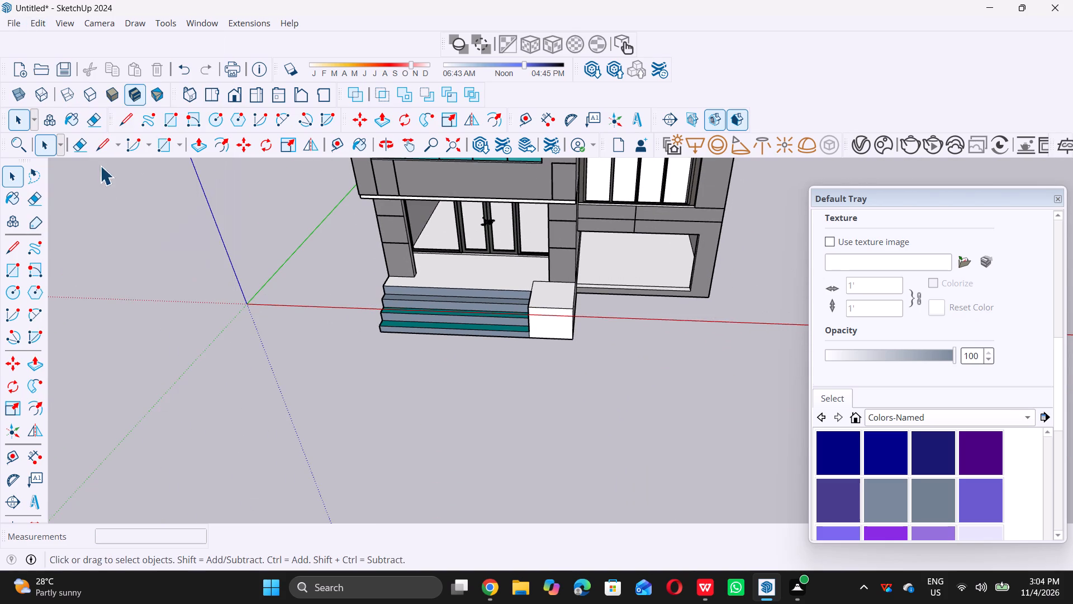
# Examine the raised side block where it meets the entrance steps and landing, from the side and the front.
pyautogui.scroll(-5, 514, 446)
pyautogui.moveTo(530, 451); pyautogui.dragTo(828, 410, button='middle')
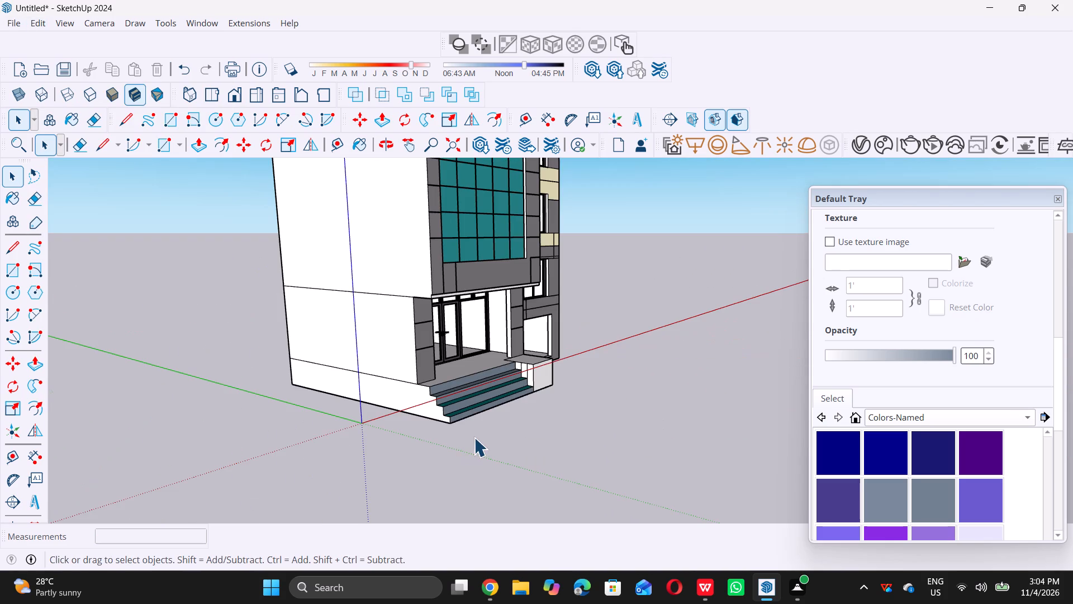
pyautogui.moveTo(573, 366); pyautogui.dragTo(589, 407, button='middle')
pyautogui.scroll(6, 572, 367)
pyautogui.scroll(4, 534, 332)
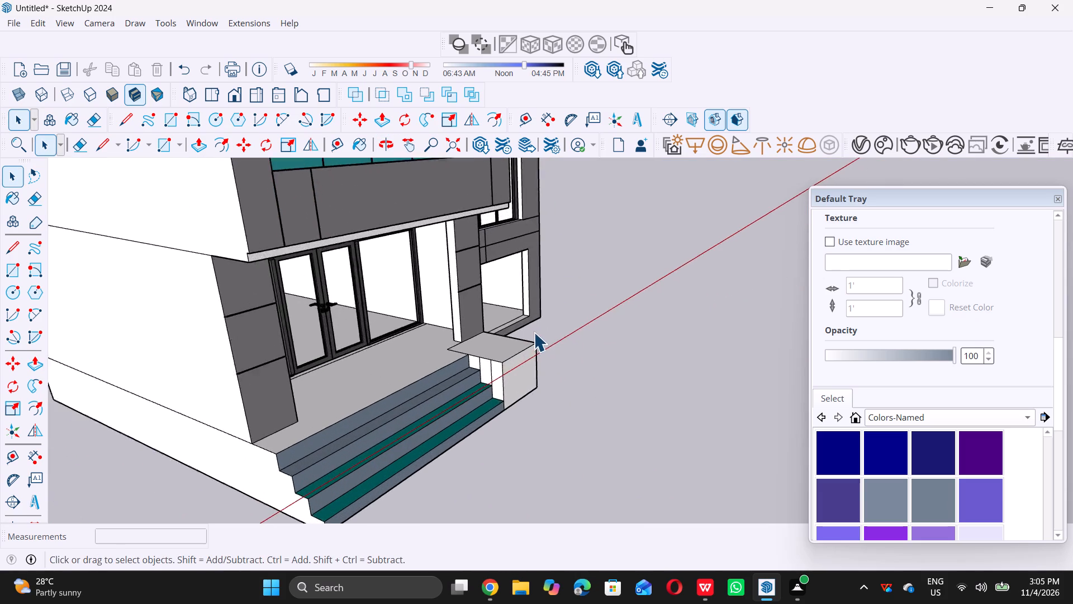
pyautogui.scroll(2, 534, 332)
pyautogui.scroll(1, 416, 421)
pyautogui.moveTo(419, 421); pyautogui.dragTo(511, 337, button='middle')
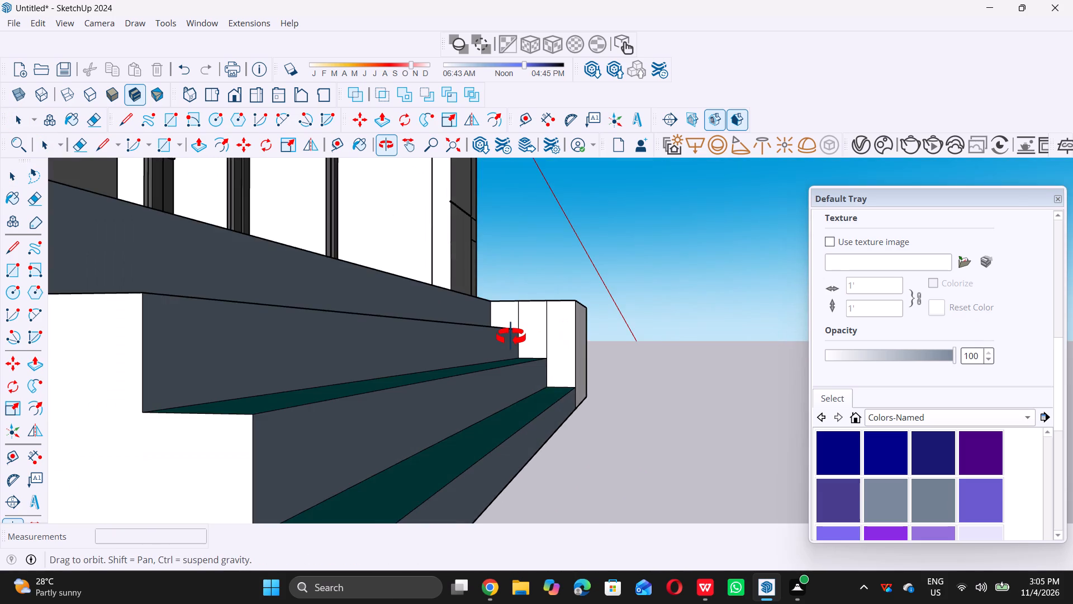
pyautogui.moveTo(511, 337); pyautogui.dragTo(461, 448, button='middle')
pyautogui.scroll(8, 469, 443)
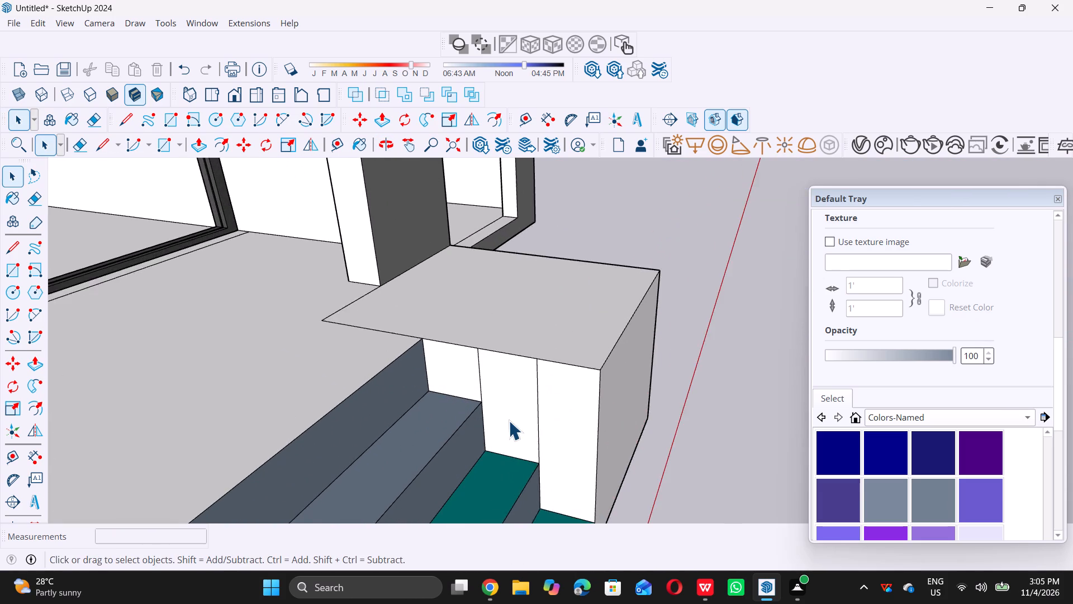
pyautogui.scroll(5, 509, 421)
pyautogui.moveTo(509, 421); pyautogui.dragTo(580, 394, button='middle')
pyautogui.middleClick(580, 394)
pyautogui.moveTo(577, 397); pyautogui.dragTo(564, 403, button='middle')
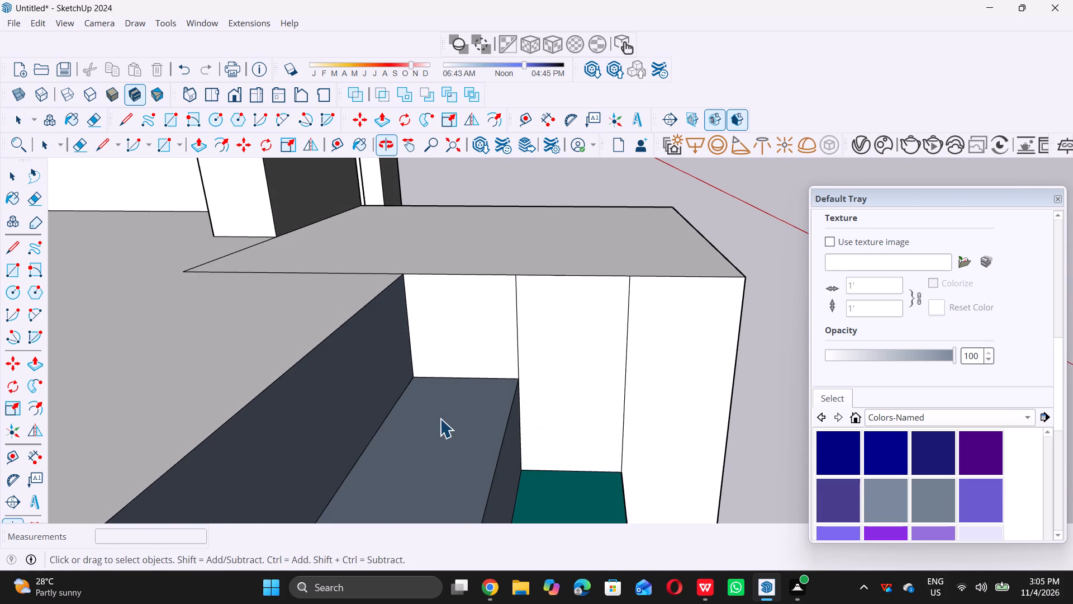
pyautogui.middleClick(360, 410)
pyautogui.scroll(-16, 334, 391)
pyautogui.moveTo(505, 437); pyautogui.dragTo(424, 410, button='middle')
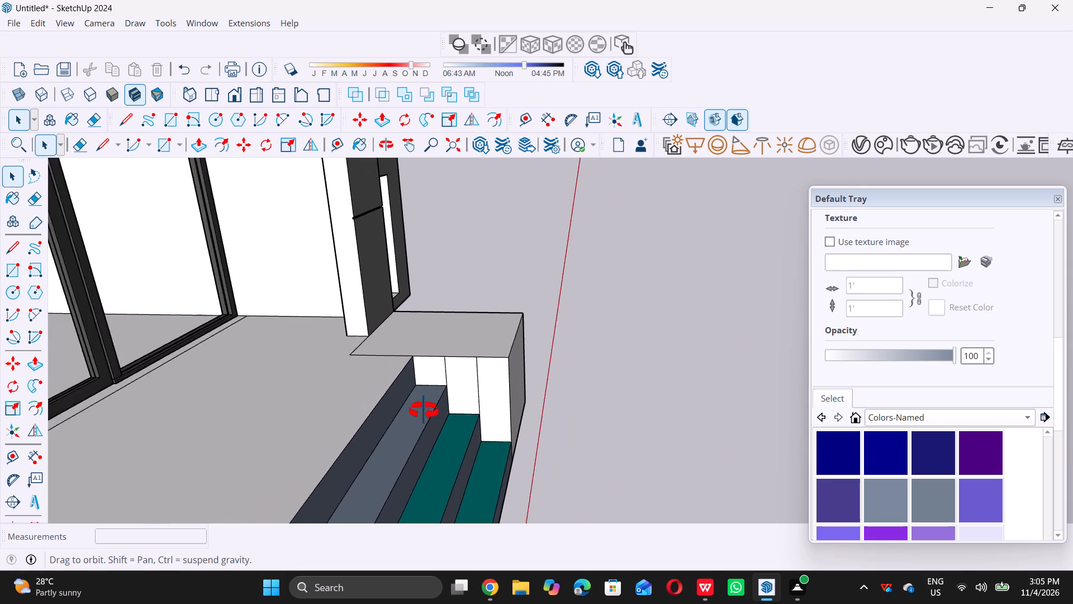
pyautogui.moveTo(424, 410); pyautogui.dragTo(211, 396, button='middle')
pyautogui.scroll(-6, 323, 387)
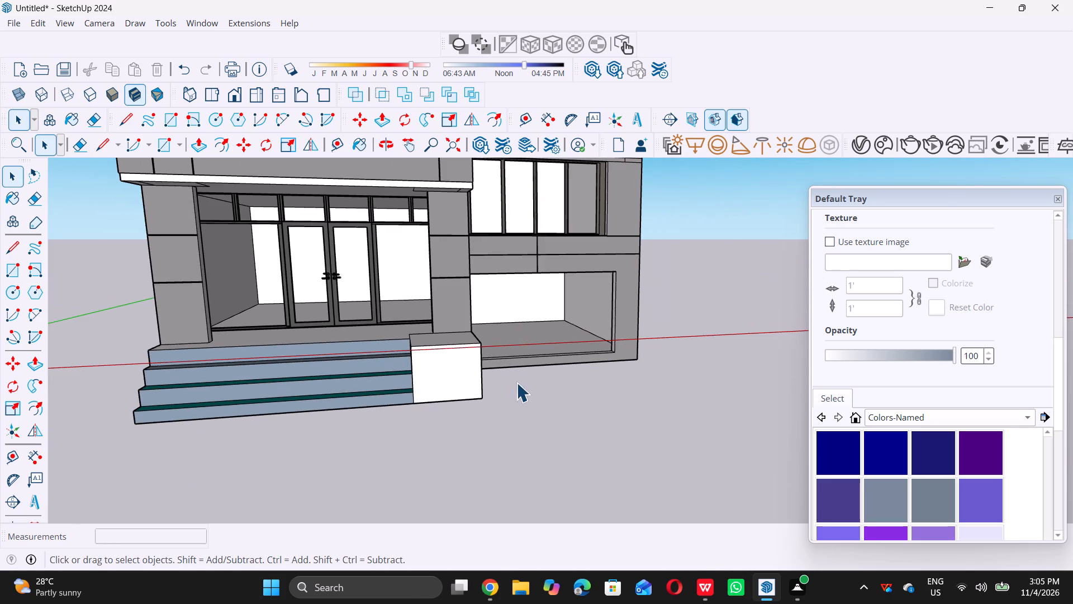
# Offset the outline of the side block's top face 9" inward.
pyautogui.moveTo(516, 377); pyautogui.dragTo(468, 466, button='middle')
pyautogui.scroll(7, 447, 347)
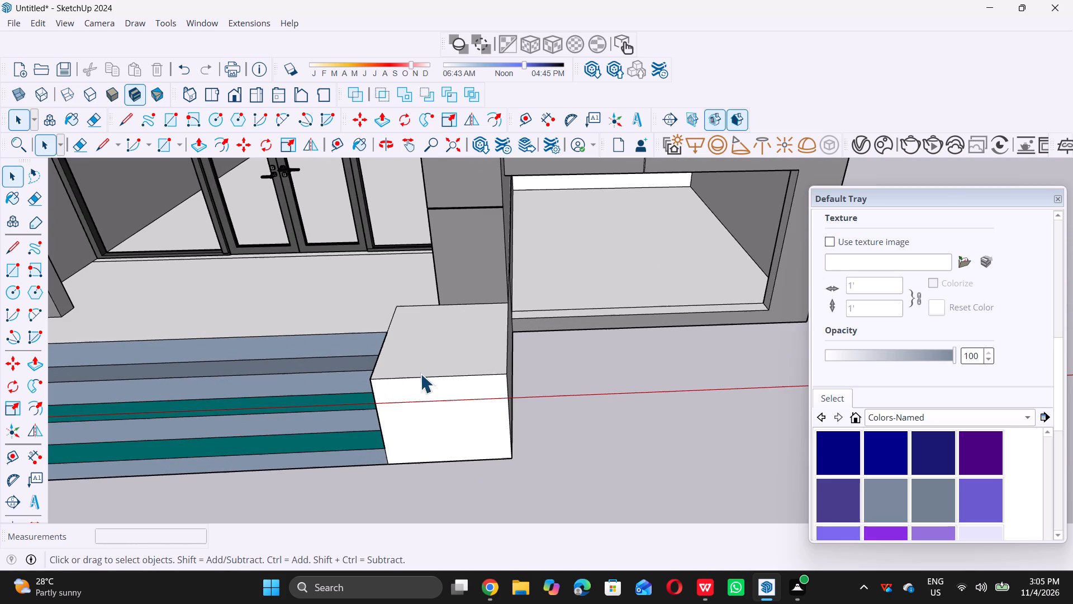
pyautogui.moveTo(426, 338); pyautogui.dragTo(445, 426, button='middle')
pyautogui.scroll(-7, 443, 415)
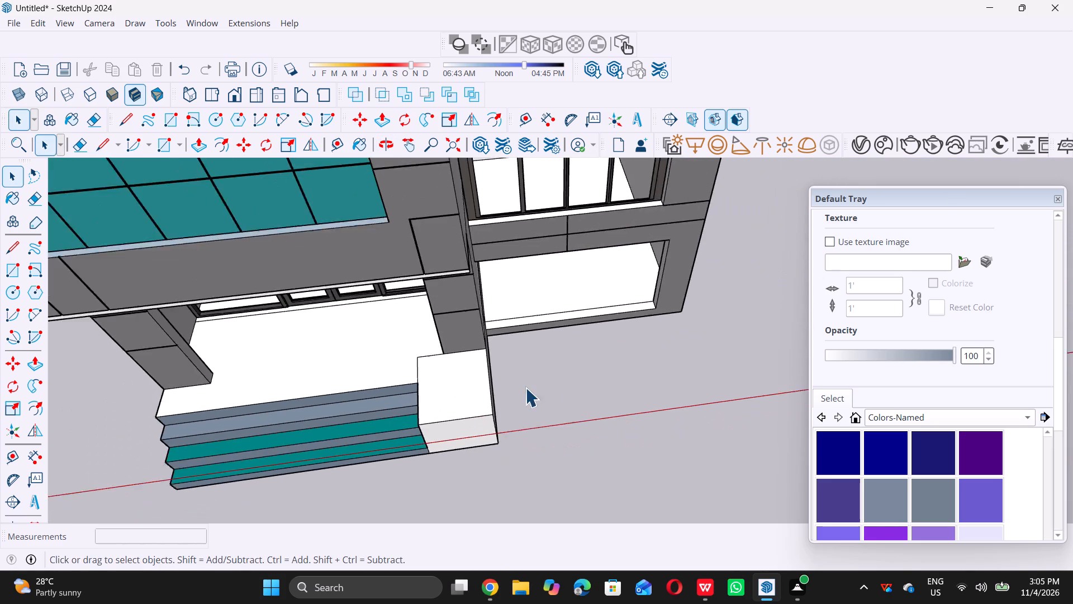
pyautogui.scroll(-2, 525, 388)
pyautogui.scroll(2, 487, 423)
pyautogui.scroll(6, 454, 392)
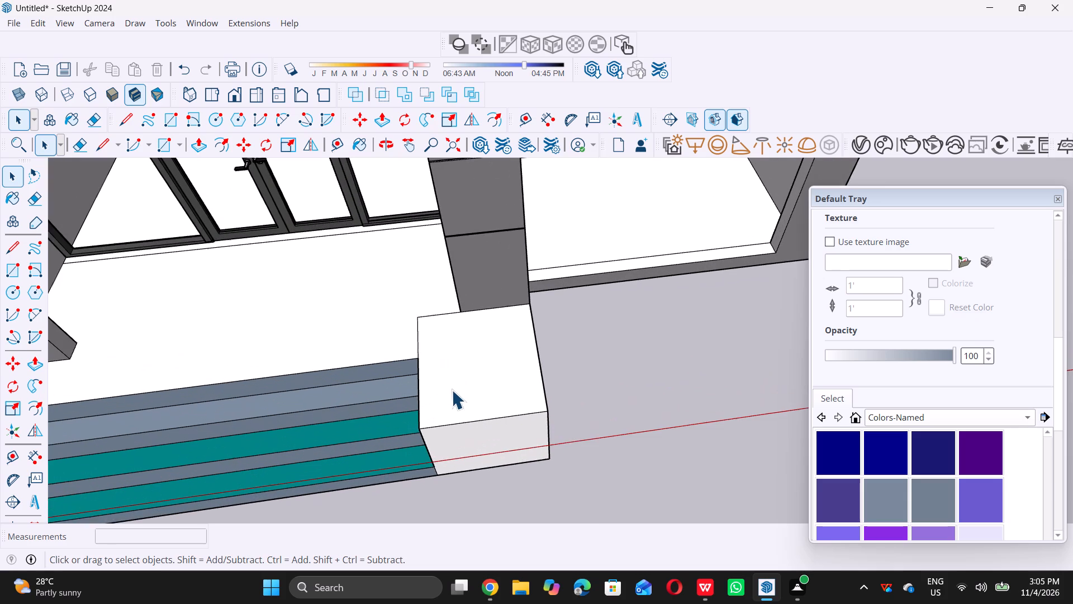
pyautogui.click(455, 389)
pyautogui.click(455, 389)
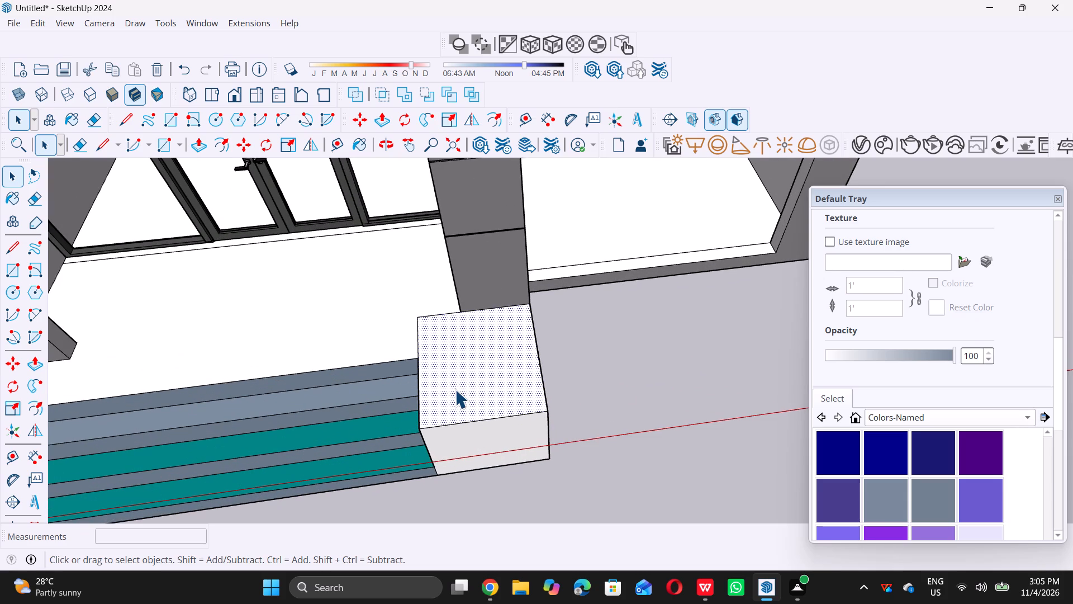
pyautogui.press('f')
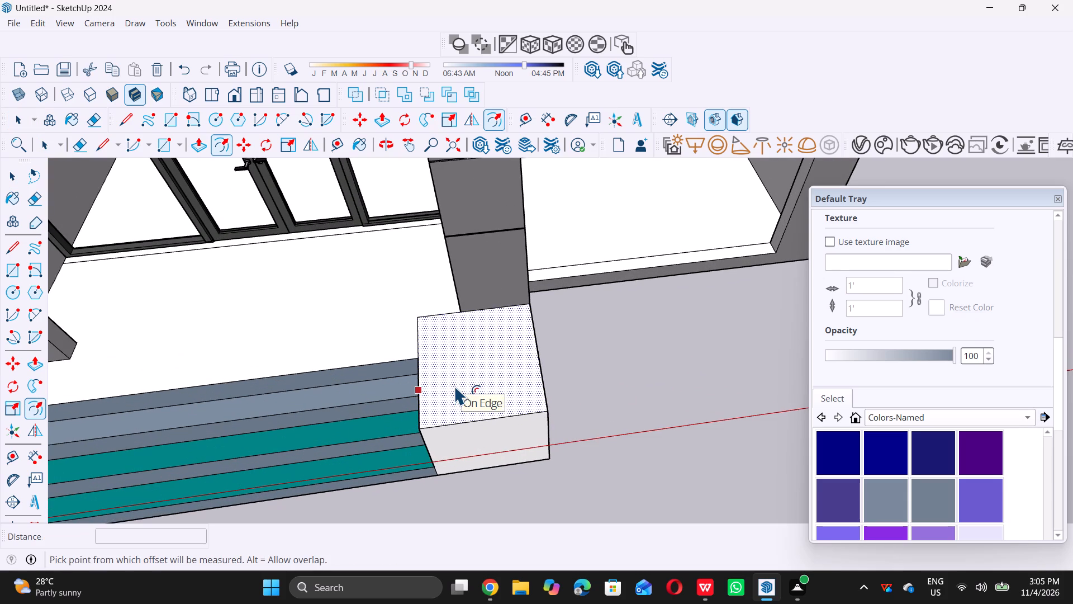
pyautogui.click(455, 385)
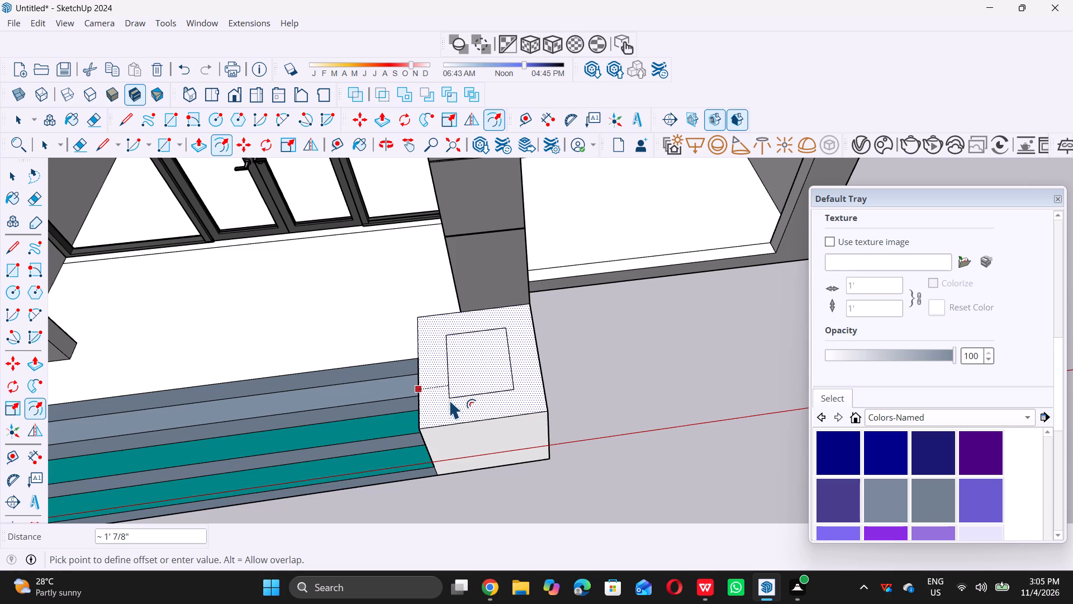
pyautogui.press('9')
pyautogui.hotkey('shift', '"')
pyautogui.press('Return')
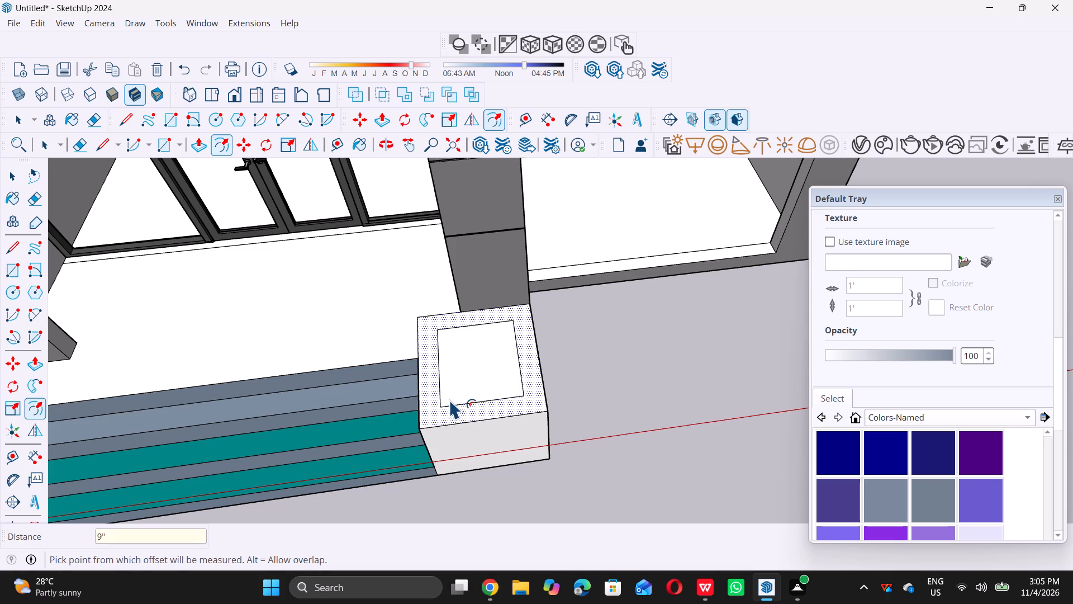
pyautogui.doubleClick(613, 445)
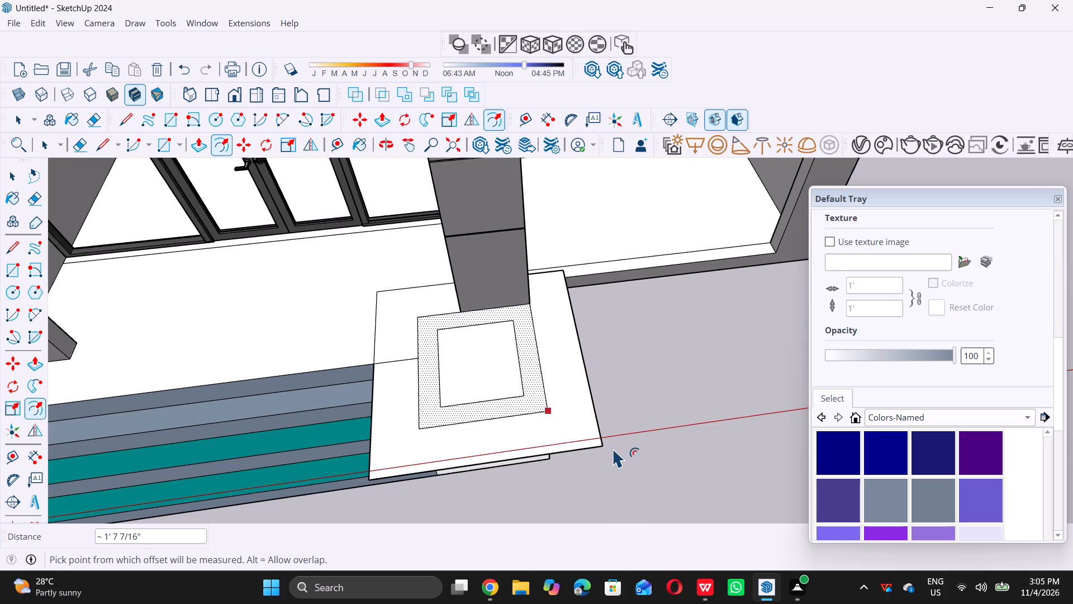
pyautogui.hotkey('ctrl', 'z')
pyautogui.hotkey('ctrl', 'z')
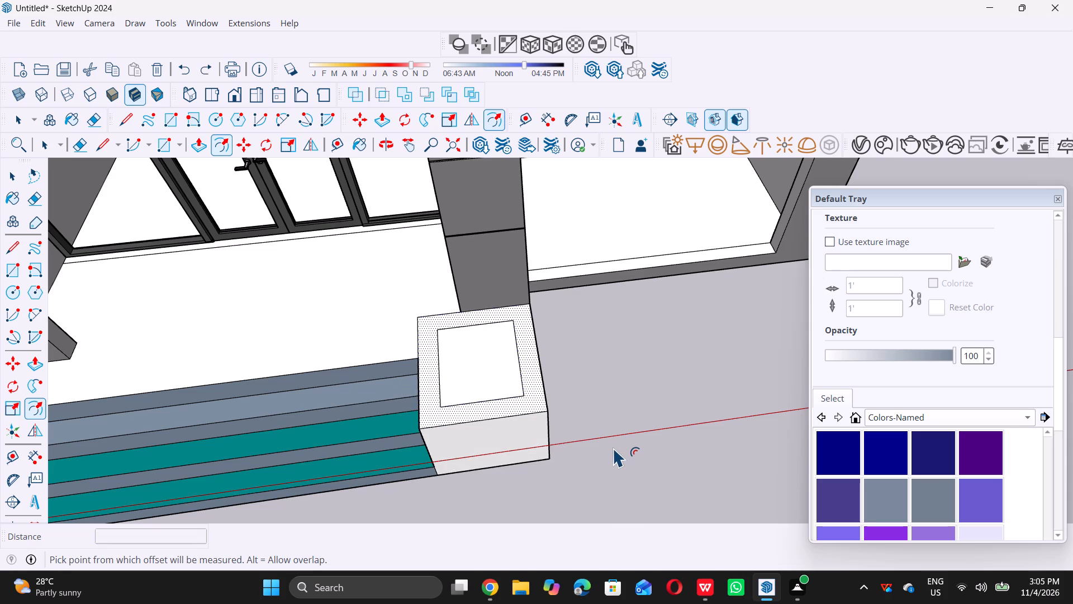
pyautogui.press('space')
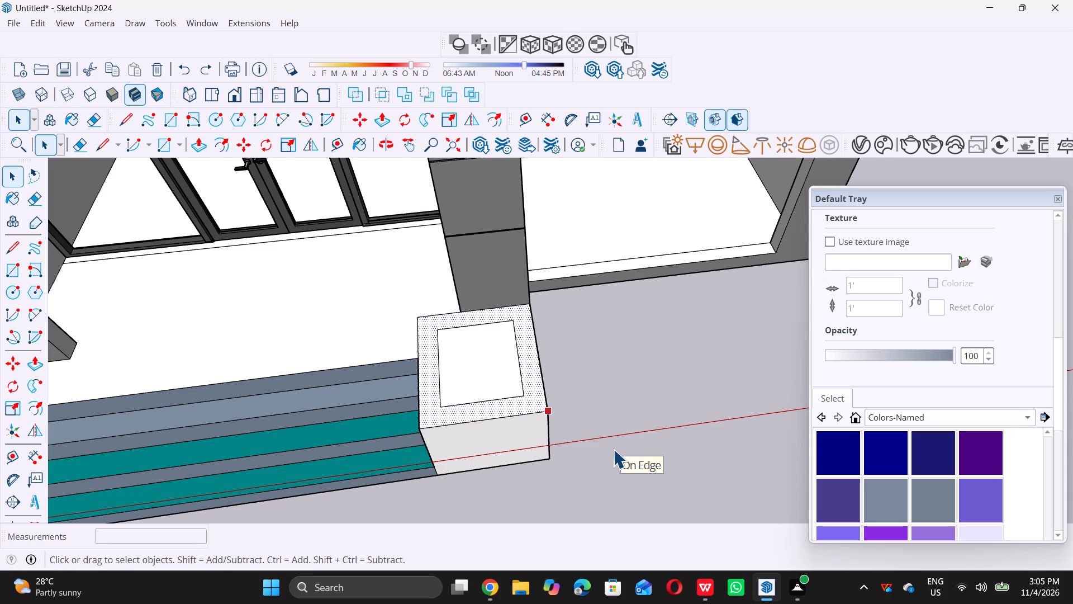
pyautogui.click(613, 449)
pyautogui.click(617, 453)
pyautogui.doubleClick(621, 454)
# Examine the side block's top and inner side against the entrance landing, steps and neighbouring column from several angles.
pyautogui.scroll(-5, 618, 452)
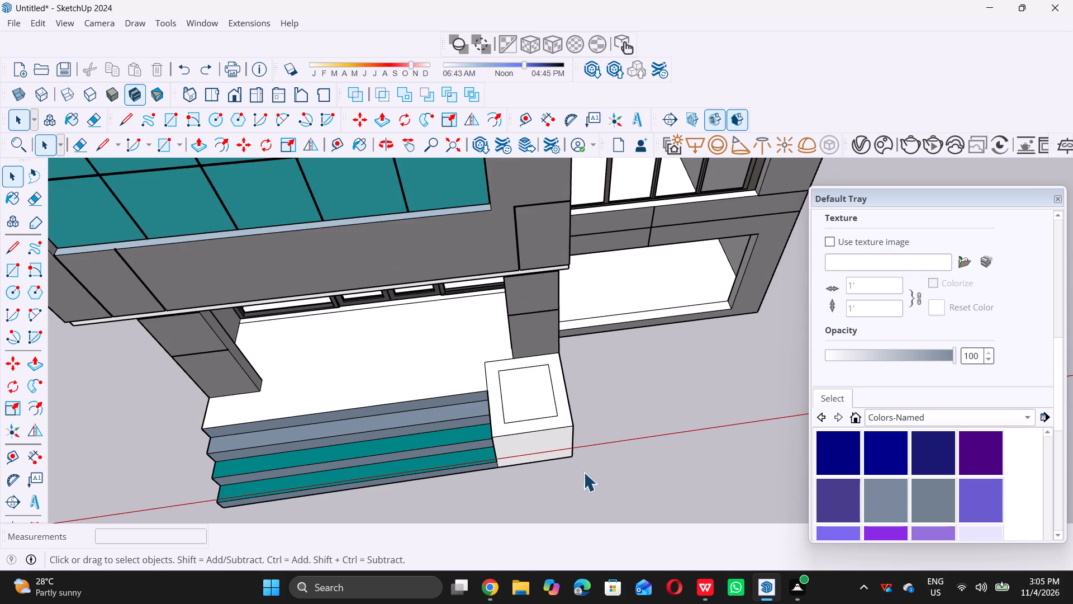
pyautogui.moveTo(583, 472); pyautogui.dragTo(610, 399, button='middle')
pyautogui.moveTo(626, 398); pyautogui.dragTo(642, 397, button='middle')
pyautogui.moveTo(652, 397); pyautogui.dragTo(711, 399, button='middle')
pyautogui.middleClick(740, 399)
pyautogui.moveTo(479, 463); pyautogui.dragTo(643, 419, button='middle')
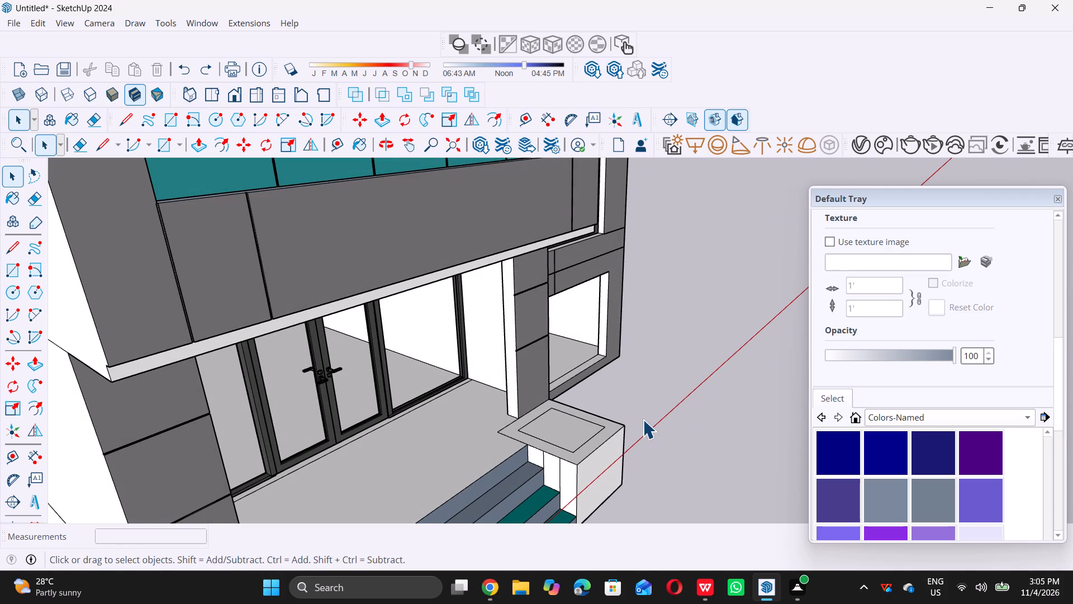
pyautogui.scroll(-7, 602, 460)
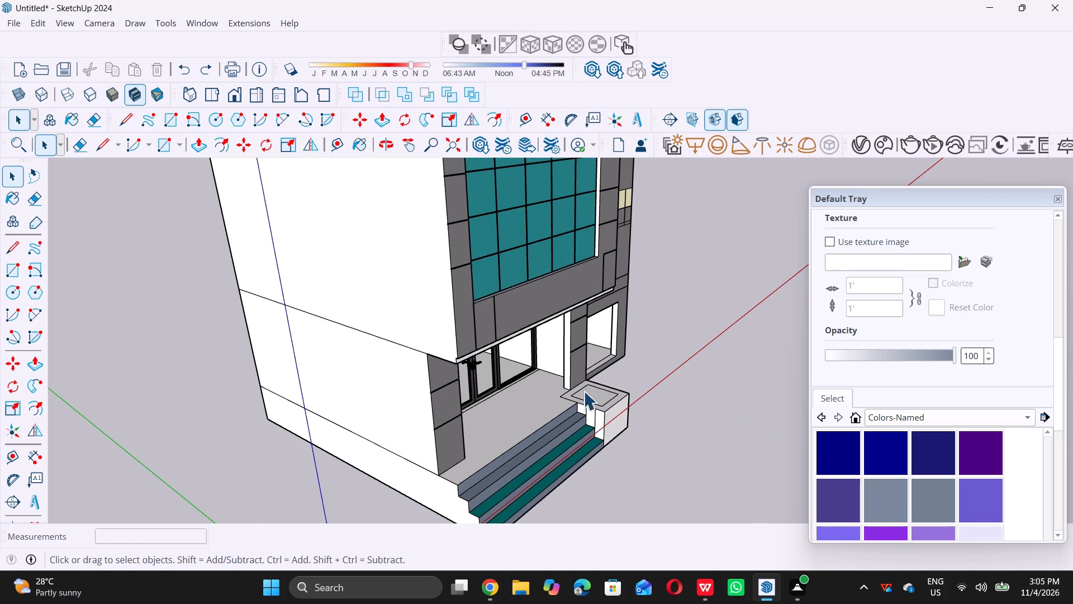
pyautogui.moveTo(571, 438); pyautogui.dragTo(697, 358, button='middle')
pyautogui.scroll(7, 648, 389)
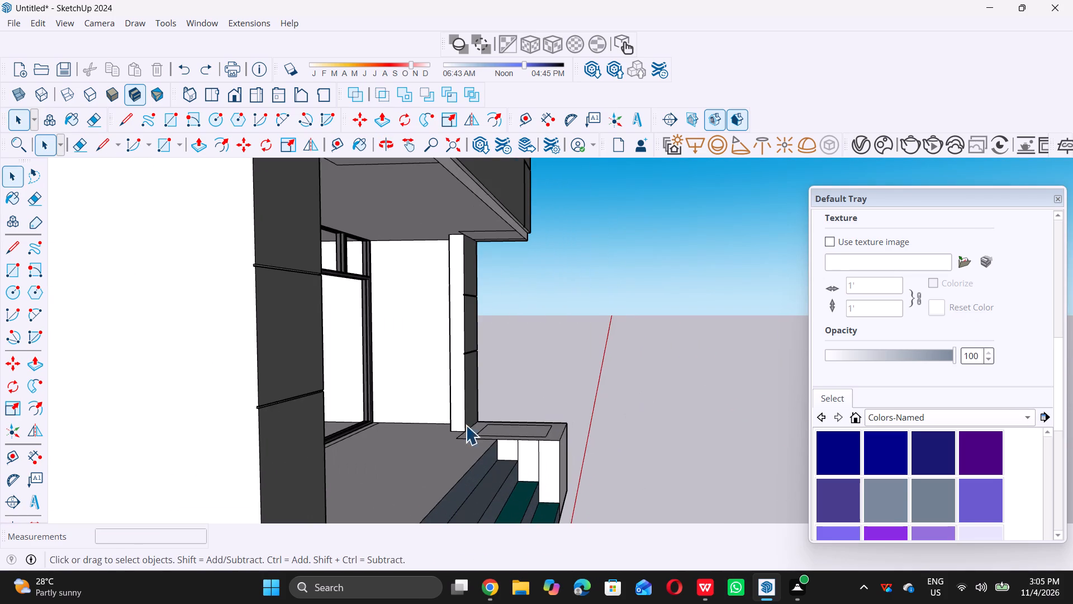
pyautogui.scroll(6, 482, 445)
pyautogui.moveTo(482, 445); pyautogui.dragTo(516, 388, button='middle')
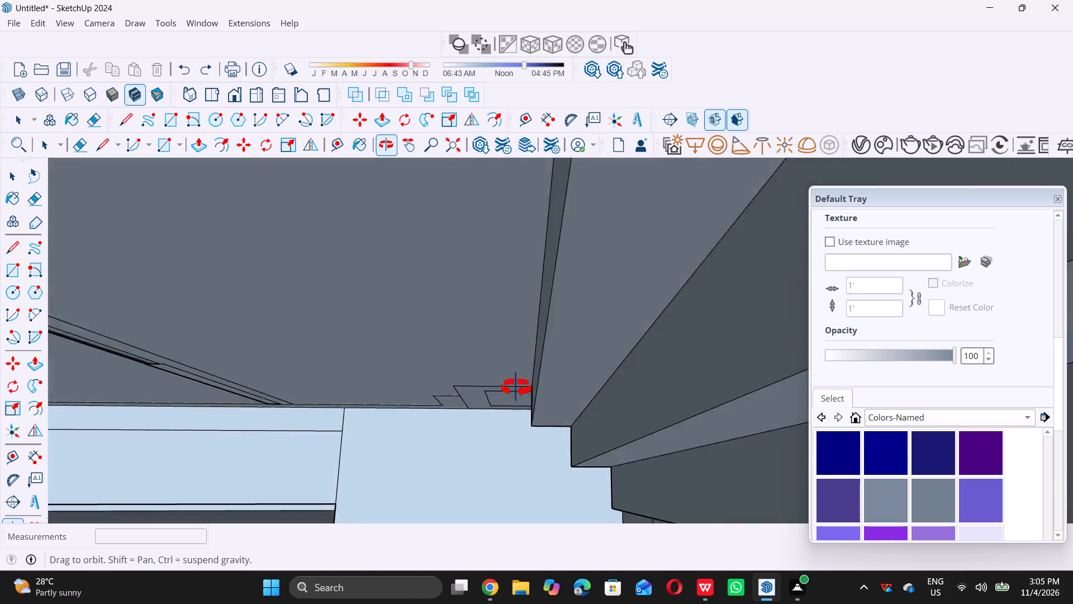
pyautogui.moveTo(516, 388); pyautogui.dragTo(504, 419, button='middle')
pyautogui.scroll(6, 529, 438)
pyautogui.scroll(-2, 524, 397)
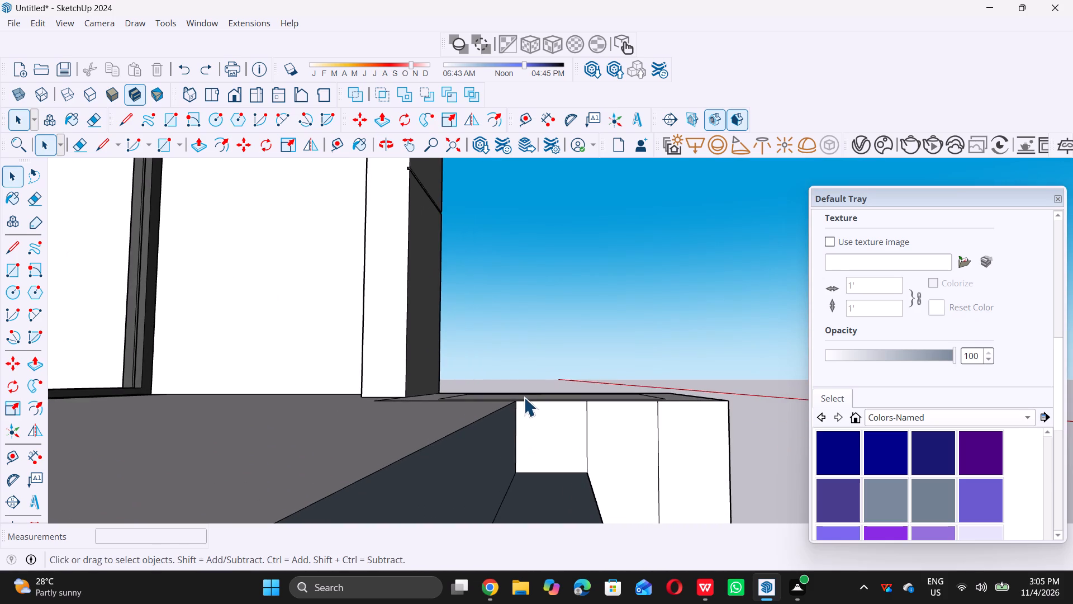
pyautogui.scroll(-11, 524, 397)
pyautogui.middleClick(556, 464)
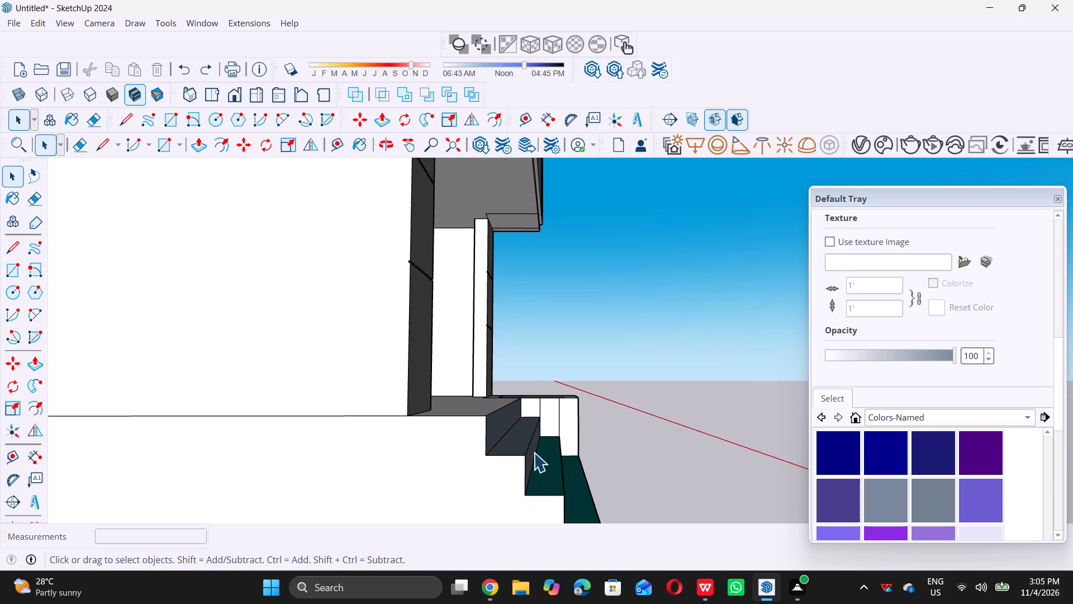
pyautogui.scroll(-6, 534, 452)
pyautogui.moveTo(631, 460); pyautogui.dragTo(483, 478, button='middle')
pyautogui.scroll(6, 577, 435)
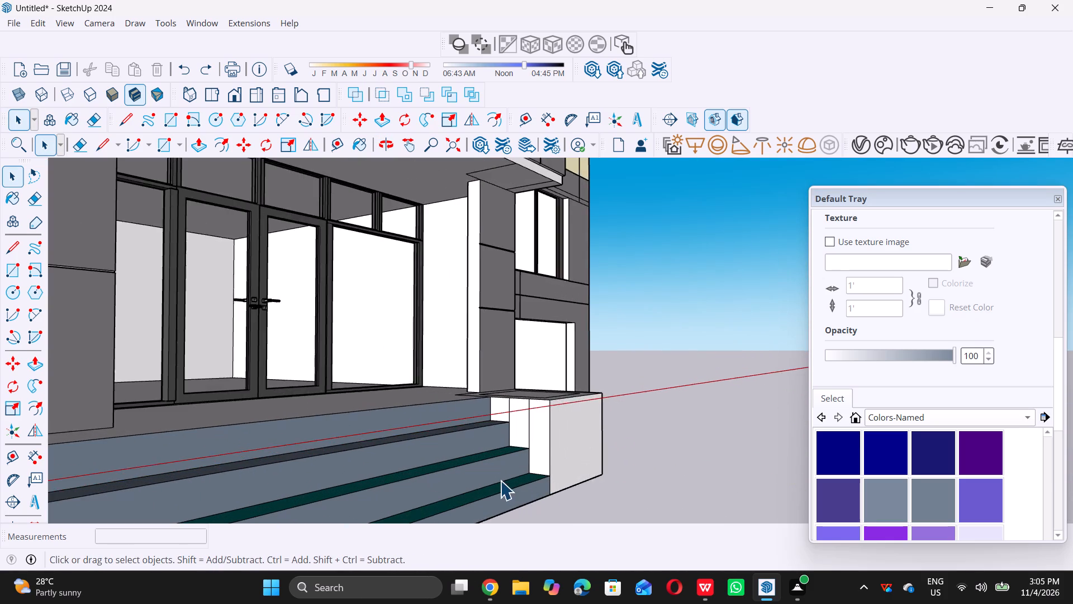
pyautogui.scroll(6, 500, 480)
pyautogui.moveTo(559, 467); pyautogui.dragTo(602, 479, button='middle')
pyautogui.scroll(1, 585, 474)
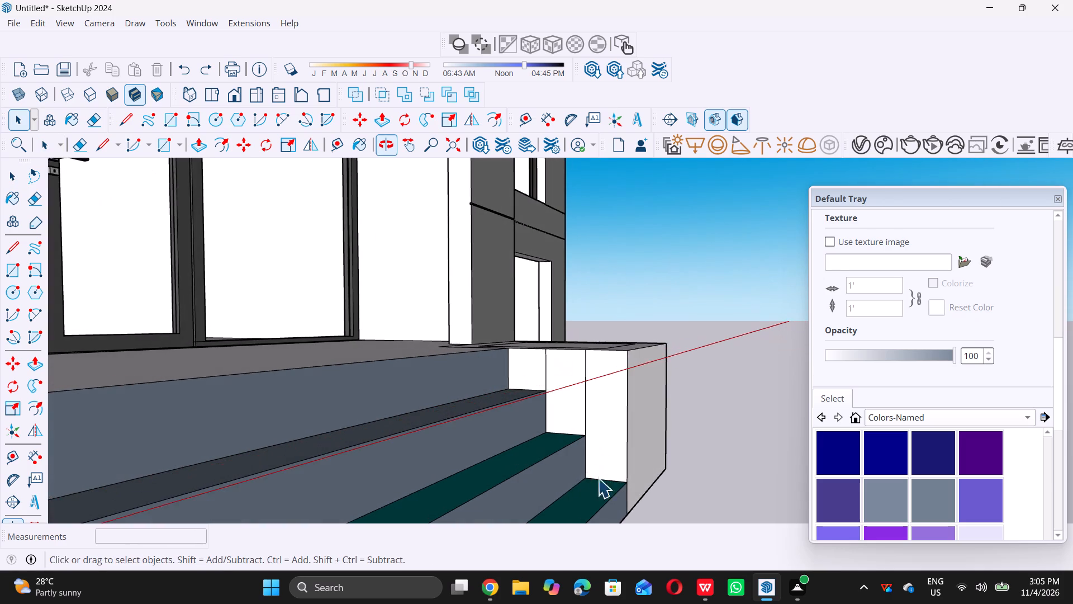
pyautogui.scroll(-6, 540, 429)
pyautogui.moveTo(543, 406); pyautogui.dragTo(634, 479, button='middle')
pyautogui.scroll(7, 636, 464)
pyautogui.moveTo(609, 438); pyautogui.dragTo(616, 367, button='middle')
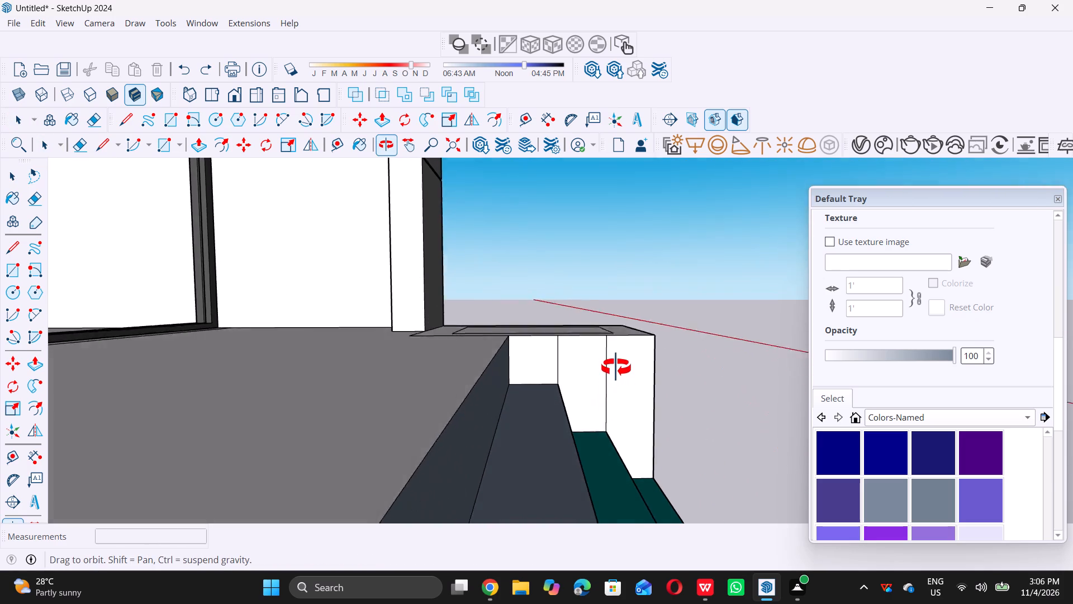
pyautogui.moveTo(616, 367); pyautogui.dragTo(614, 364, button='middle')
pyautogui.middleClick(610, 351)
pyautogui.moveTo(610, 351); pyautogui.dragTo(601, 365, button='middle')
pyautogui.moveTo(595, 372); pyautogui.dragTo(541, 421, button='middle')
pyautogui.scroll(-1, 371, 421)
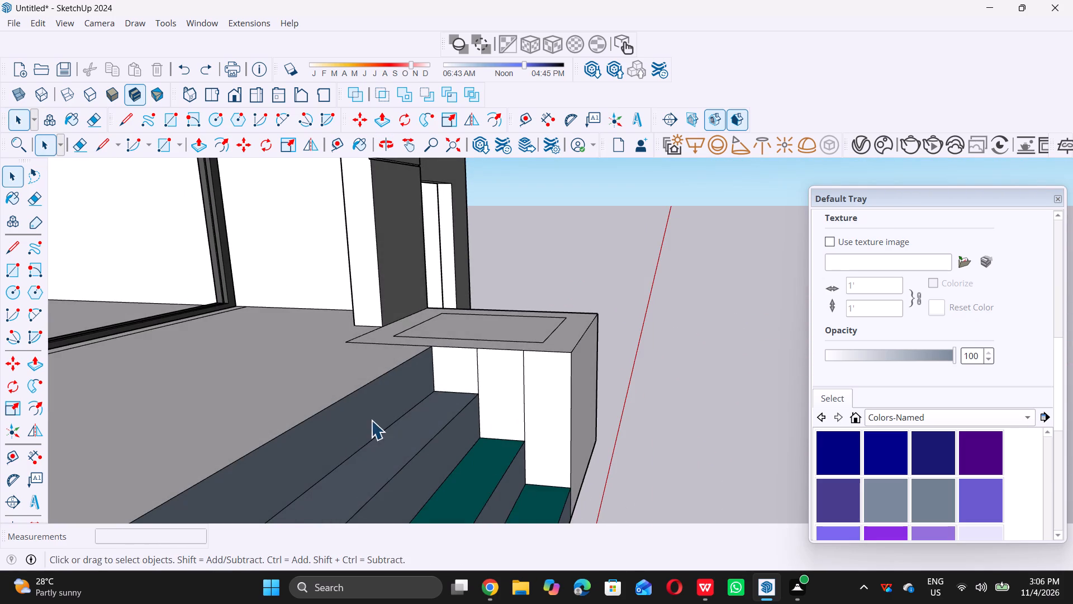
pyautogui.scroll(-15, 371, 420)
pyautogui.middleClick(557, 456)
pyautogui.scroll(6, 512, 426)
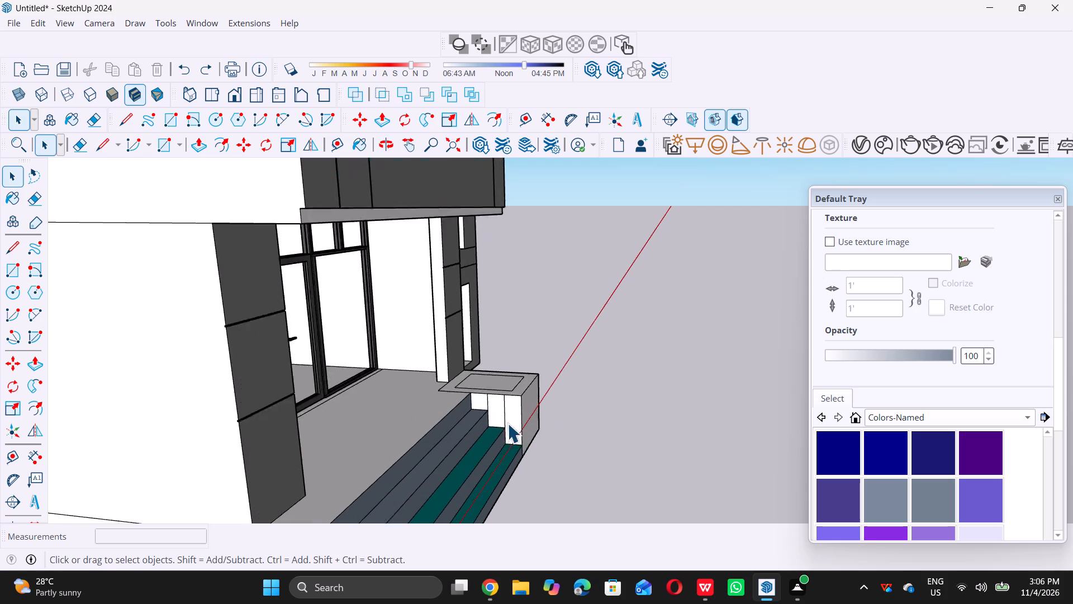
# Examine the side block's top and inner side against the steps and landing, and the whole tower from the back and front.
pyautogui.scroll(12, 475, 423)
pyautogui.moveTo(464, 417); pyautogui.dragTo(512, 435, button='middle')
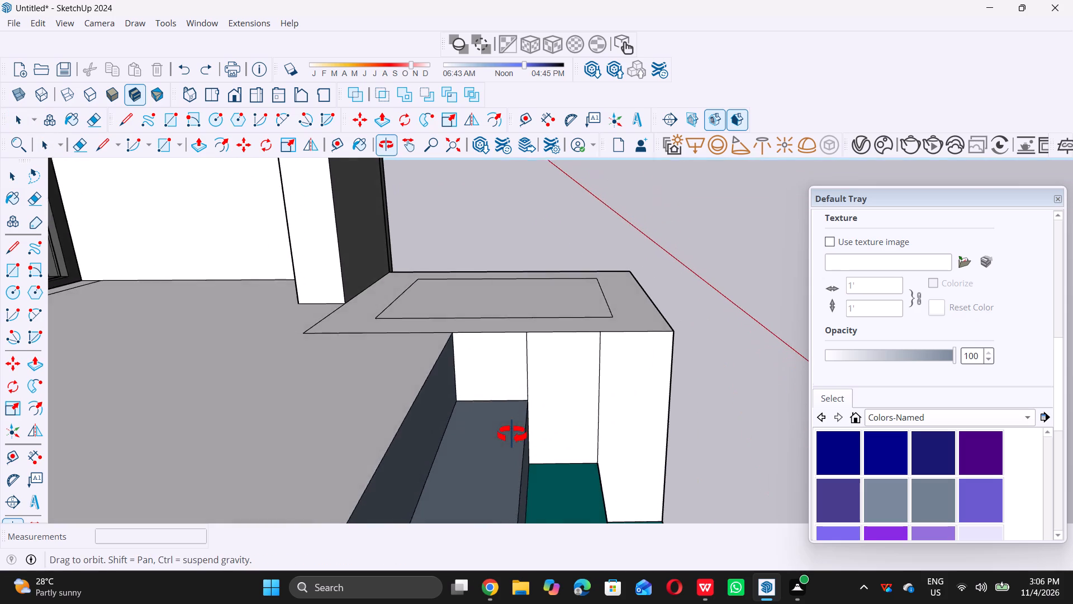
pyautogui.moveTo(512, 435); pyautogui.dragTo(545, 452, button='middle')
pyautogui.scroll(-4, 500, 427)
pyautogui.moveTo(491, 451); pyautogui.dragTo(630, 483, button='middle')
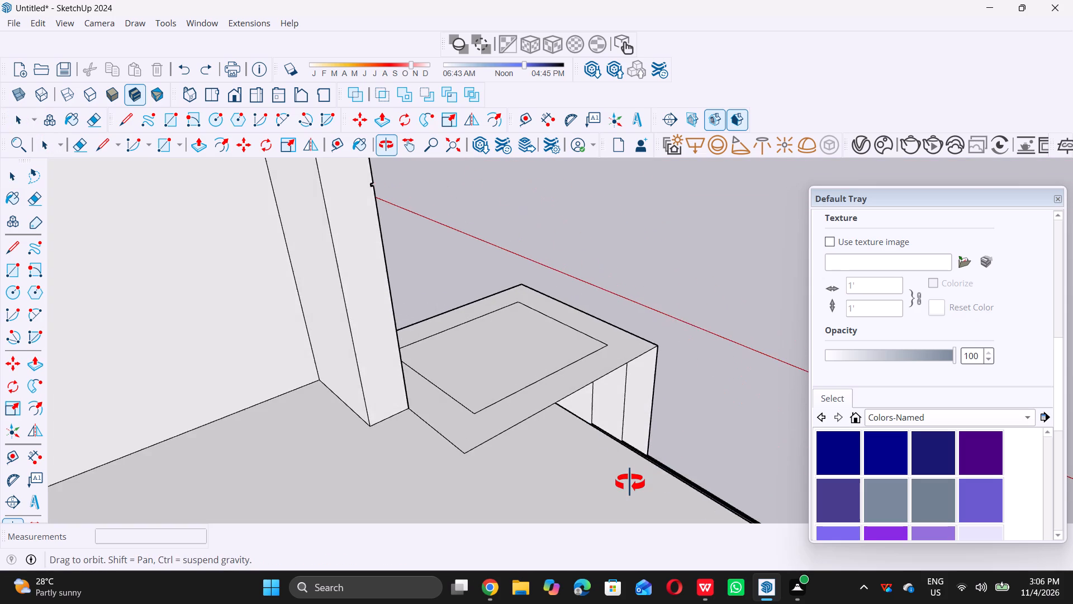
pyautogui.moveTo(630, 483); pyautogui.dragTo(585, 493, button='middle')
pyautogui.scroll(6, 585, 461)
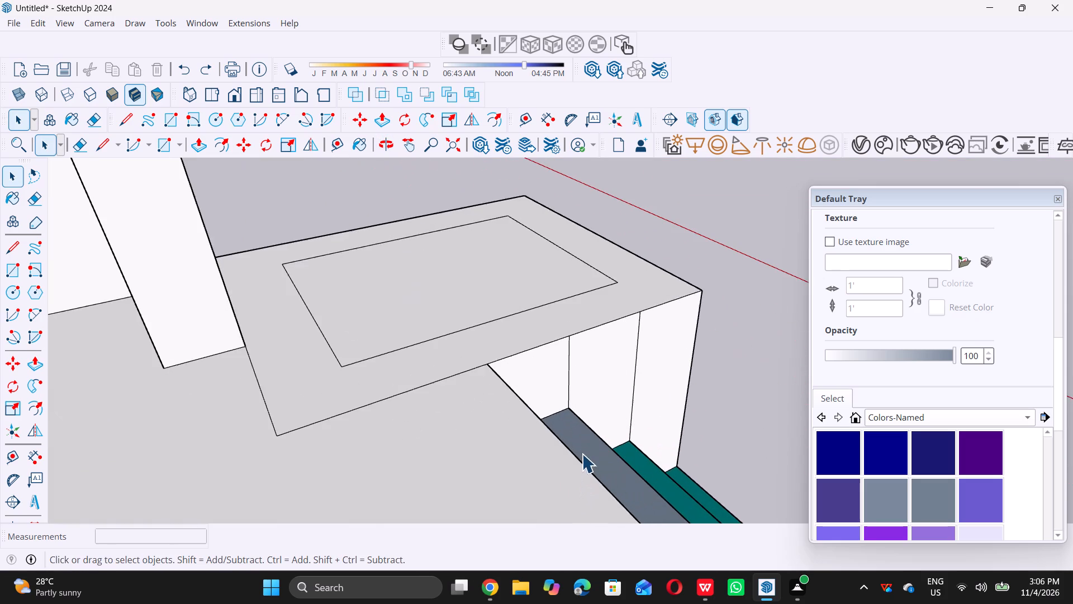
pyautogui.scroll(13, 625, 418)
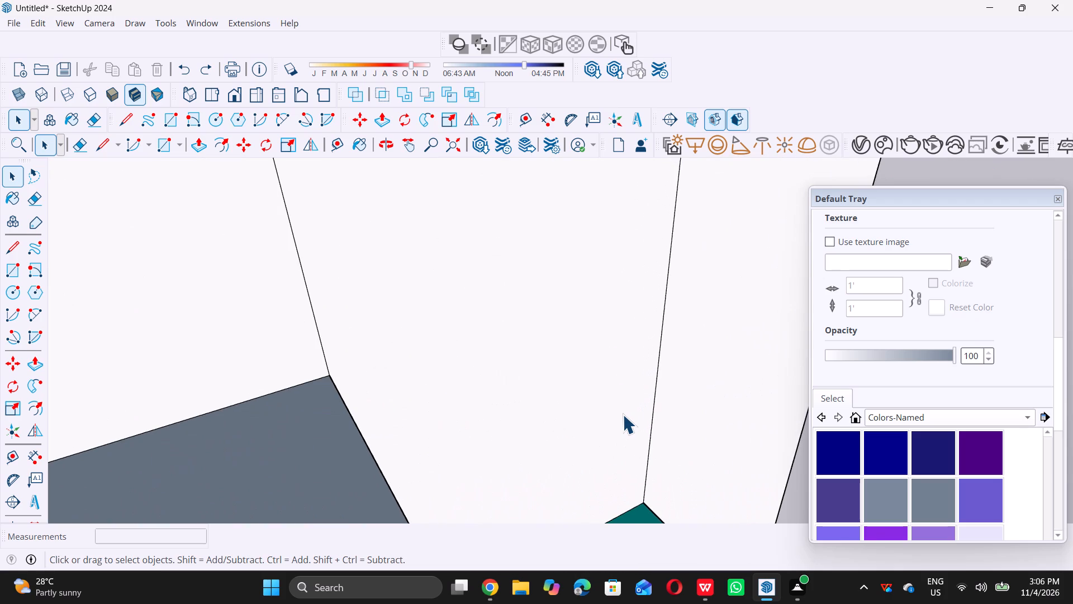
pyautogui.scroll(-7, 623, 414)
pyautogui.scroll(-20, 526, 425)
pyautogui.scroll(-2, 526, 425)
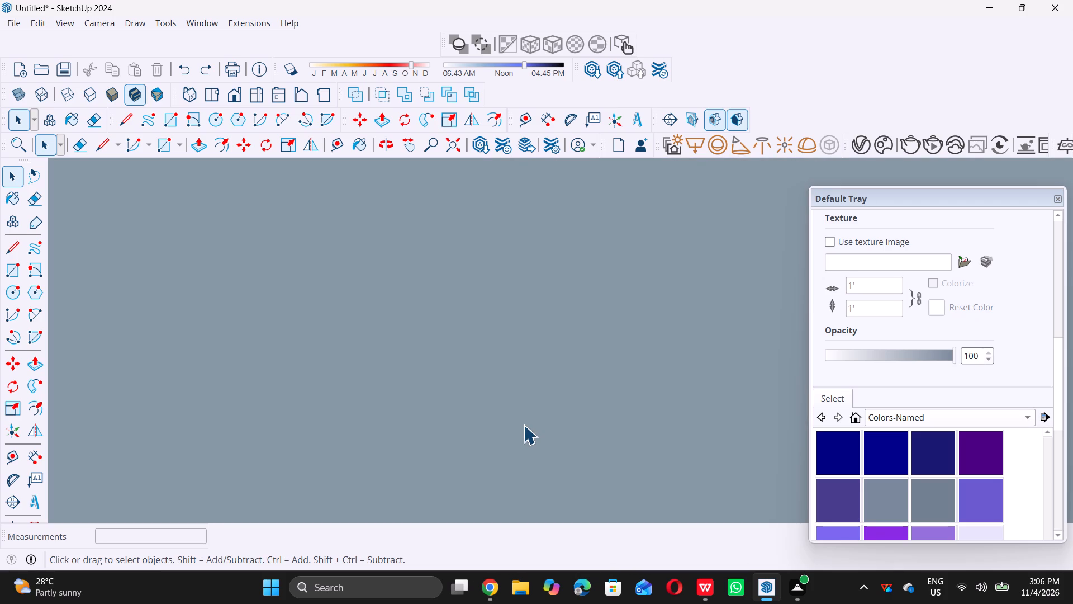
pyautogui.scroll(-15, 524, 425)
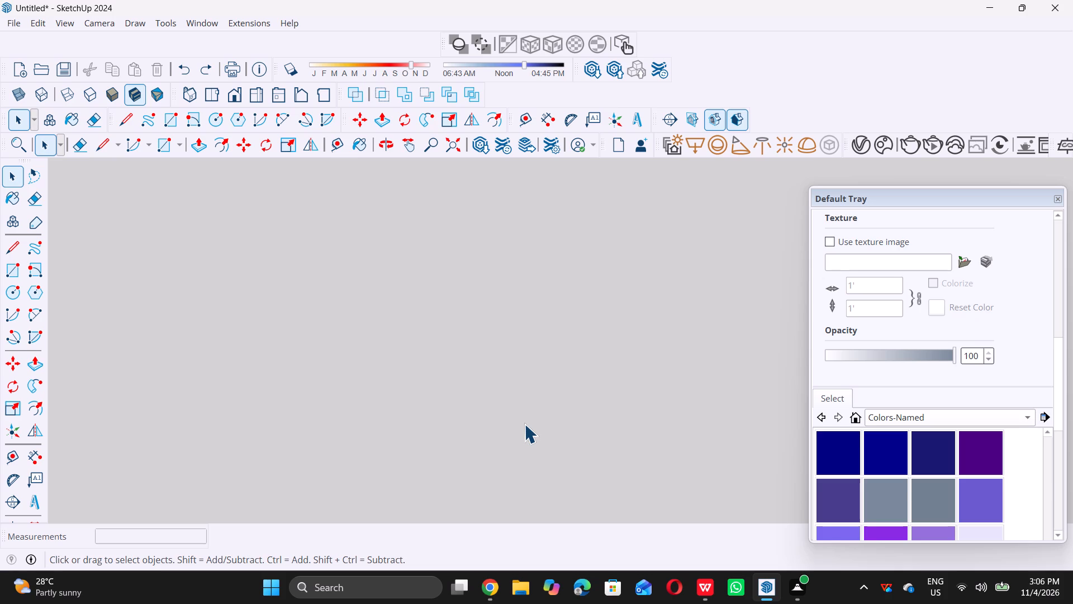
pyautogui.scroll(-7, 525, 422)
pyautogui.scroll(-20, 638, 361)
pyautogui.scroll(-10, 638, 361)
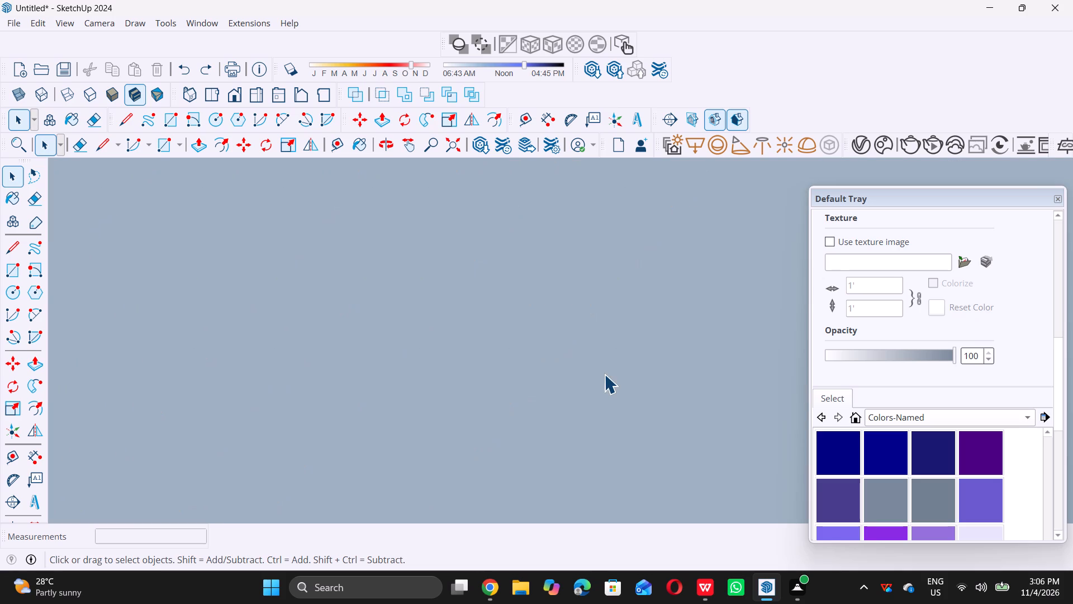
pyautogui.scroll(-20, 604, 374)
pyautogui.scroll(-11, 604, 374)
pyautogui.scroll(-20, 606, 386)
pyautogui.scroll(-11, 606, 386)
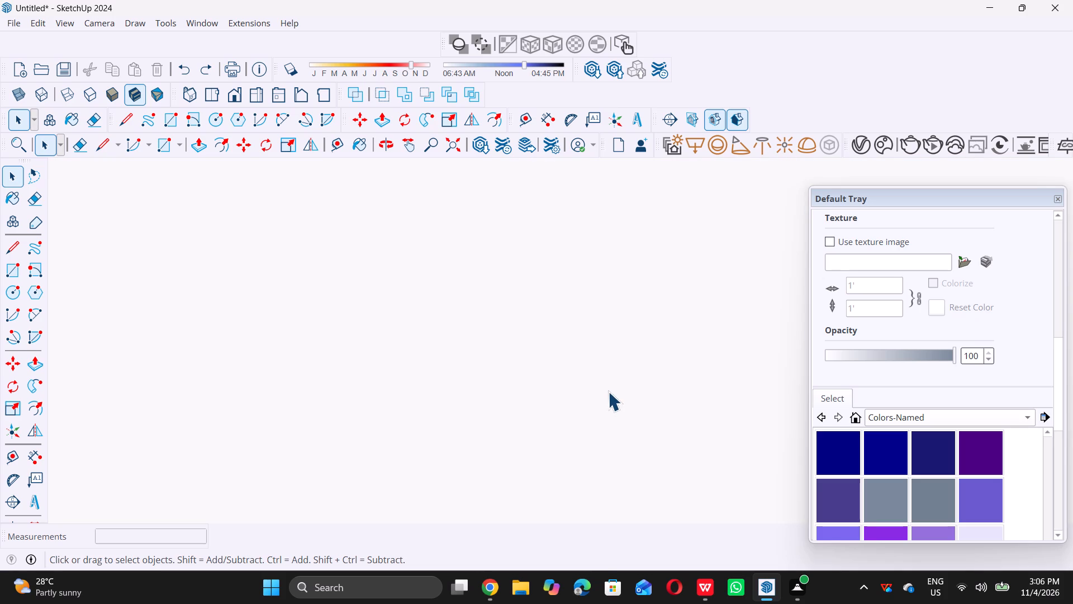
pyautogui.scroll(-20, 608, 391)
pyautogui.scroll(-10, 608, 391)
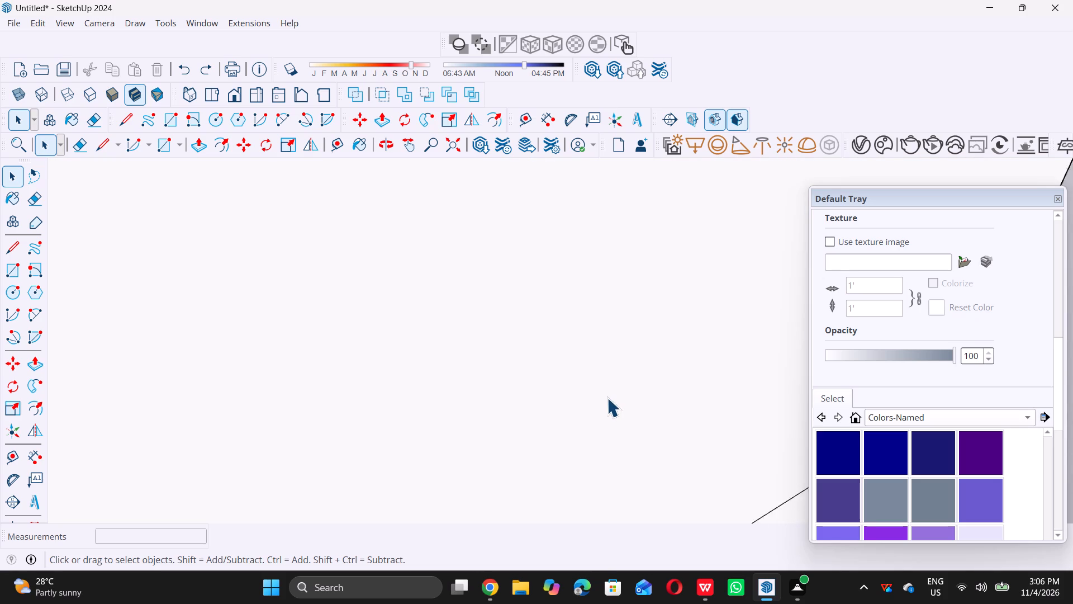
pyautogui.scroll(-20, 607, 398)
pyautogui.scroll(-10, 607, 398)
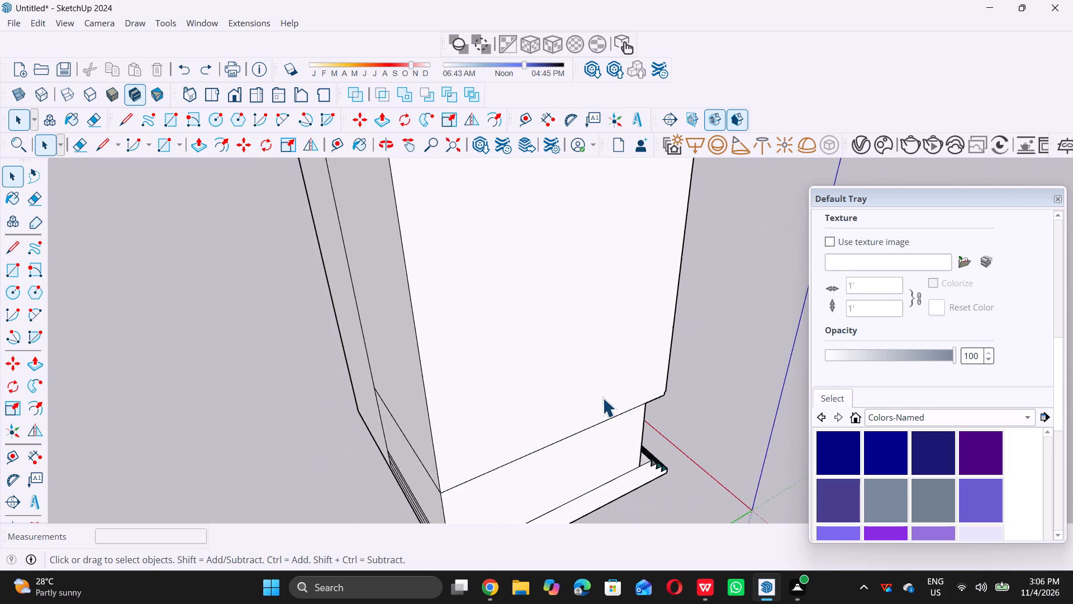
pyautogui.scroll(-16, 602, 398)
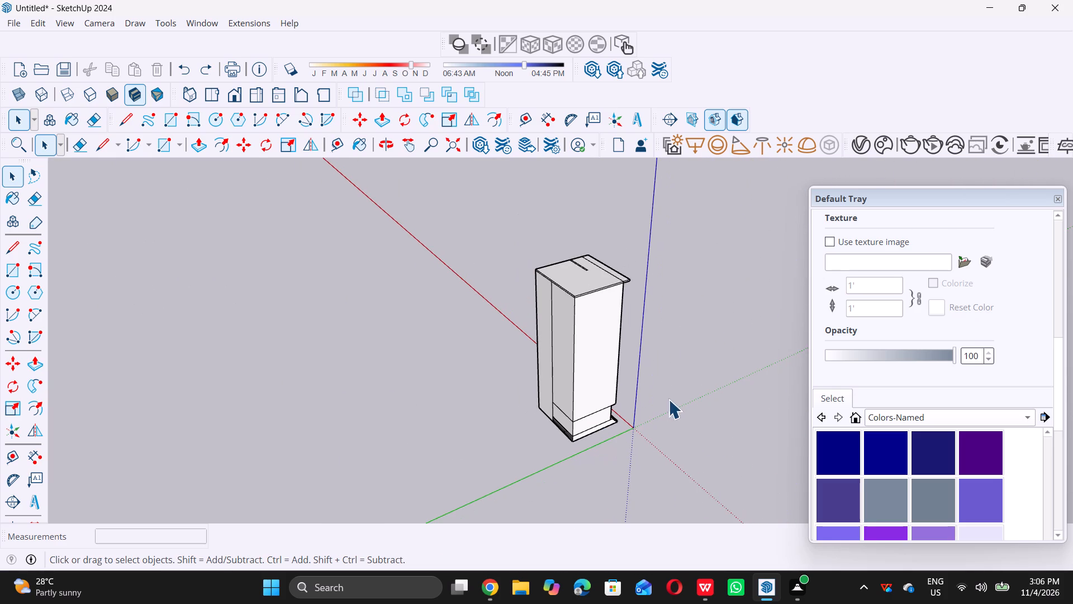
pyautogui.moveTo(676, 383); pyautogui.dragTo(596, 359, button='middle')
pyautogui.moveTo(623, 436); pyautogui.dragTo(488, 418, button='middle')
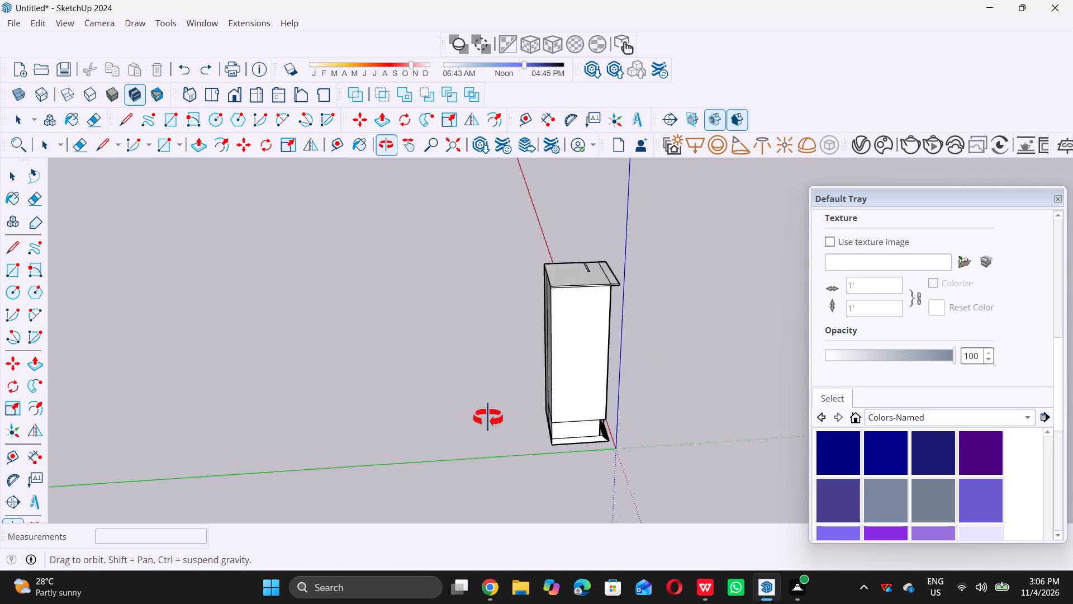
pyautogui.moveTo(488, 418); pyautogui.dragTo(314, 419, button='middle')
pyautogui.moveTo(701, 451); pyautogui.dragTo(558, 387, button='middle')
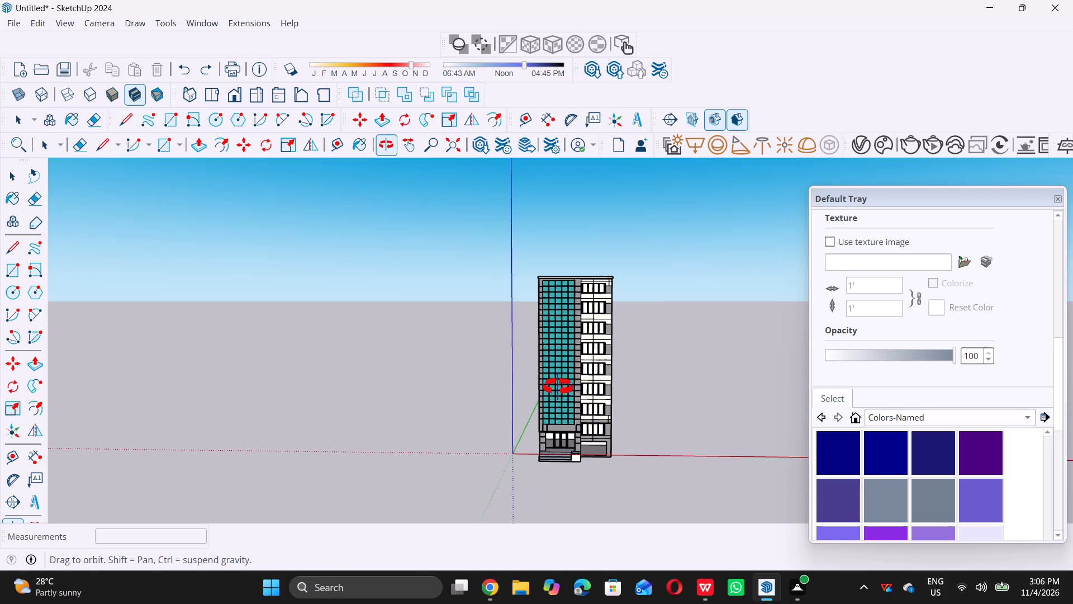
pyautogui.moveTo(558, 387); pyautogui.dragTo(557, 387, button='middle')
# Push the inner offset rectangle on the side block's top down about 2' 4 1/2" to hollow the block into a planter-like box.
pyautogui.scroll(7, 576, 417)
pyautogui.scroll(-5, 581, 397)
pyautogui.scroll(6, 558, 457)
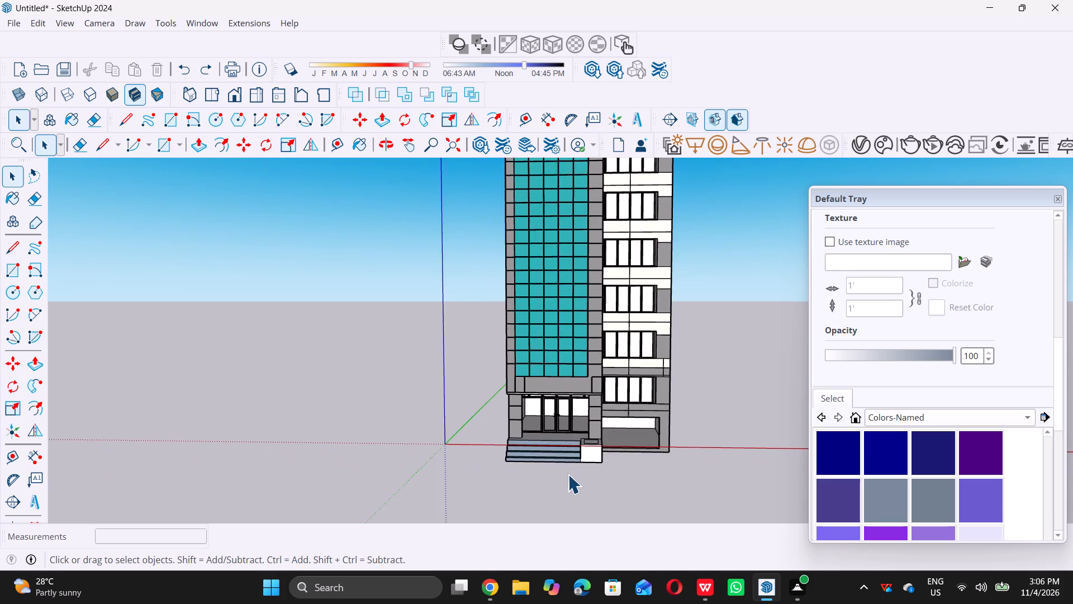
pyautogui.scroll(5, 569, 473)
pyautogui.scroll(-7, 462, 425)
pyautogui.moveTo(548, 440); pyautogui.dragTo(542, 523, button='middle')
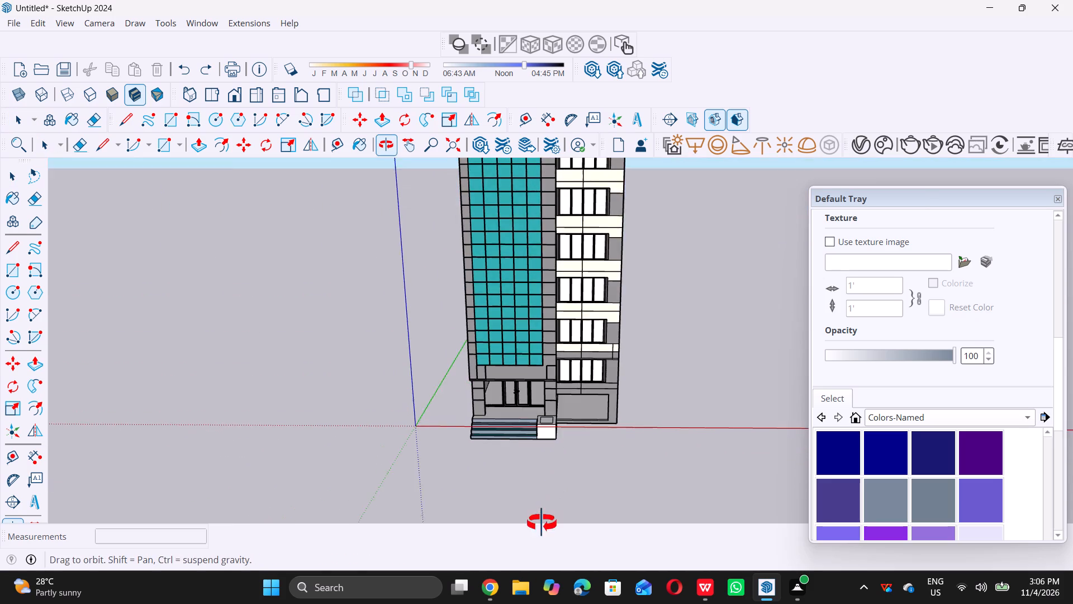
pyautogui.moveTo(542, 523); pyautogui.dragTo(540, 525, button='middle')
pyautogui.scroll(6, 606, 428)
pyautogui.scroll(15, 542, 415)
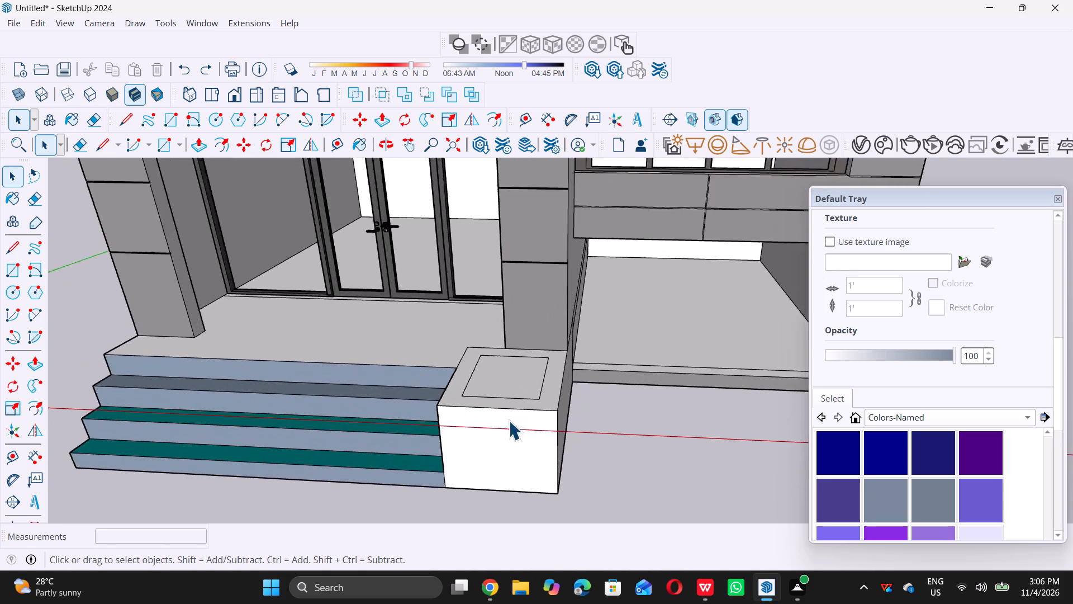
pyautogui.scroll(6, 509, 421)
pyautogui.click(512, 352)
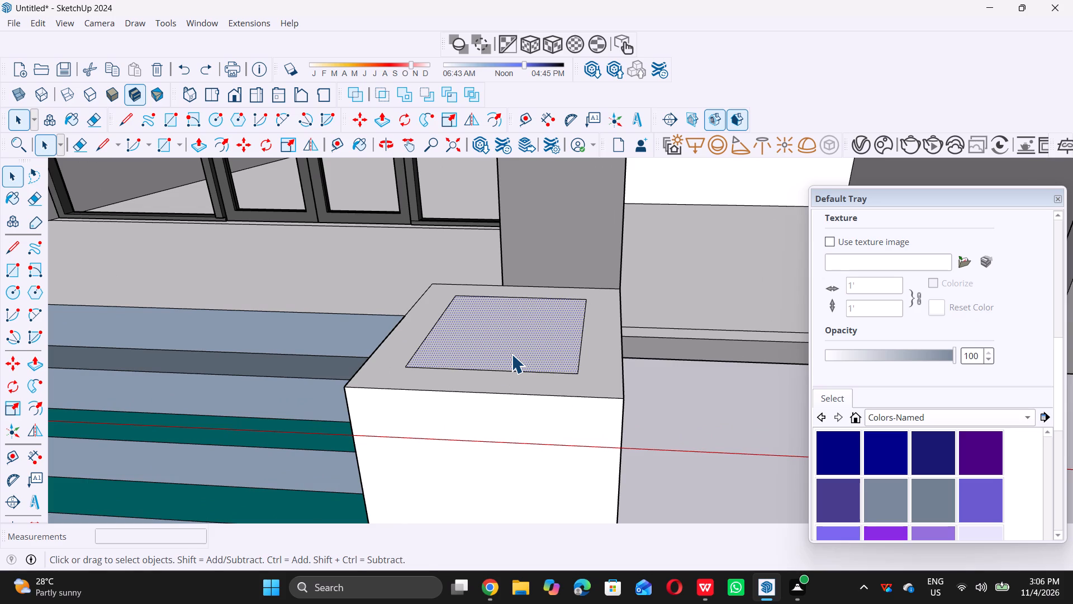
pyautogui.press('p')
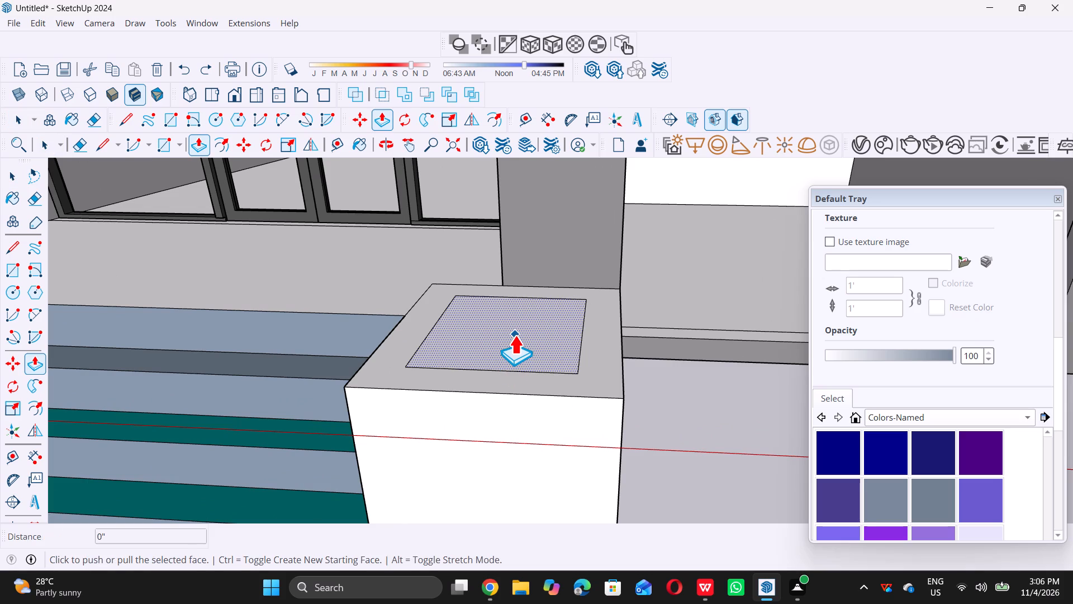
pyautogui.click(515, 334)
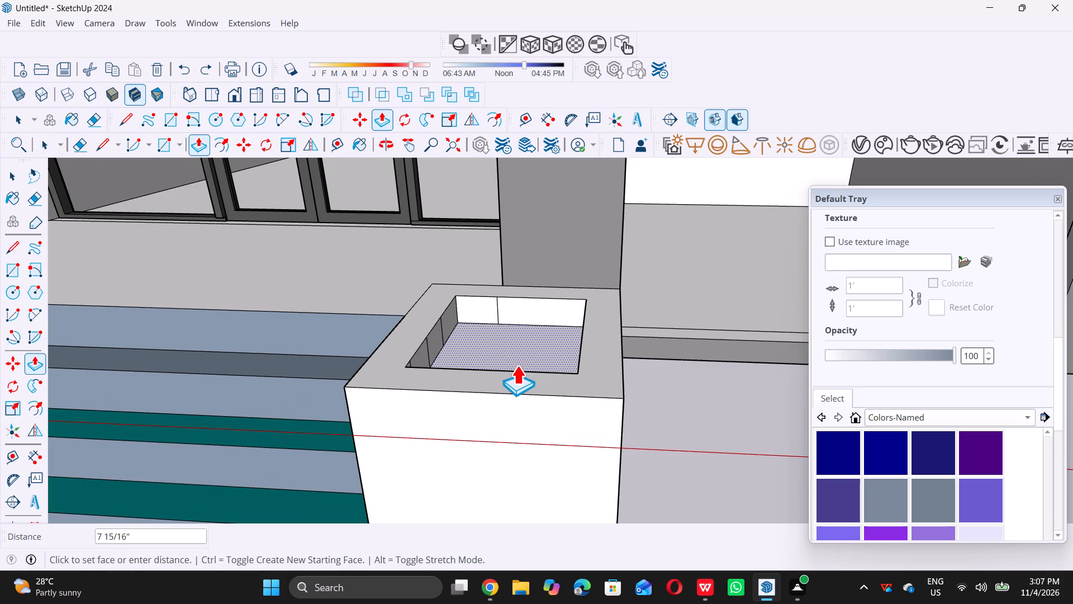
pyautogui.click(529, 438)
pyautogui.press('space')
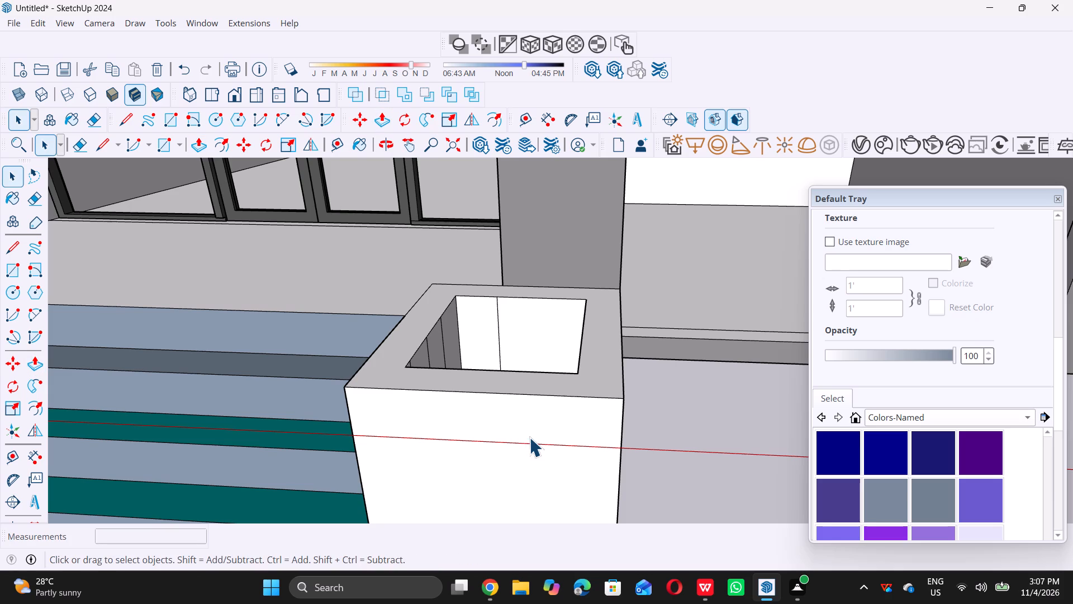
pyautogui.click(664, 456)
pyautogui.doubleClick(668, 460)
# Erase the stray vertical edges dividing the inner walls of the side block's recess.
pyautogui.scroll(-1, 572, 360)
pyautogui.moveTo(571, 359); pyautogui.dragTo(578, 374, button='middle')
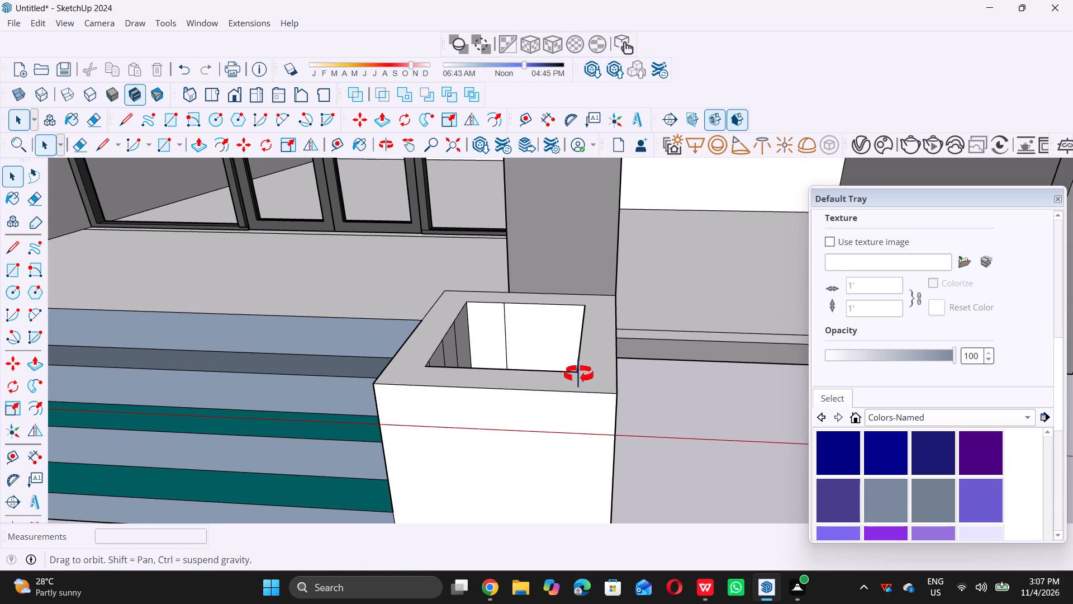
pyautogui.moveTo(578, 374); pyautogui.dragTo(547, 475, button='middle')
pyautogui.scroll(-4, 533, 391)
pyautogui.moveTo(497, 398); pyautogui.dragTo(349, 464, button='middle')
pyautogui.scroll(-1, 497, 398)
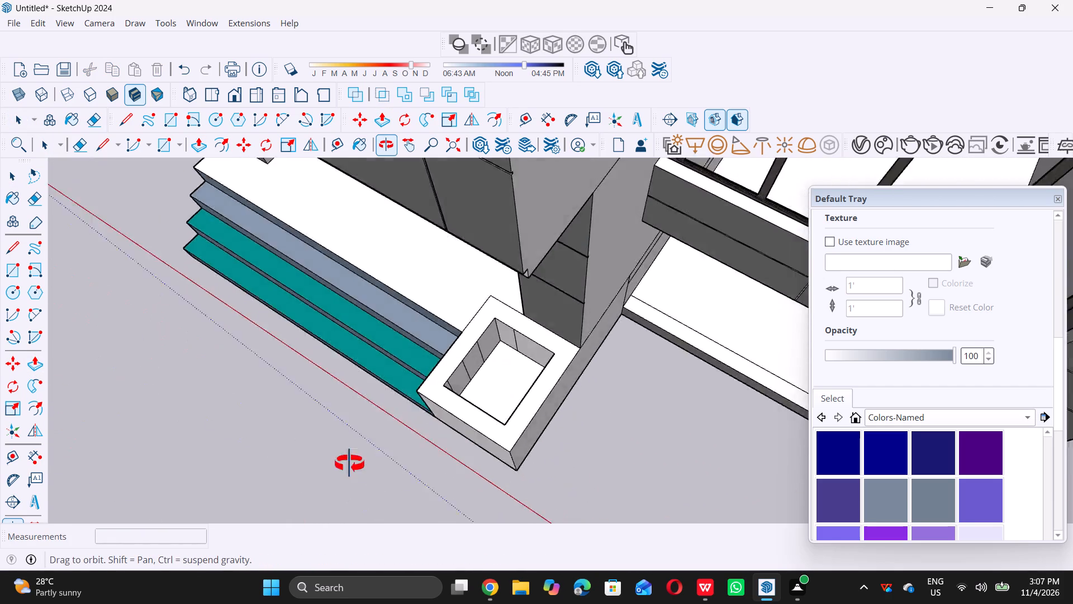
pyautogui.moveTo(468, 388); pyautogui.dragTo(429, 385, button='middle')
pyautogui.middleClick(425, 385)
pyautogui.scroll(6, 468, 361)
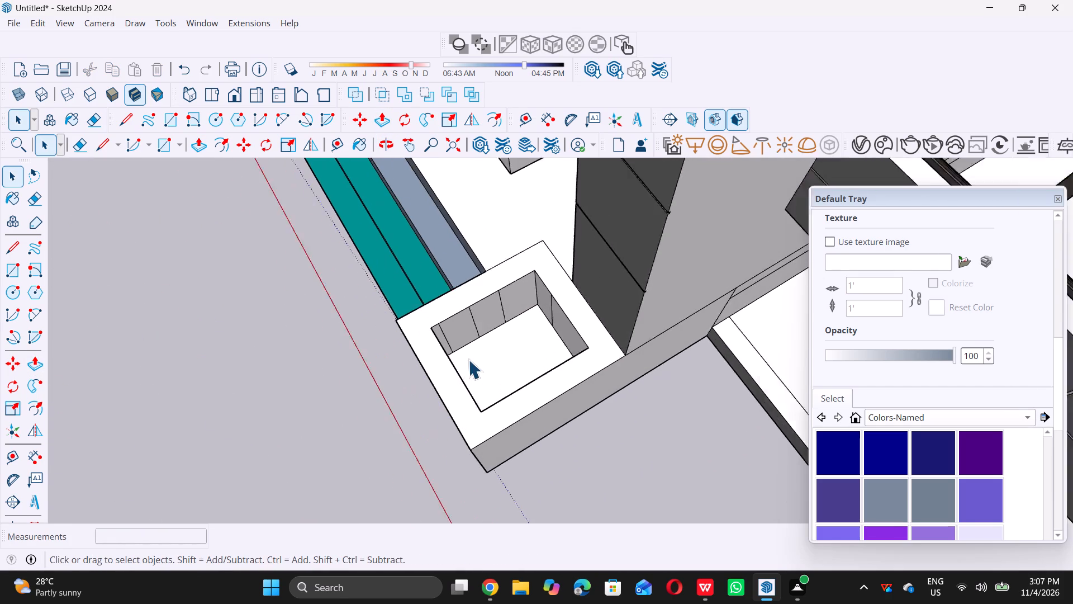
pyautogui.moveTo(466, 358); pyautogui.dragTo(445, 355, button='middle')
pyautogui.scroll(1, 445, 355)
pyautogui.scroll(6, 498, 363)
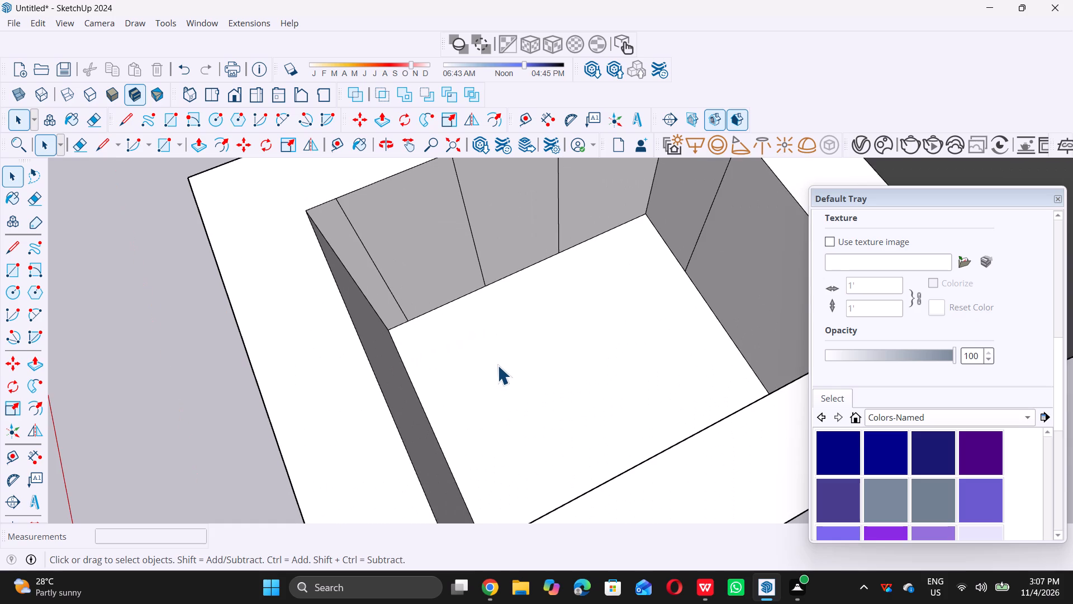
pyautogui.press('e')
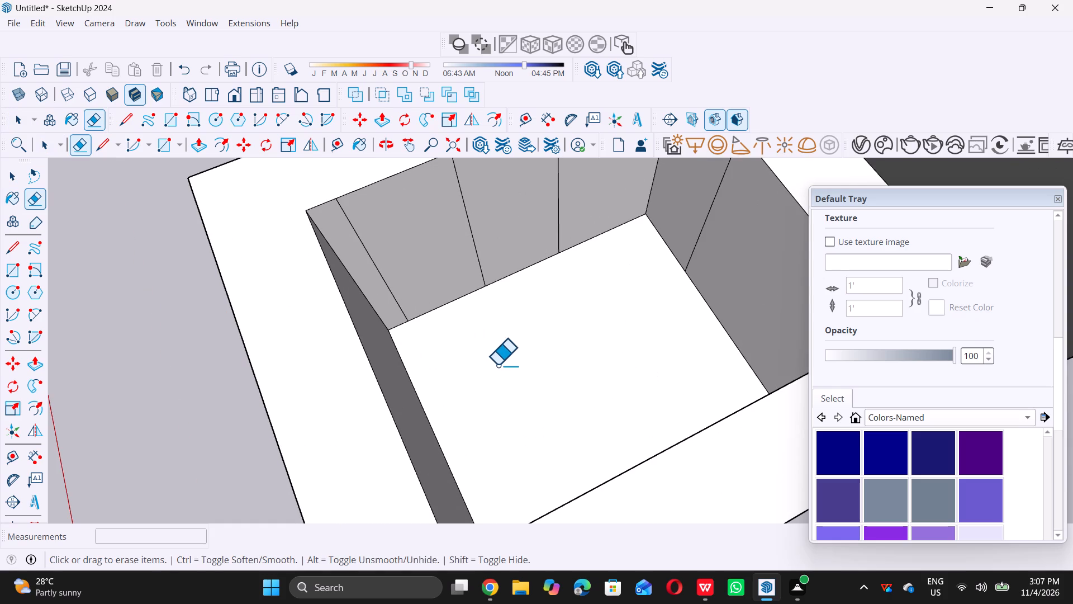
pyautogui.moveTo(405, 277); pyautogui.dragTo(440, 264)
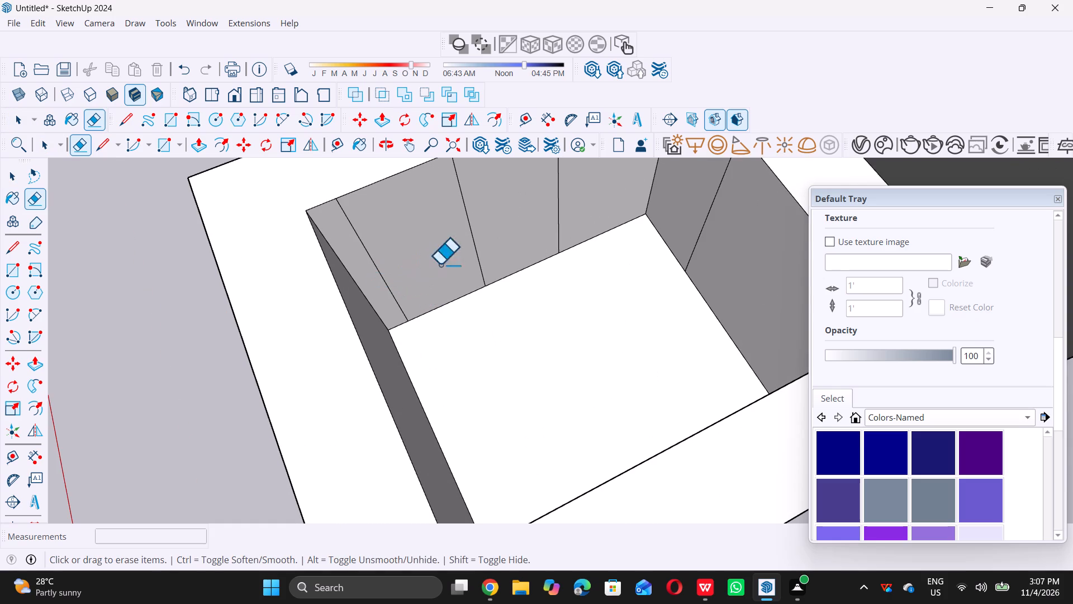
pyautogui.moveTo(440, 264); pyautogui.dragTo(581, 227)
pyautogui.doubleClick(384, 275)
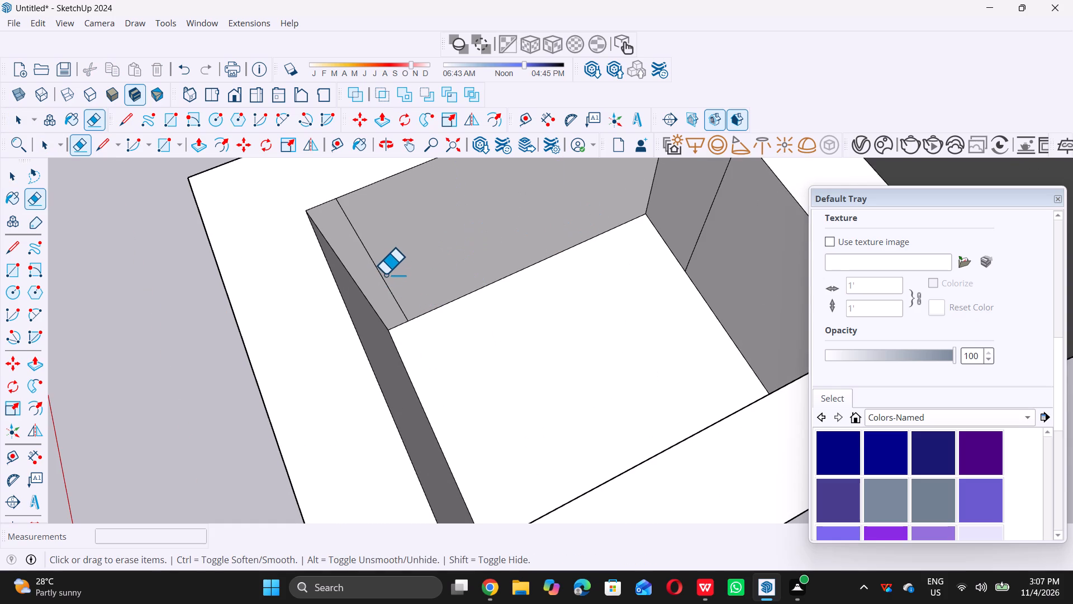
pyautogui.click(378, 276)
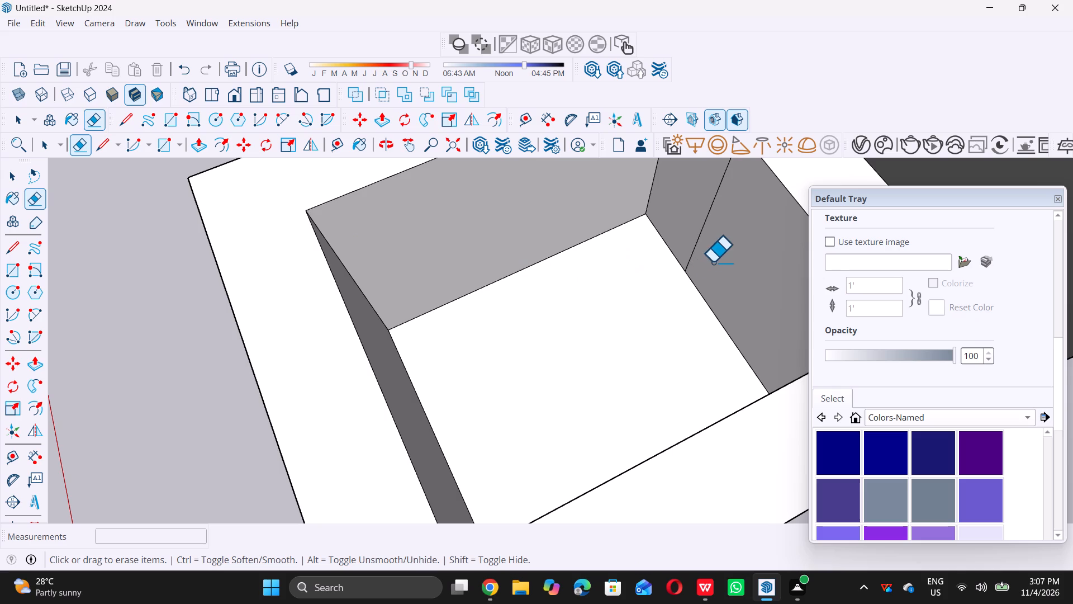
pyautogui.tripleClick(703, 223)
# Examine the hollowed side block beside the entrance steps from the front and the whole tower from farther away.
pyautogui.scroll(-1, 661, 254)
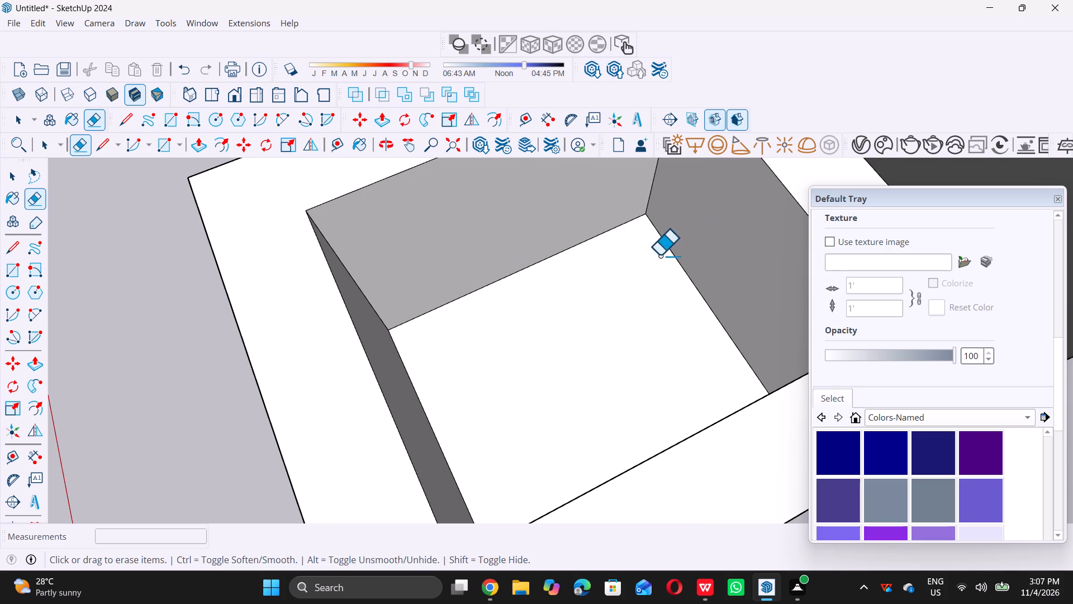
pyautogui.scroll(-18, 659, 255)
pyautogui.moveTo(507, 412); pyautogui.dragTo(790, 315, button='middle')
pyautogui.scroll(1, 791, 315)
pyautogui.scroll(-6, 791, 315)
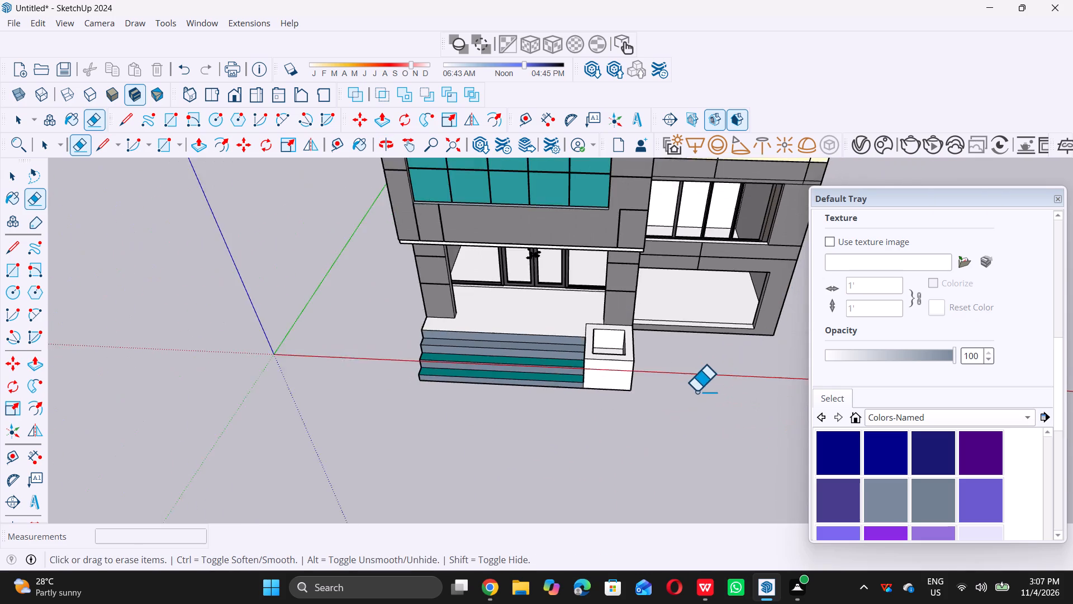
pyautogui.scroll(-7, 696, 391)
pyautogui.moveTo(654, 437); pyautogui.dragTo(654, 399, button='middle')
pyautogui.scroll(-5, 647, 399)
pyautogui.moveTo(644, 451); pyautogui.dragTo(641, 412, button='middle')
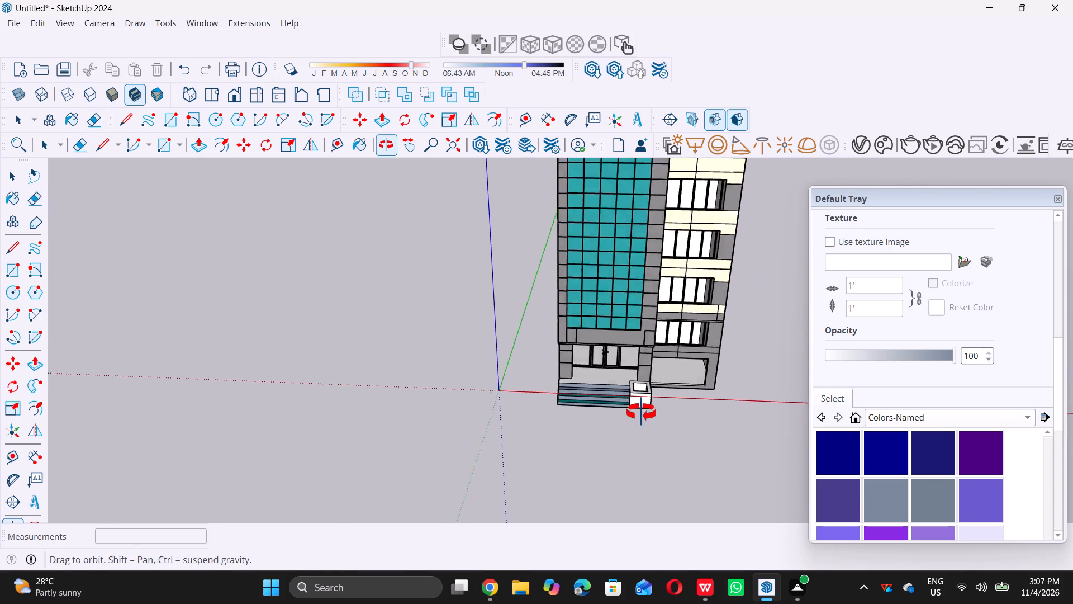
pyautogui.moveTo(641, 412); pyautogui.dragTo(639, 402, button='middle')
pyautogui.scroll(6, 635, 449)
pyautogui.press('space')
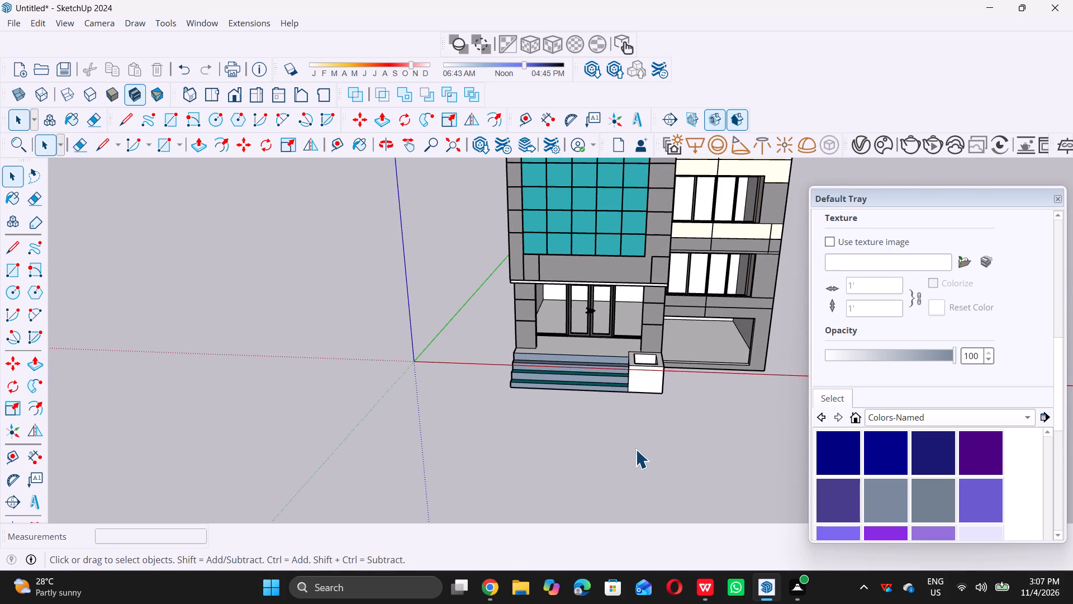
pyautogui.scroll(-16, 552, 454)
pyautogui.scroll(-1, 487, 464)
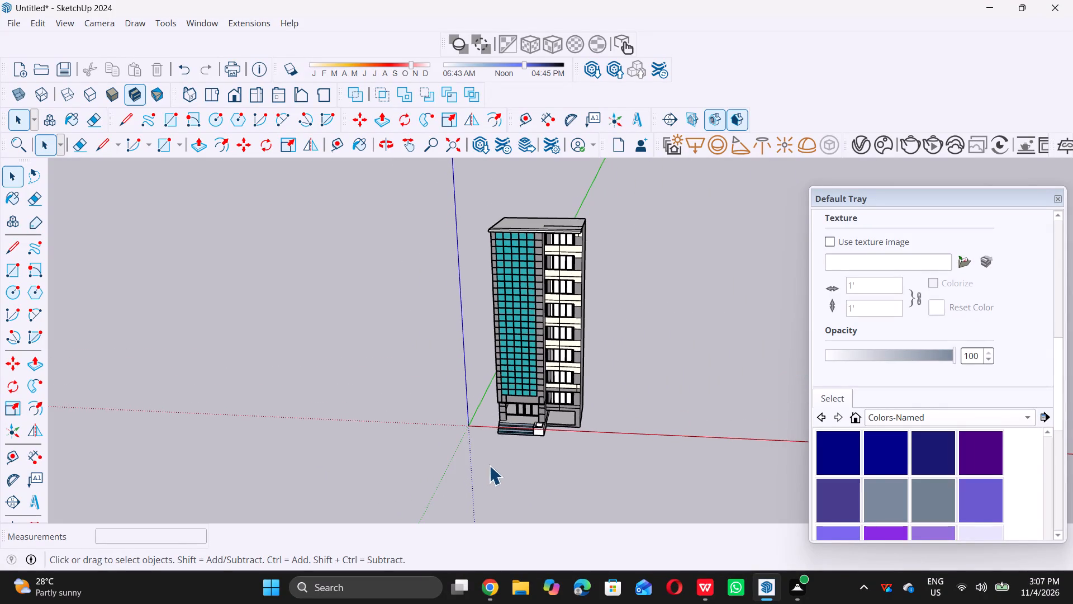
# Search the 3D Warehouse model library for "plants", replacing the previous search term.
pyautogui.moveTo(485, 476); pyautogui.dragTo(524, 412, button='middle')
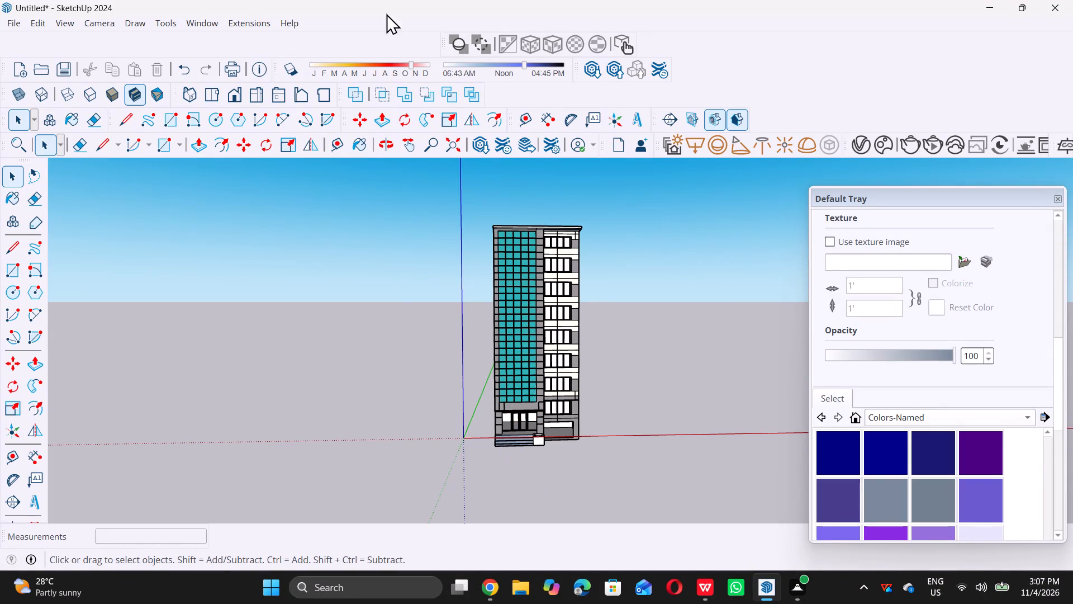
pyautogui.click(482, 151)
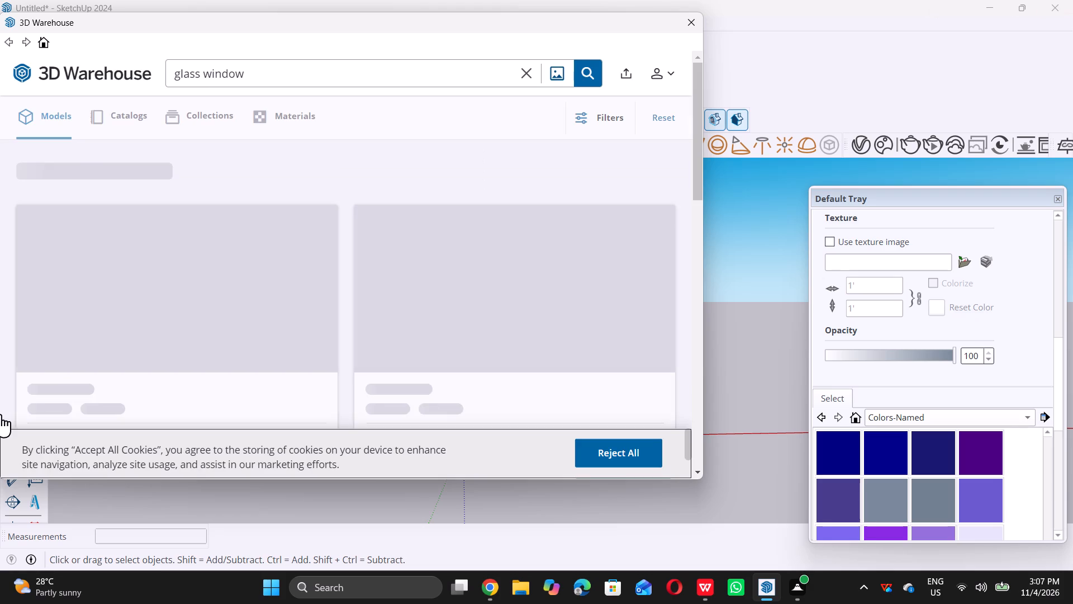
pyautogui.tripleClick(316, 76)
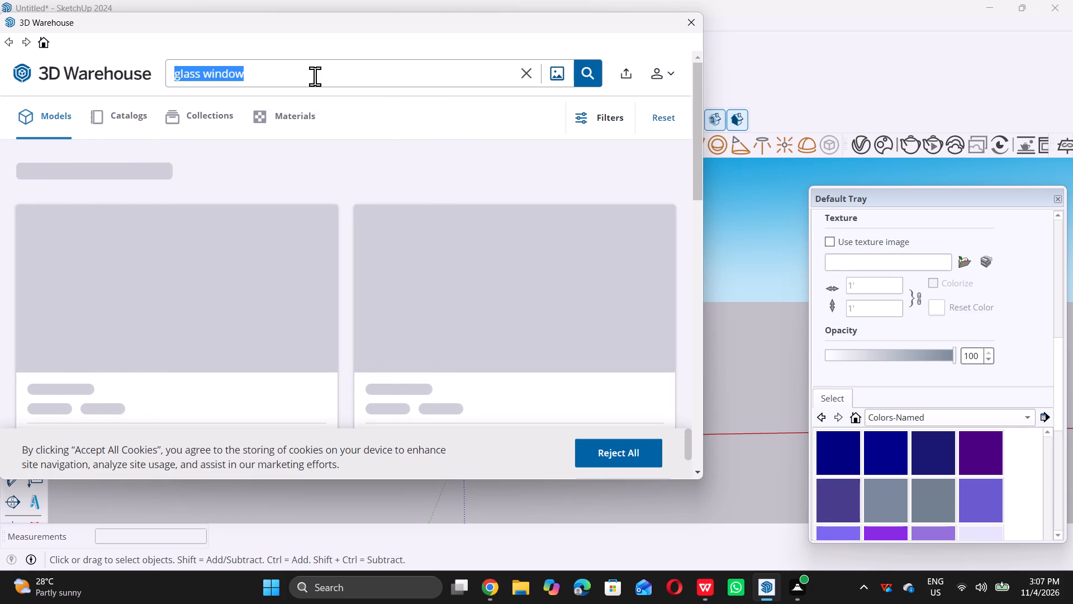
pyautogui.press('BackSpace')
pyautogui.press('BackSpace')
pyautogui.press('BackSpace')
pyautogui.press('BackSpace')
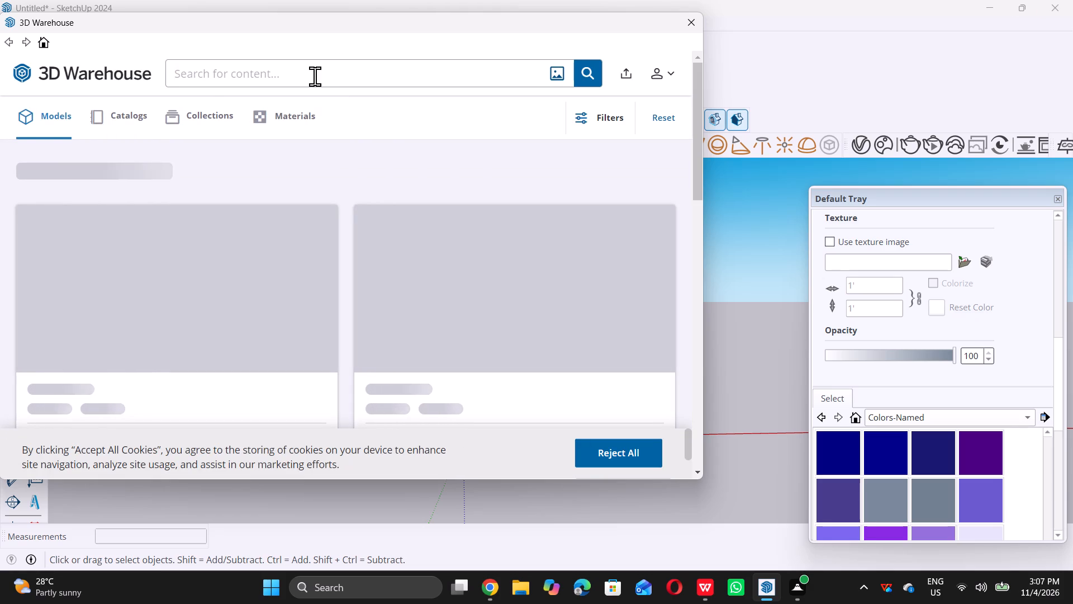
pyautogui.press('p')
pyautogui.press('l')
pyautogui.press('a')
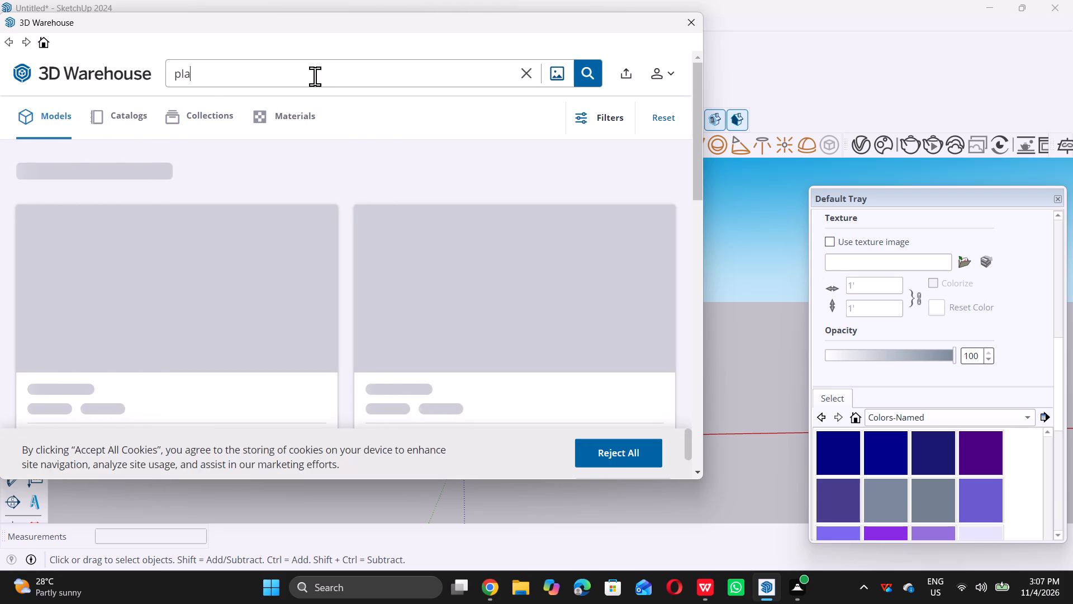
pyautogui.press('n')
pyautogui.write('ts')
pyautogui.press('Return')
pyautogui.doubleClick(200, 70)
pyautogui.doubleClick(201, 71)
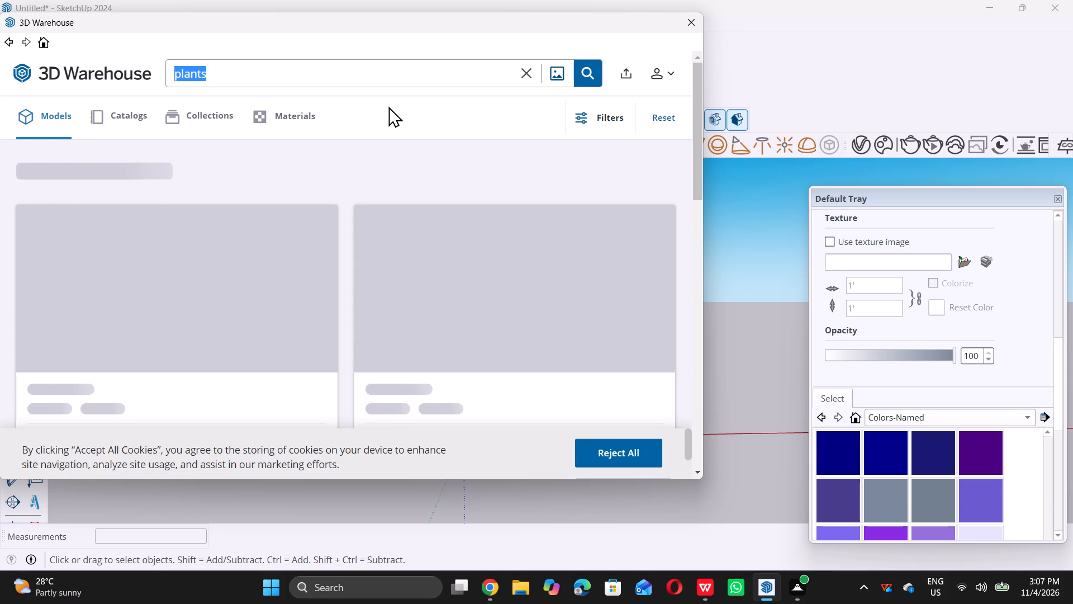
pyautogui.press('Return')
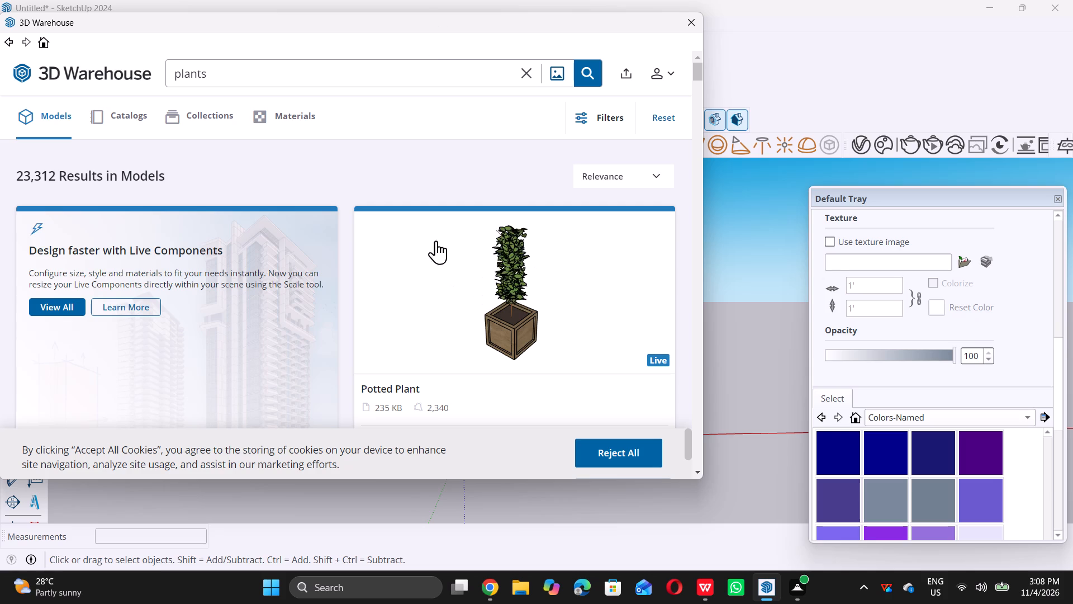
# Browse the plant models in the search results for planting that suits the hollowed side block beside the entrance steps.
pyautogui.scroll(-5, 477, 306)
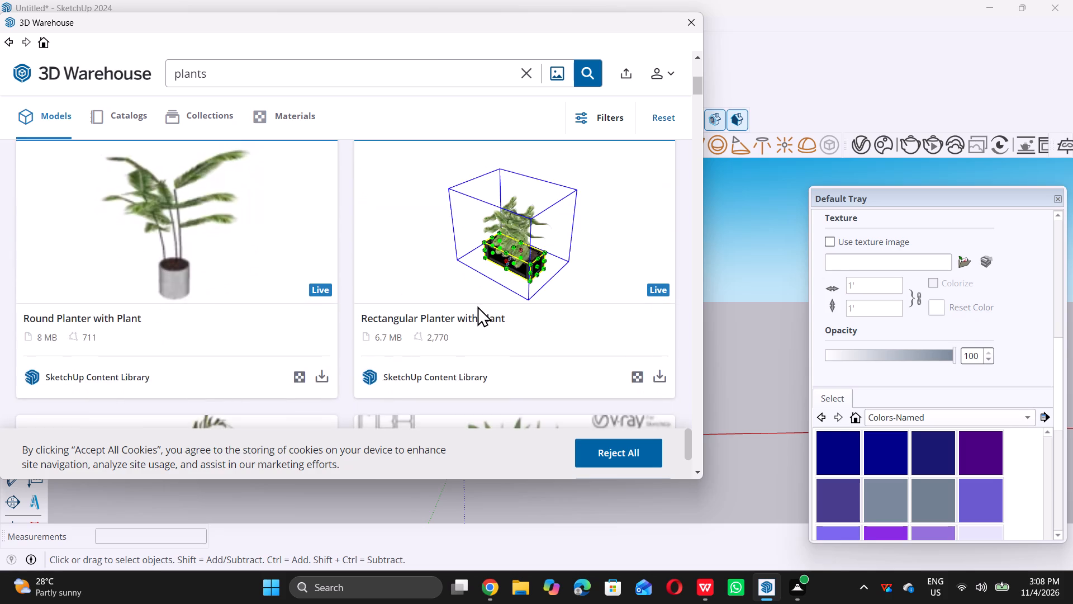
pyautogui.scroll(-5, 477, 306)
pyautogui.scroll(6, 477, 306)
pyautogui.scroll(-1, 477, 306)
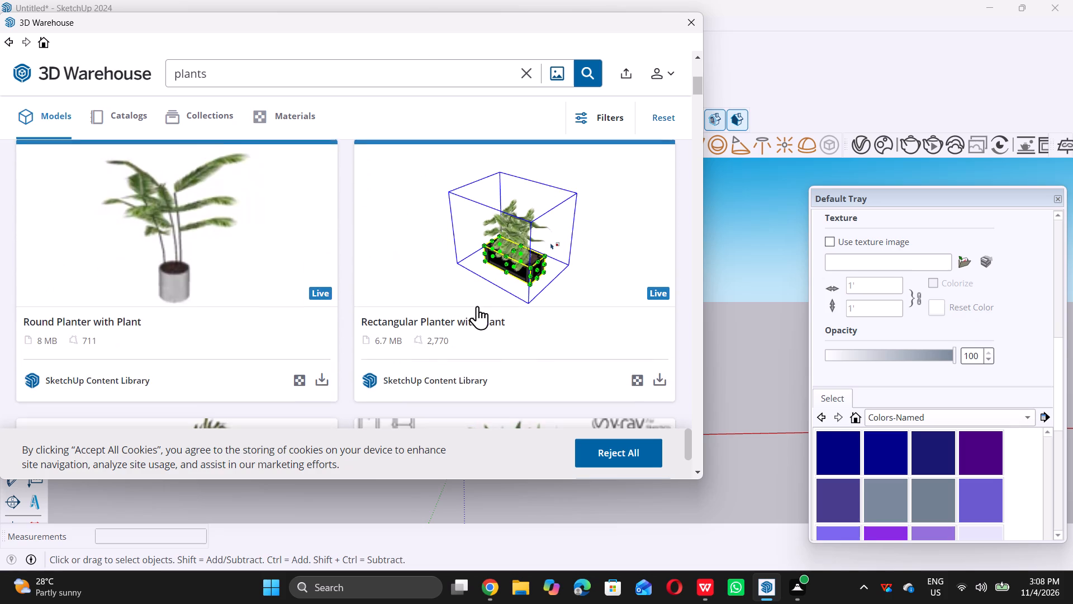
pyautogui.scroll(-4, 477, 306)
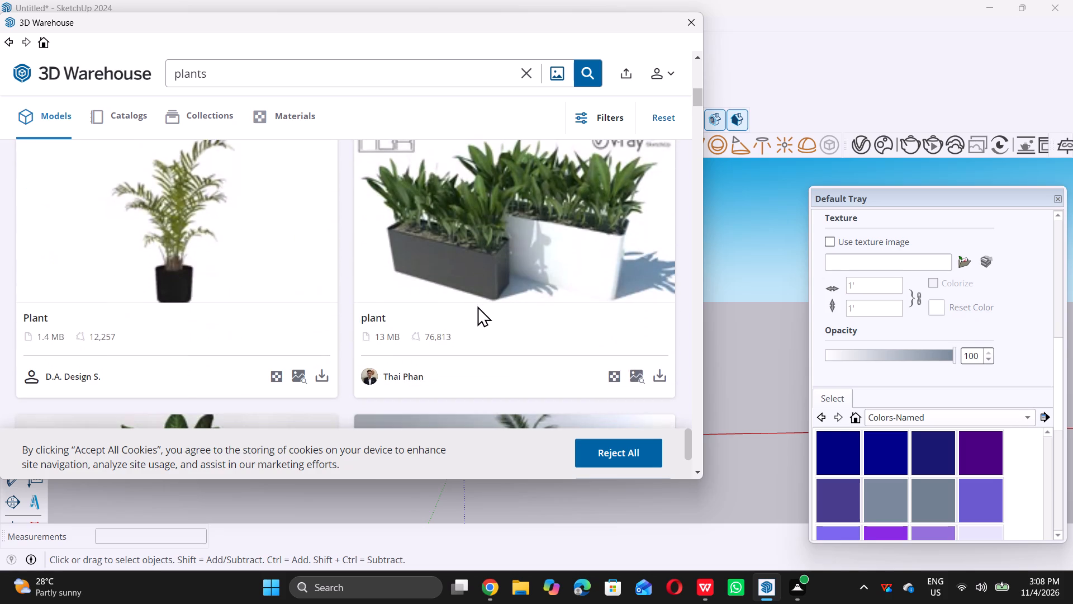
pyautogui.scroll(-7, 477, 306)
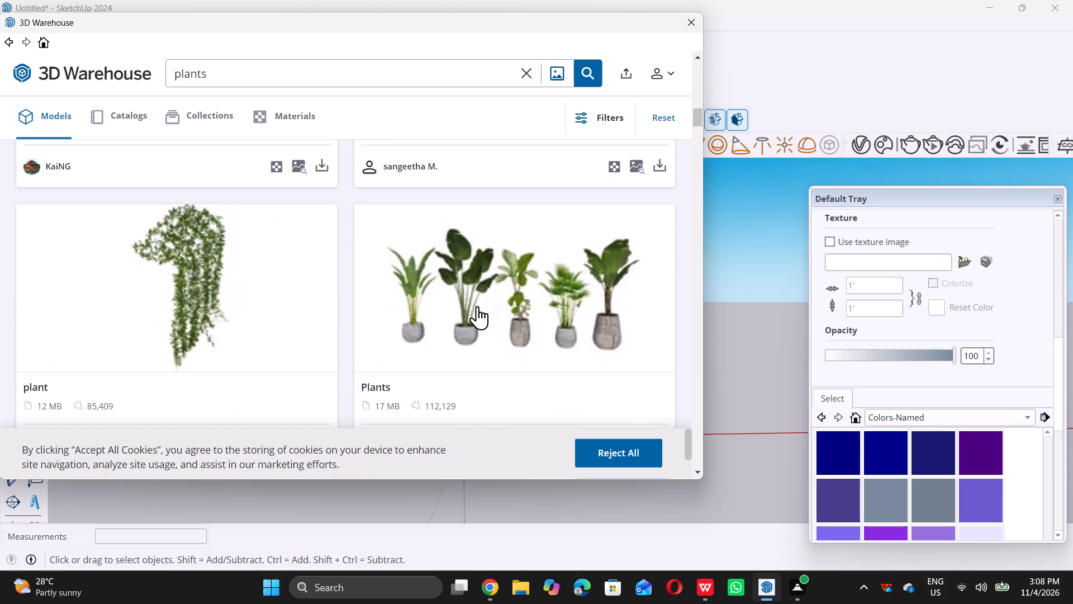
pyautogui.scroll(-7, 477, 306)
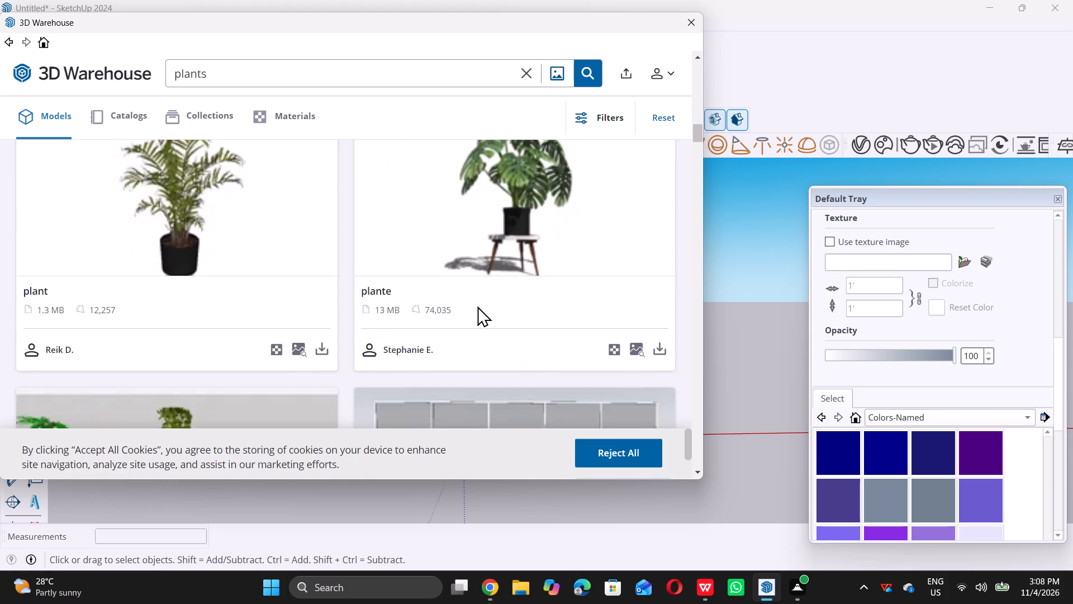
pyautogui.scroll(-3, 477, 306)
pyautogui.scroll(2, 477, 306)
pyautogui.scroll(-5, 477, 306)
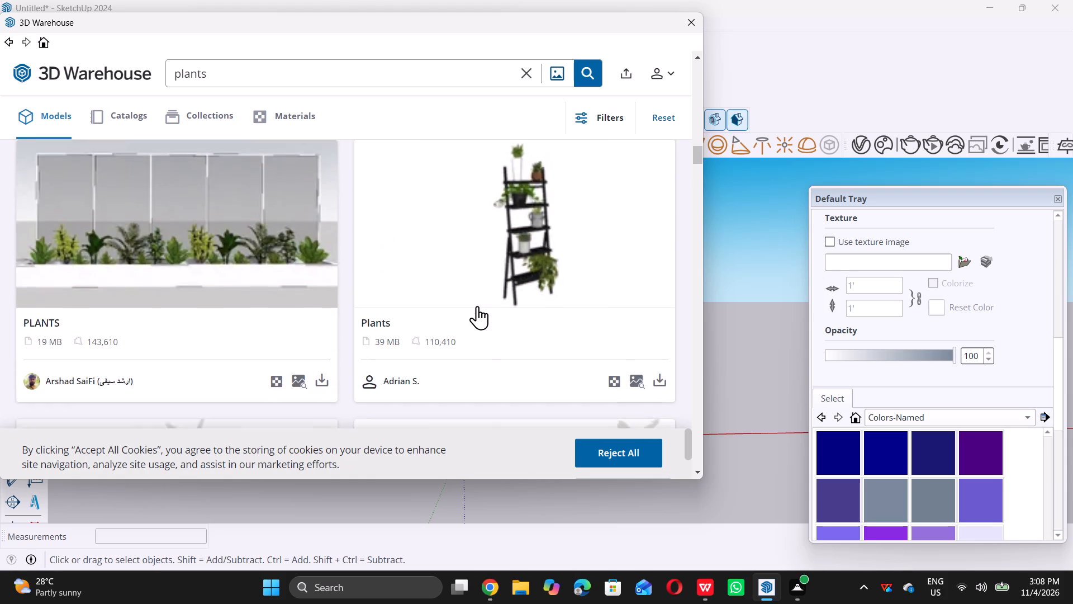
pyautogui.scroll(-7, 477, 306)
pyautogui.scroll(1, 477, 306)
pyautogui.scroll(-4, 477, 306)
pyautogui.scroll(2, 477, 306)
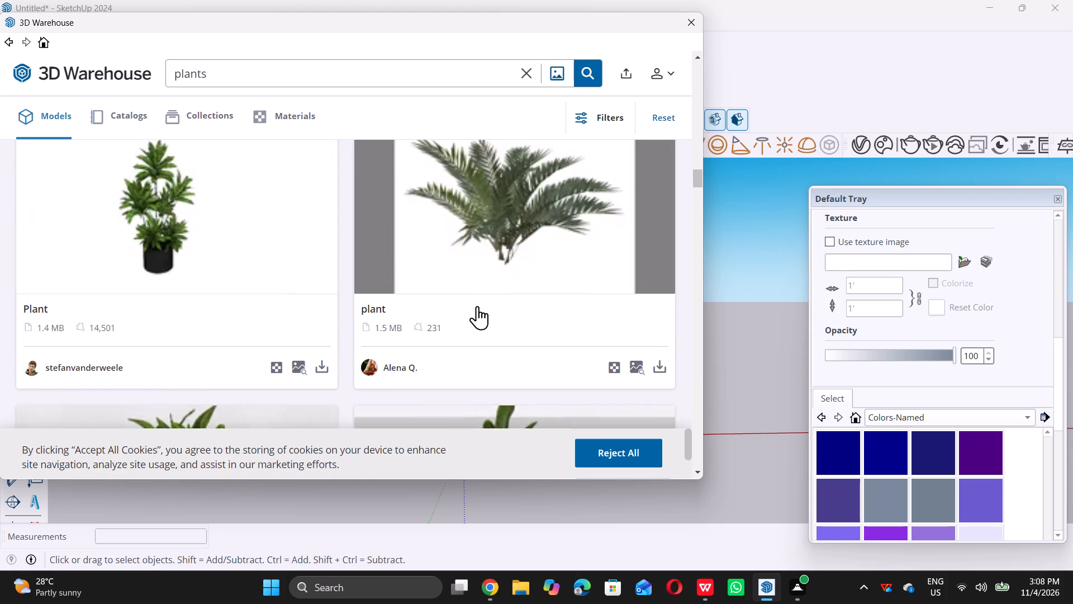
pyautogui.scroll(2, 477, 306)
pyautogui.scroll(-10, 477, 306)
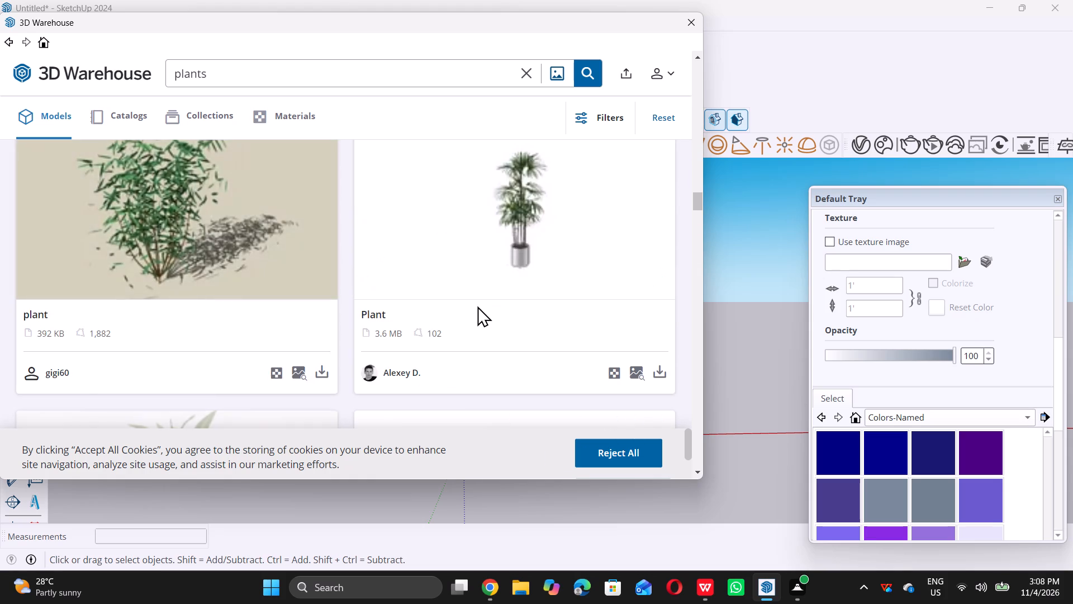
pyautogui.scroll(-5, 477, 306)
pyautogui.scroll(2, 477, 306)
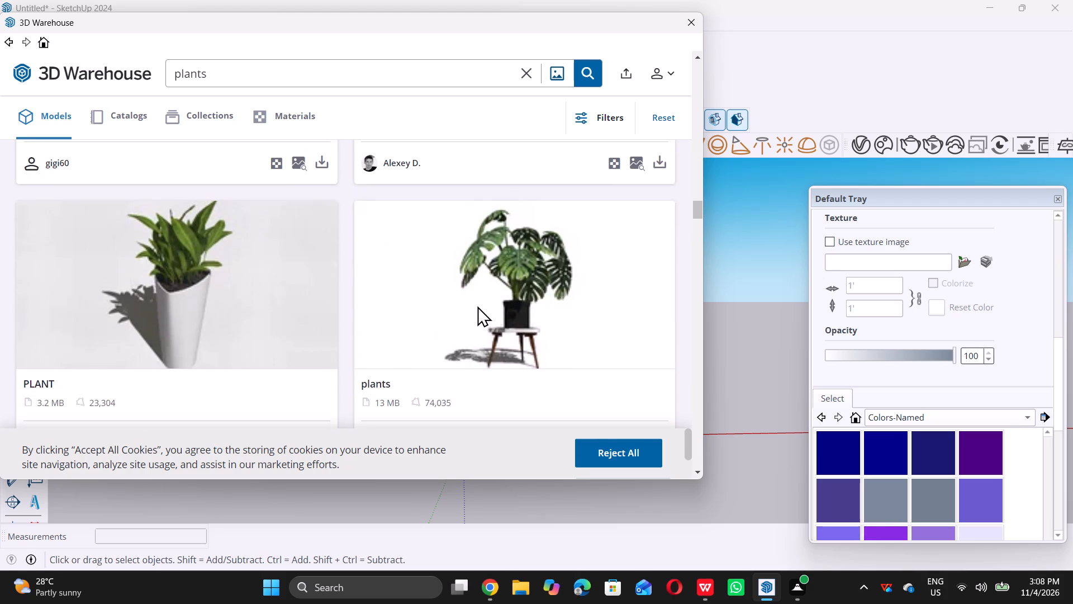
pyautogui.scroll(-11, 477, 306)
pyautogui.scroll(2, 476, 306)
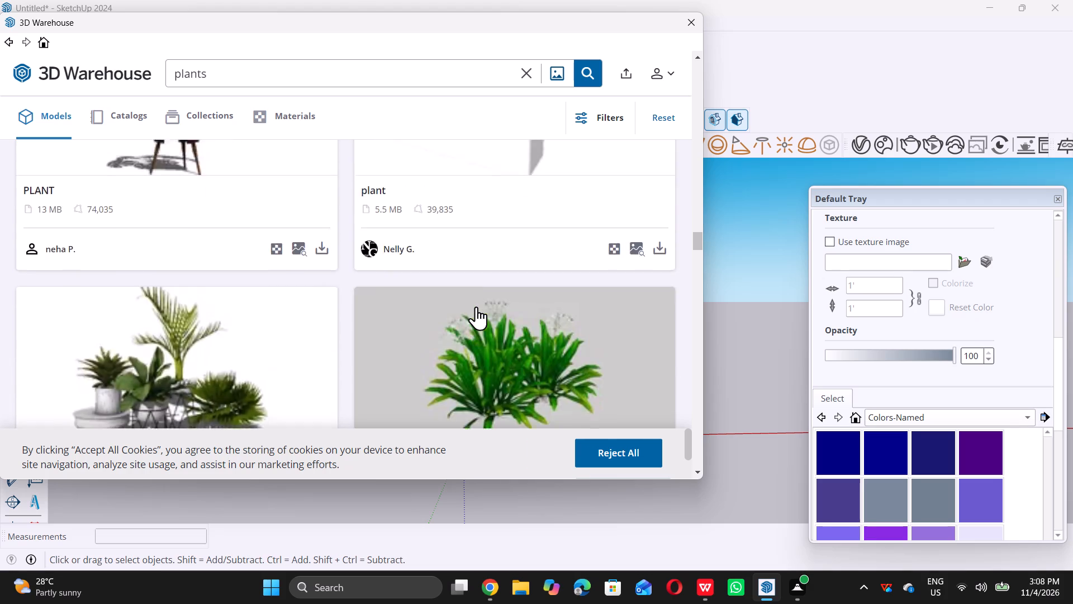
pyautogui.scroll(4, 476, 306)
pyautogui.scroll(-6, 476, 306)
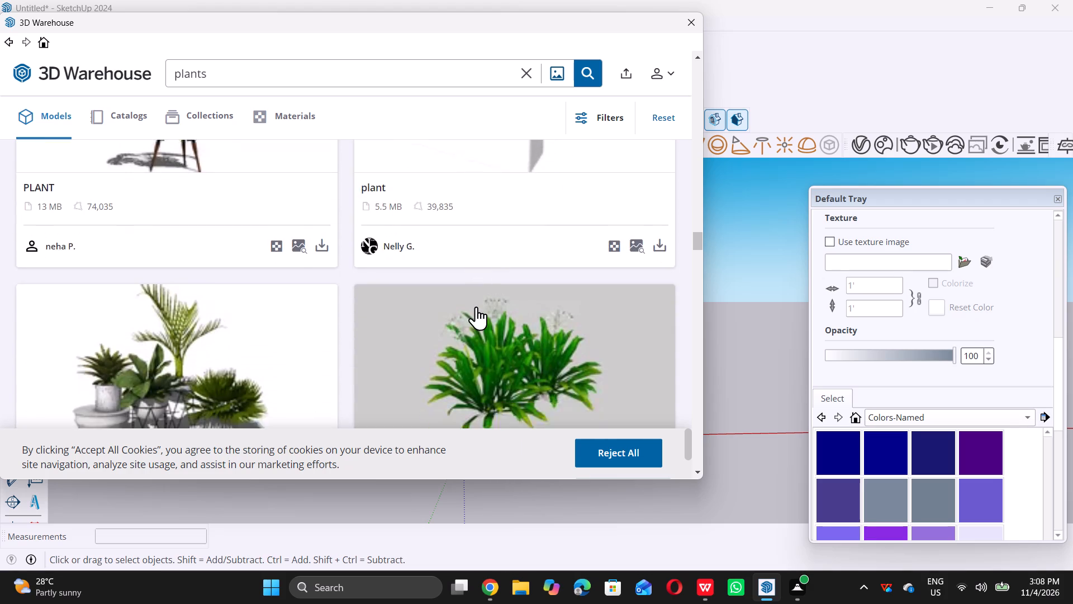
pyautogui.scroll(-7, 476, 306)
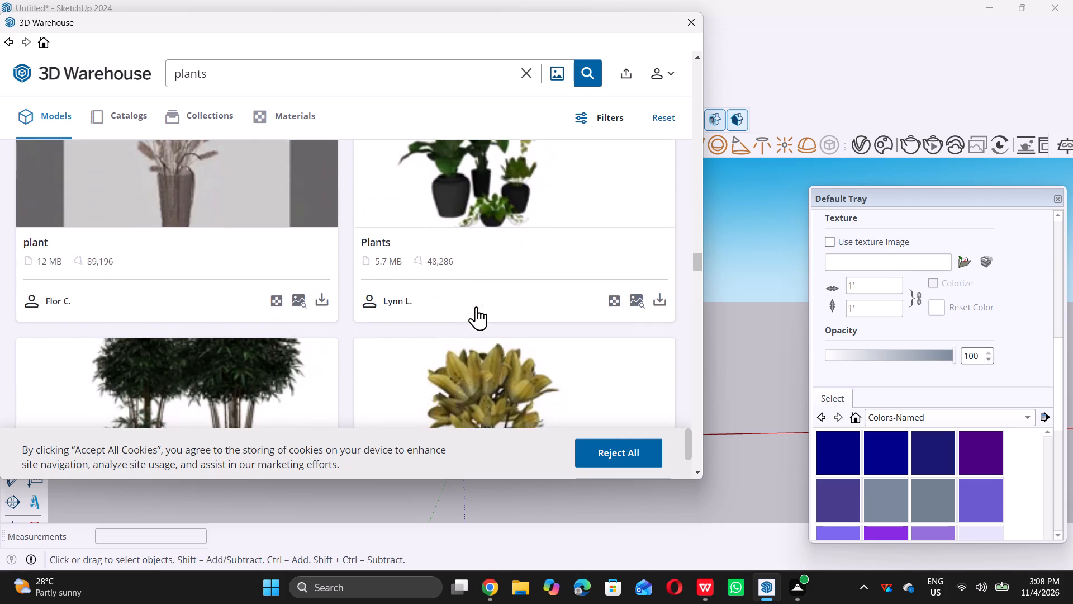
pyautogui.scroll(-10, 476, 306)
pyautogui.scroll(2, 476, 306)
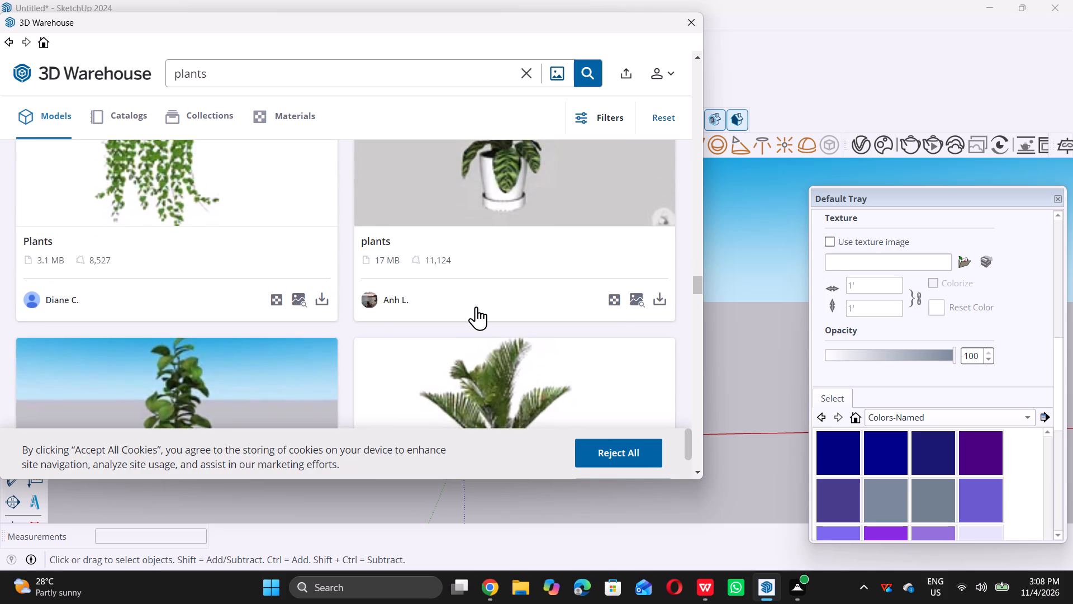
pyautogui.scroll(1, 476, 306)
pyautogui.scroll(-4, 476, 306)
pyautogui.scroll(1, 476, 306)
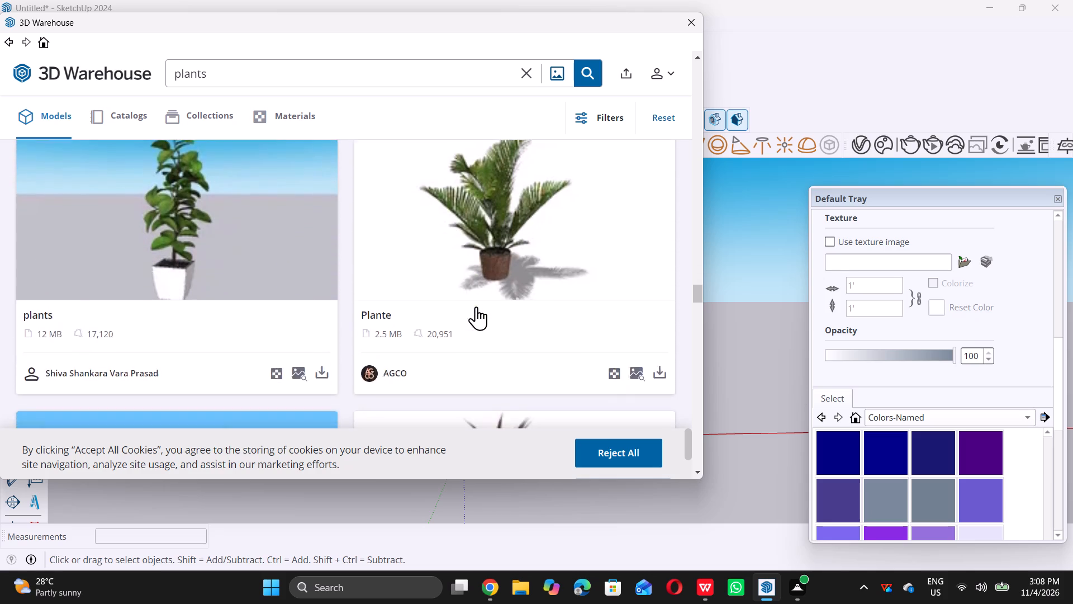
pyautogui.scroll(-10, 476, 306)
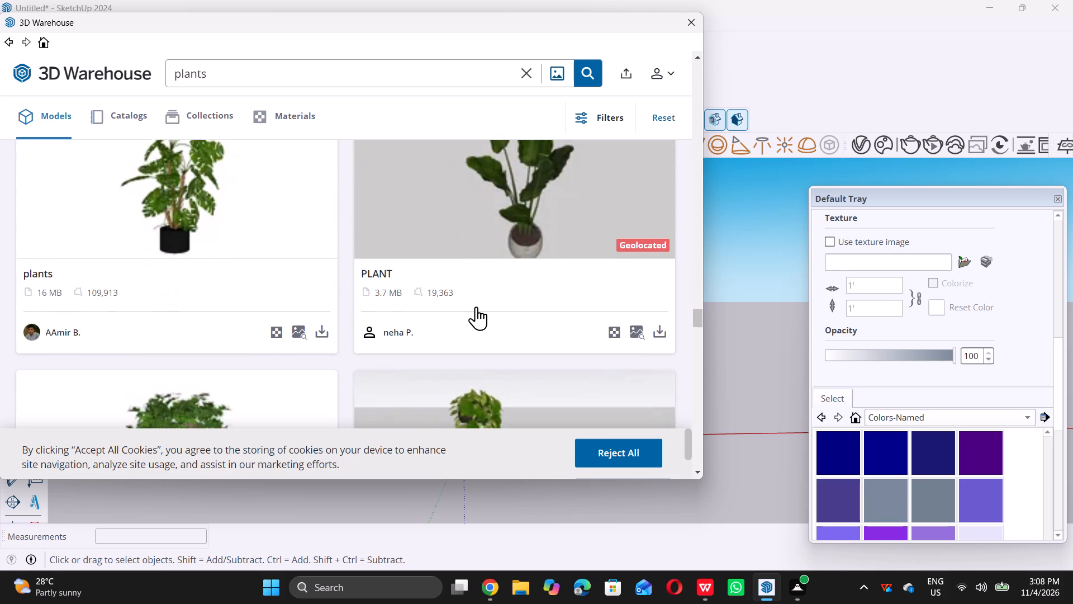
pyautogui.scroll(-11, 476, 308)
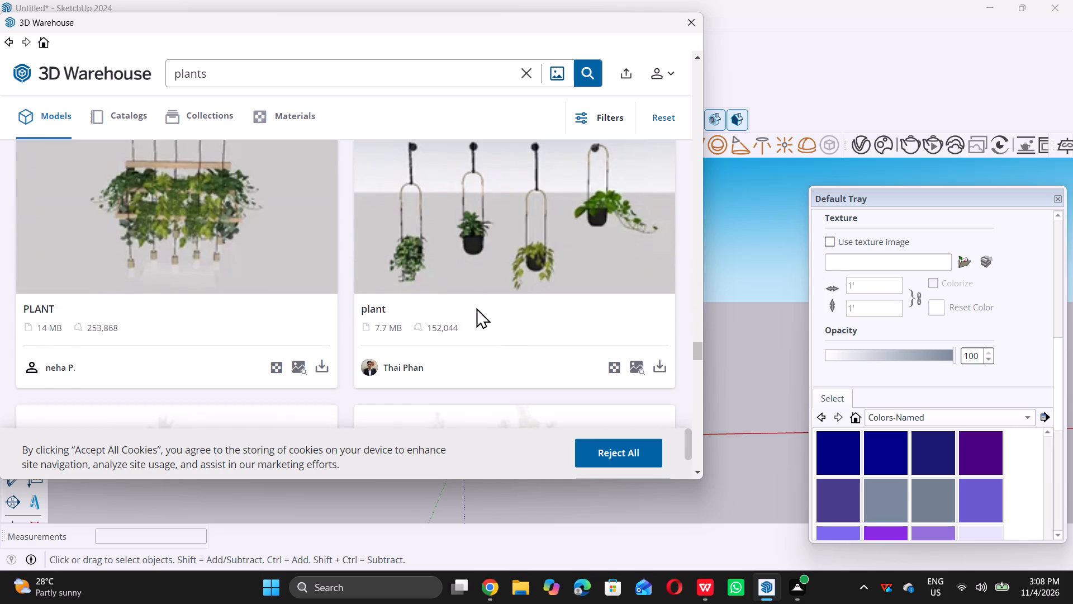
pyautogui.scroll(-9, 476, 308)
pyautogui.scroll(2, 476, 308)
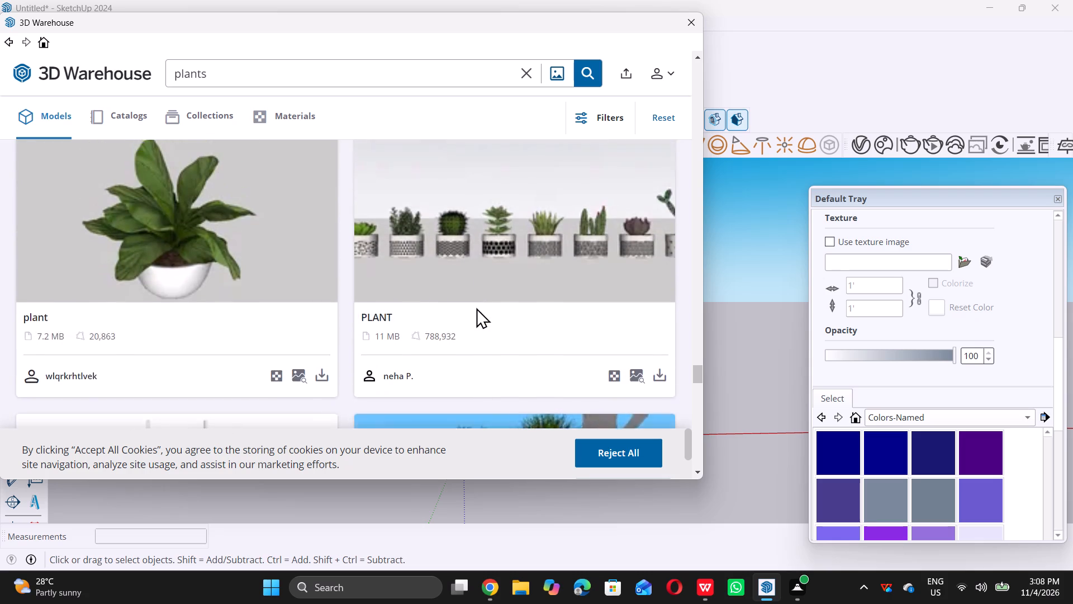
pyautogui.scroll(1, 476, 308)
pyautogui.scroll(-8, 476, 308)
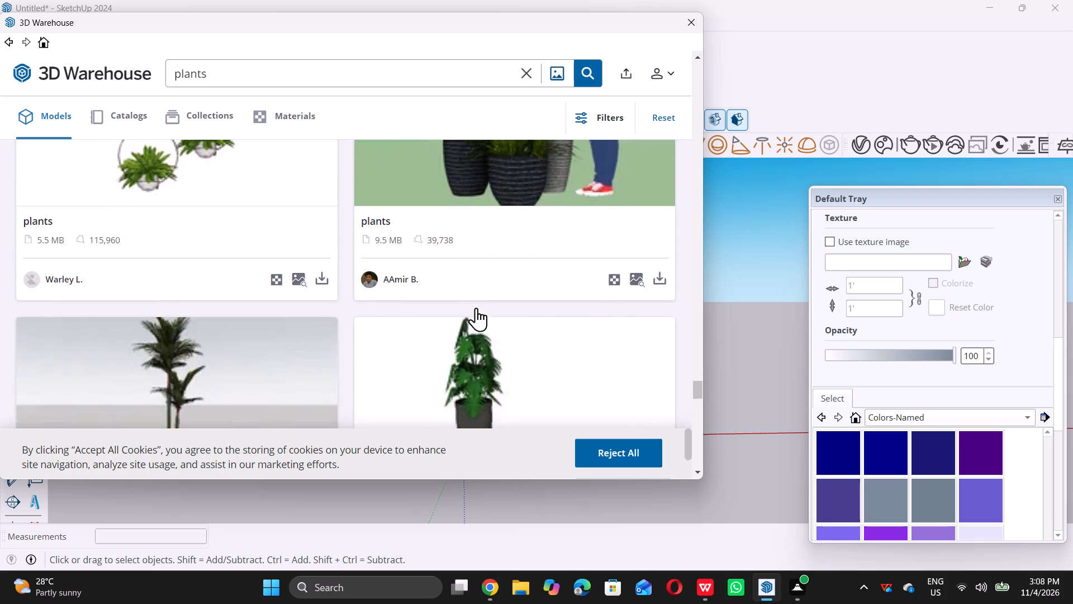
pyautogui.scroll(-9, 476, 308)
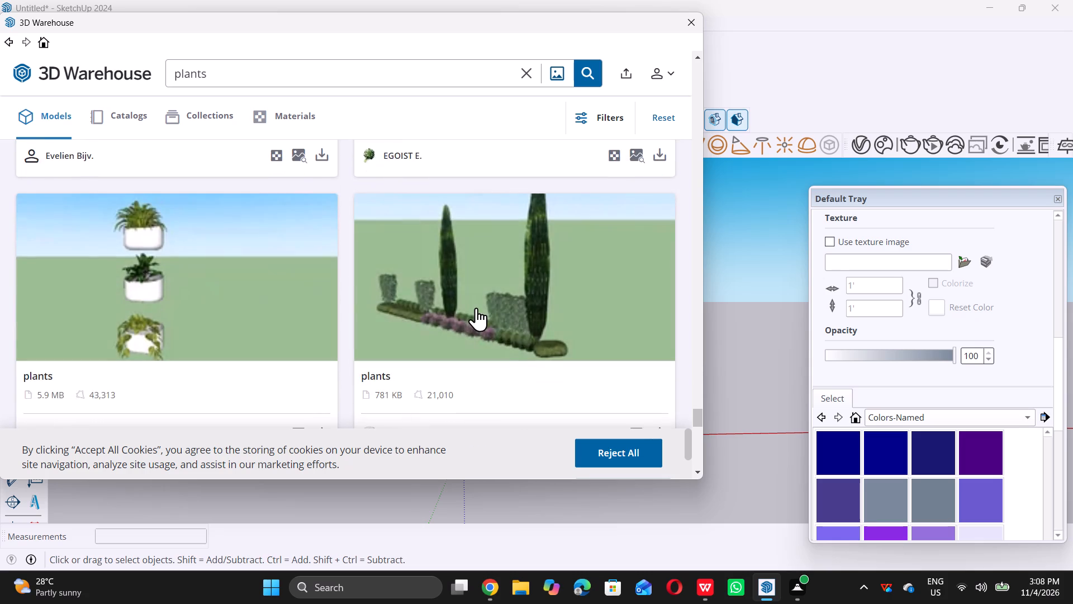
pyautogui.scroll(-17, 476, 308)
pyautogui.scroll(-4, 471, 317)
pyautogui.doubleClick(380, 391)
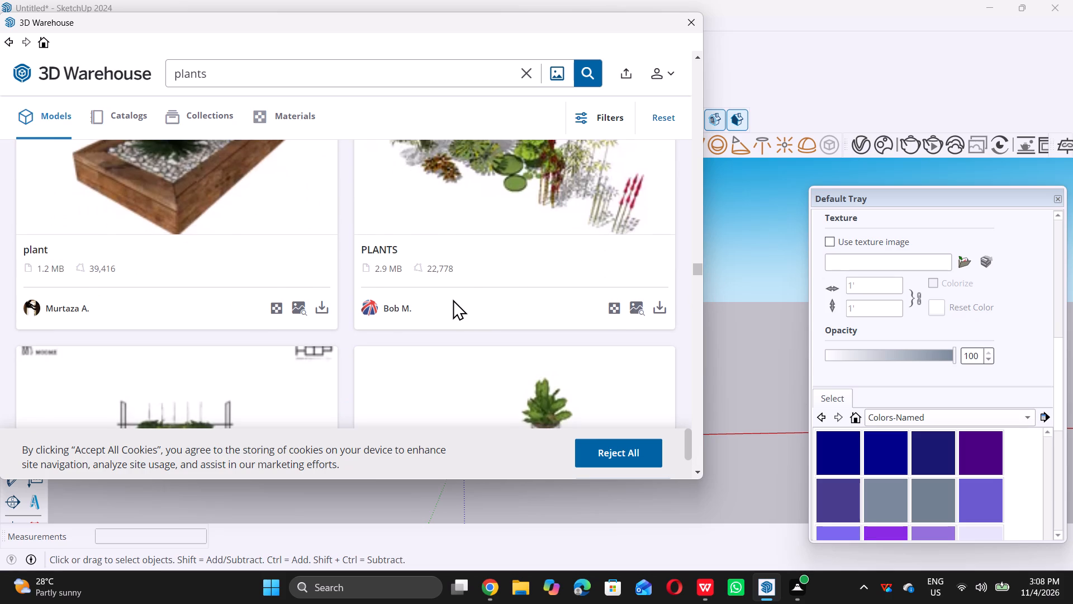
pyautogui.scroll(-5, 453, 299)
pyautogui.scroll(4, 442, 315)
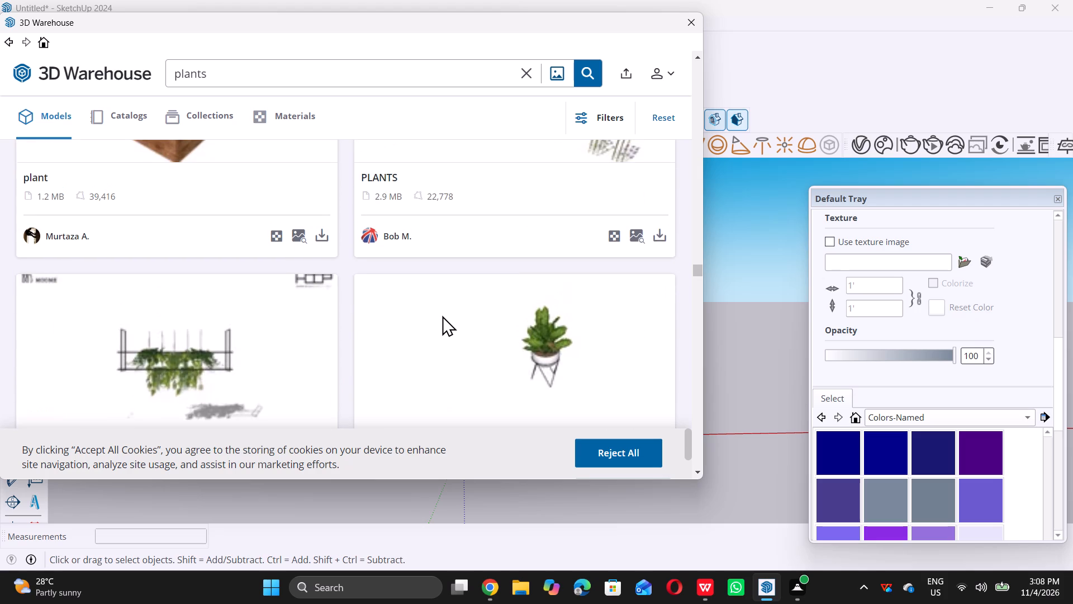
pyautogui.scroll(-5, 442, 315)
pyautogui.scroll(2, 439, 324)
pyautogui.scroll(-6, 439, 325)
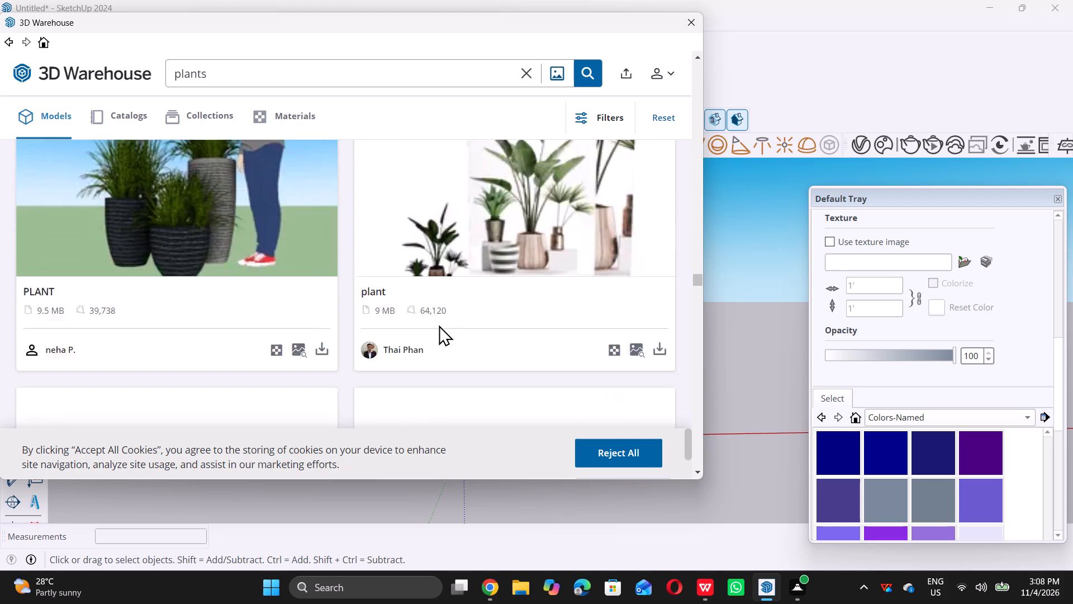
pyautogui.scroll(-9, 439, 325)
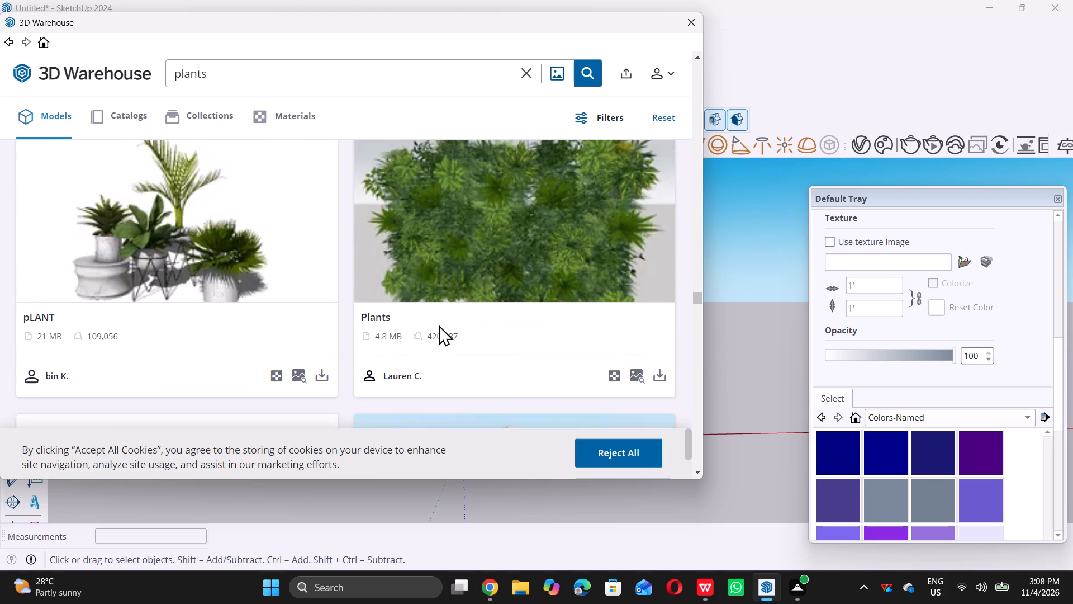
pyautogui.scroll(-5, 439, 325)
pyautogui.scroll(3, 438, 325)
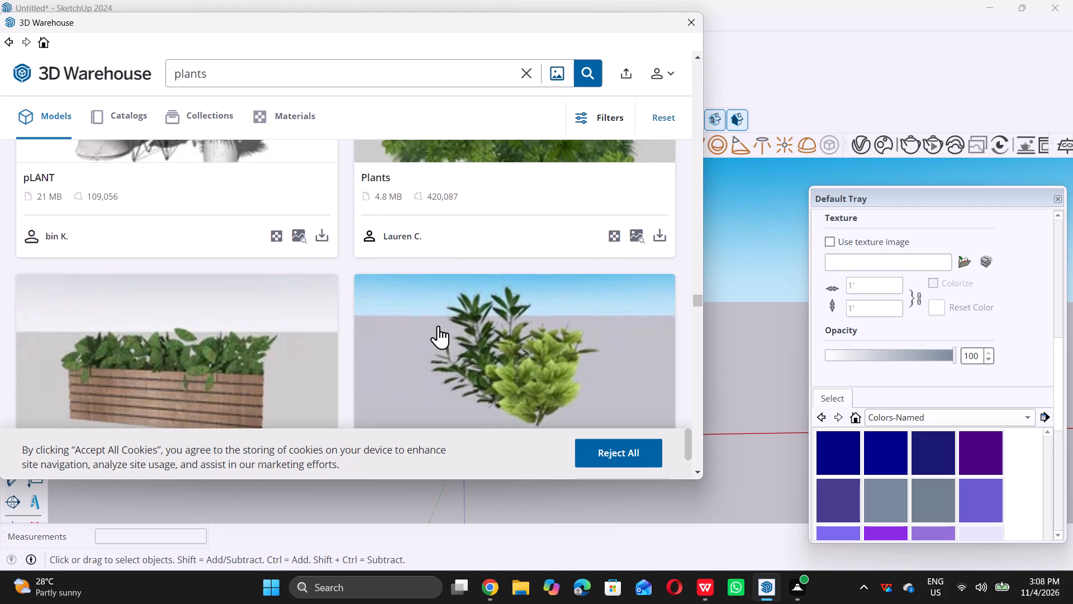
pyautogui.scroll(-12, 438, 325)
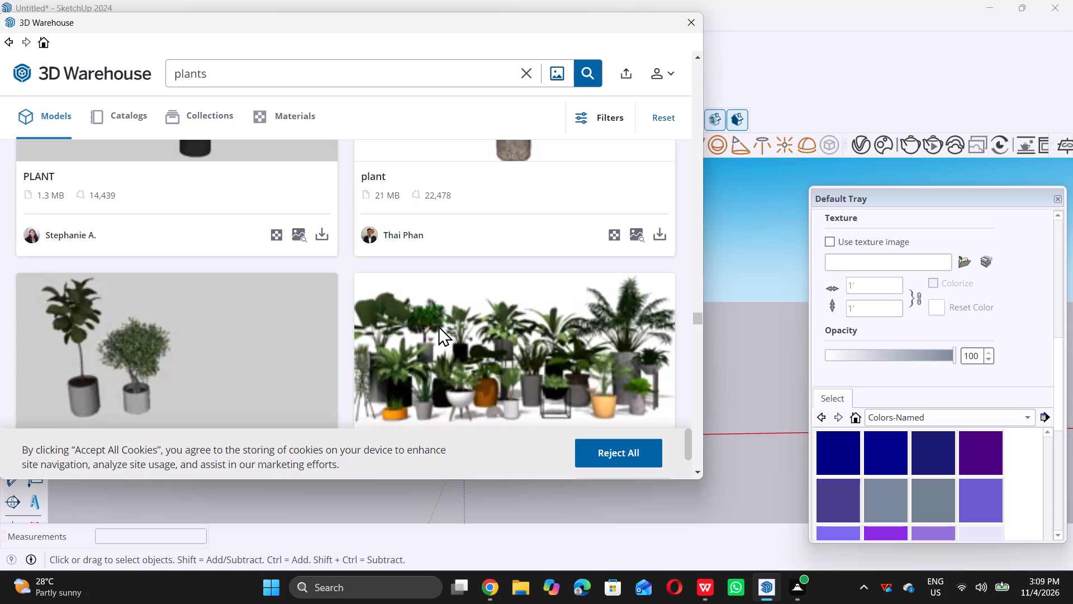
pyautogui.scroll(-8, 438, 325)
pyautogui.scroll(4, 438, 325)
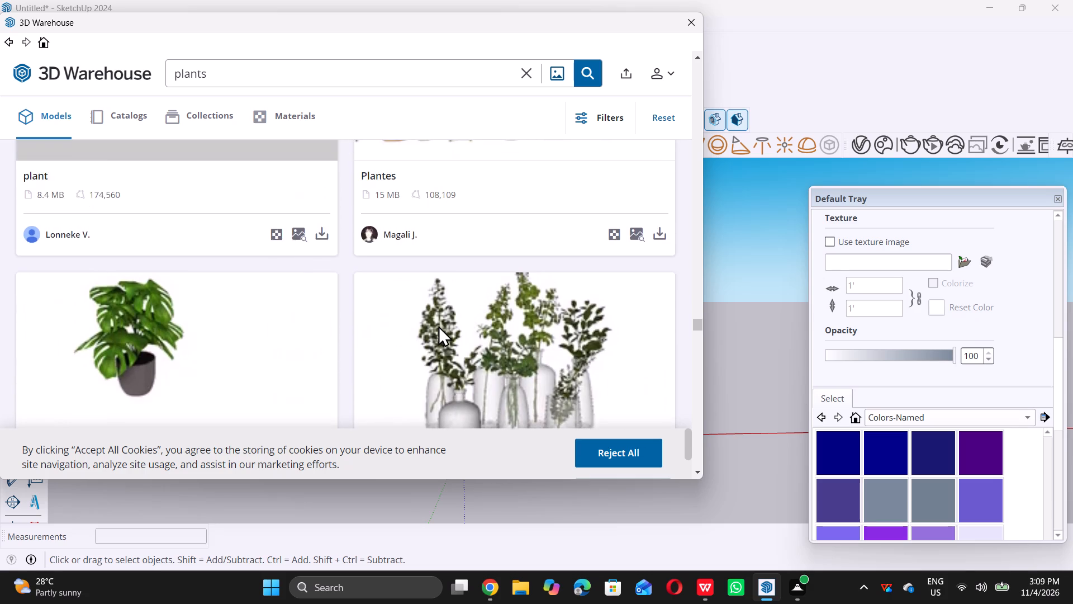
pyautogui.scroll(-13, 438, 325)
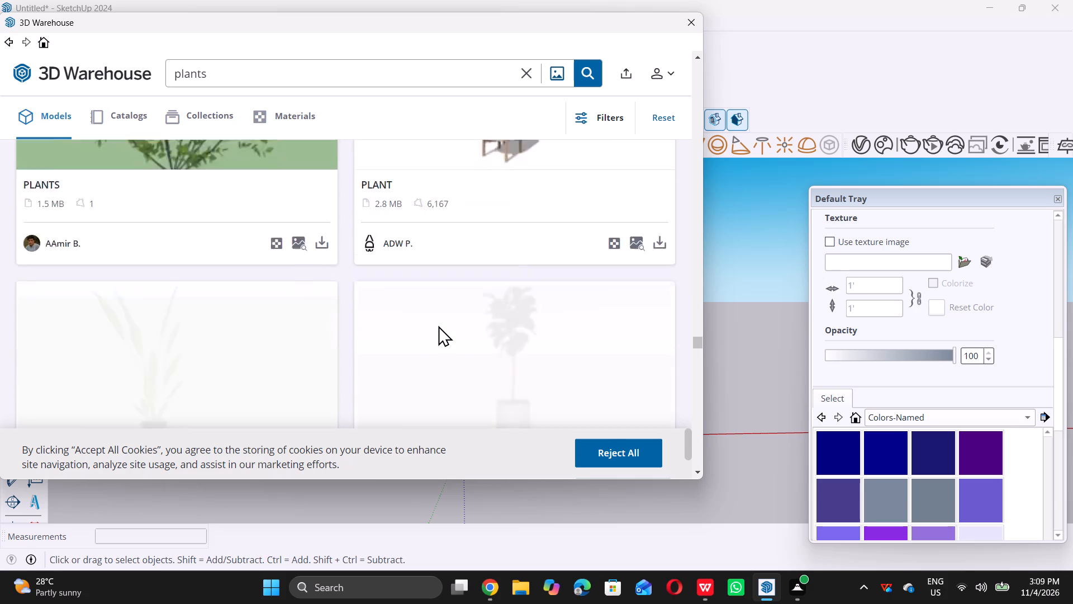
# Browse the remaining loaded plant models for planting that suits the hollowed block beside the entrance steps.
pyautogui.scroll(-7, 438, 325)
pyautogui.scroll(3, 438, 325)
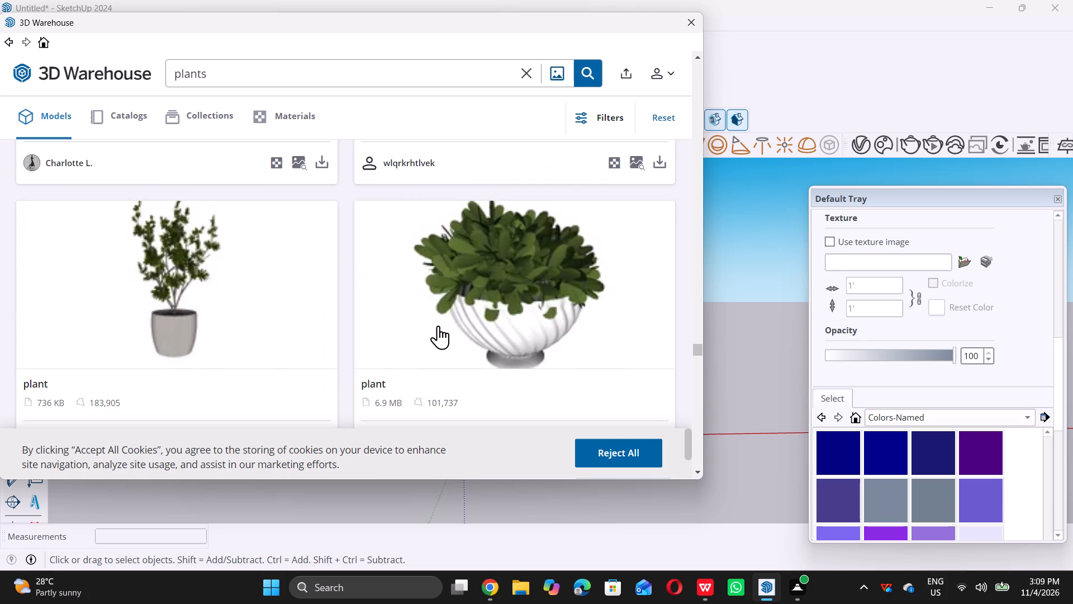
pyautogui.scroll(-12, 438, 325)
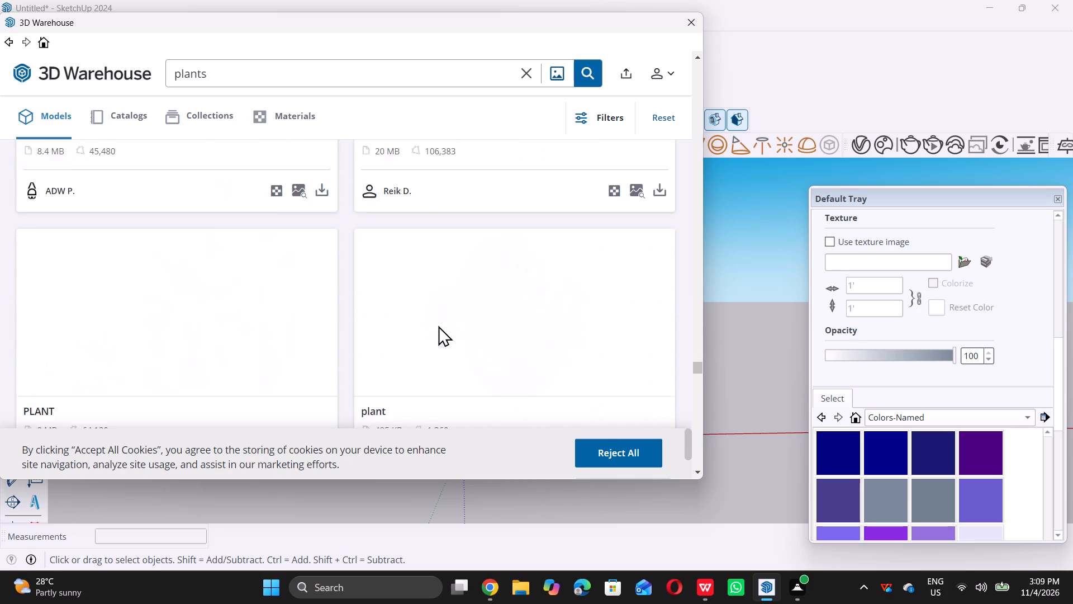
pyautogui.scroll(-14, 438, 325)
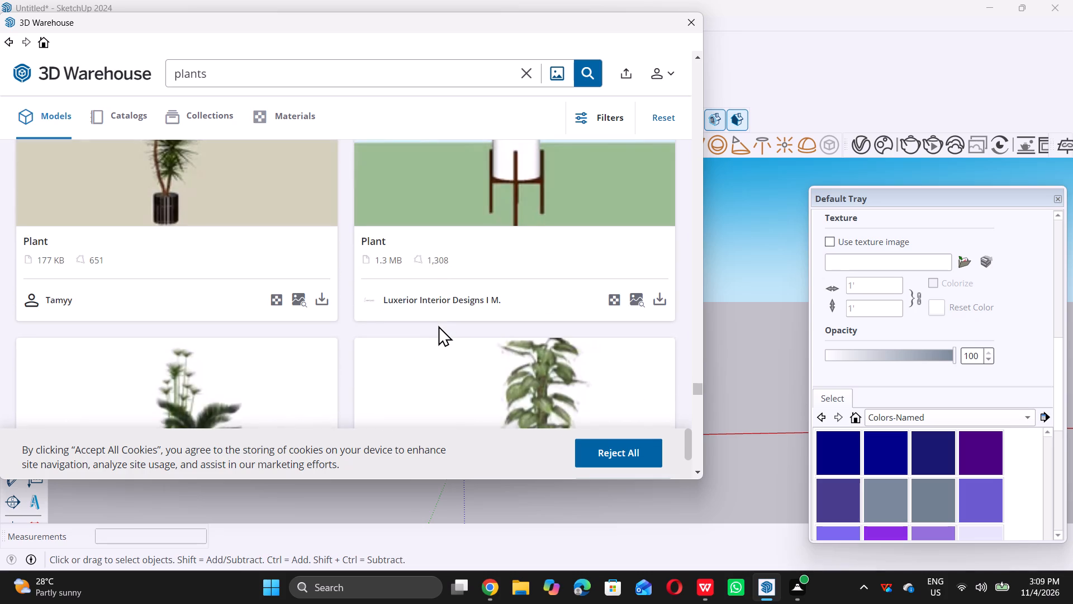
pyautogui.scroll(-19, 438, 325)
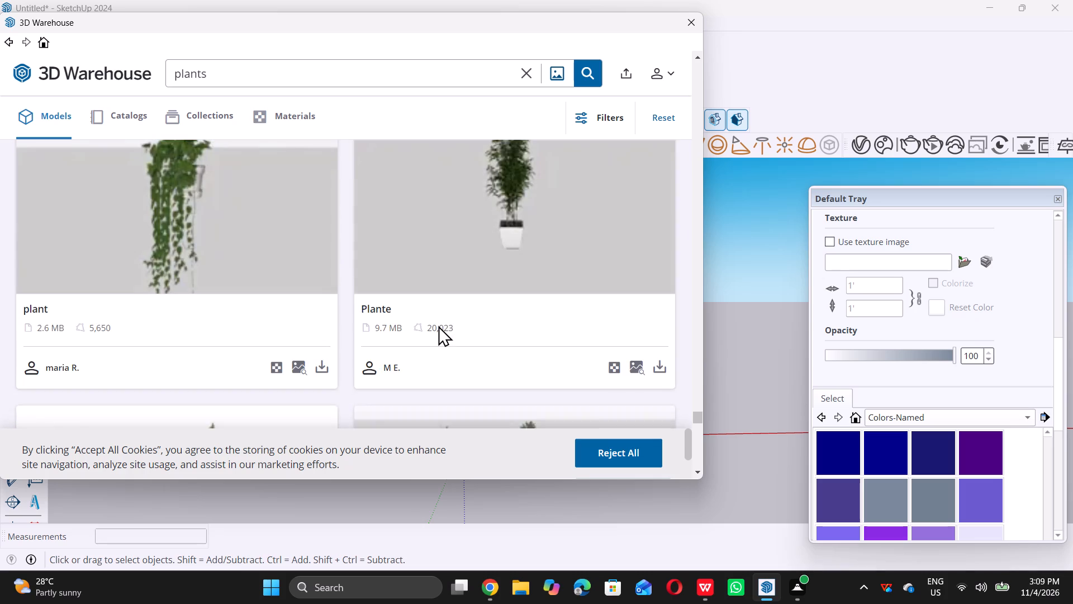
pyautogui.scroll(-18, 438, 325)
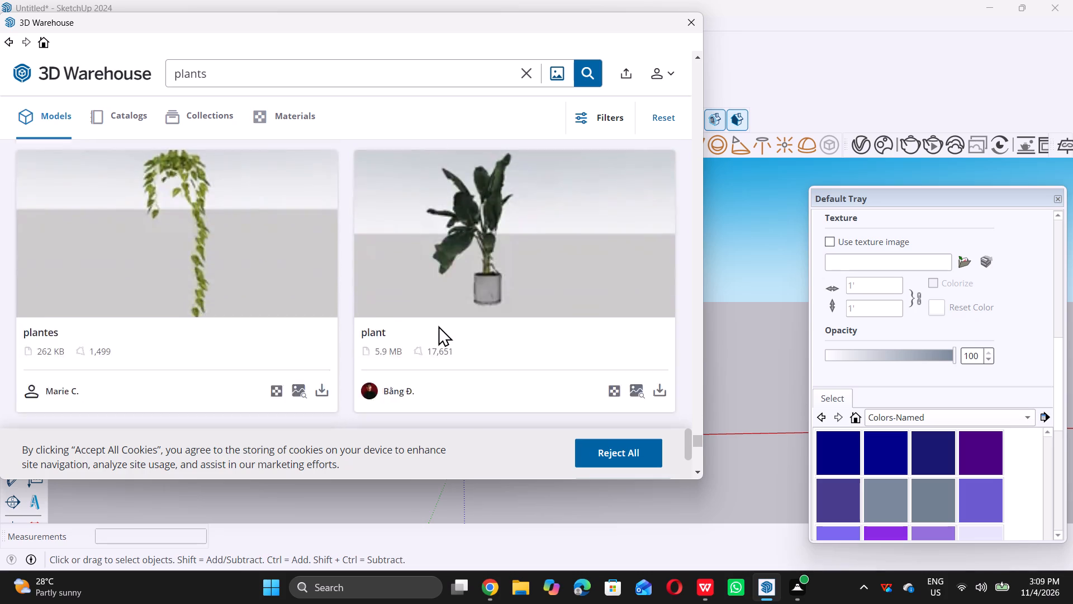
pyautogui.scroll(-7, 438, 325)
pyautogui.scroll(3, 438, 325)
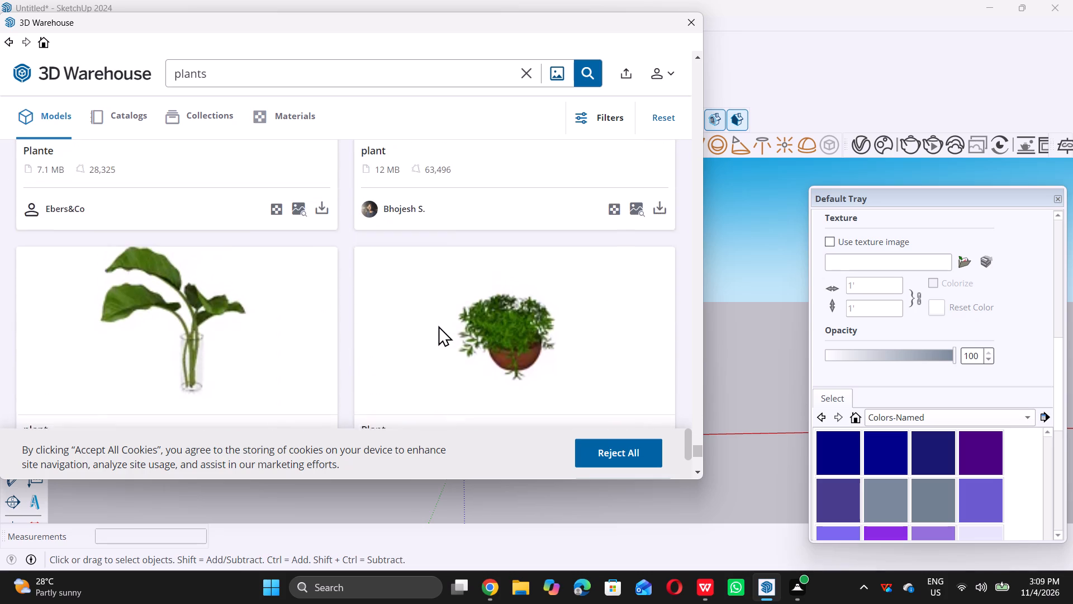
pyautogui.scroll(-12, 438, 325)
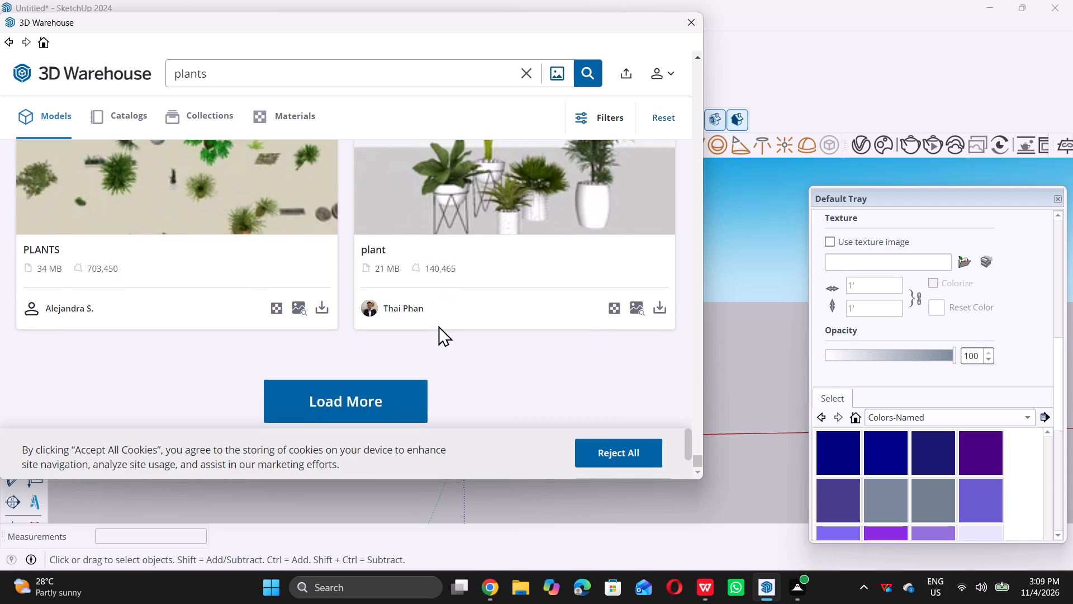
pyautogui.scroll(-6, 438, 325)
# Load more "plants" results and look through the additional models for planting that fits the hollowed side block.
pyautogui.click(397, 393)
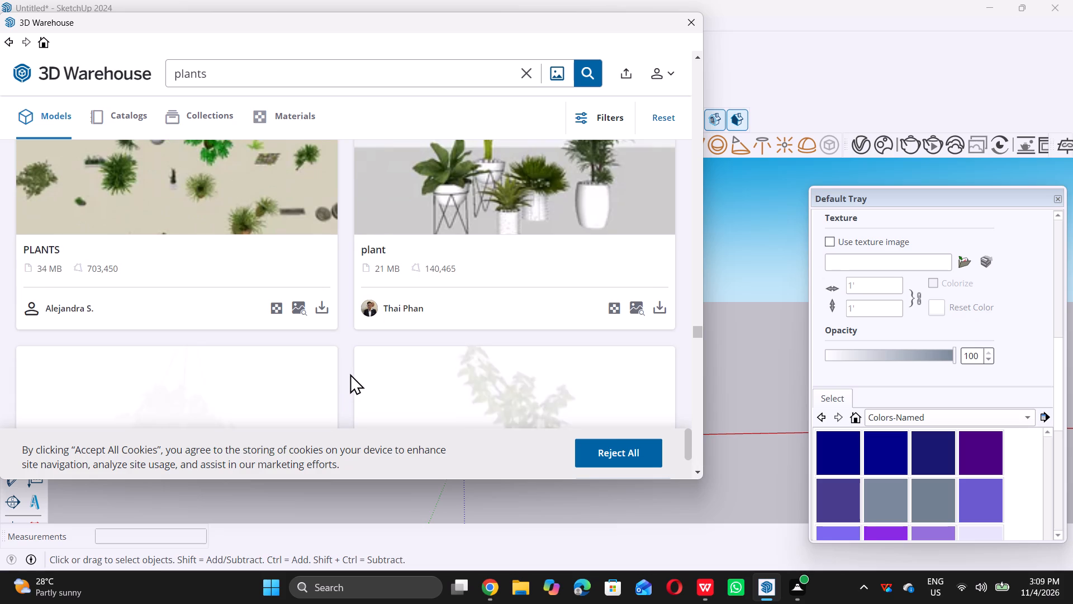
pyautogui.scroll(-6, 347, 372)
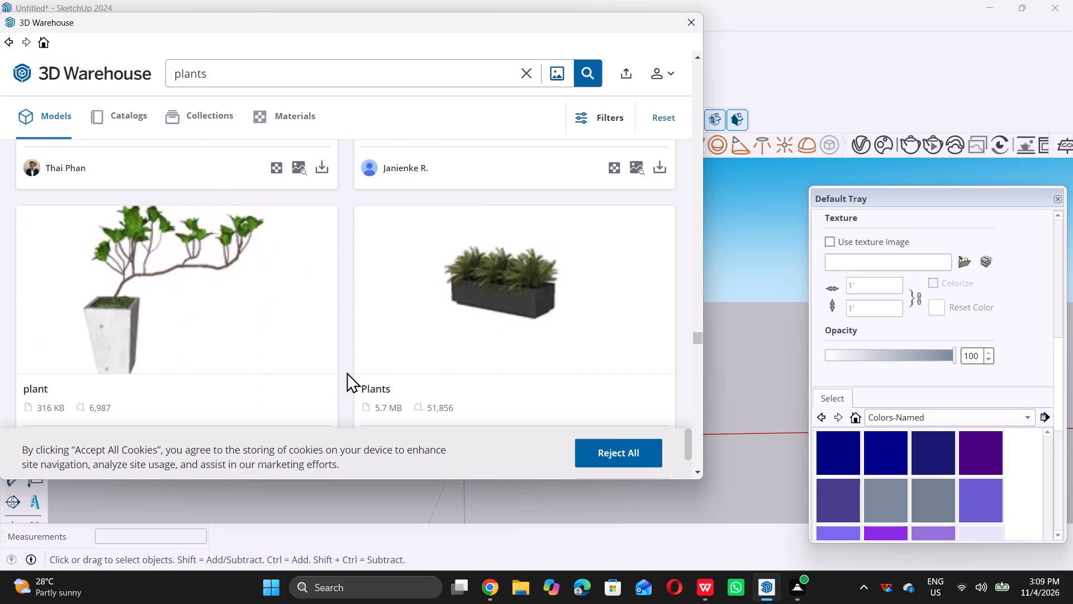
pyautogui.scroll(-10, 346, 372)
pyautogui.scroll(2, 346, 371)
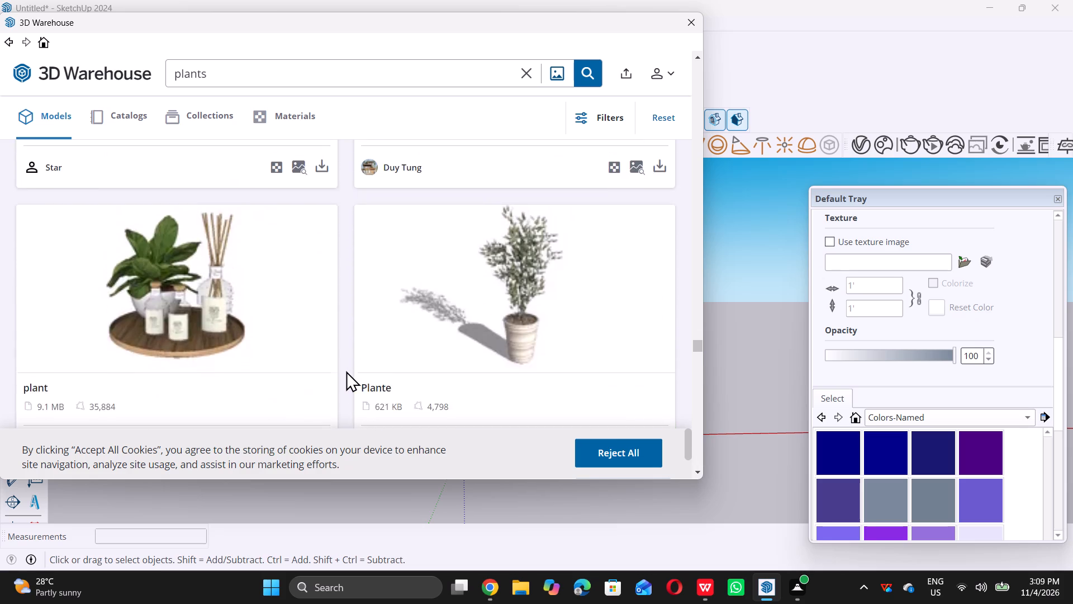
pyautogui.scroll(-10, 346, 371)
pyautogui.scroll(1, 346, 371)
pyautogui.scroll(-14, 346, 371)
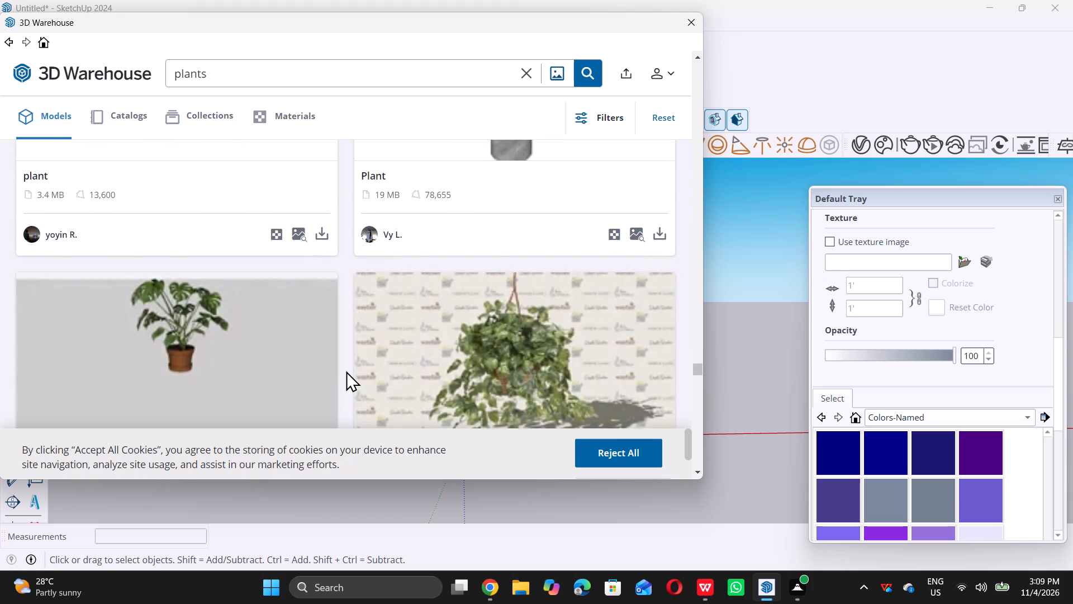
pyautogui.scroll(-12, 346, 371)
pyautogui.scroll(2, 345, 371)
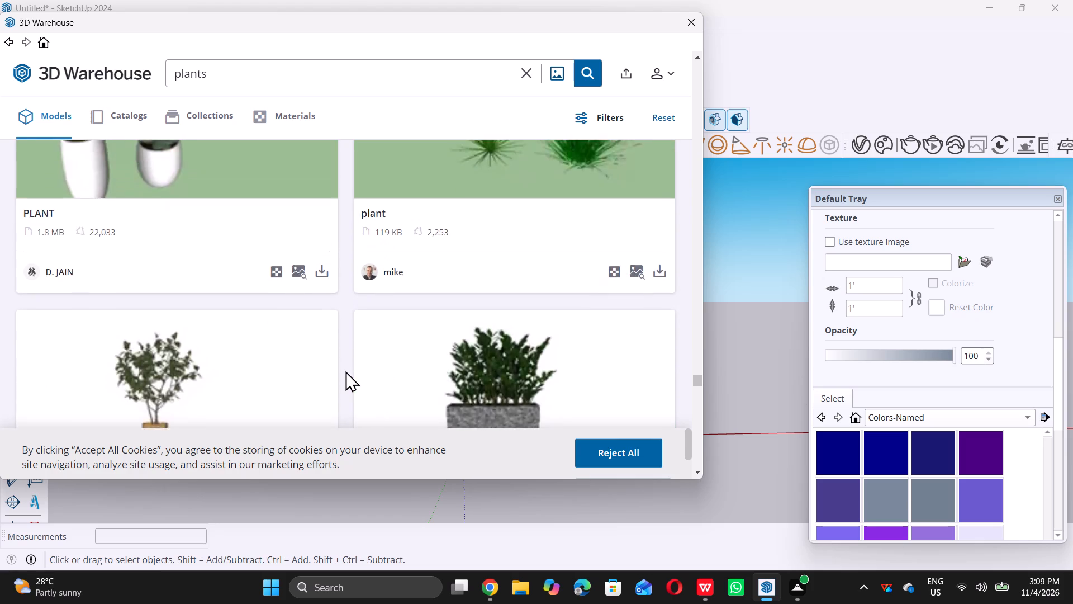
pyautogui.scroll(2, 345, 371)
pyautogui.scroll(-9, 345, 371)
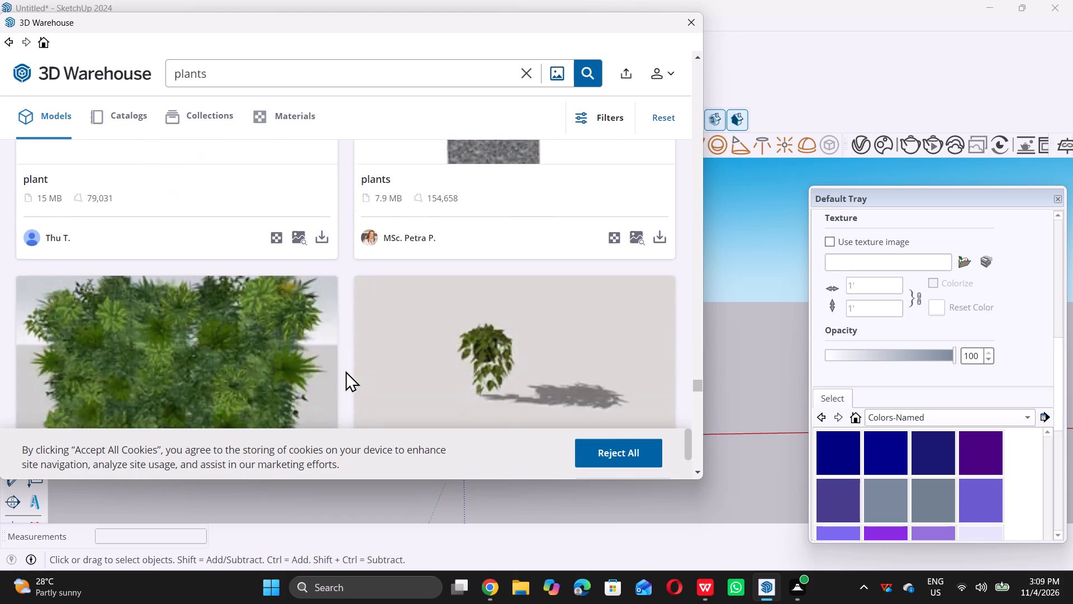
pyautogui.scroll(-13, 345, 371)
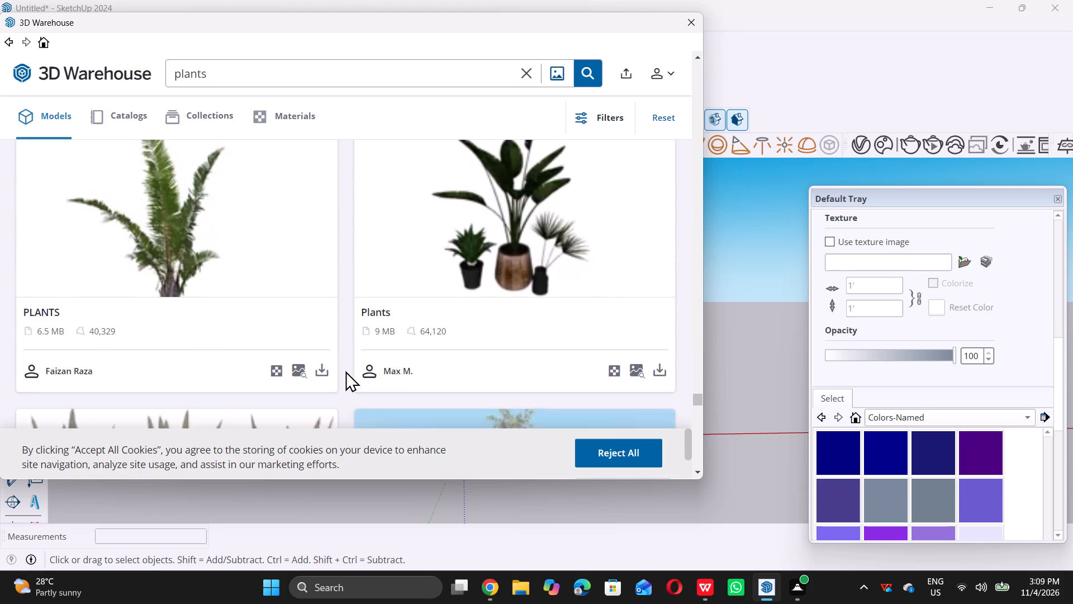
pyautogui.scroll(6, 345, 371)
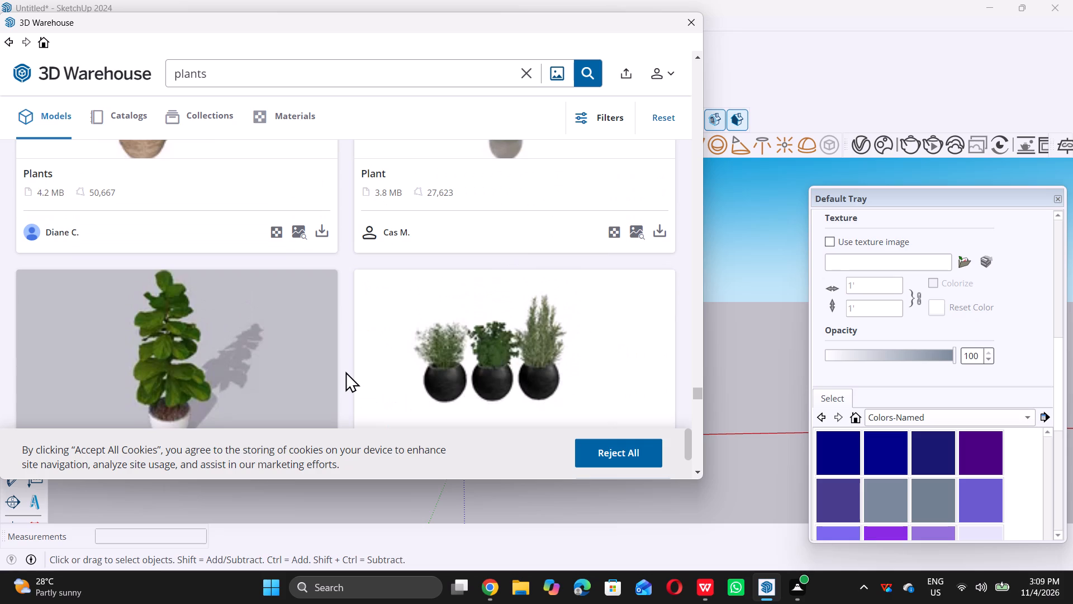
pyautogui.scroll(1, 346, 371)
pyautogui.scroll(-5, 406, 350)
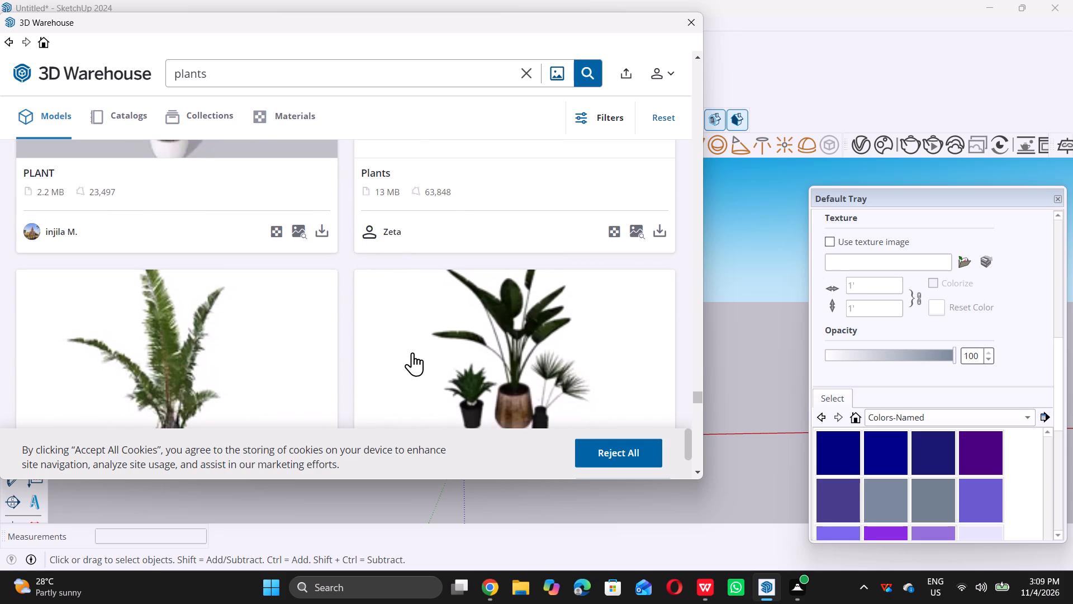
pyautogui.scroll(-8, 416, 352)
pyautogui.scroll(2, 417, 354)
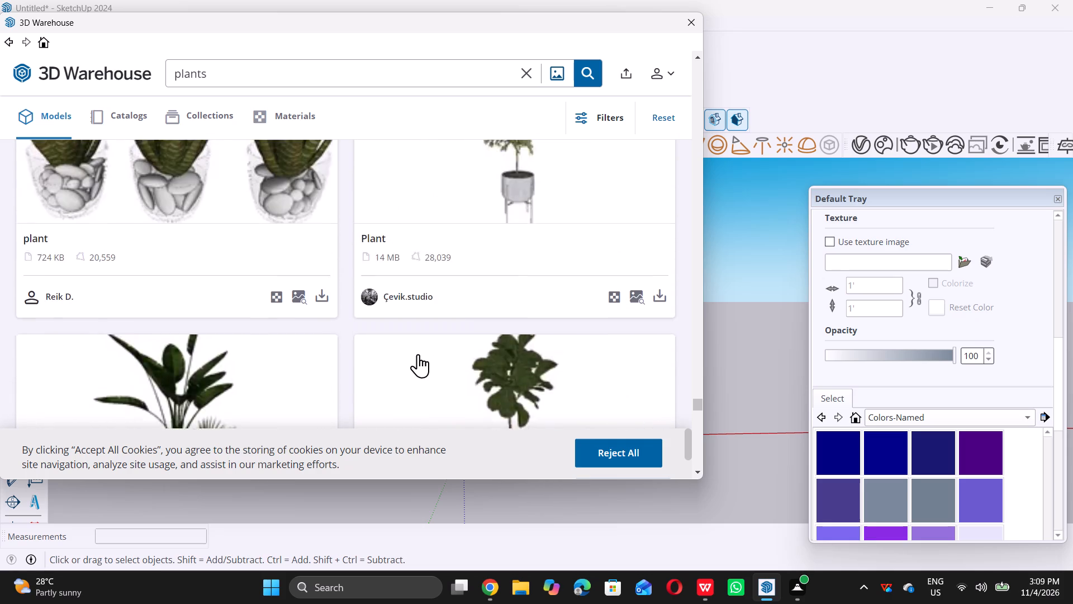
pyautogui.scroll(-5, 425, 360)
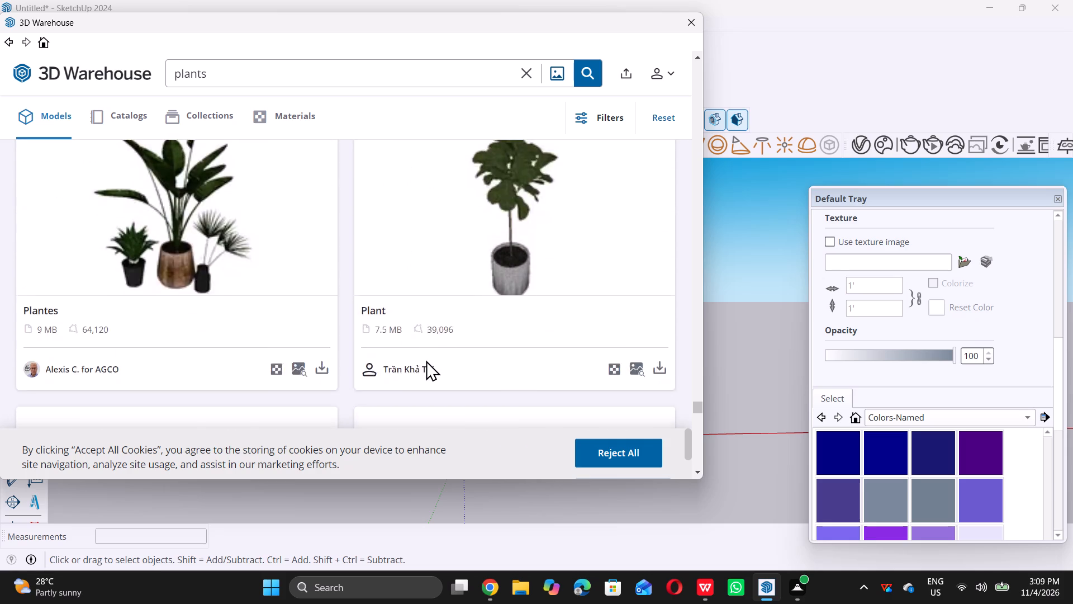
pyautogui.scroll(-6, 428, 361)
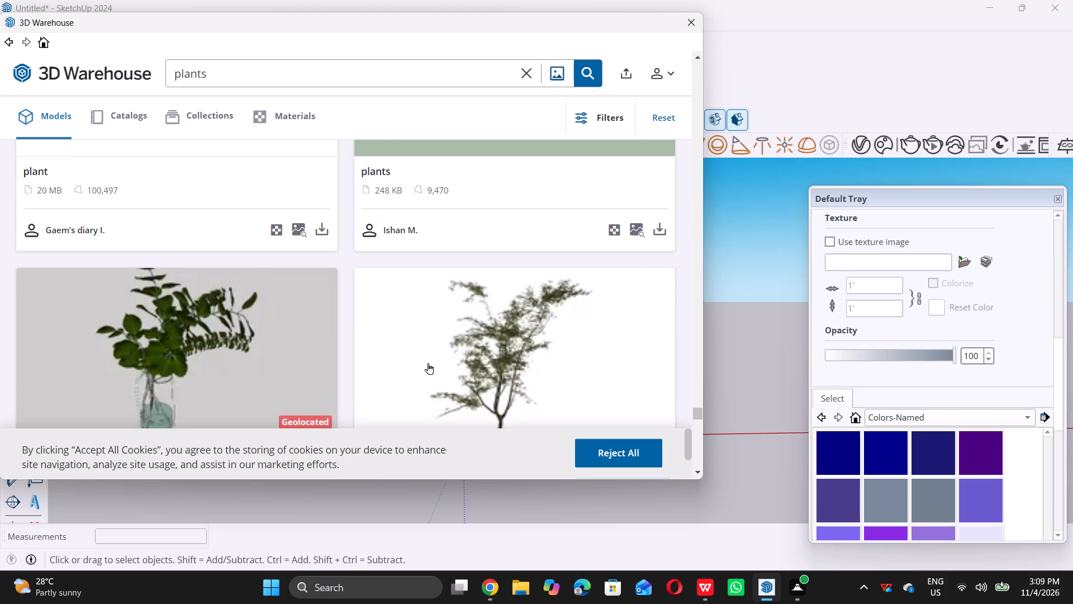
pyautogui.scroll(-16, 429, 363)
pyautogui.scroll(-5, 424, 383)
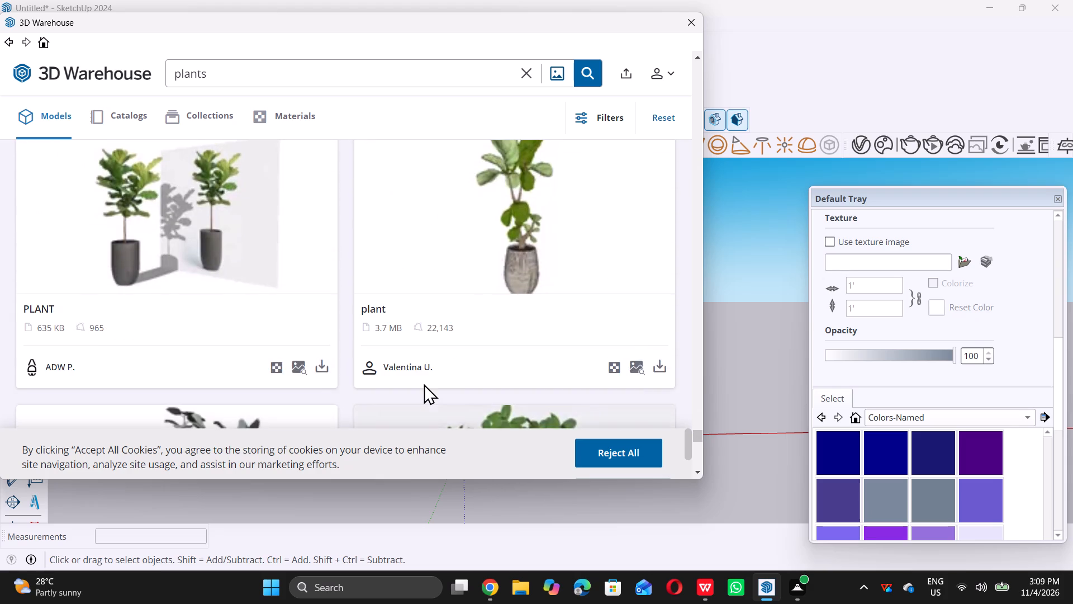
pyautogui.scroll(-6, 424, 384)
pyautogui.scroll(4, 424, 384)
pyautogui.scroll(-4, 424, 384)
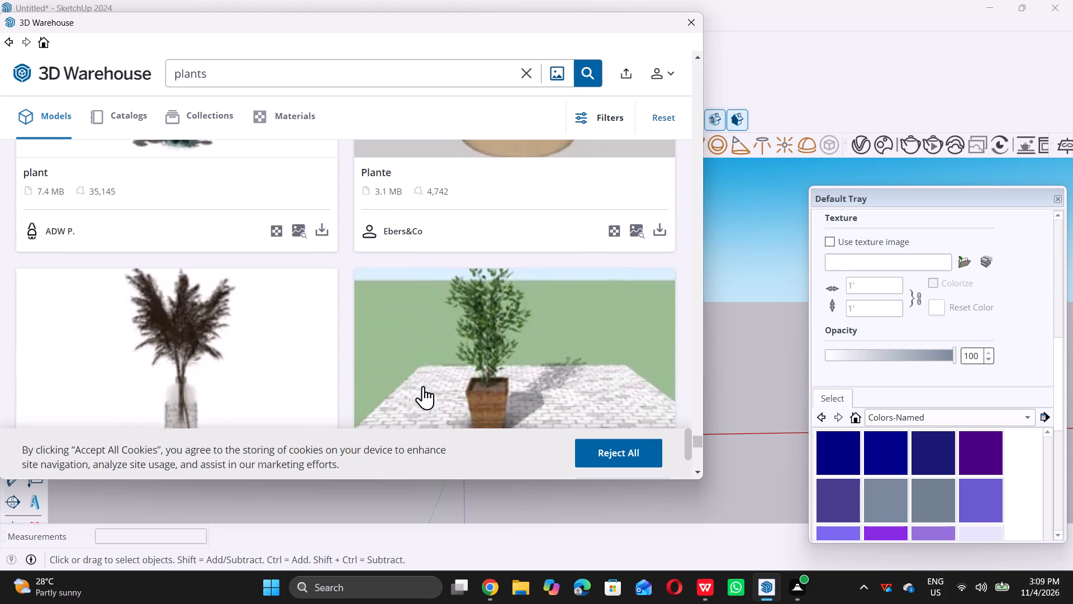
pyautogui.scroll(-12, 420, 391)
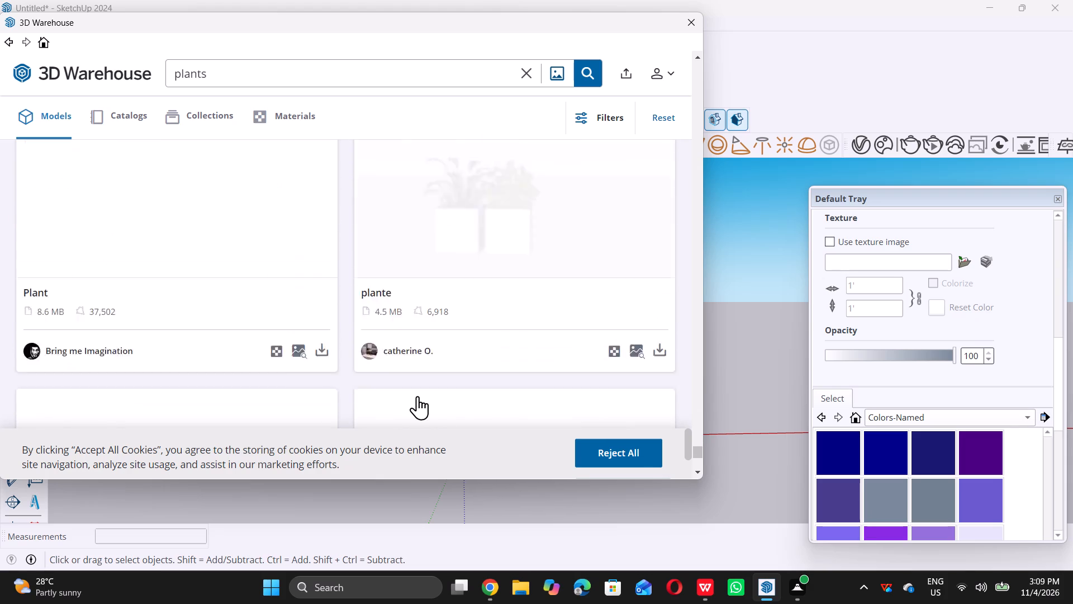
pyautogui.scroll(3, 417, 396)
pyautogui.scroll(-10, 417, 396)
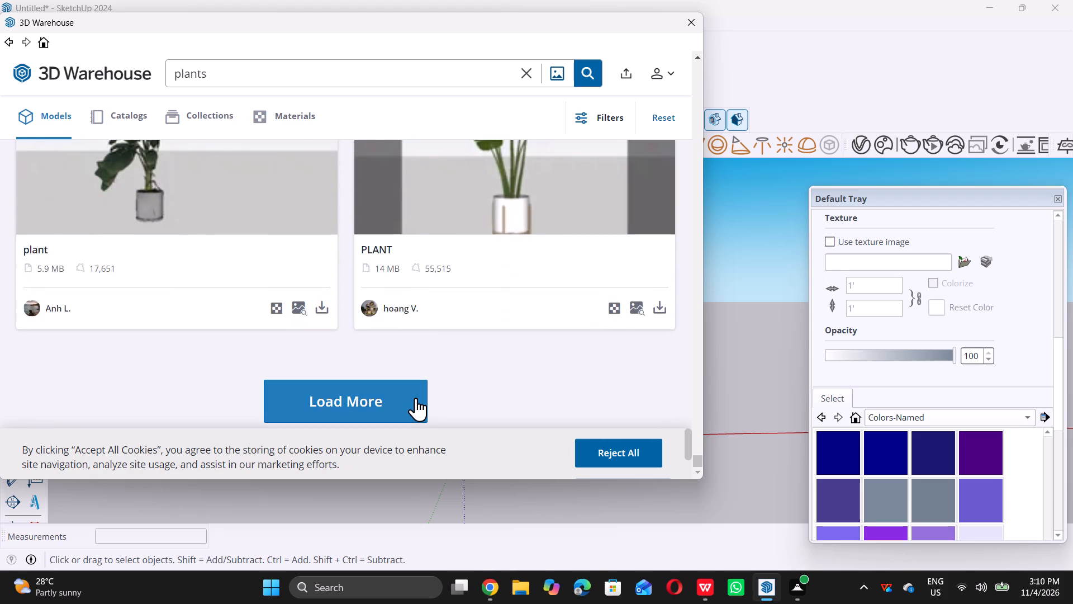
pyautogui.scroll(-4, 416, 398)
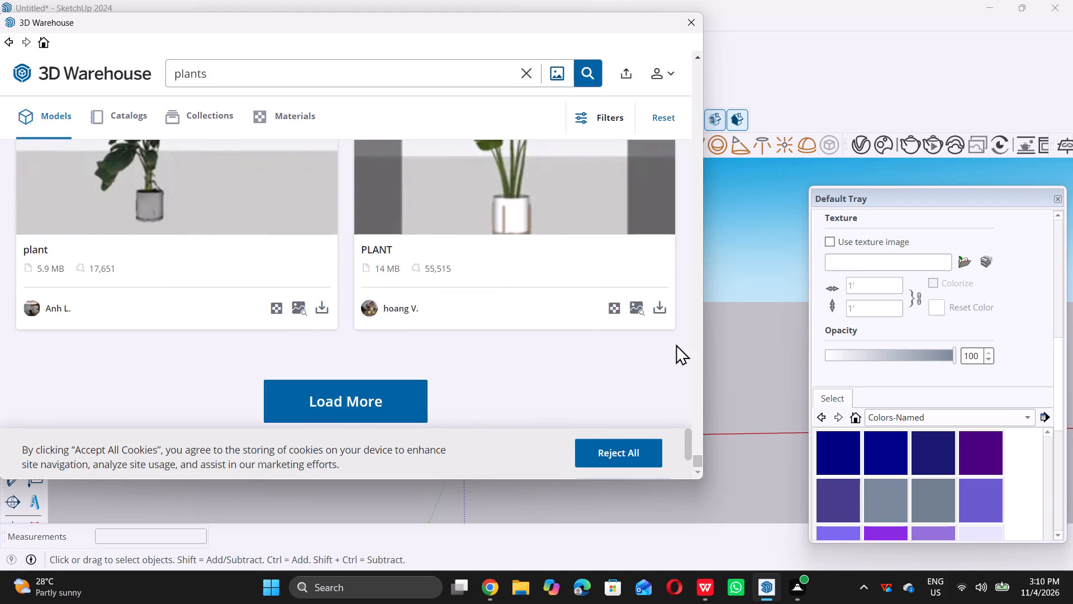
# Return to the start of the "plants" results and re-examine the first models for planting that suits the hollowed side block.
pyautogui.moveTo(696, 455); pyautogui.dragTo(705, 329)
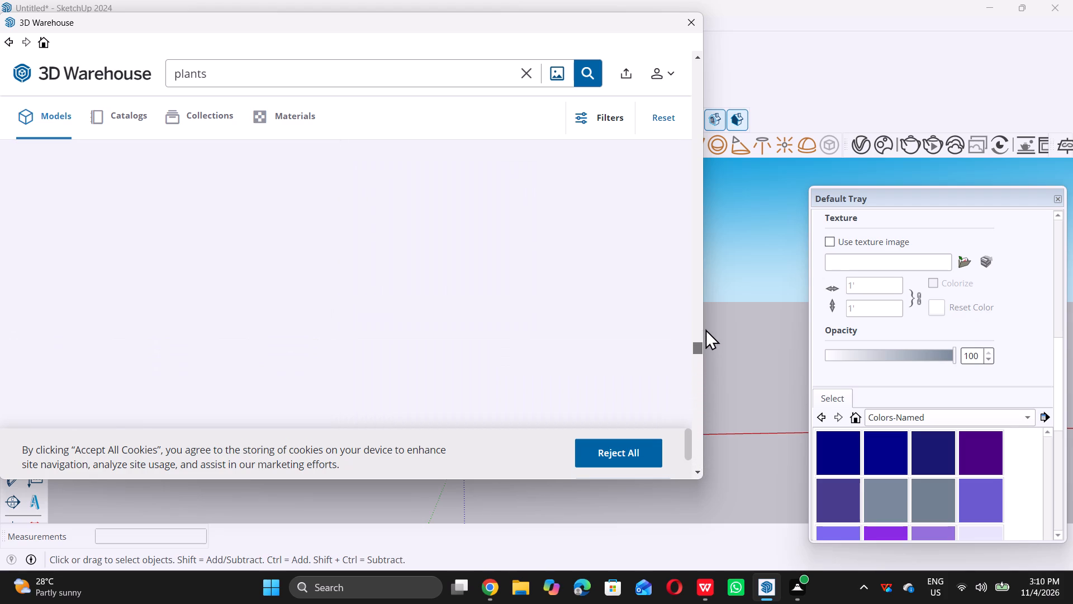
pyautogui.moveTo(705, 329); pyautogui.dragTo(678, 107)
pyautogui.moveTo(678, 103); pyautogui.dragTo(688, 48)
pyautogui.doubleClick(688, 48)
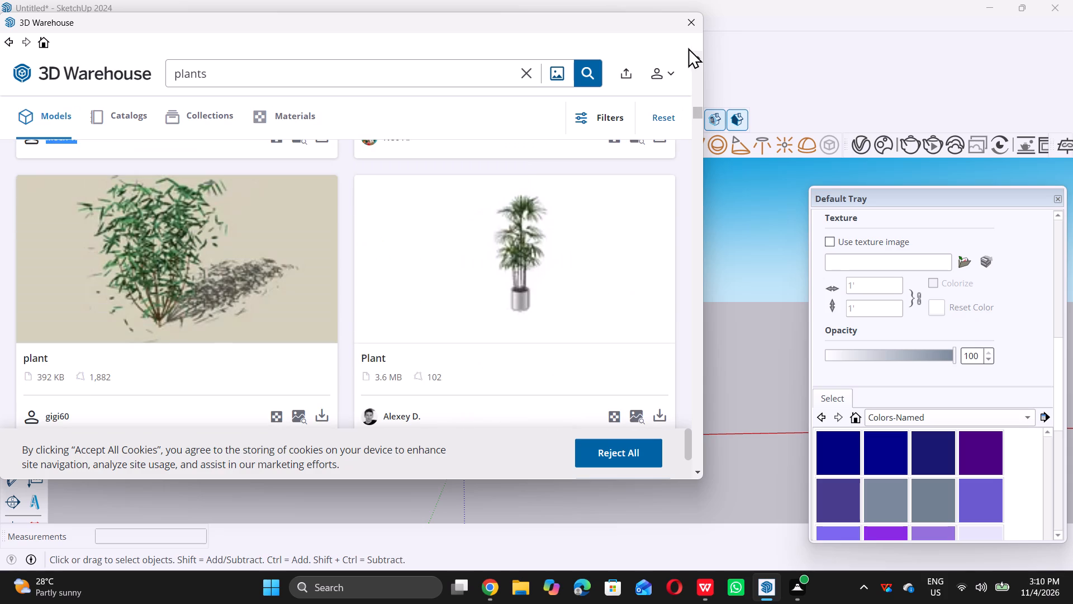
pyautogui.moveTo(696, 119); pyautogui.dragTo(701, 68)
pyautogui.click(701, 68)
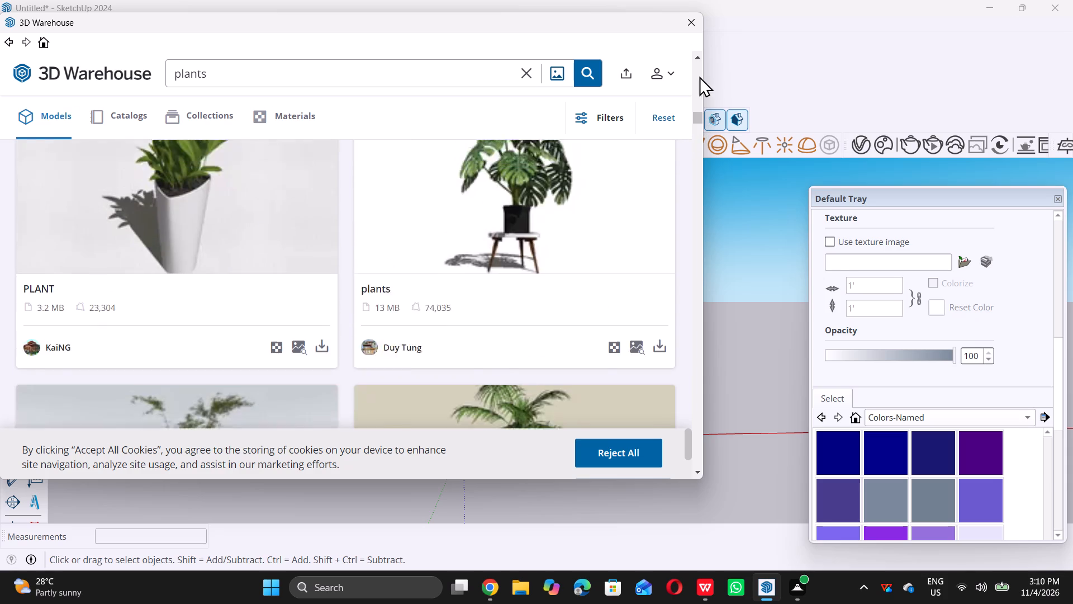
pyautogui.doubleClick(695, 111)
pyautogui.doubleClick(696, 107)
pyautogui.moveTo(696, 106); pyautogui.dragTo(696, 93)
pyautogui.moveTo(696, 92); pyautogui.dragTo(696, 63)
pyautogui.moveTo(696, 63); pyautogui.dragTo(696, 48)
pyautogui.doubleClick(696, 48)
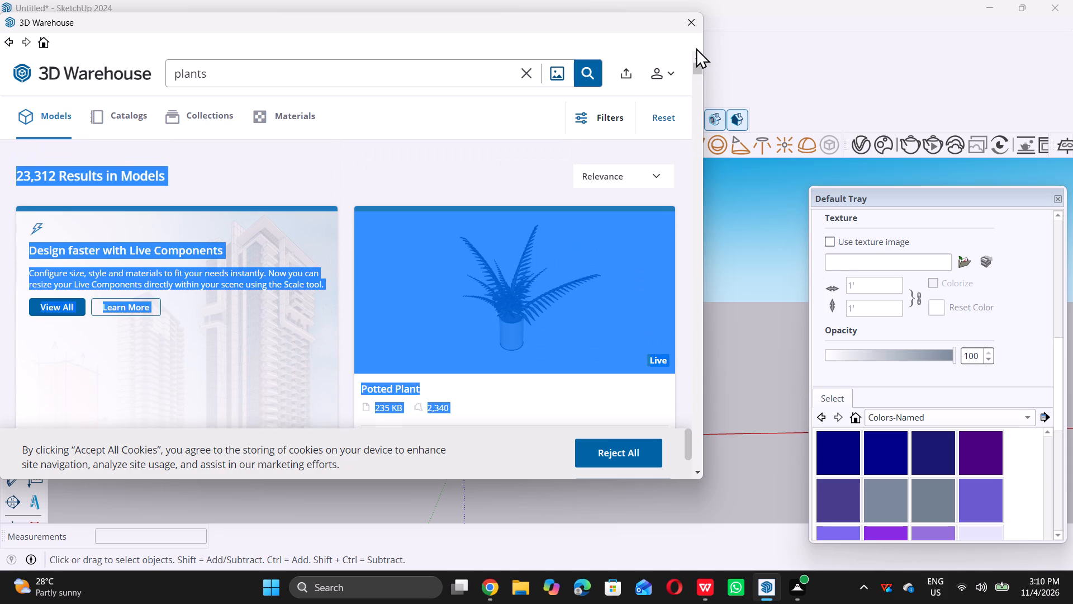
pyautogui.scroll(-14, 454, 312)
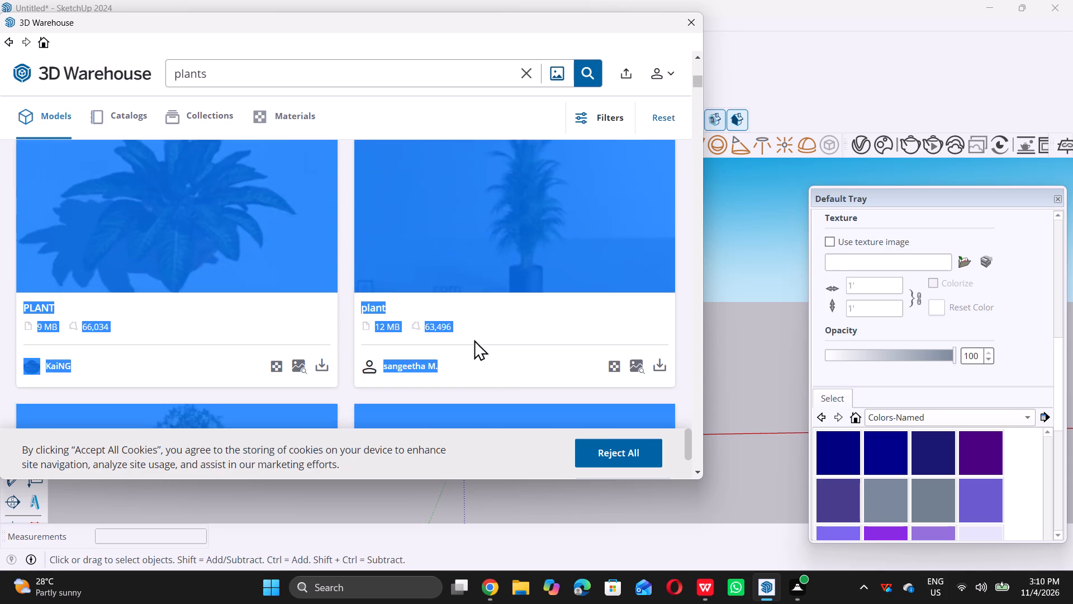
pyautogui.click(724, 380)
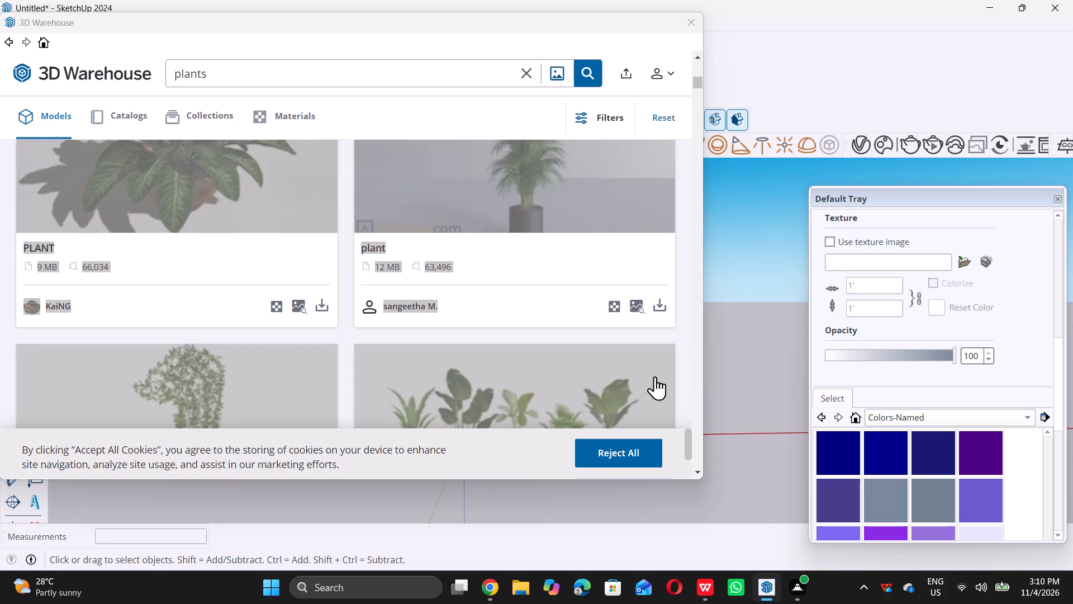
pyautogui.click(780, 386)
pyautogui.scroll(-4, 547, 323)
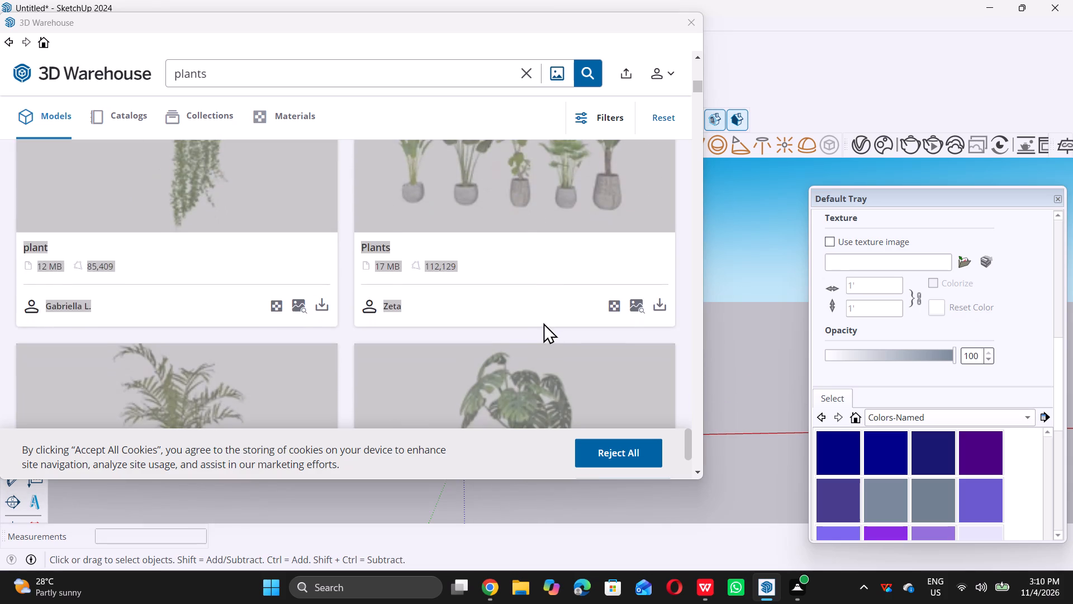
pyautogui.scroll(-6, 543, 323)
pyautogui.scroll(-7, 487, 314)
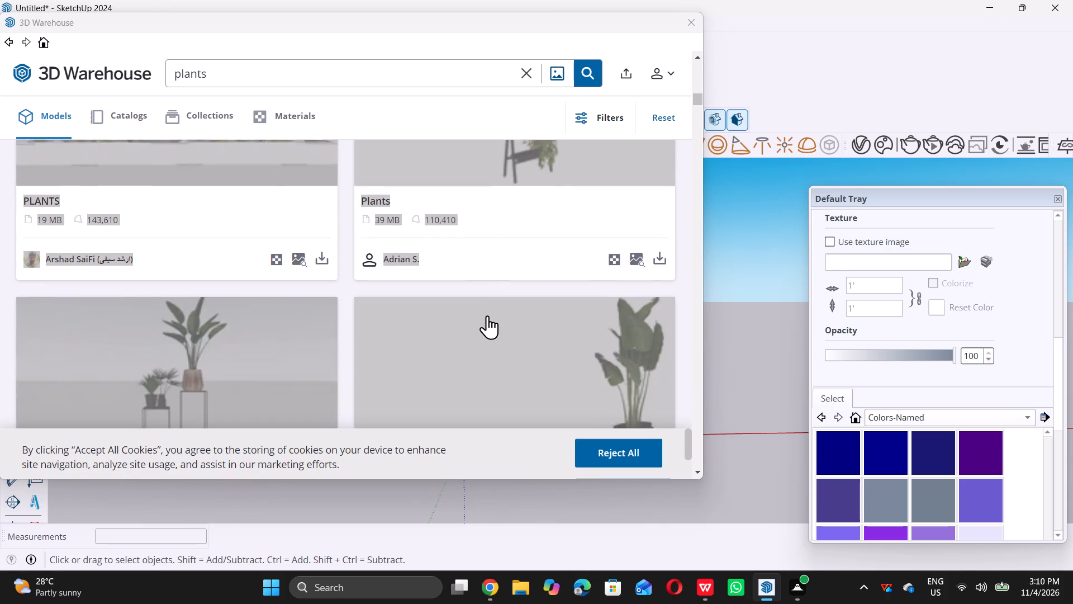
pyautogui.scroll(-17, 489, 316)
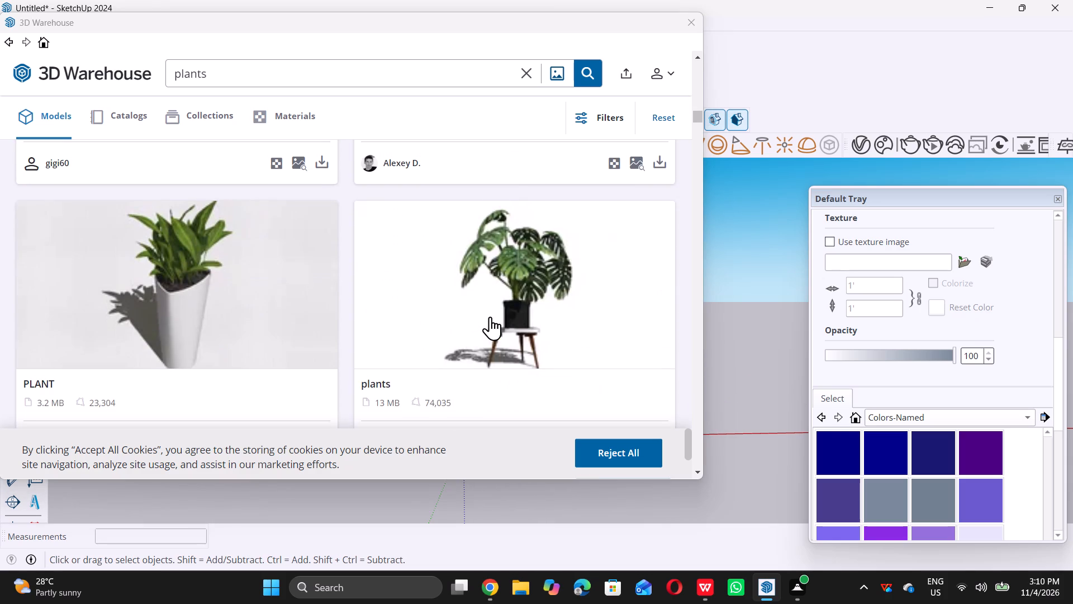
pyautogui.scroll(-11, 490, 318)
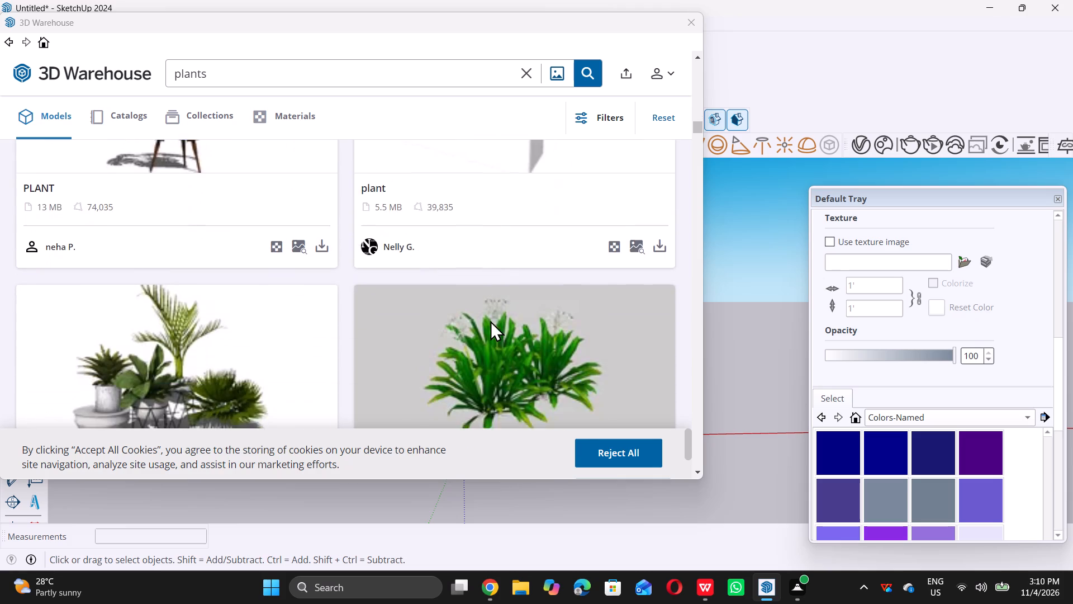
pyautogui.scroll(-13, 490, 322)
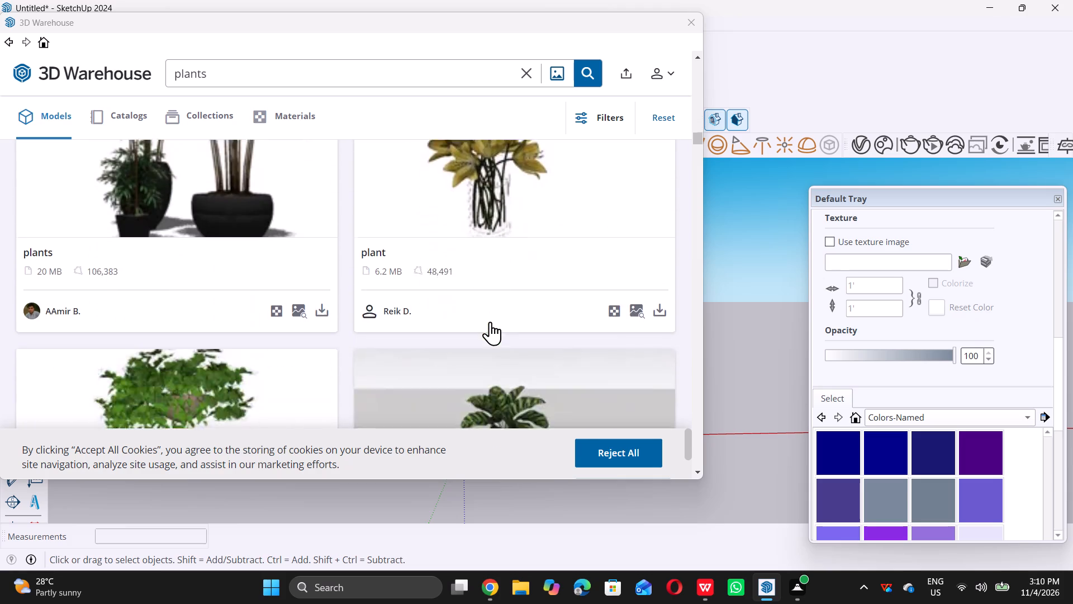
pyautogui.scroll(-12, 490, 322)
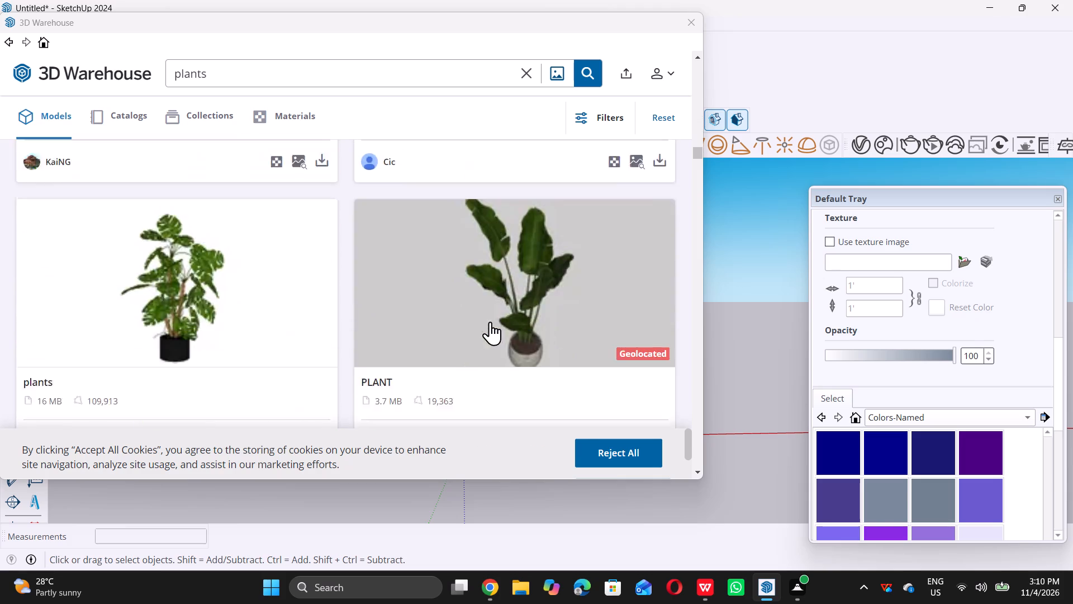
pyautogui.scroll(-16, 490, 322)
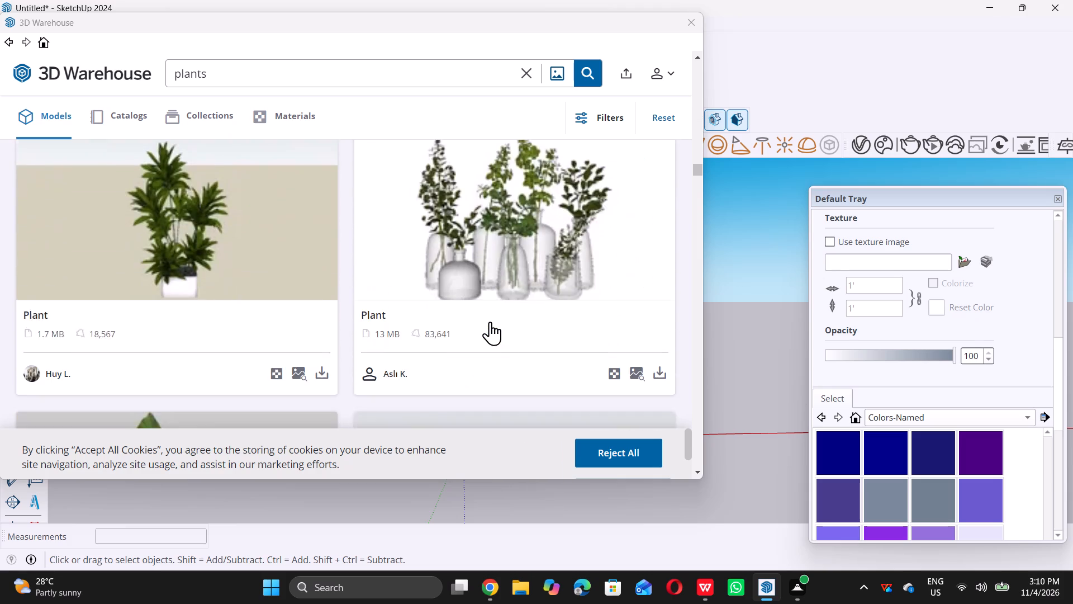
pyautogui.scroll(-5, 490, 322)
pyautogui.scroll(4, 490, 322)
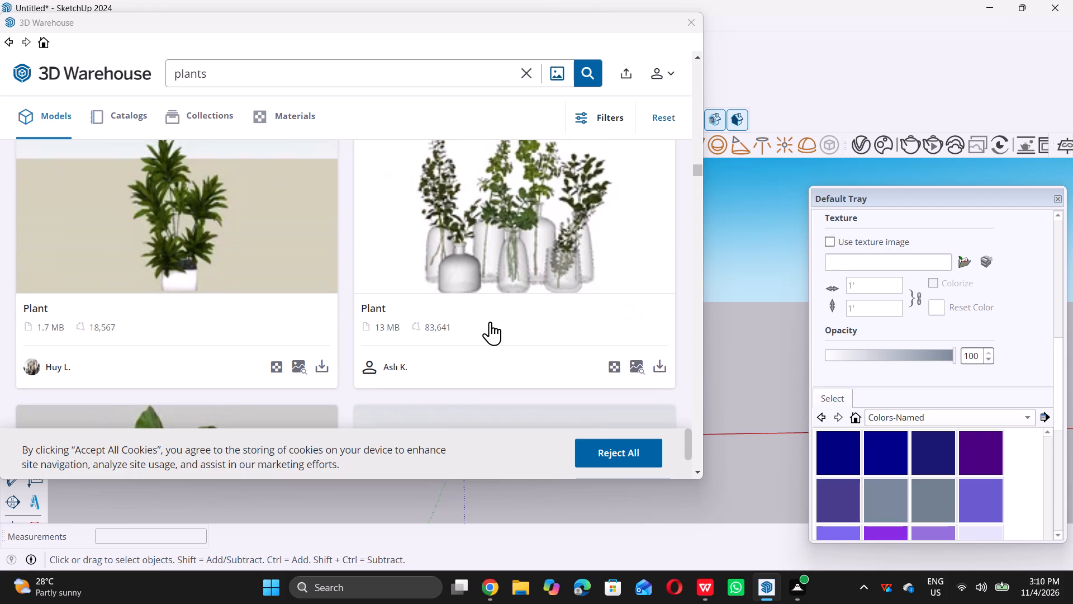
pyautogui.scroll(-18, 490, 322)
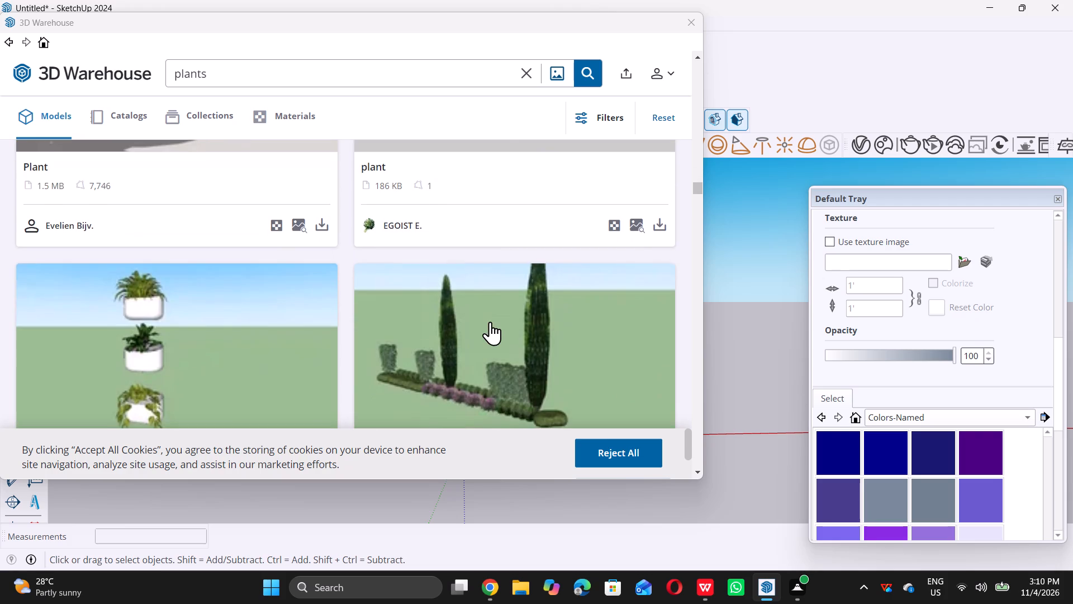
# Compare the potted plants, planter boxes and shrubs further along the "plants" results for the hollowed block beside the steps.
pyautogui.scroll(7, 490, 322)
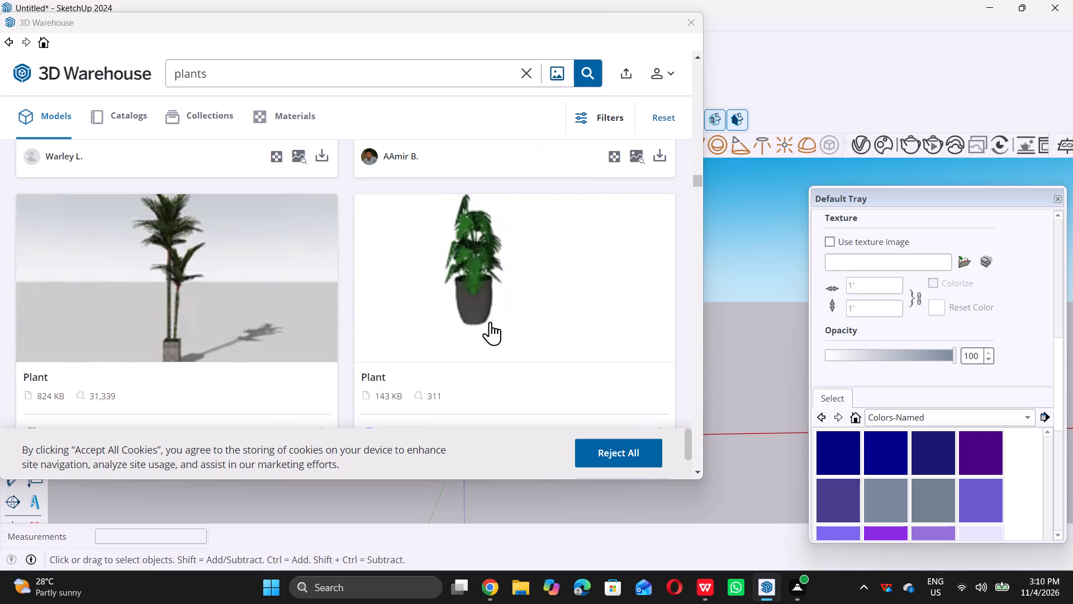
pyautogui.scroll(-14, 490, 322)
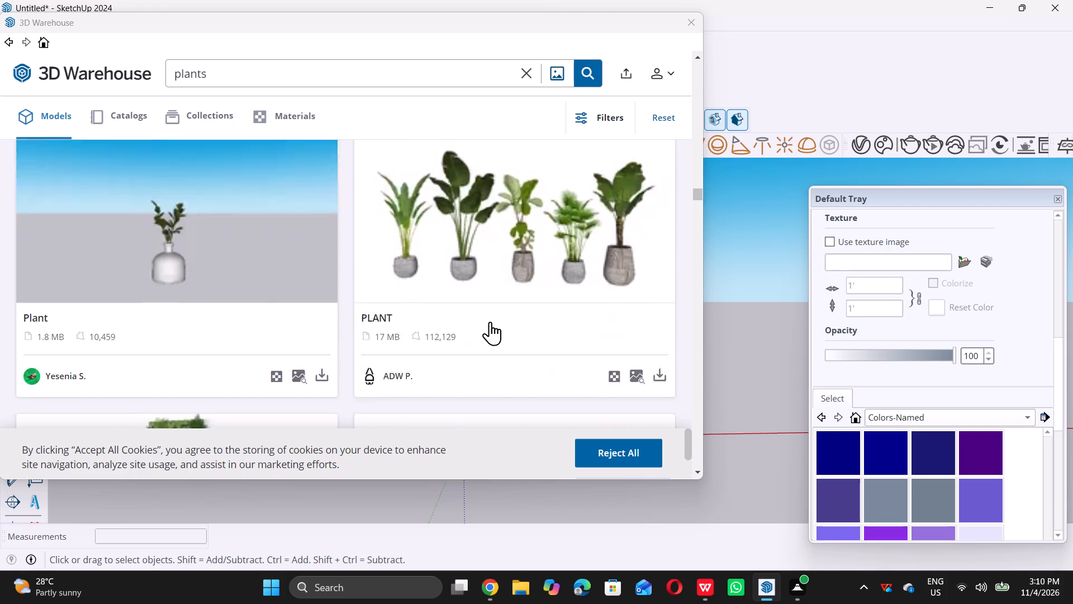
pyautogui.scroll(-12, 490, 322)
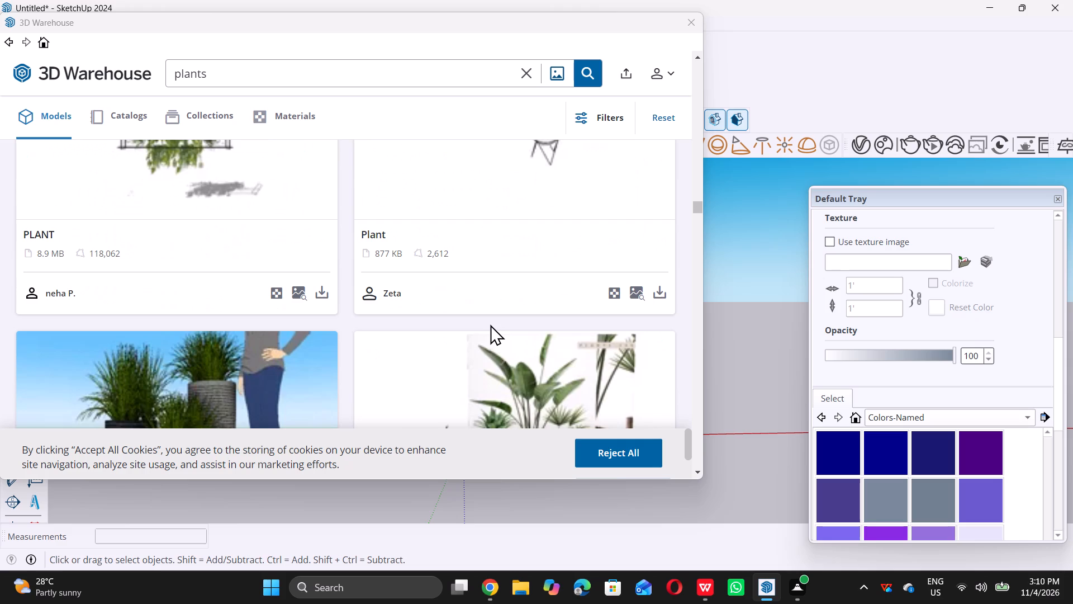
pyautogui.scroll(-9, 490, 324)
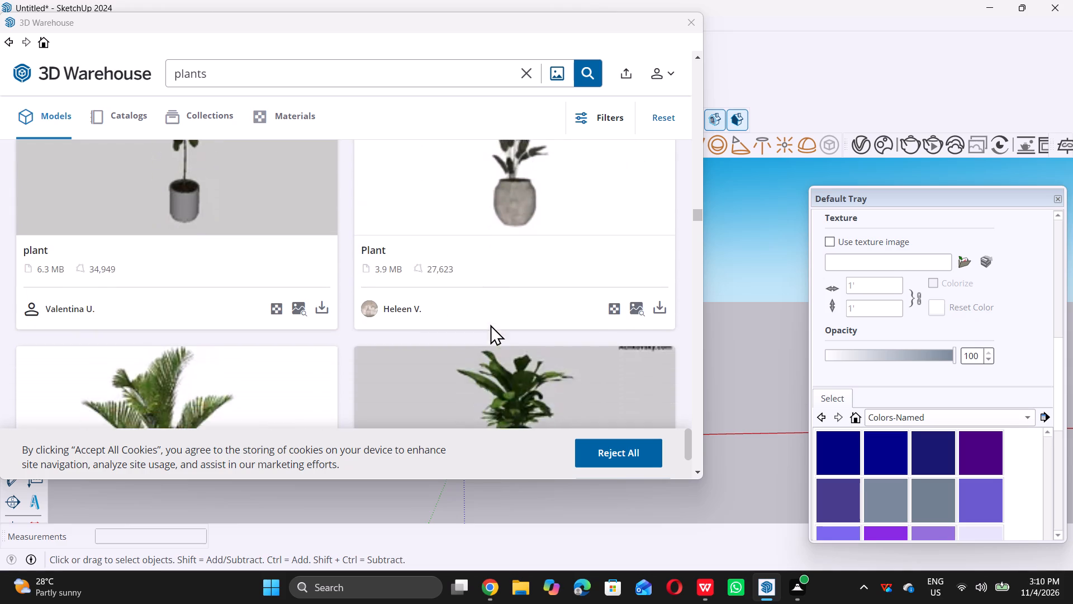
pyautogui.scroll(-3, 490, 324)
pyautogui.scroll(2, 488, 325)
pyautogui.scroll(-3, 488, 325)
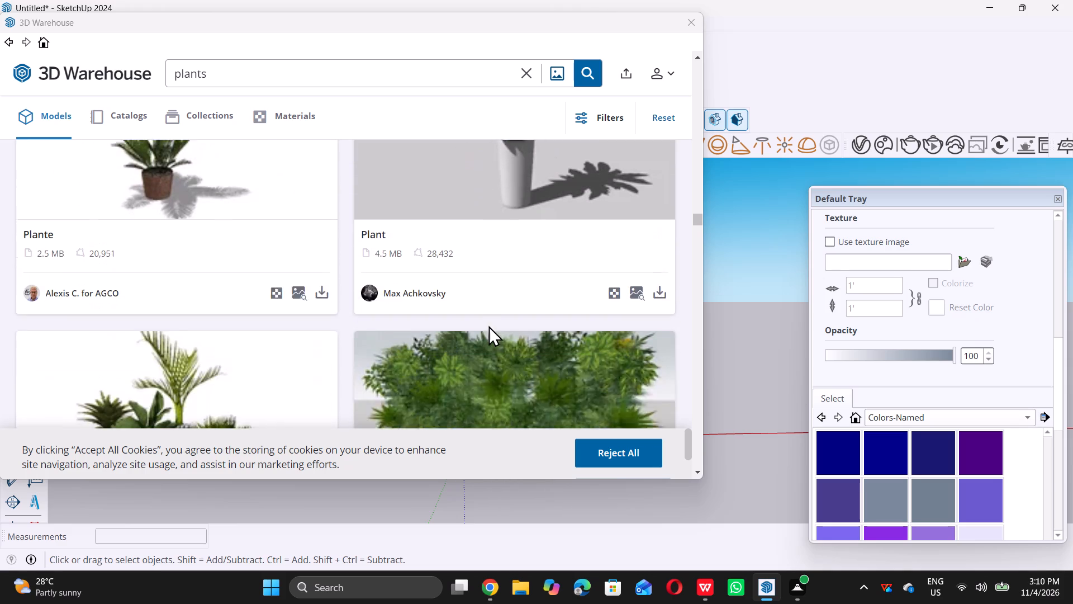
pyautogui.scroll(-8, 488, 325)
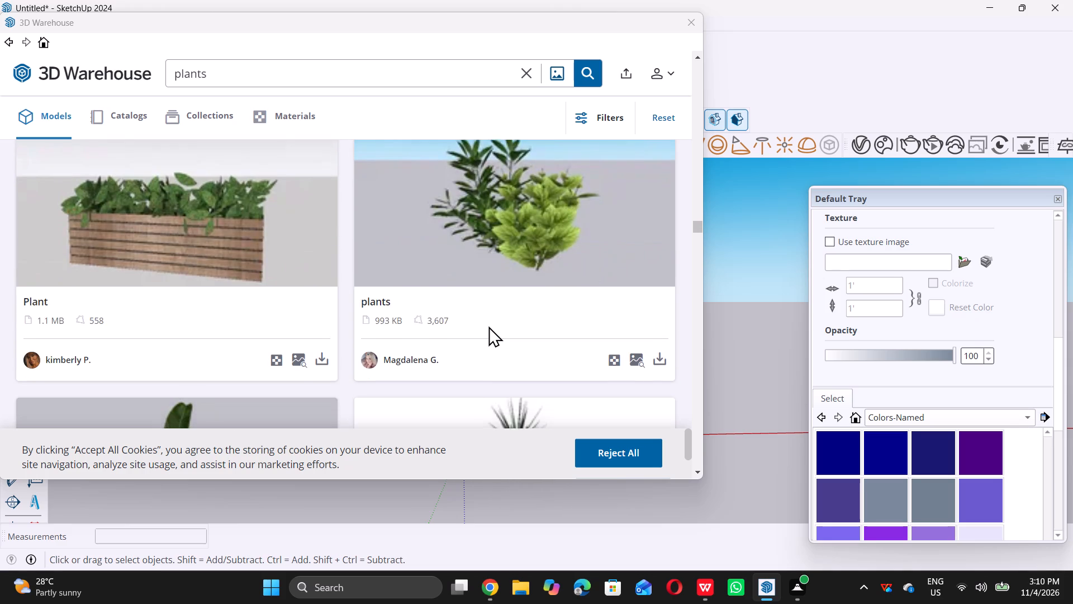
pyautogui.scroll(-4, 488, 326)
pyautogui.scroll(4, 488, 326)
pyautogui.scroll(-4, 488, 326)
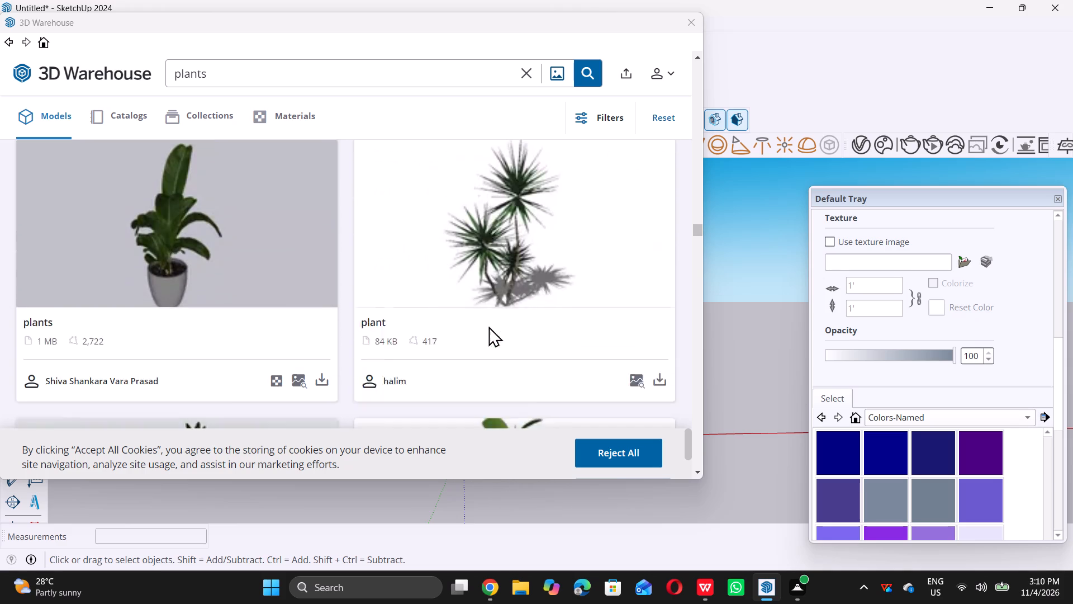
pyautogui.scroll(-10, 488, 326)
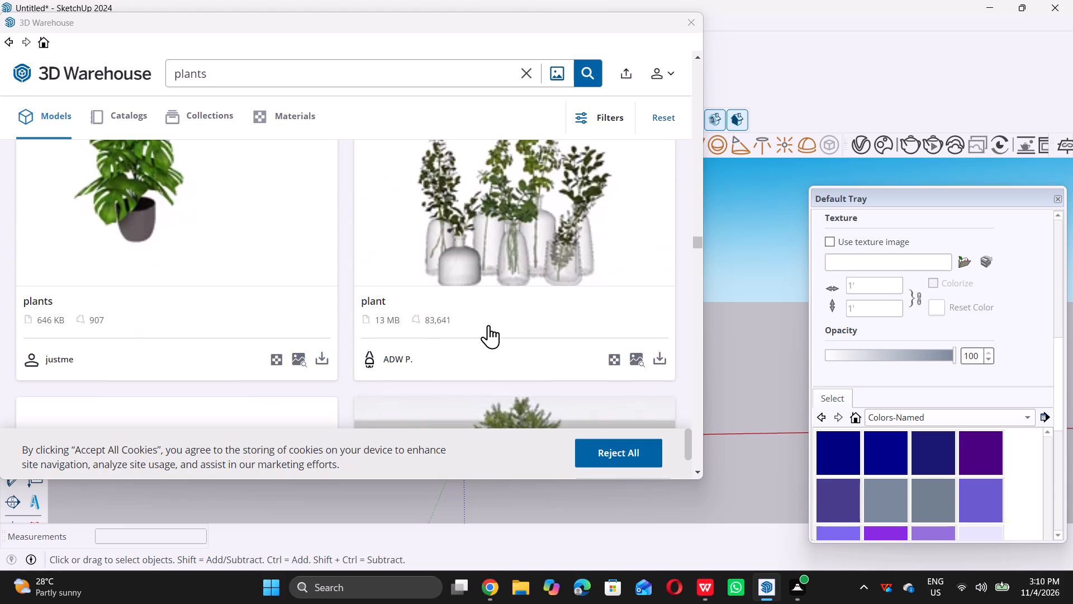
pyautogui.scroll(-16, 488, 325)
pyautogui.scroll(-6, 488, 325)
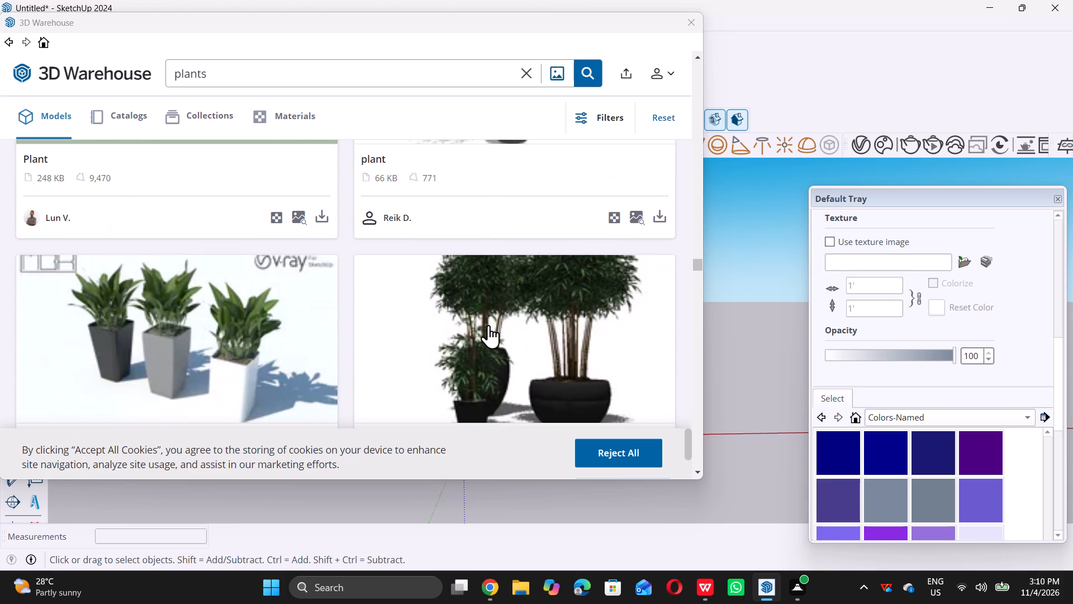
pyautogui.scroll(7, 488, 325)
pyautogui.scroll(-2, 488, 325)
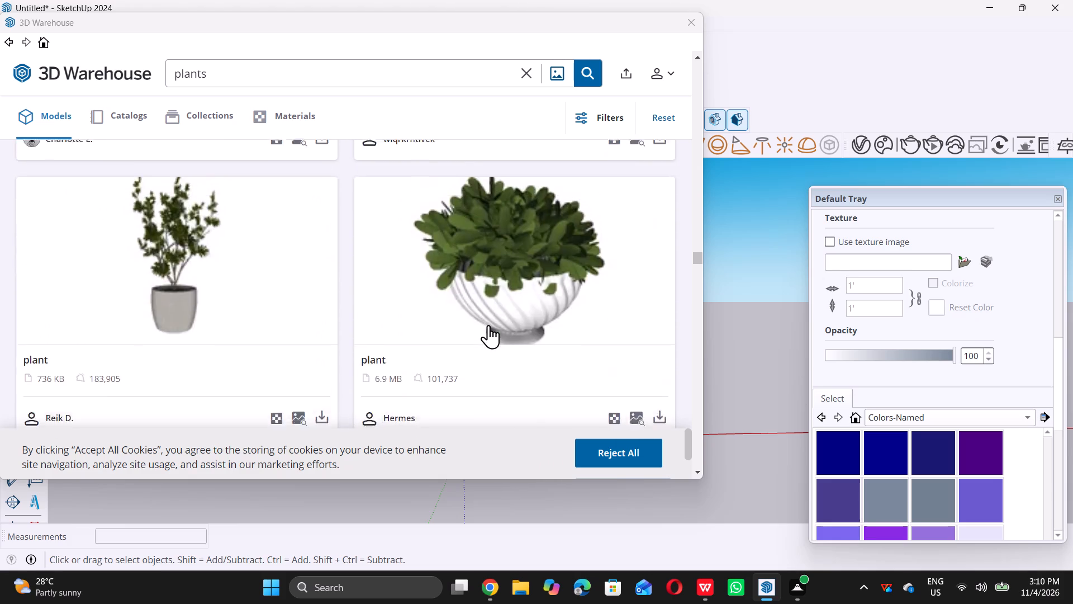
pyautogui.scroll(-18, 488, 325)
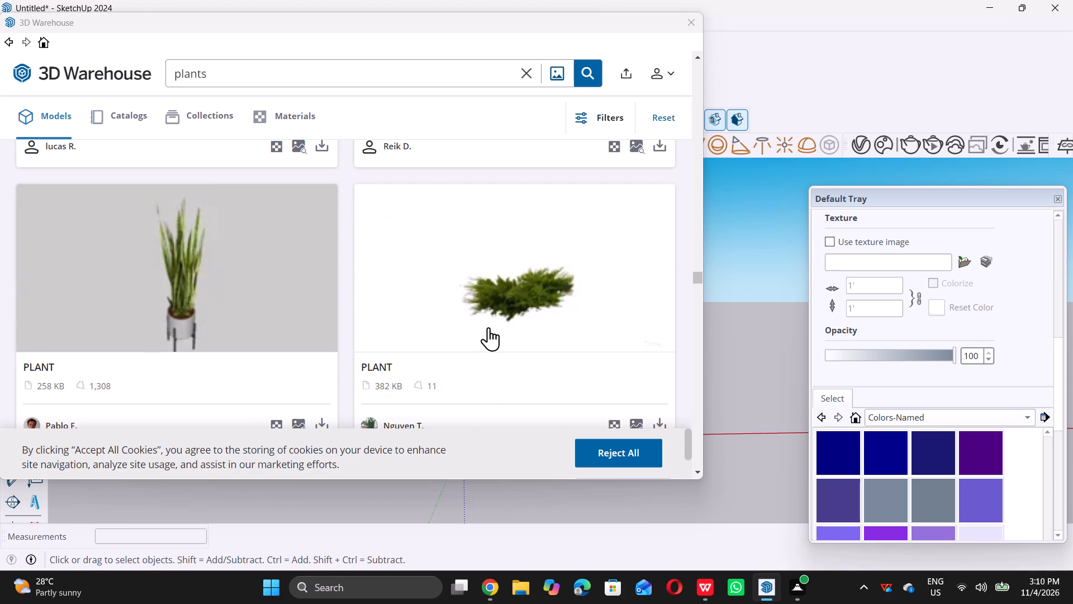
# Continue through the loaded "plants" results, comparing potted plants, hanging plants and shrubs for the hollowed block beside the steps.
pyautogui.scroll(-19, 488, 327)
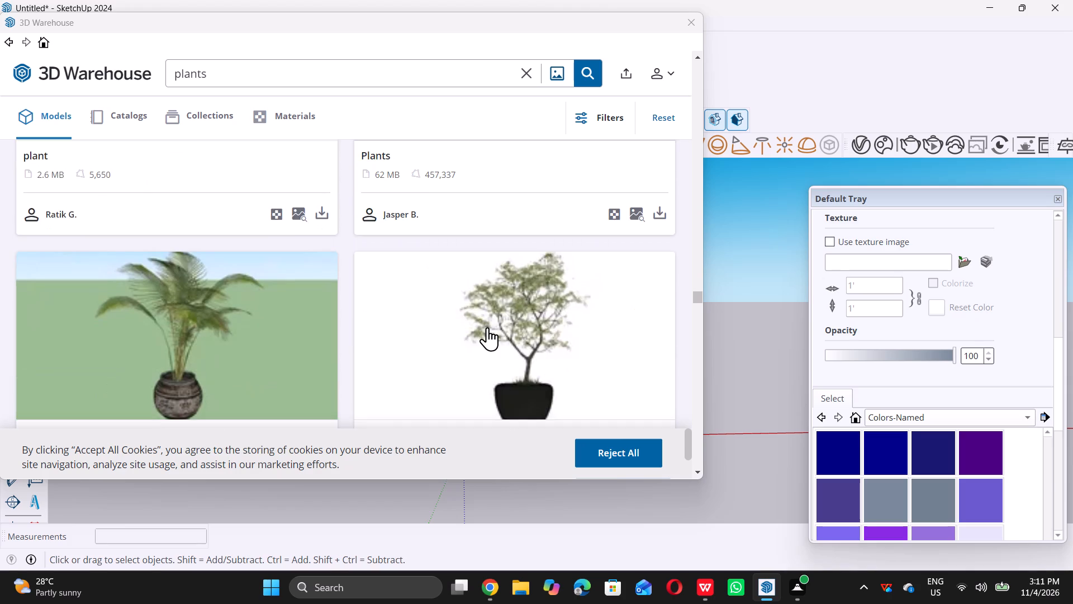
pyautogui.scroll(-18, 487, 328)
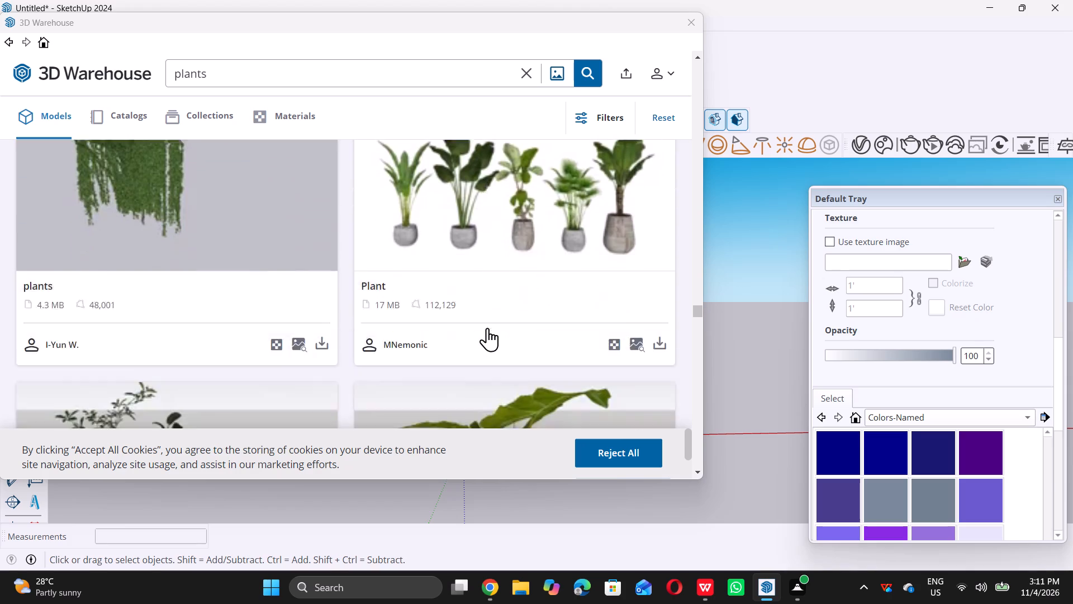
pyautogui.scroll(-6, 487, 328)
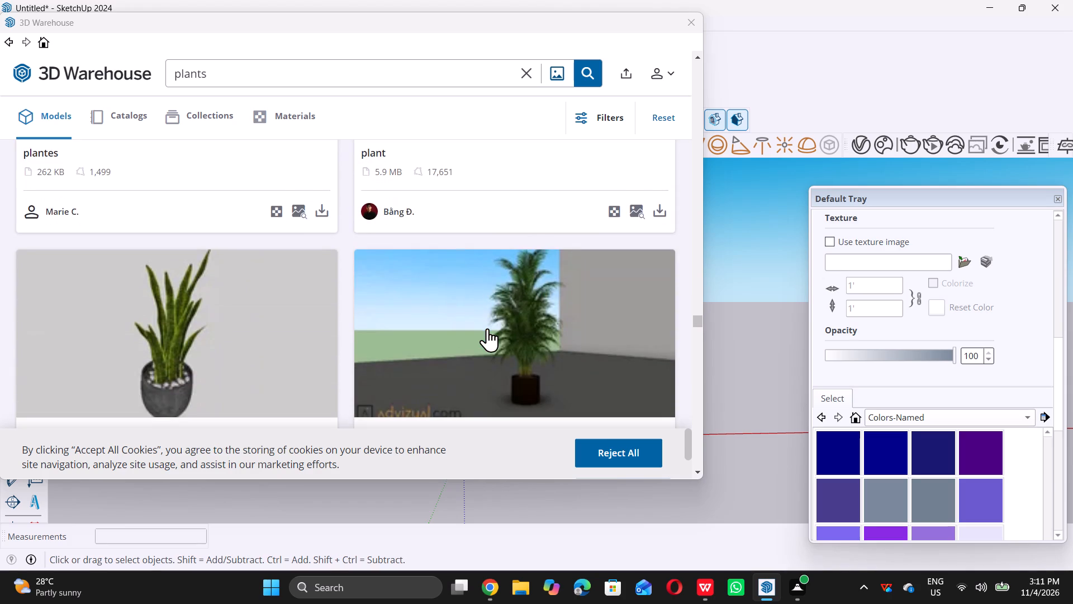
pyautogui.scroll(-14, 487, 328)
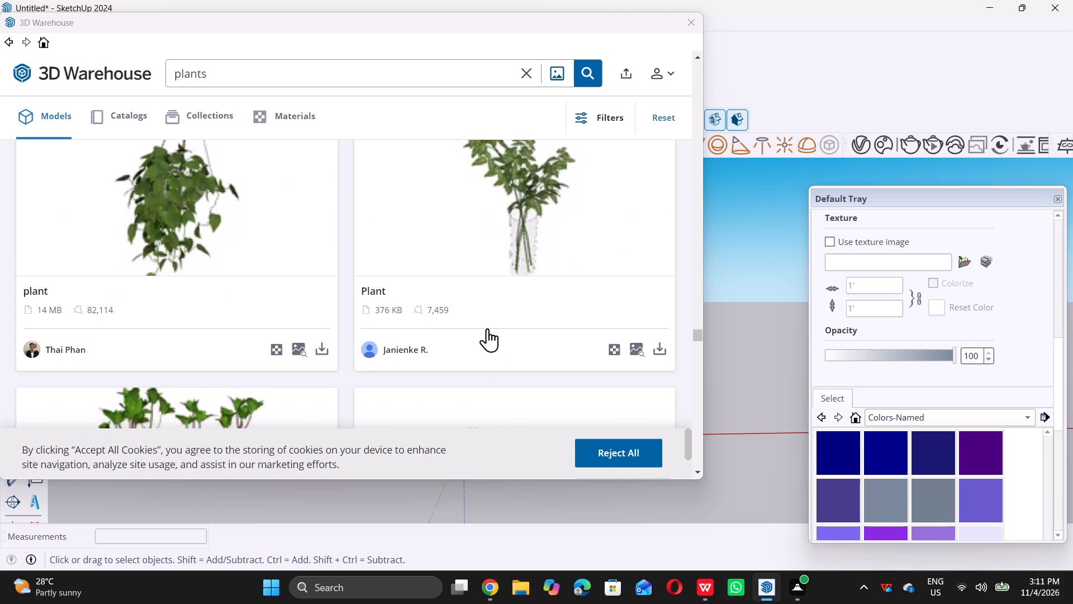
pyautogui.scroll(-19, 487, 328)
pyautogui.scroll(-11, 487, 328)
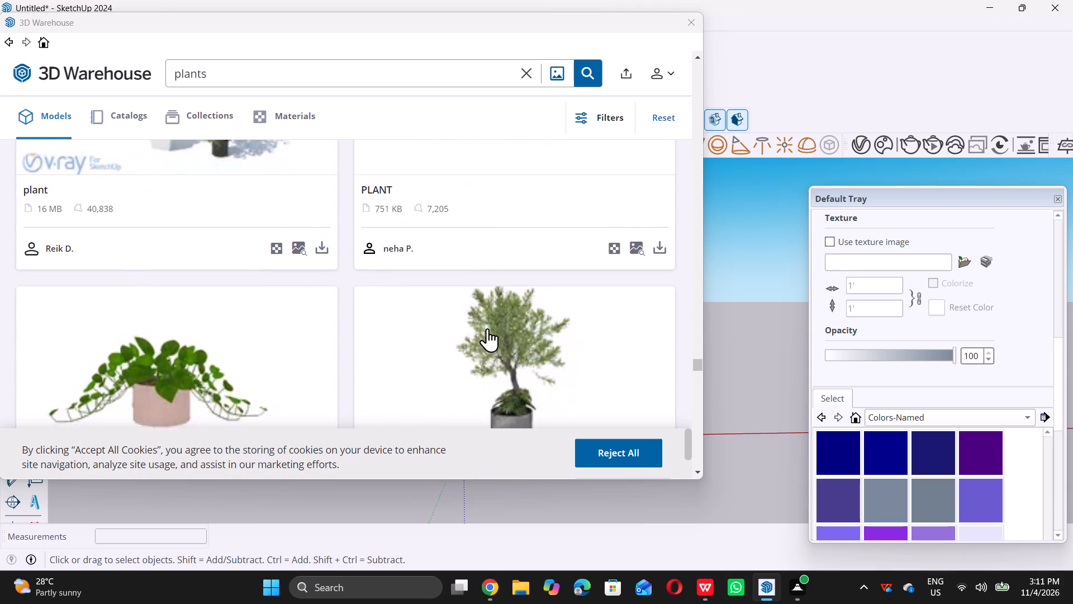
pyautogui.scroll(-16, 487, 328)
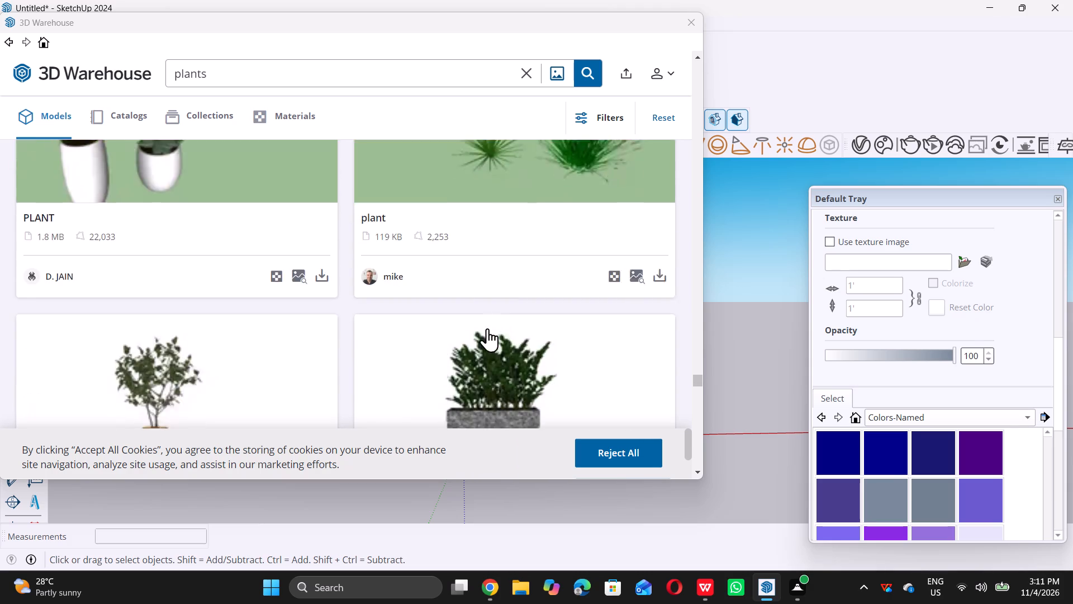
# Examine the box planters, potted plants and green-wall models through the end of the loaded "plants" results.
pyautogui.scroll(4, 487, 328)
pyautogui.scroll(-9, 487, 328)
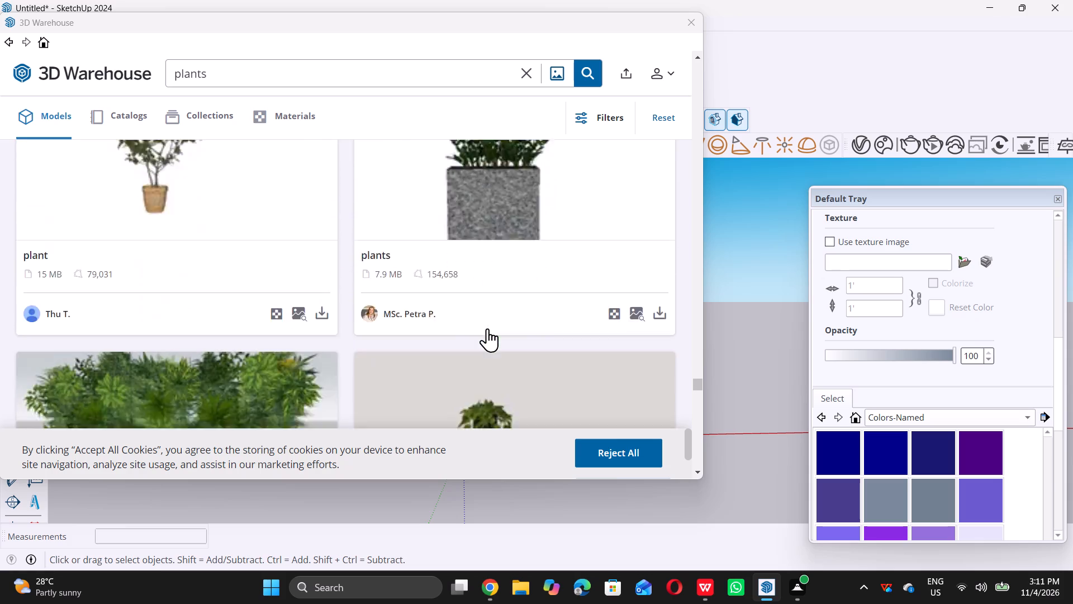
pyautogui.scroll(-9, 487, 328)
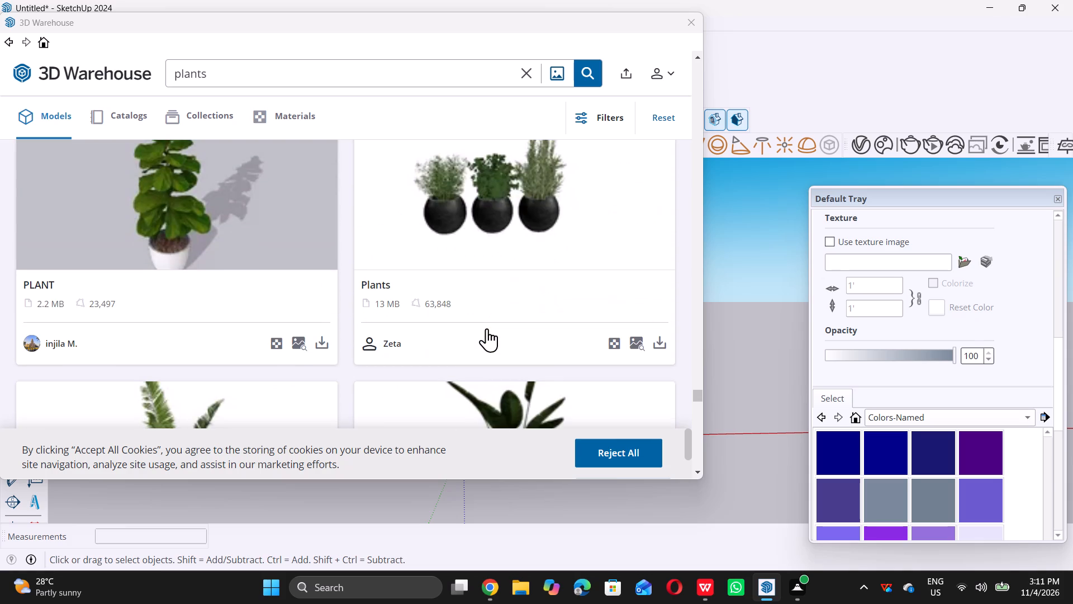
pyautogui.scroll(-3, 487, 328)
pyautogui.scroll(4, 487, 328)
pyautogui.scroll(-8, 487, 328)
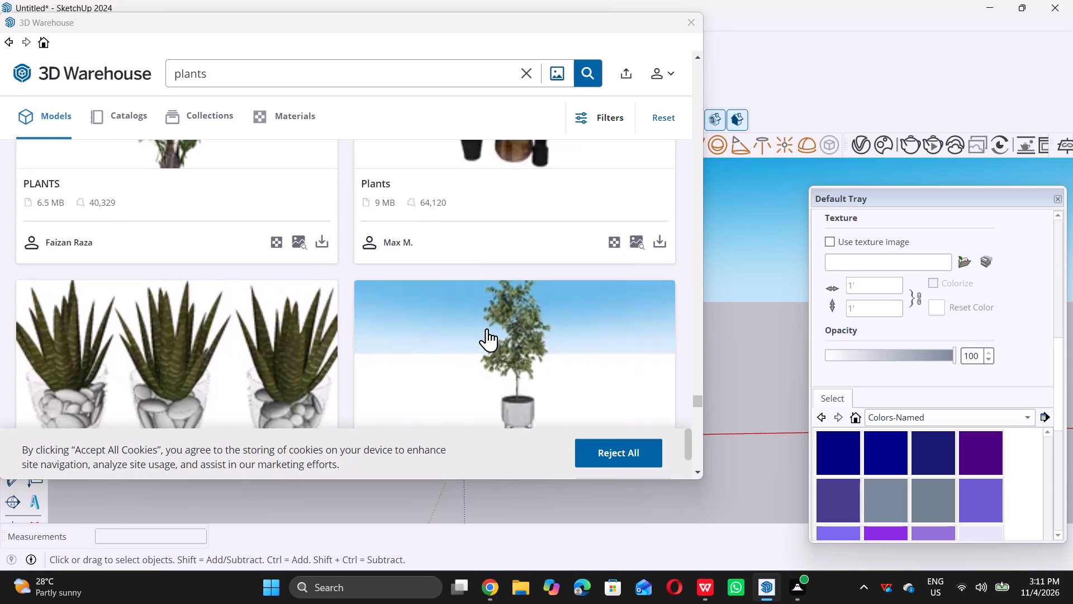
pyautogui.scroll(-13, 487, 328)
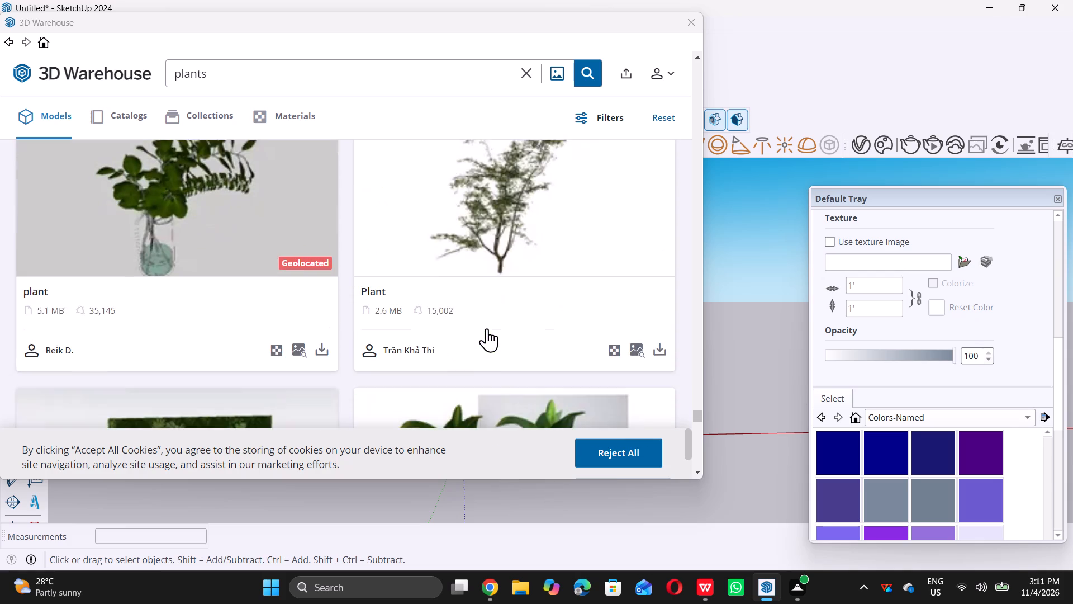
pyautogui.scroll(-12, 487, 328)
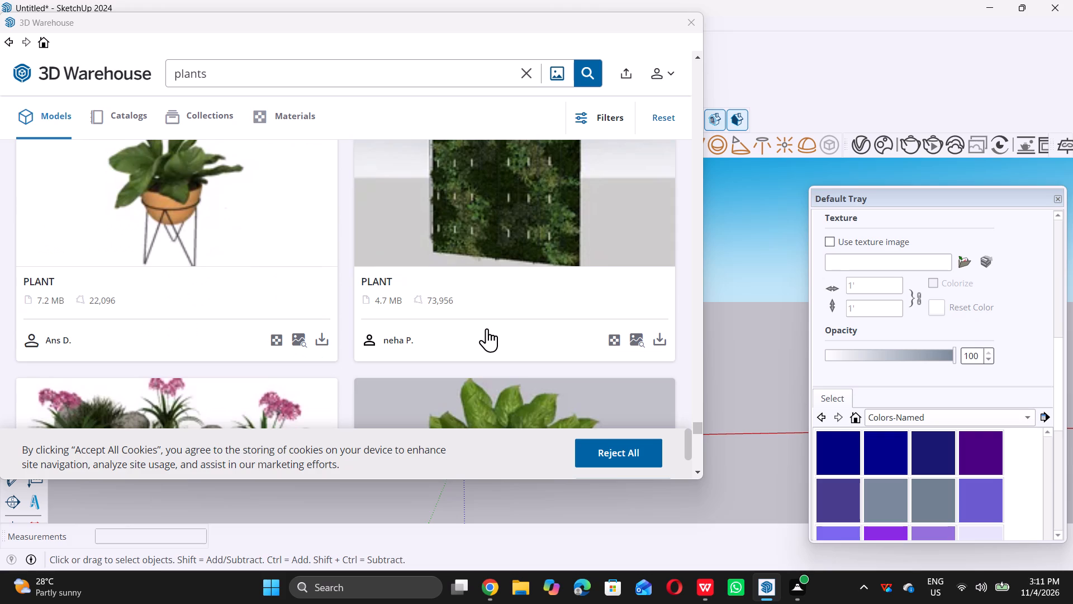
pyautogui.scroll(-10, 487, 328)
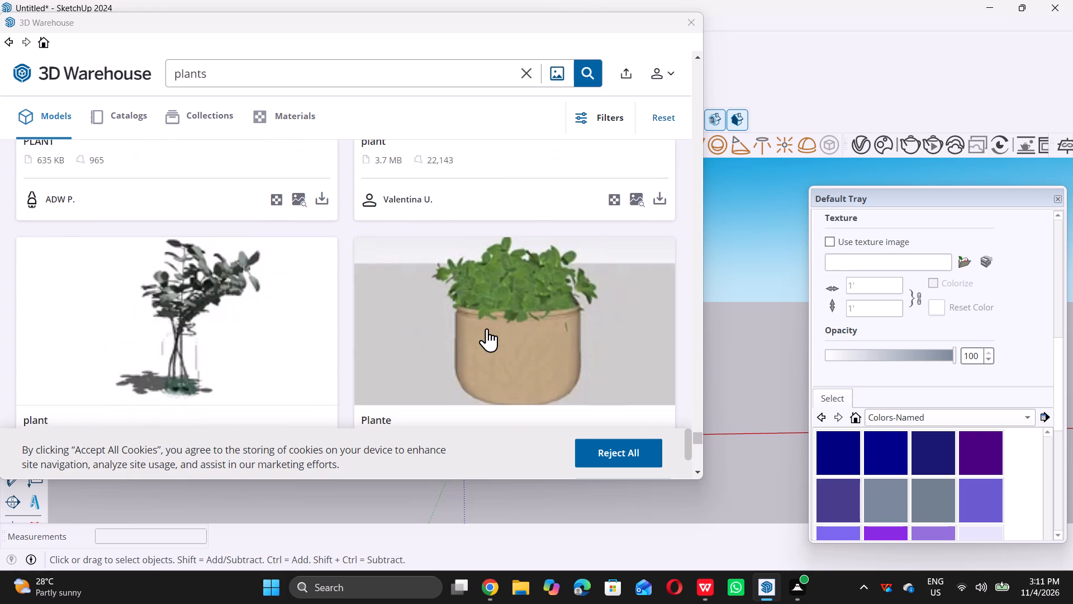
pyautogui.scroll(-5, 487, 328)
pyautogui.scroll(8, 487, 328)
pyautogui.scroll(-8, 487, 328)
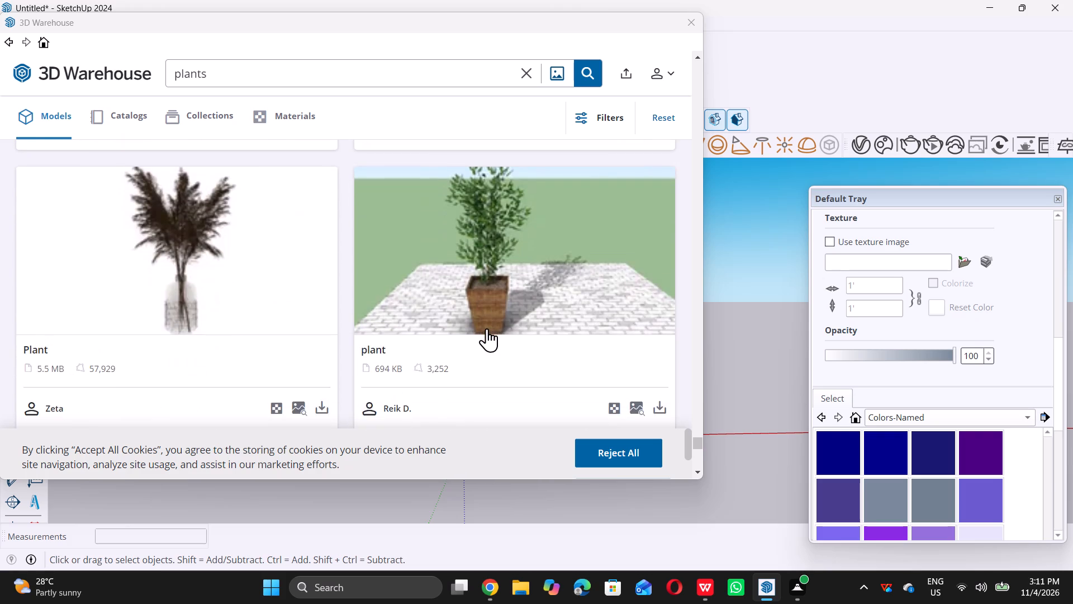
pyautogui.scroll(-19, 487, 328)
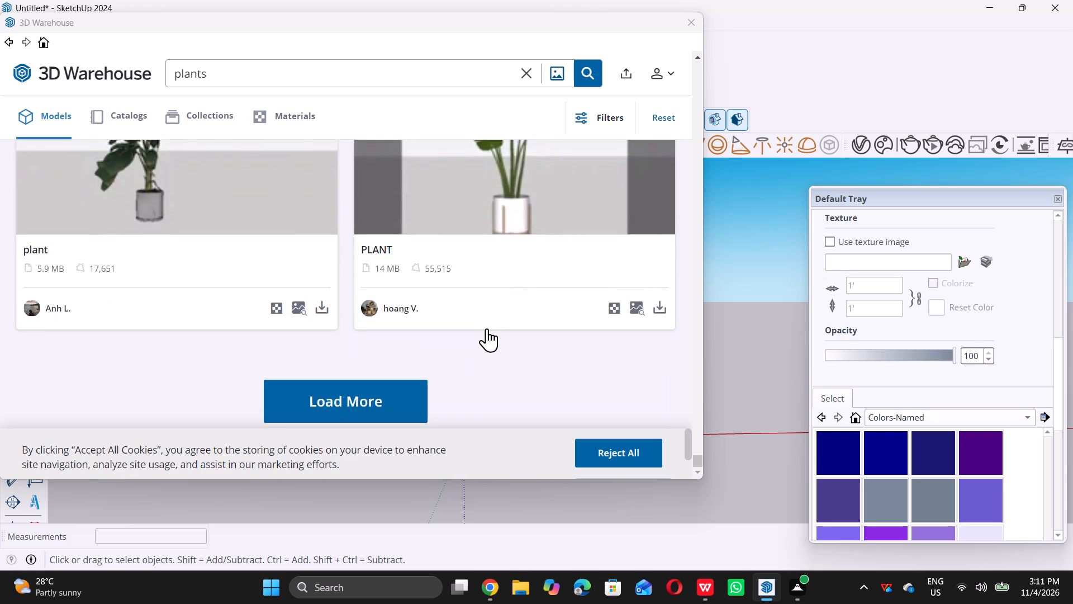
# Load more "plants" results and compare the added potted plants, planter boxes and ornamental grasses for the side block.
pyautogui.scroll(-5, 487, 328)
pyautogui.doubleClick(419, 397)
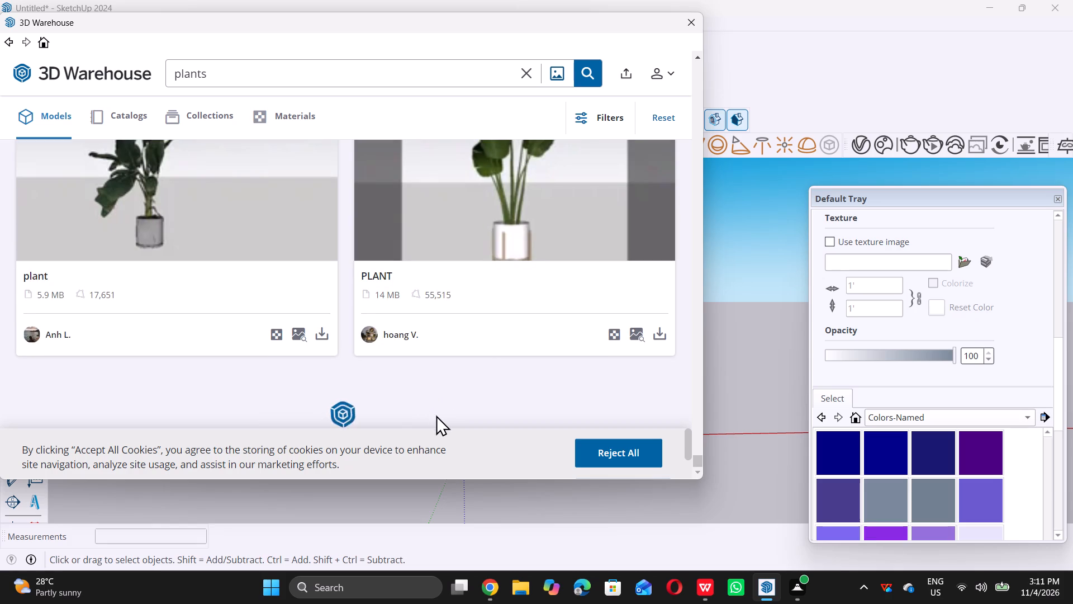
pyautogui.scroll(-5, 428, 384)
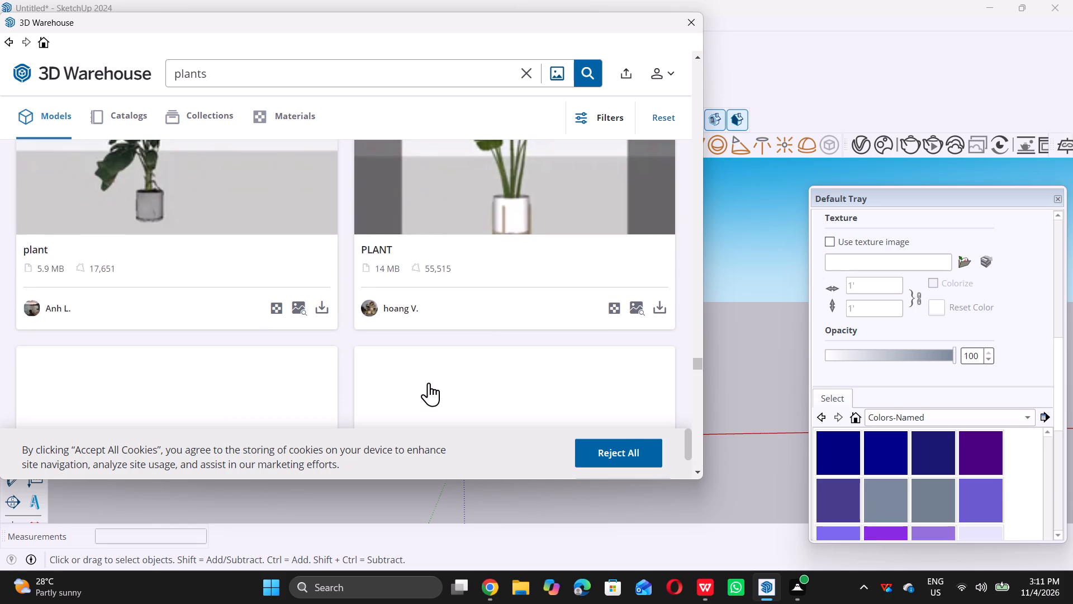
pyautogui.scroll(-9, 429, 383)
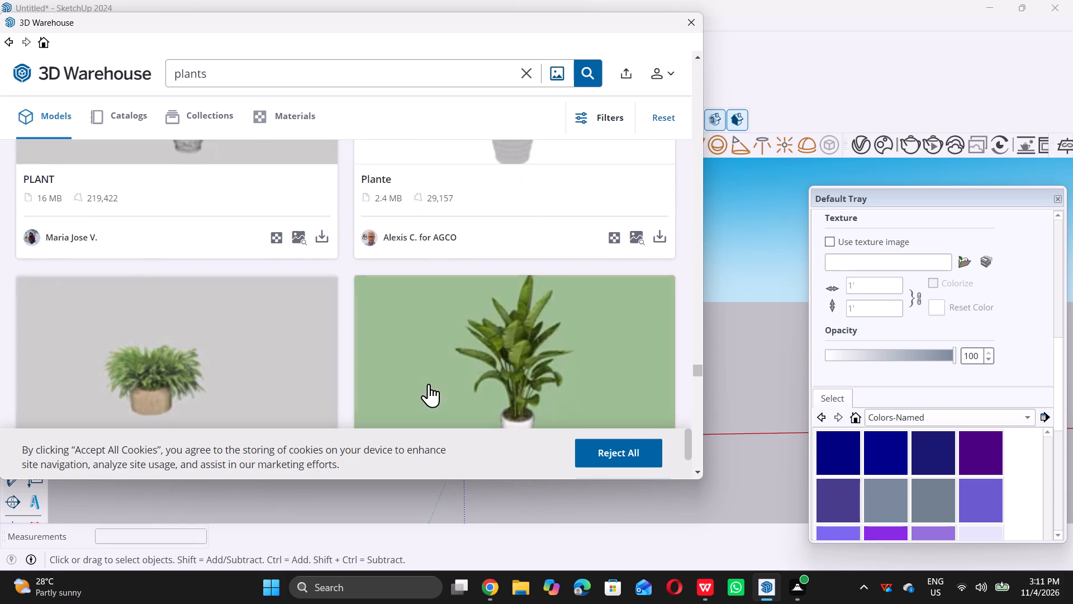
pyautogui.scroll(-11, 429, 384)
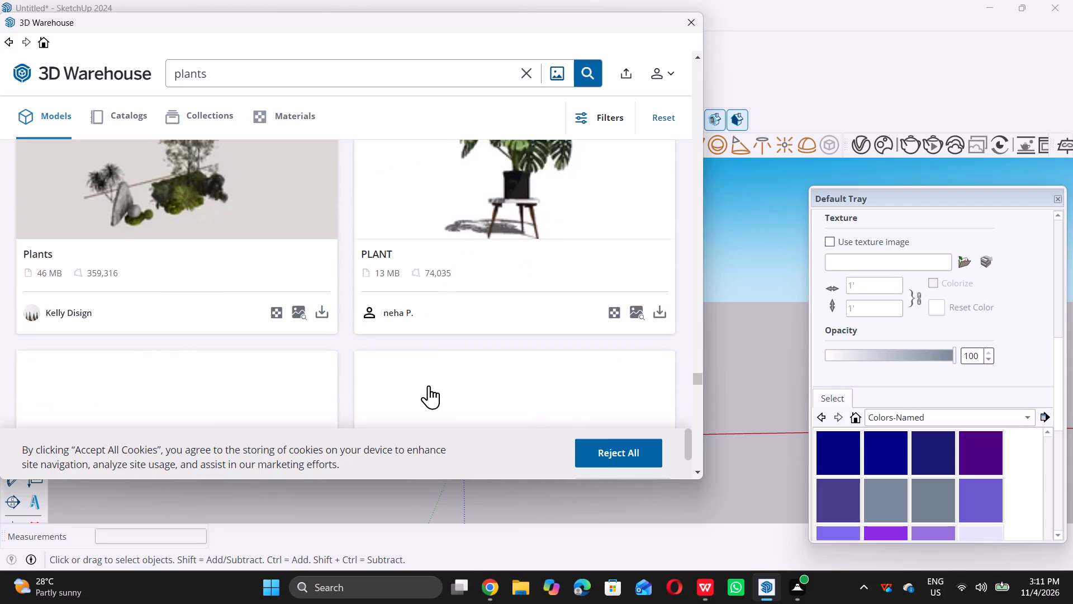
pyautogui.scroll(-5, 429, 385)
pyautogui.scroll(2, 429, 386)
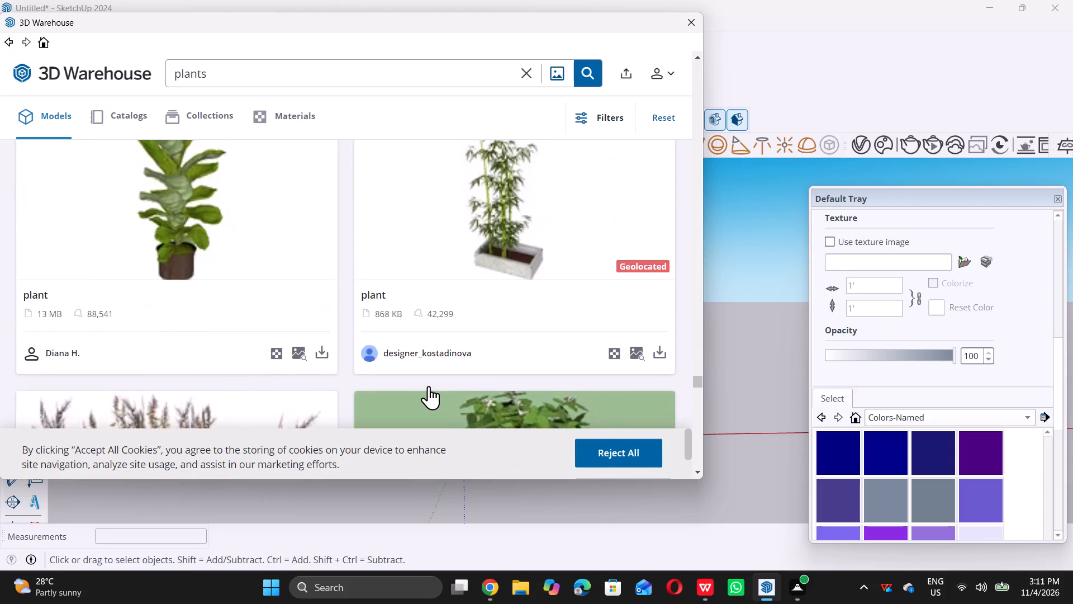
pyautogui.scroll(-13, 429, 386)
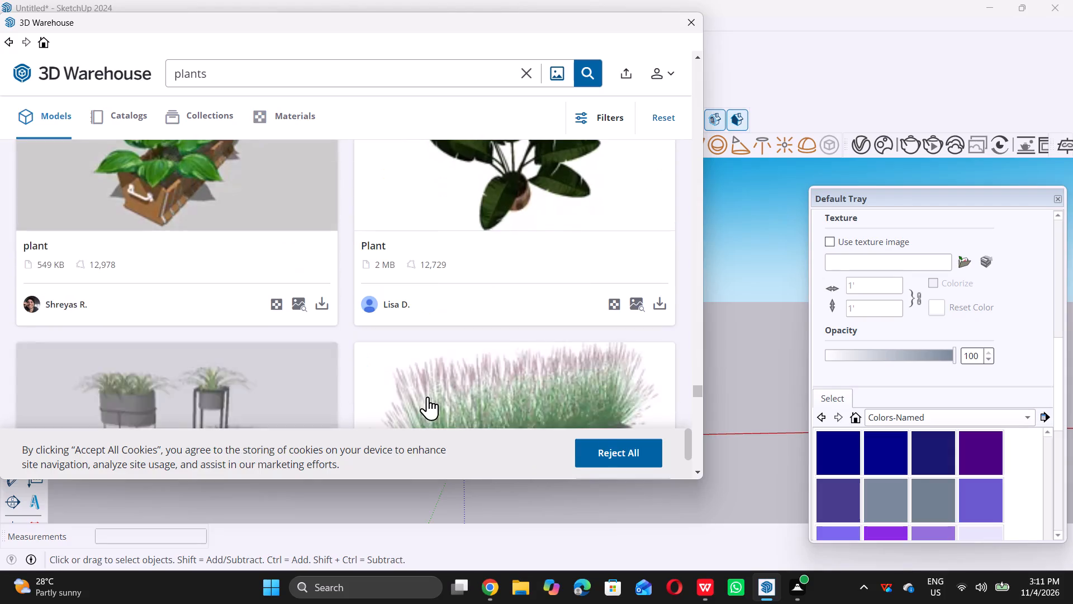
pyautogui.scroll(3, 428, 397)
pyautogui.scroll(-8, 428, 397)
pyautogui.scroll(4, 428, 397)
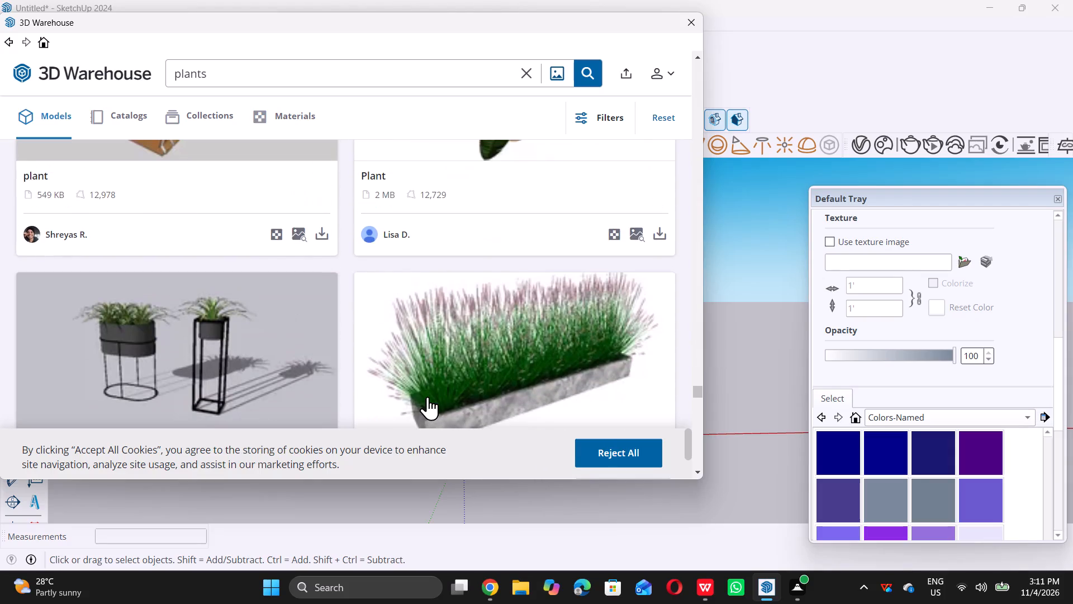
# Look through the flowering shrubs, climbing plants and potted plant sets further along the "plants" results.
pyautogui.scroll(-9, 428, 397)
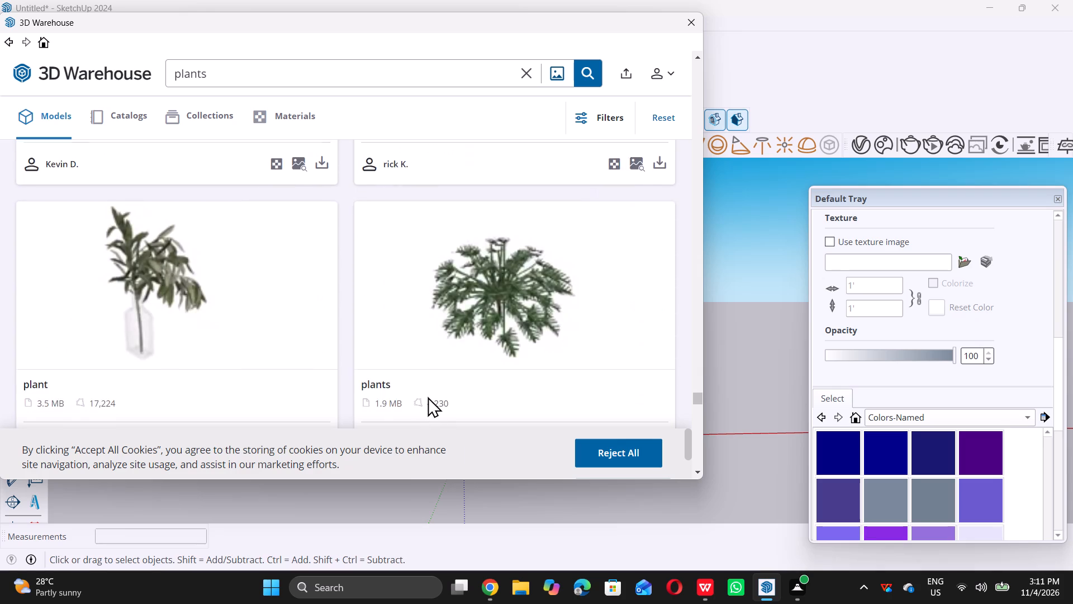
pyautogui.scroll(-10, 428, 397)
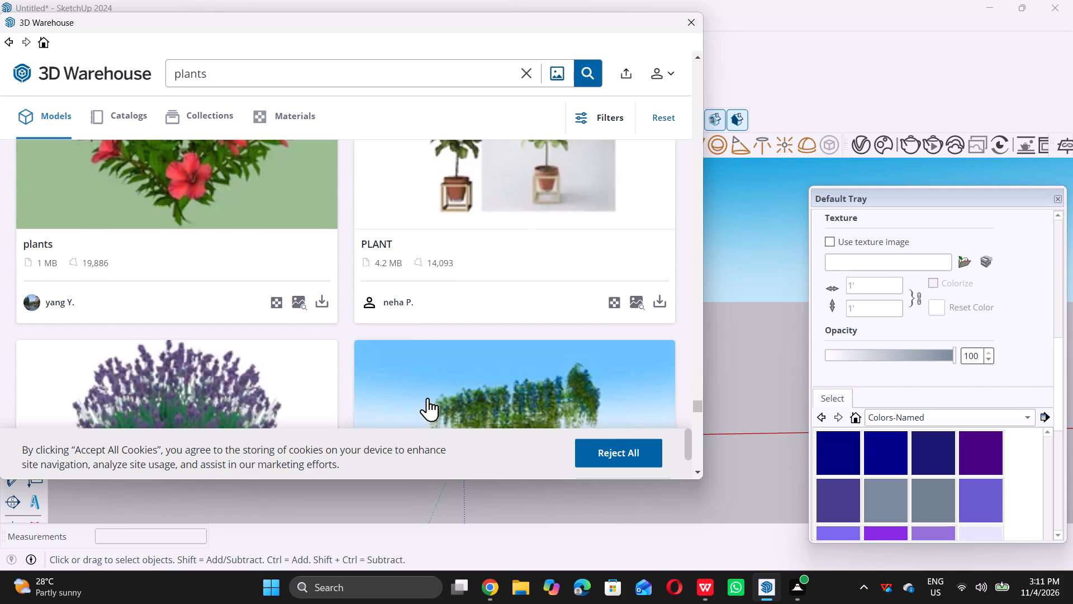
pyautogui.scroll(-5, 428, 398)
pyautogui.scroll(6, 428, 398)
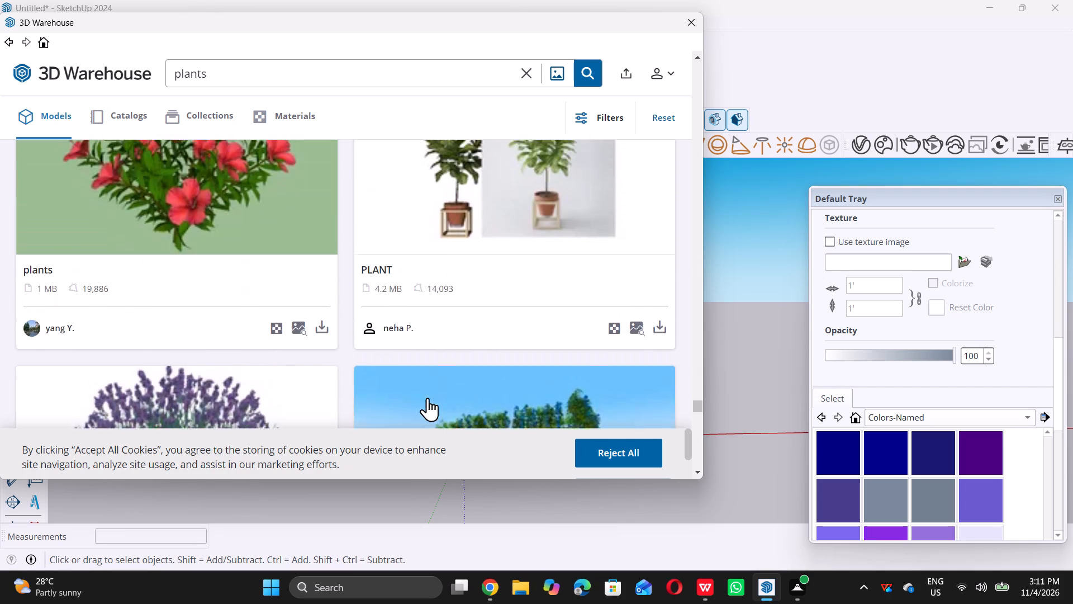
pyautogui.scroll(1, 428, 398)
pyautogui.scroll(-14, 428, 398)
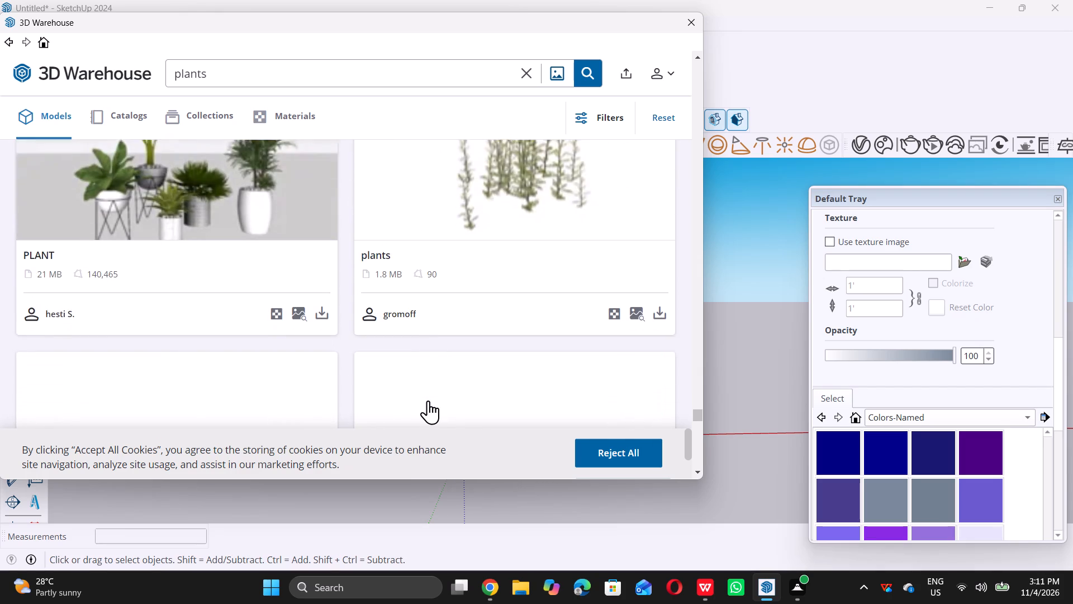
pyautogui.scroll(6, 428, 400)
pyautogui.scroll(-6, 428, 400)
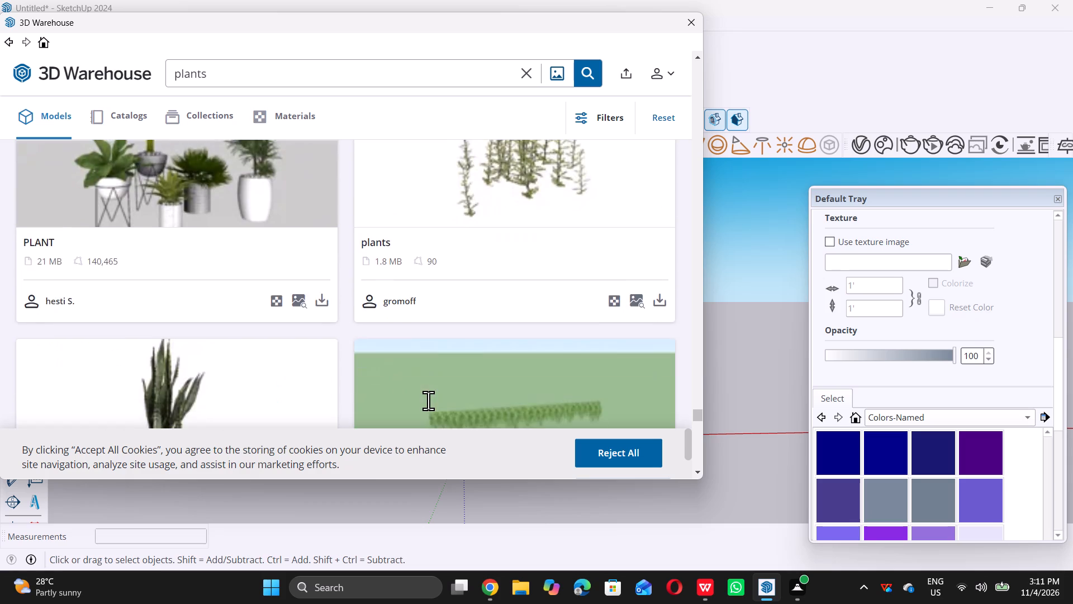
# Download the 1.4 MB "Plant" model in the dark pot directly into the tower model and dismiss the version warning.
pyautogui.scroll(-8, 428, 400)
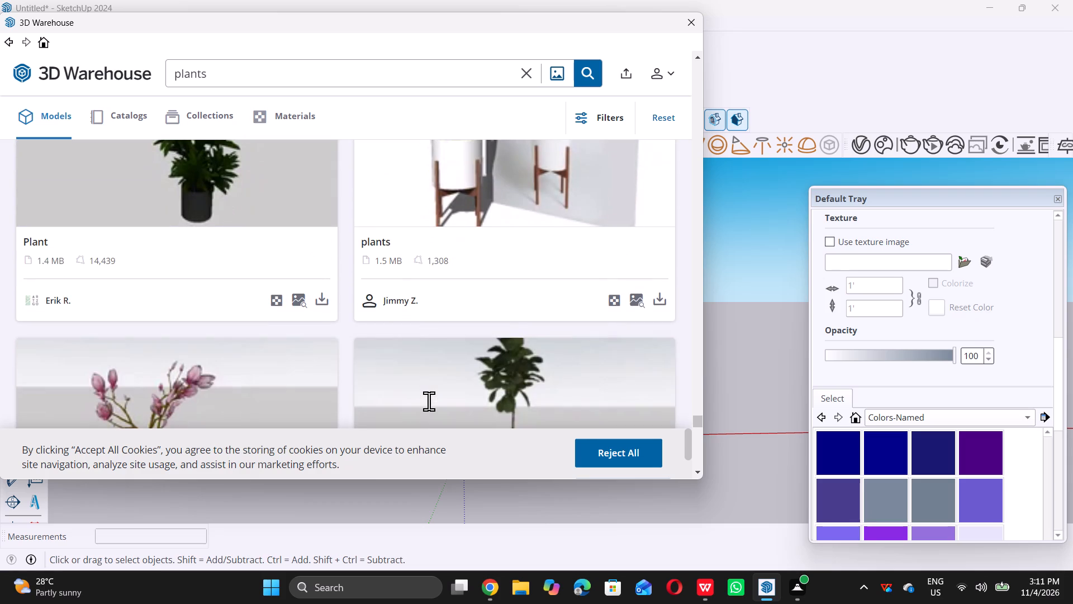
pyautogui.click(328, 296)
pyautogui.click(314, 268)
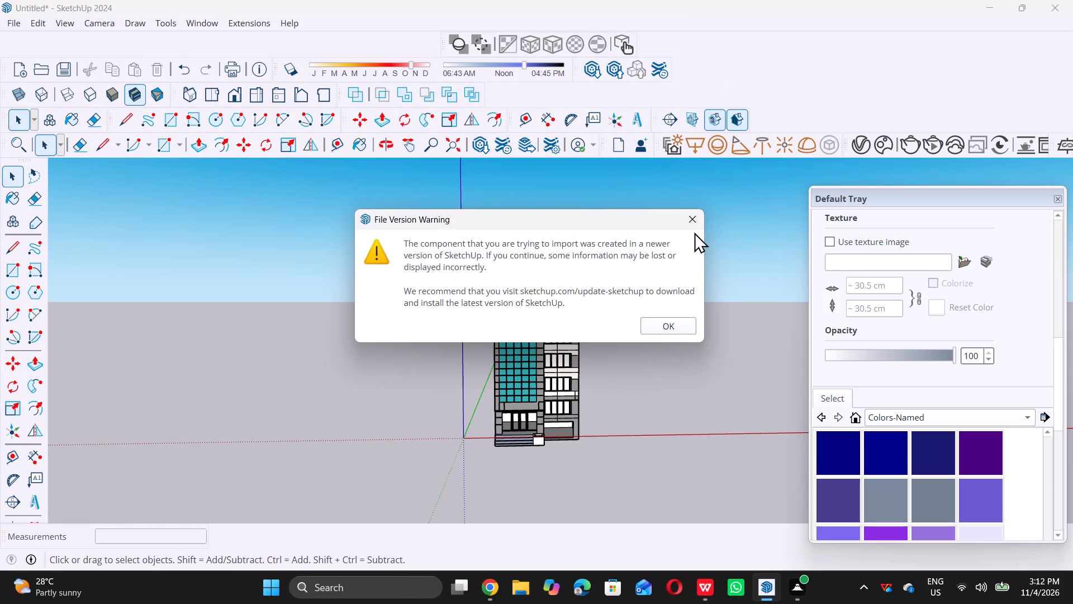
pyautogui.tripleClick(691, 225)
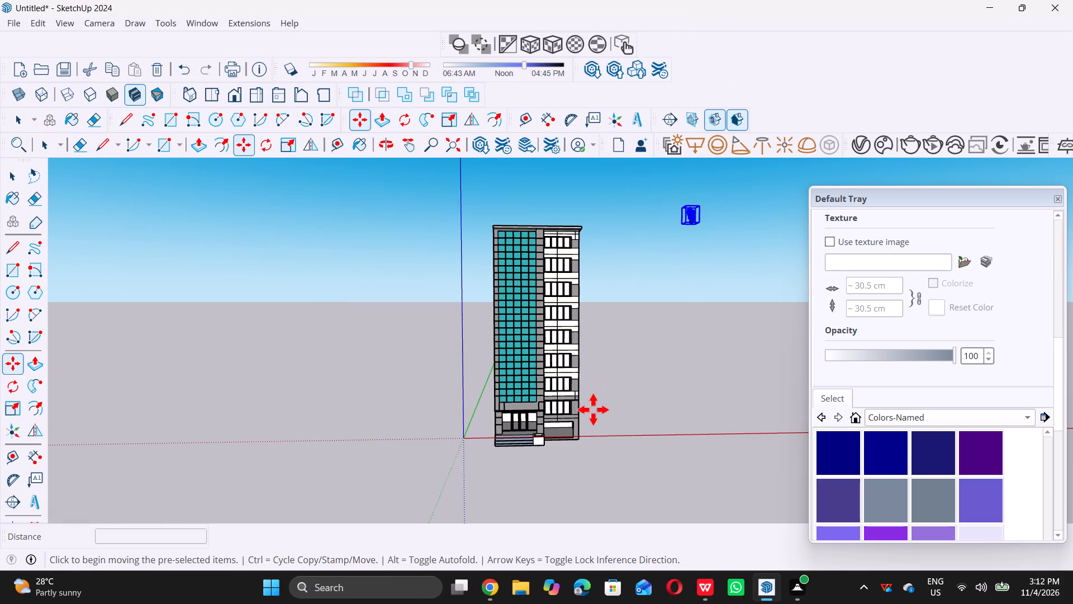
# Move the downloaded plant from beside the tower's upper floors to the ground next to the hollowed planter block.
pyautogui.click(622, 459)
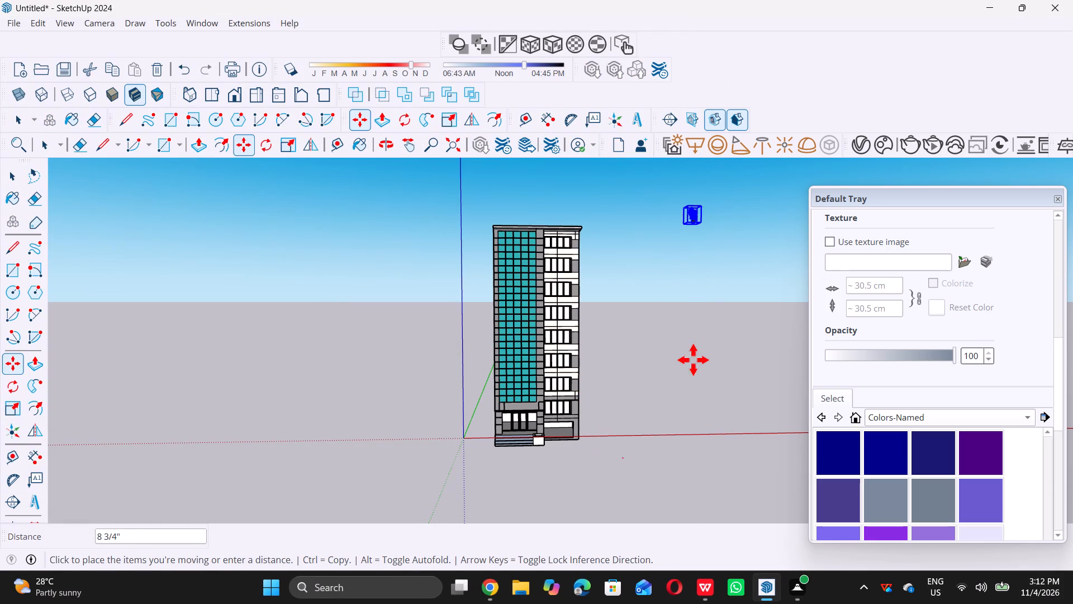
pyautogui.doubleClick(617, 493)
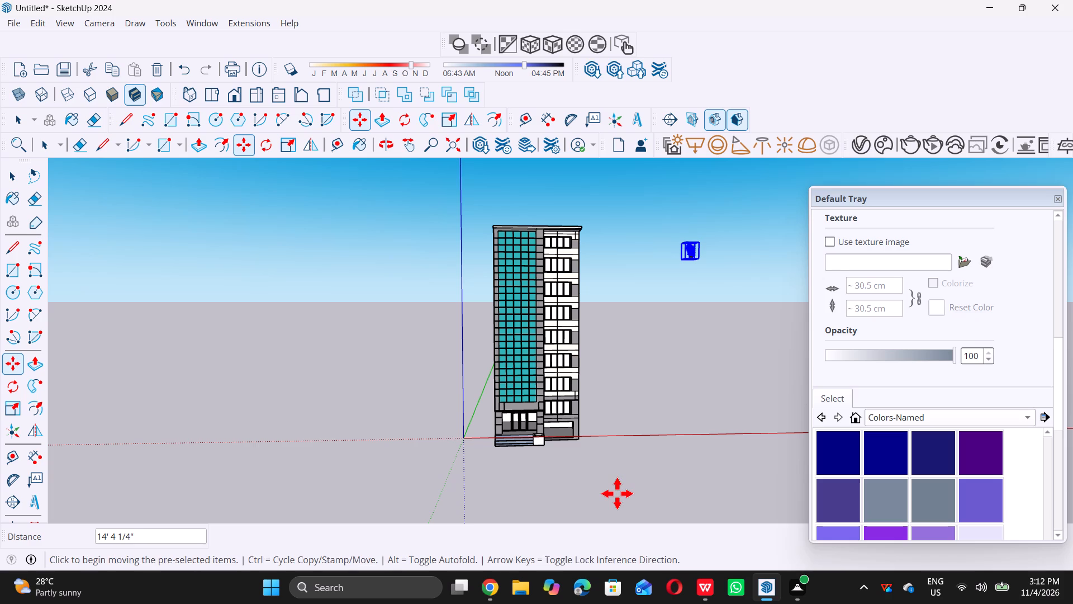
pyautogui.press('space')
pyautogui.write('m')
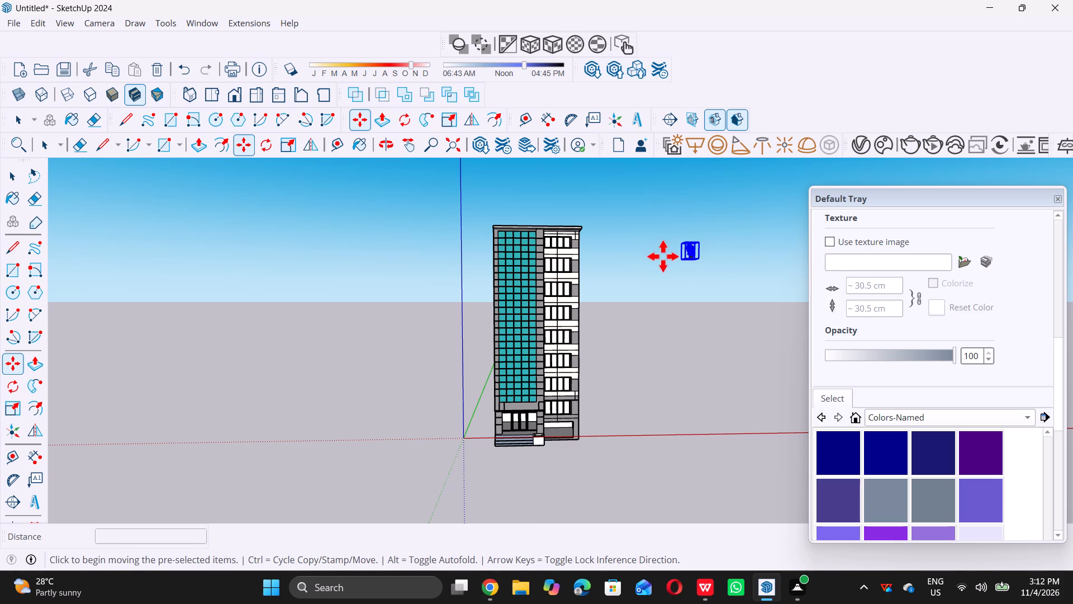
pyautogui.click(682, 261)
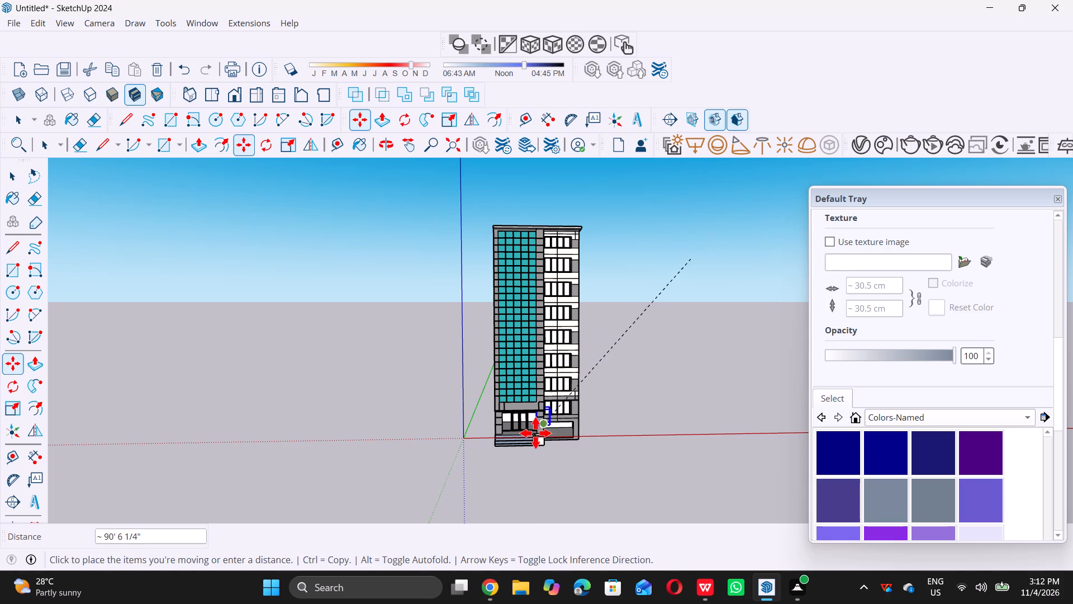
pyautogui.scroll(10, 535, 438)
pyautogui.moveTo(542, 424); pyautogui.dragTo(523, 456, button='middle')
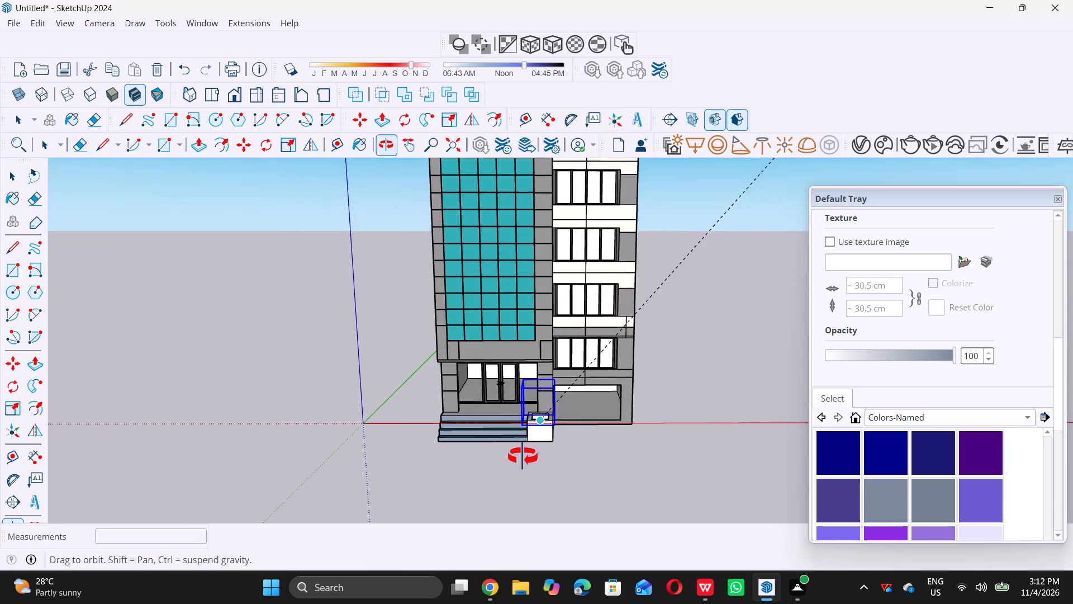
pyautogui.moveTo(523, 456); pyautogui.dragTo(522, 457, button='middle')
pyautogui.scroll(15, 535, 443)
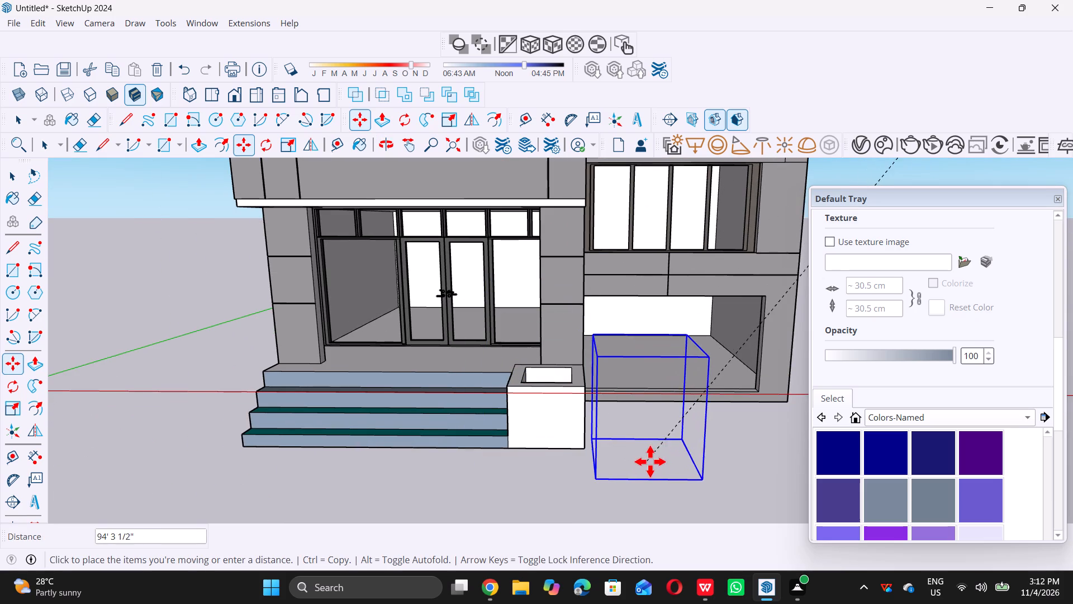
pyautogui.click(667, 465)
pyautogui.press('space')
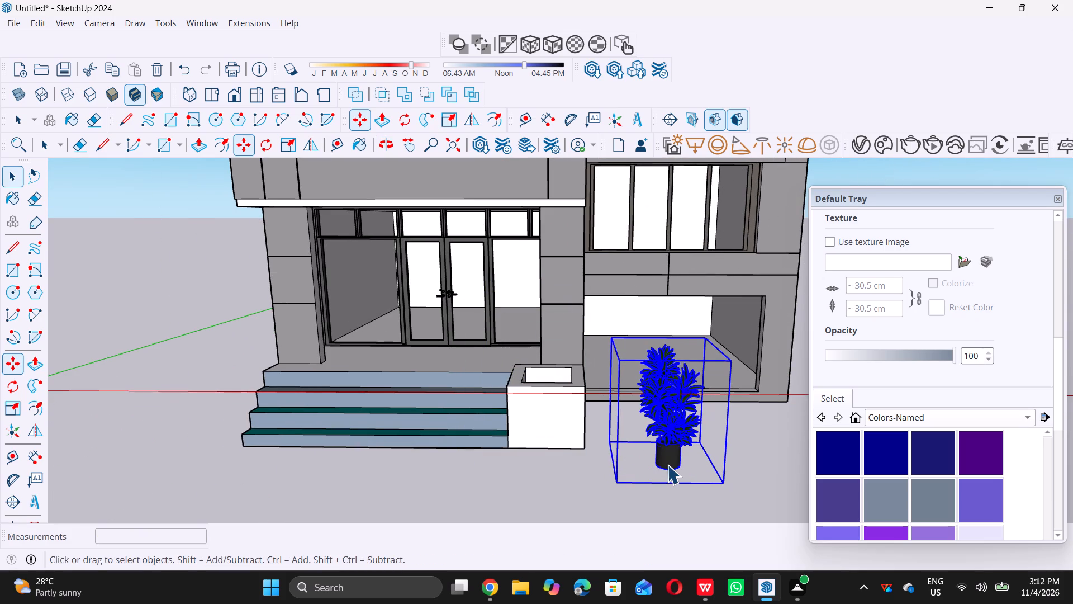
# Scale the potted plant to about 0.73 along the red axis and about 0.64 along the blue axis.
pyautogui.moveTo(534, 391); pyautogui.dragTo(520, 456, button='middle')
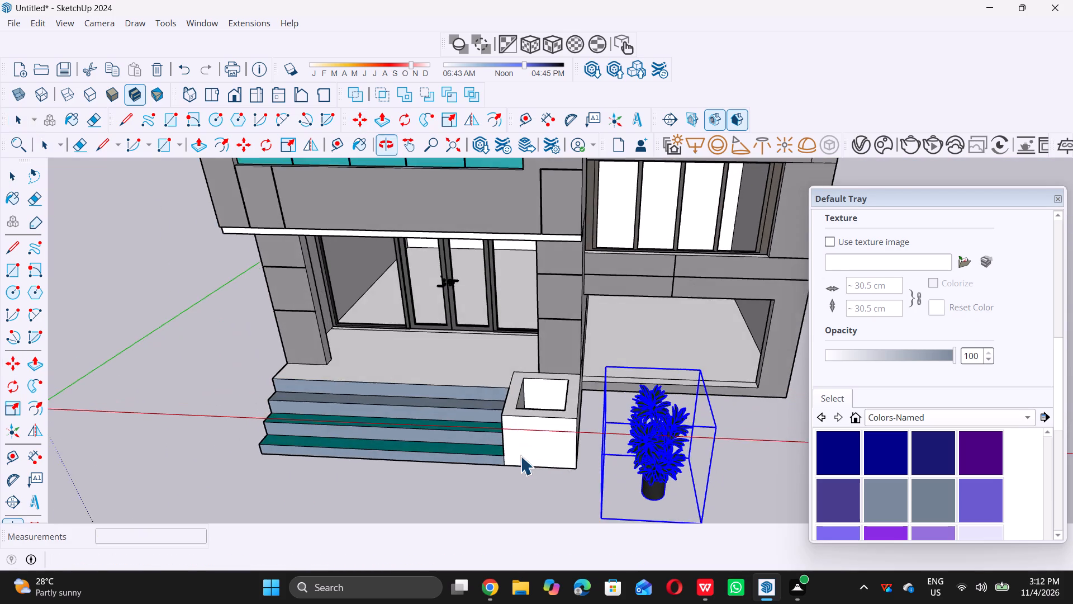
pyautogui.scroll(1, 520, 456)
pyautogui.scroll(-10, 520, 456)
pyautogui.scroll(16, 576, 498)
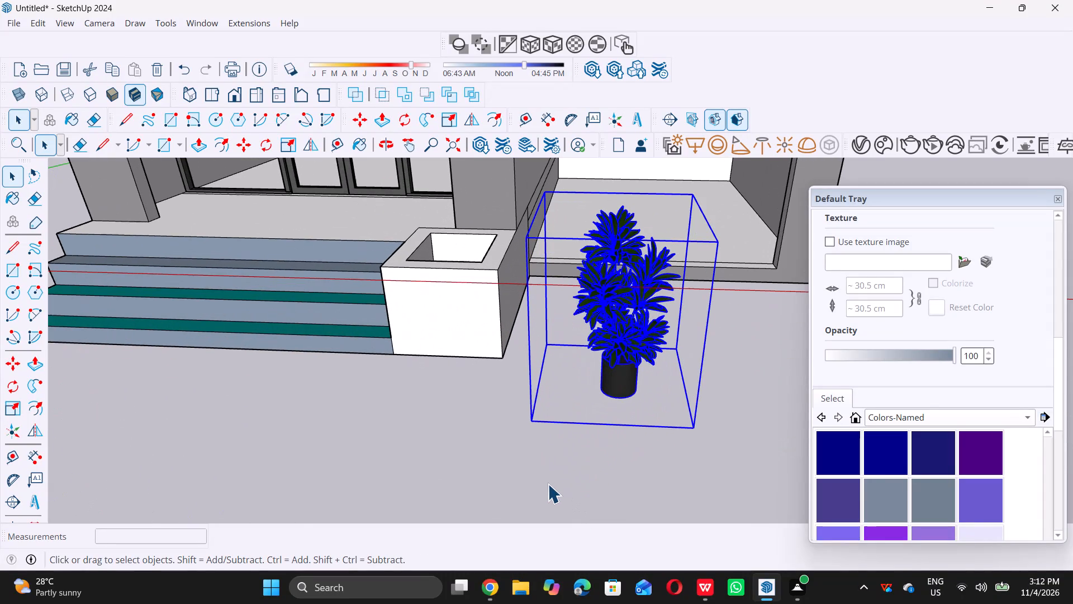
pyautogui.press('m')
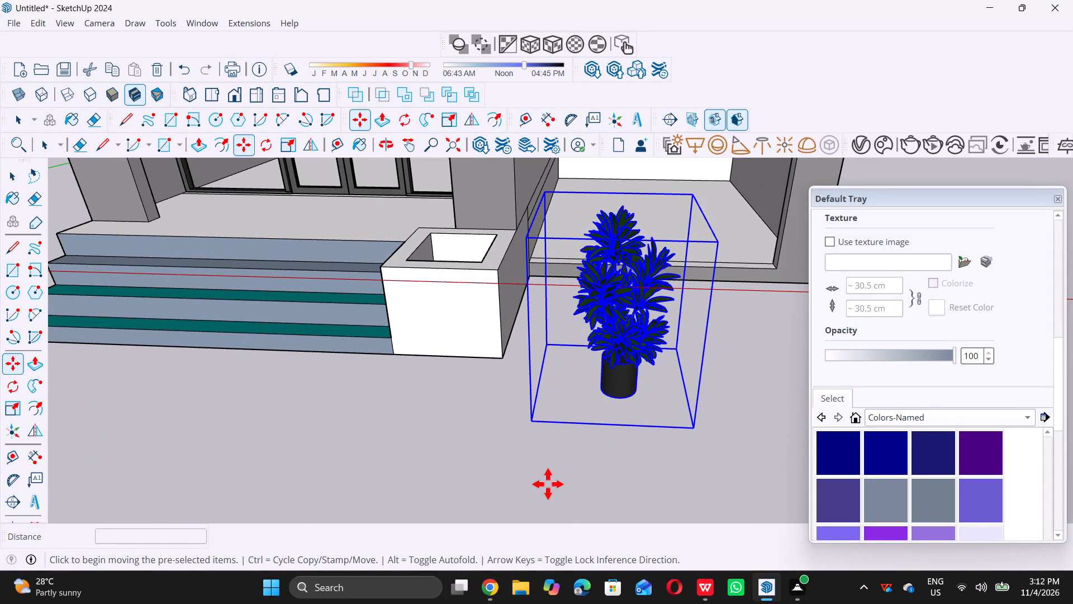
pyautogui.press('space')
pyautogui.press('s')
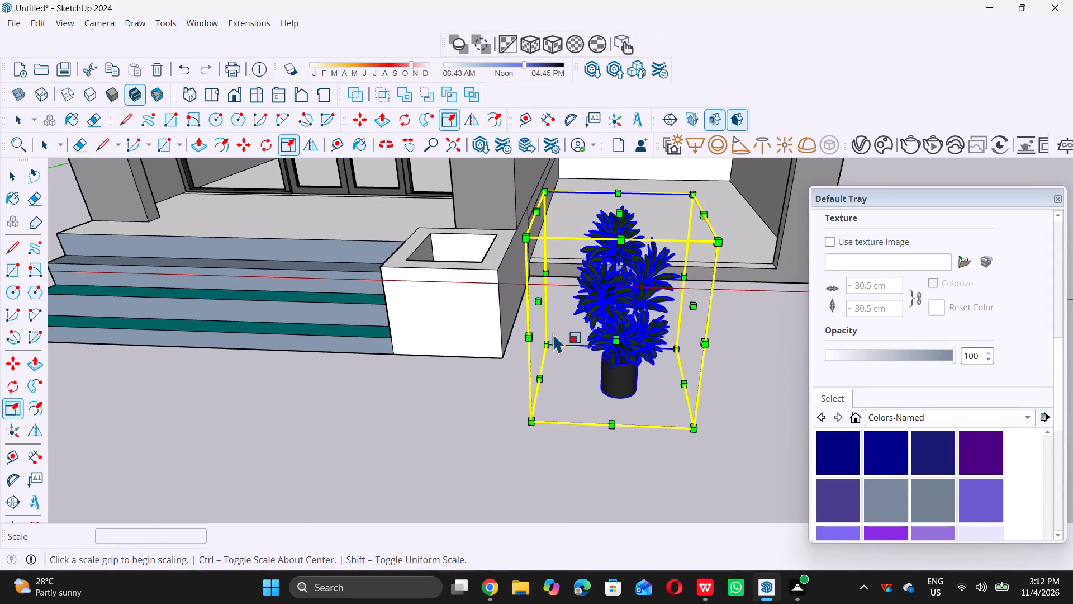
pyautogui.click(543, 305)
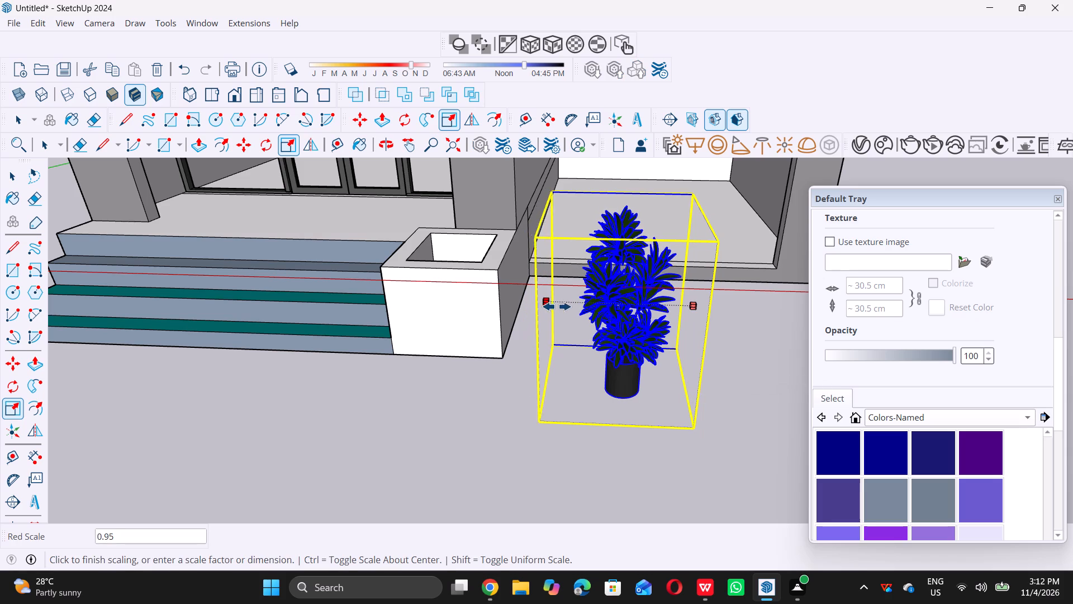
pyautogui.click(581, 312)
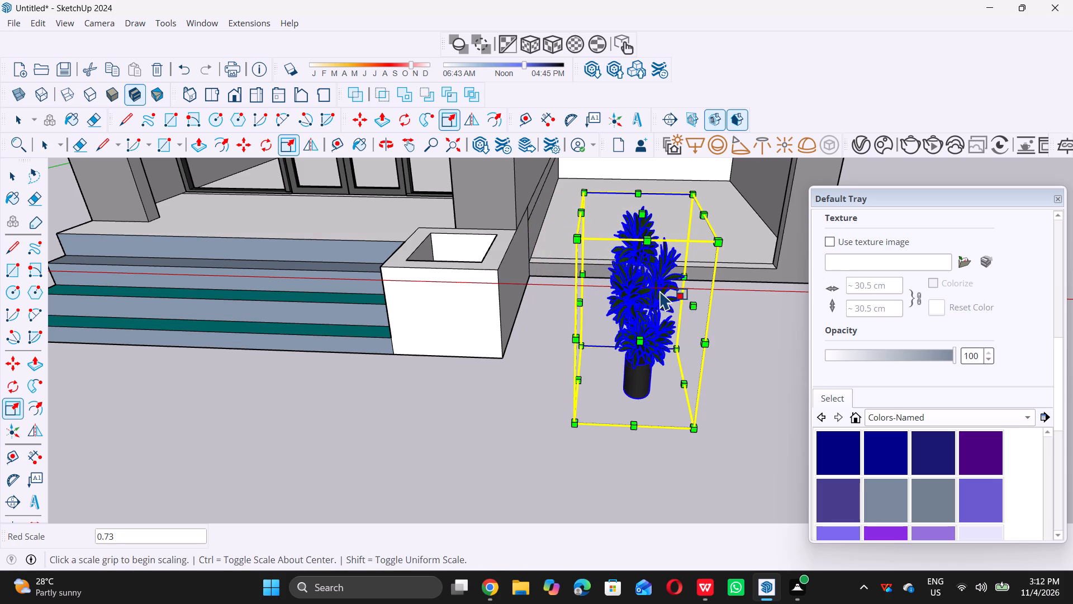
pyautogui.click(639, 218)
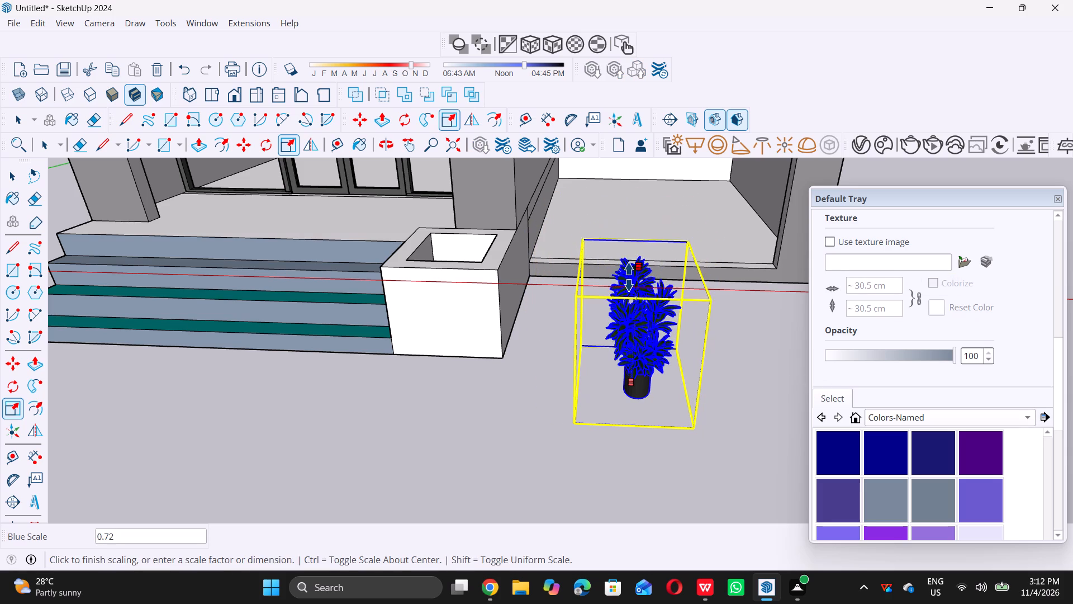
pyautogui.click(629, 279)
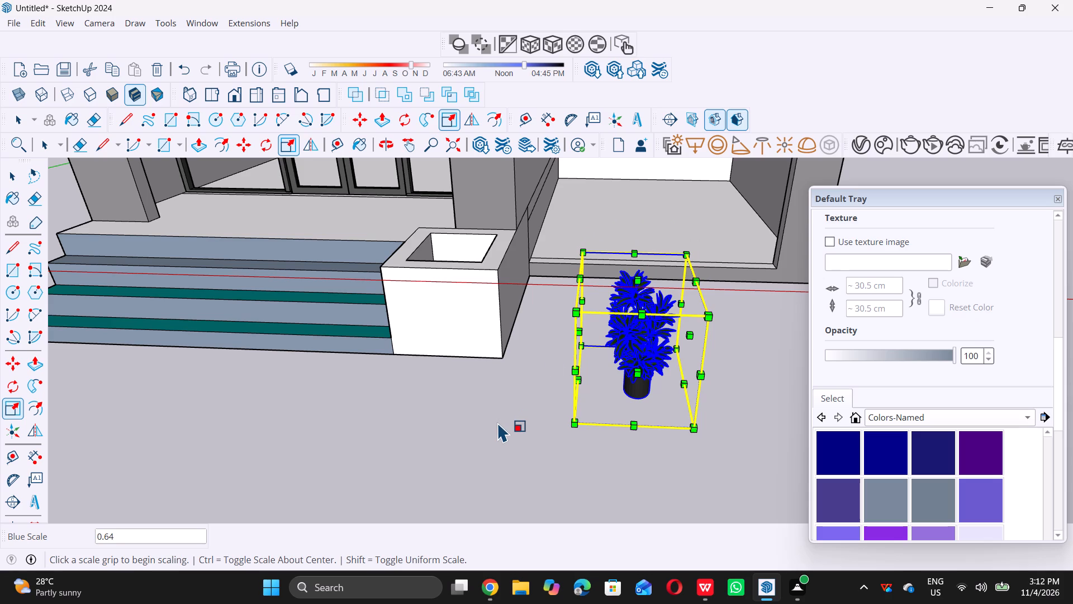
pyautogui.press('space')
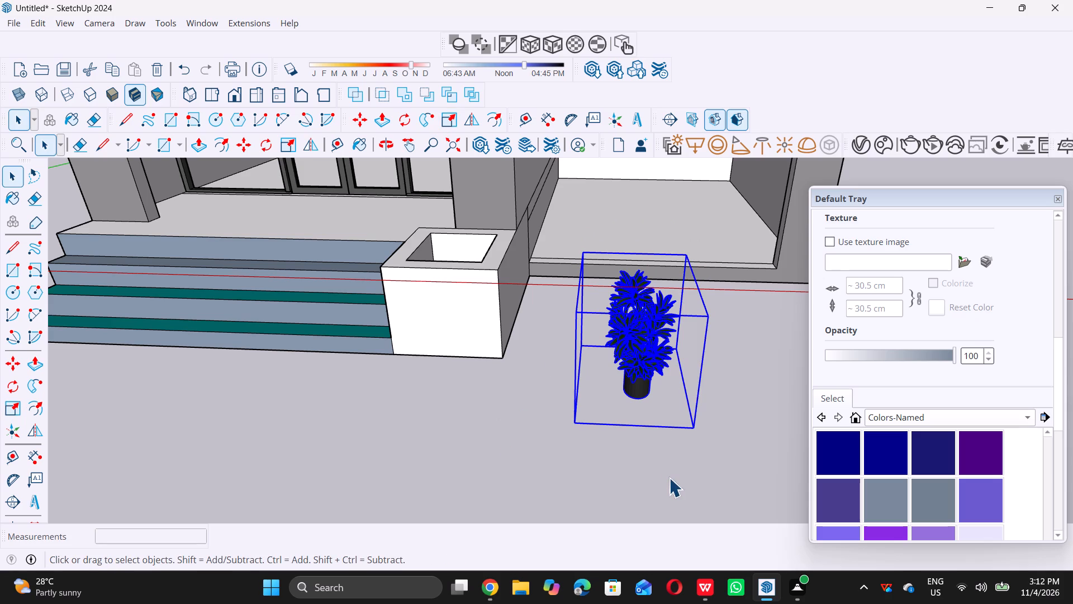
# Move the scaled plant into the planter block, placing its bounding-box corner on the hollow's inner bottom corner.
pyautogui.scroll(-6, 645, 485)
pyautogui.moveTo(539, 403); pyautogui.dragTo(539, 454, button='middle')
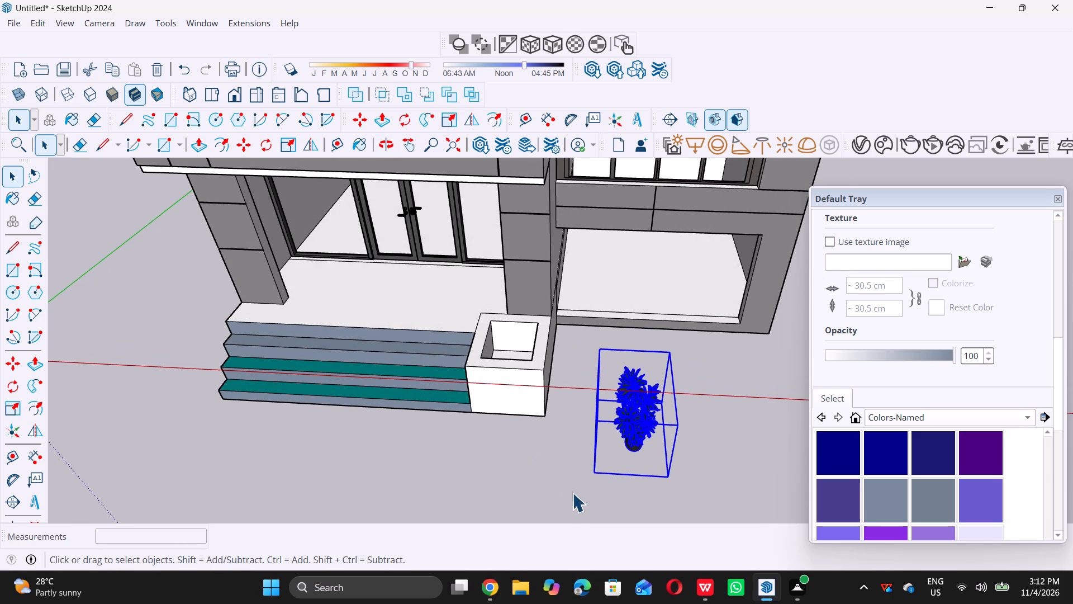
pyautogui.press('m')
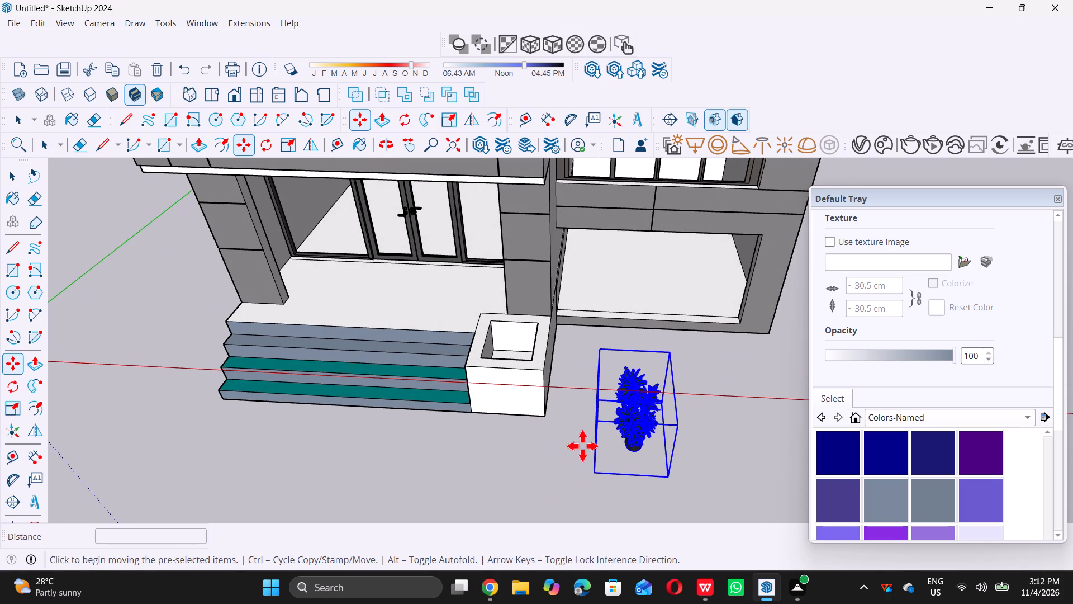
pyautogui.scroll(10, 609, 410)
pyautogui.moveTo(605, 402); pyautogui.dragTo(591, 410, button='middle')
pyautogui.scroll(1, 591, 410)
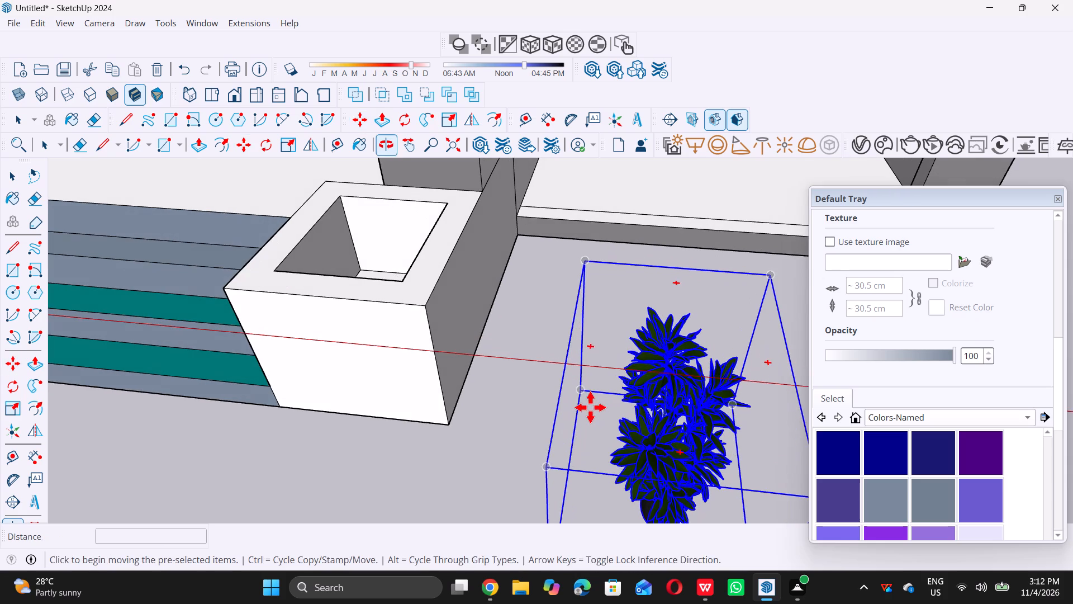
pyautogui.click(585, 390)
pyautogui.scroll(-4, 584, 390)
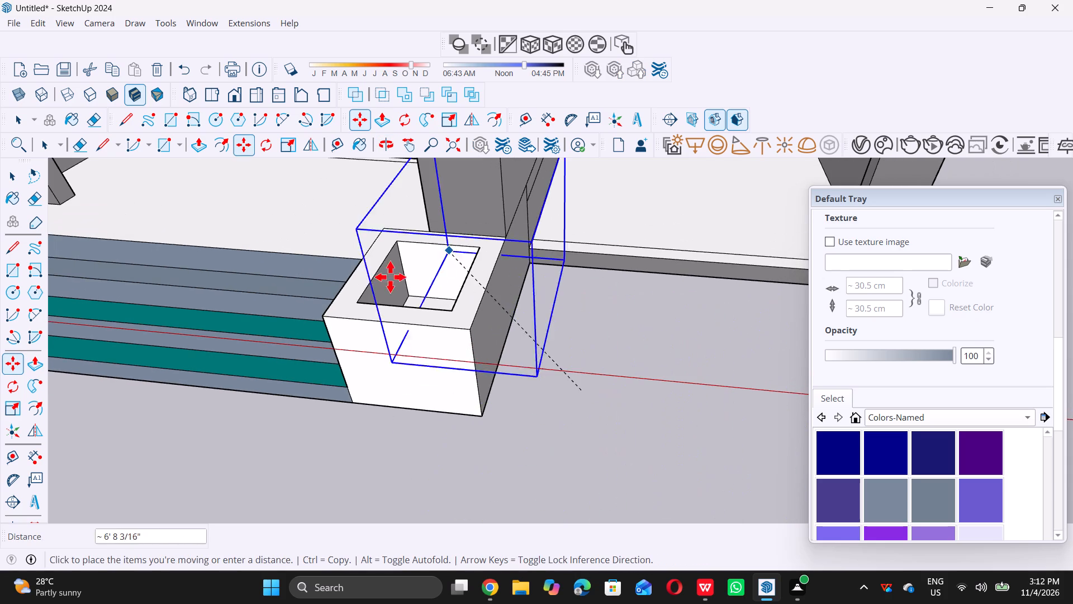
pyautogui.moveTo(369, 270); pyautogui.dragTo(399, 362, button='middle')
pyautogui.scroll(6, 376, 300)
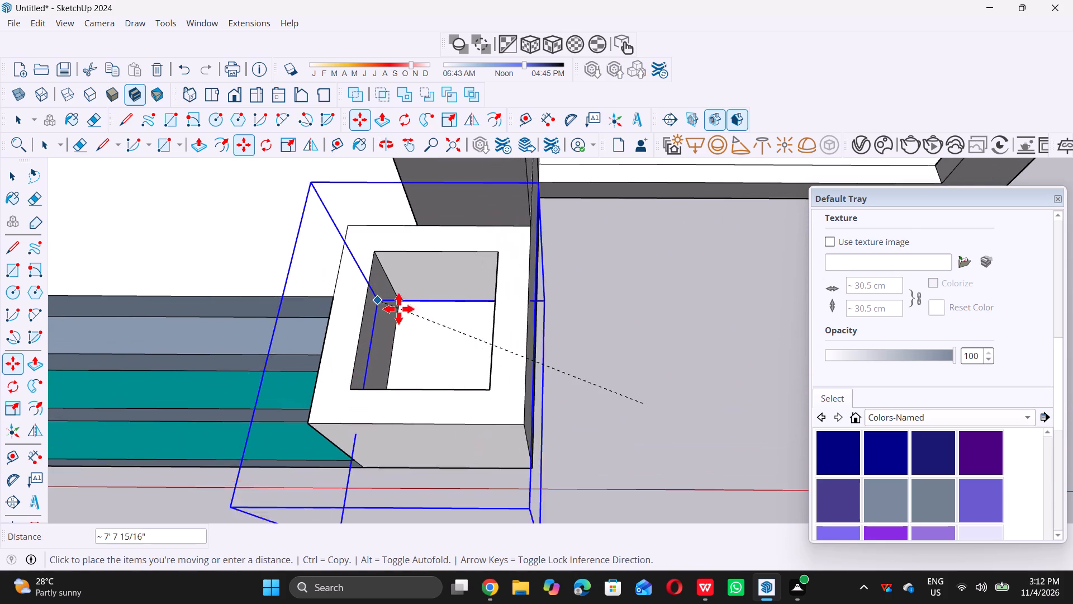
pyautogui.scroll(4, 423, 315)
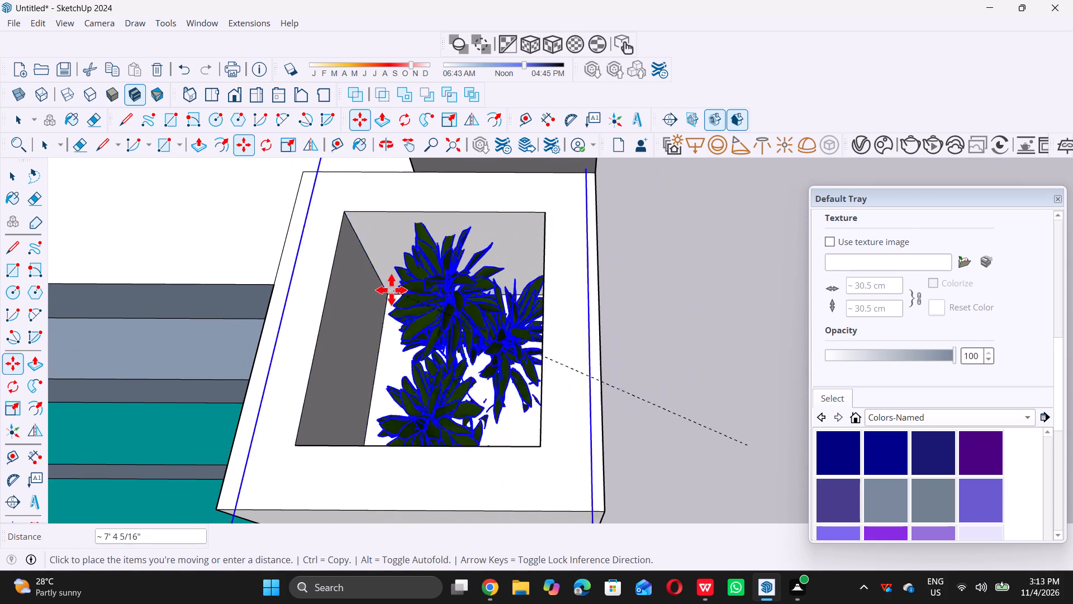
pyautogui.click(389, 289)
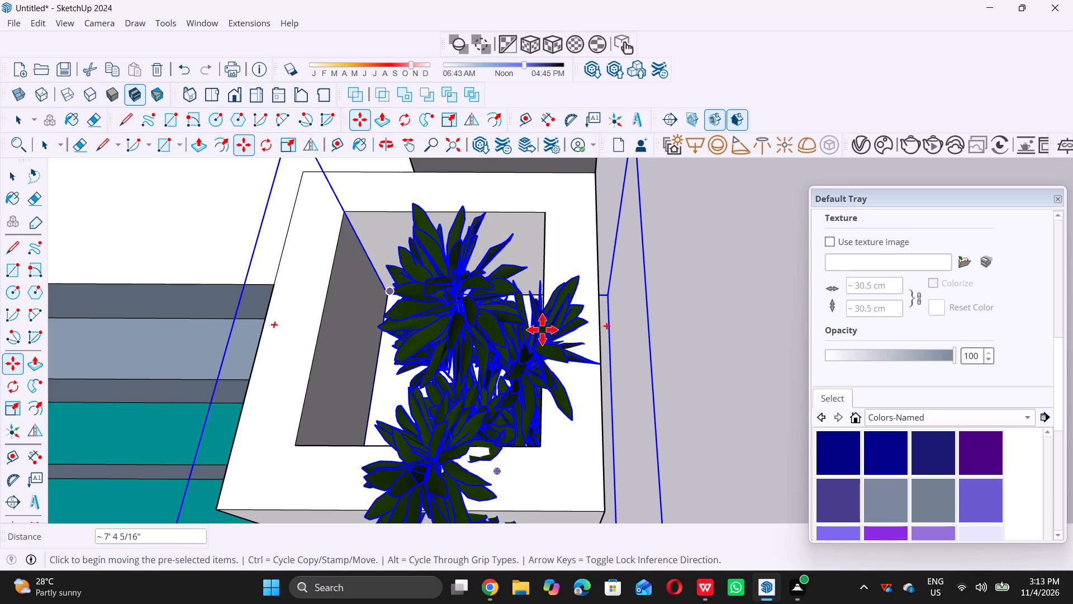
pyautogui.press('space')
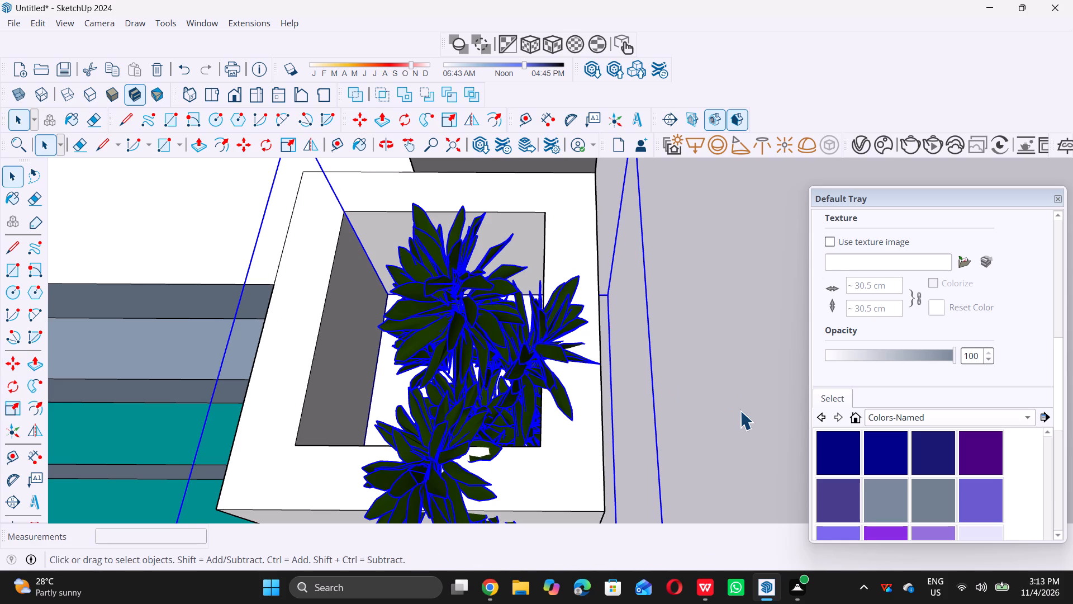
# Shift the plant about 8 11/16" toward the steps to center its foliage over the planter opening.
pyautogui.scroll(-13, 716, 439)
pyautogui.moveTo(450, 441); pyautogui.dragTo(615, 480, button='middle')
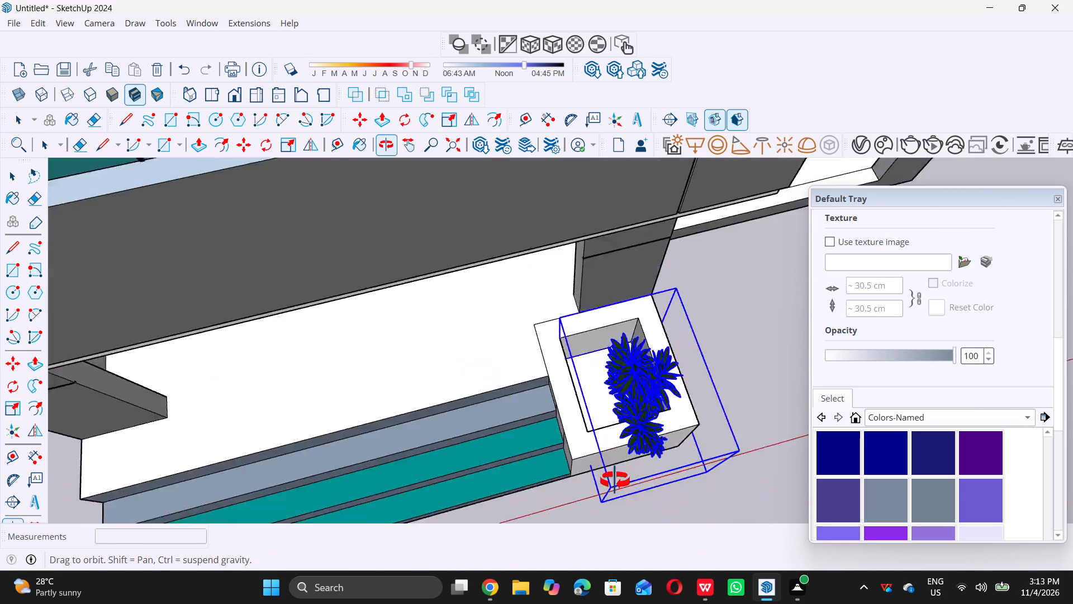
pyautogui.moveTo(615, 480); pyautogui.dragTo(754, 509, button='middle')
pyautogui.moveTo(749, 496); pyautogui.dragTo(541, 379, button='middle')
pyautogui.scroll(-4, 461, 351)
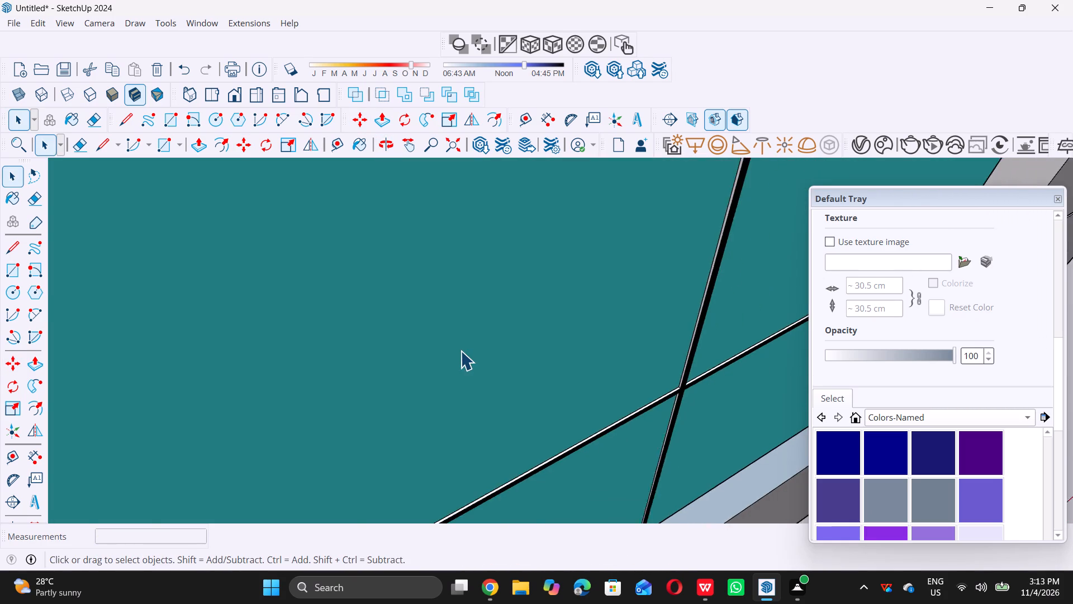
pyautogui.scroll(-20, 460, 351)
pyautogui.scroll(-17, 460, 351)
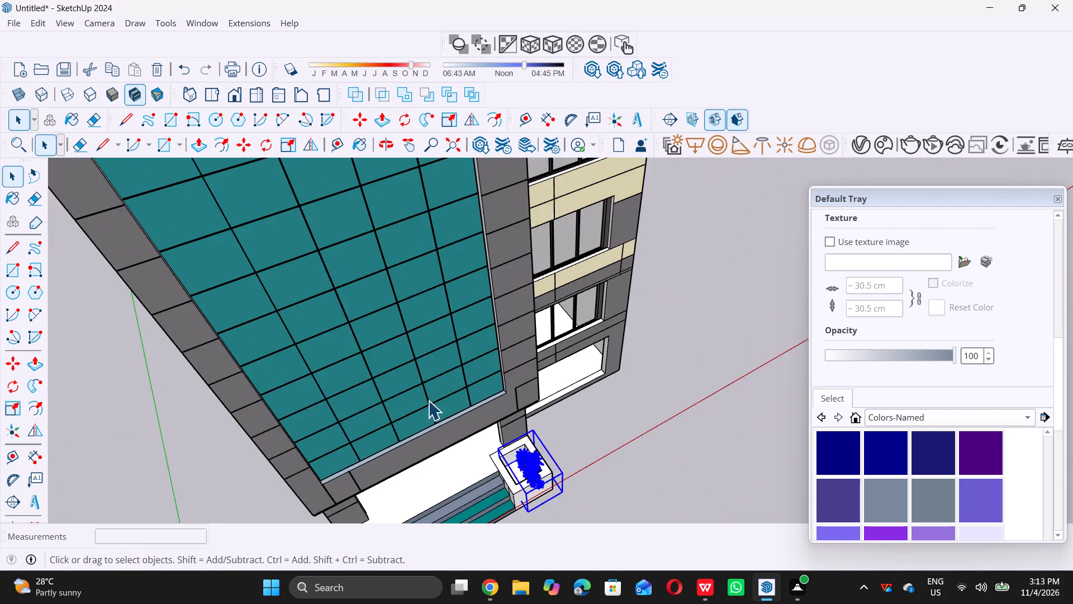
pyautogui.scroll(-4, 428, 400)
pyautogui.moveTo(458, 445); pyautogui.dragTo(477, 444, button='middle')
pyautogui.scroll(-1, 466, 447)
pyautogui.scroll(15, 477, 444)
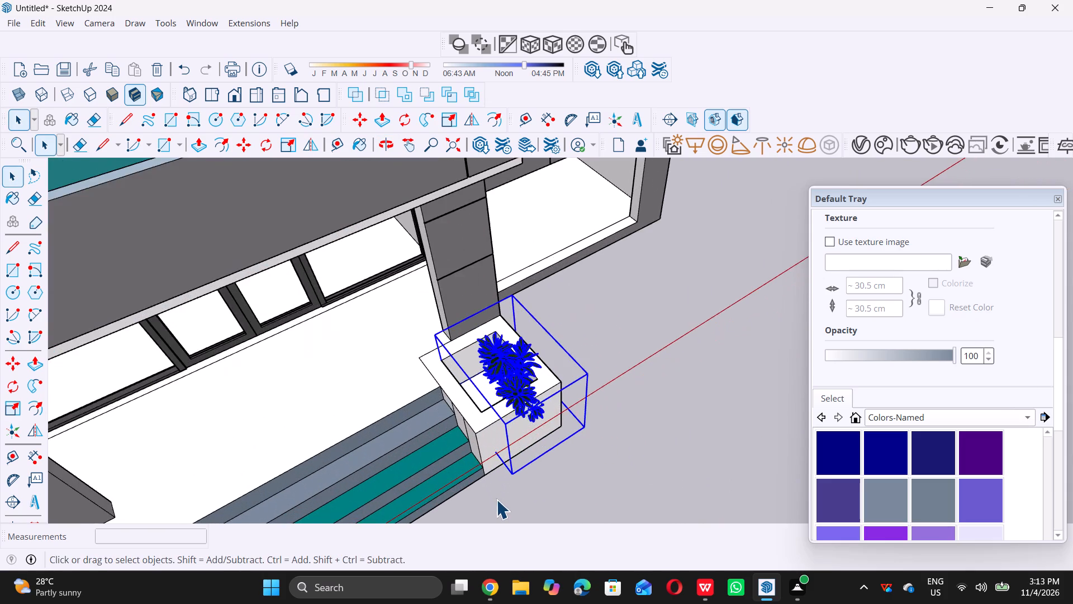
pyautogui.scroll(7, 496, 499)
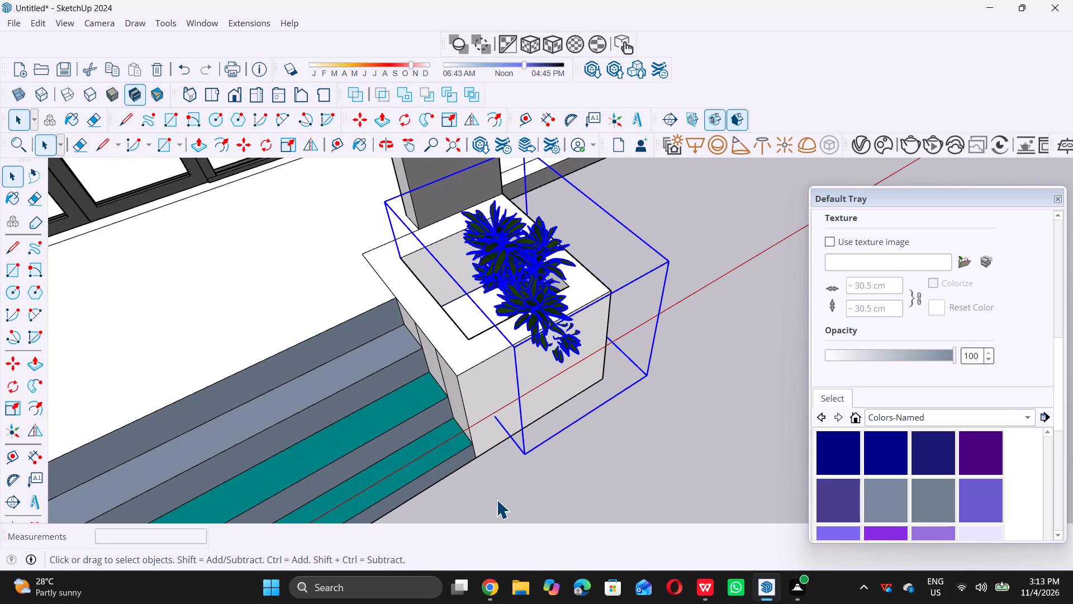
pyautogui.press('m')
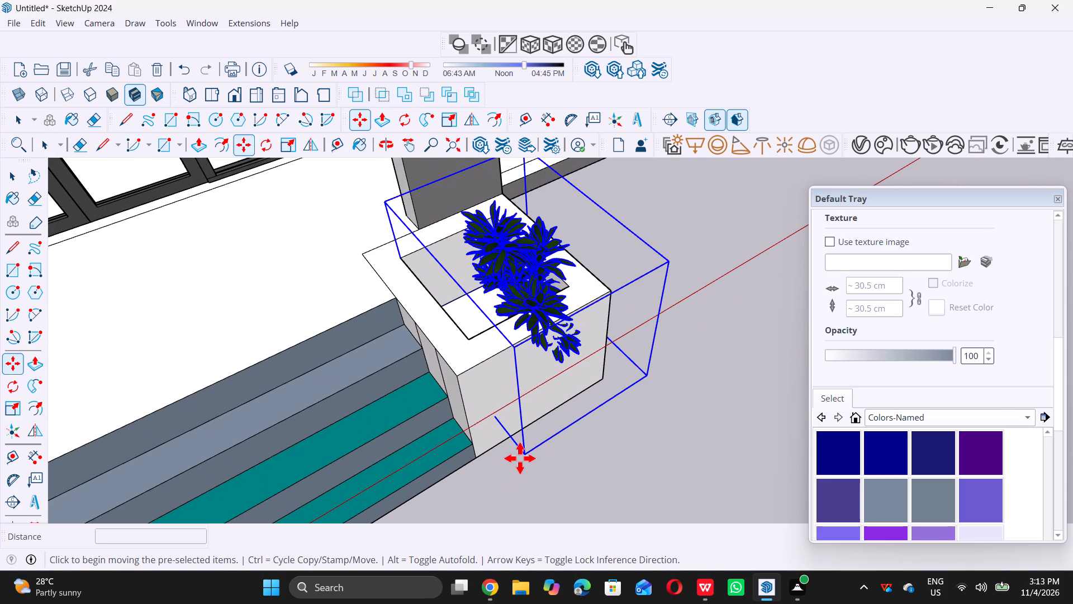
pyautogui.tripleClick(523, 454)
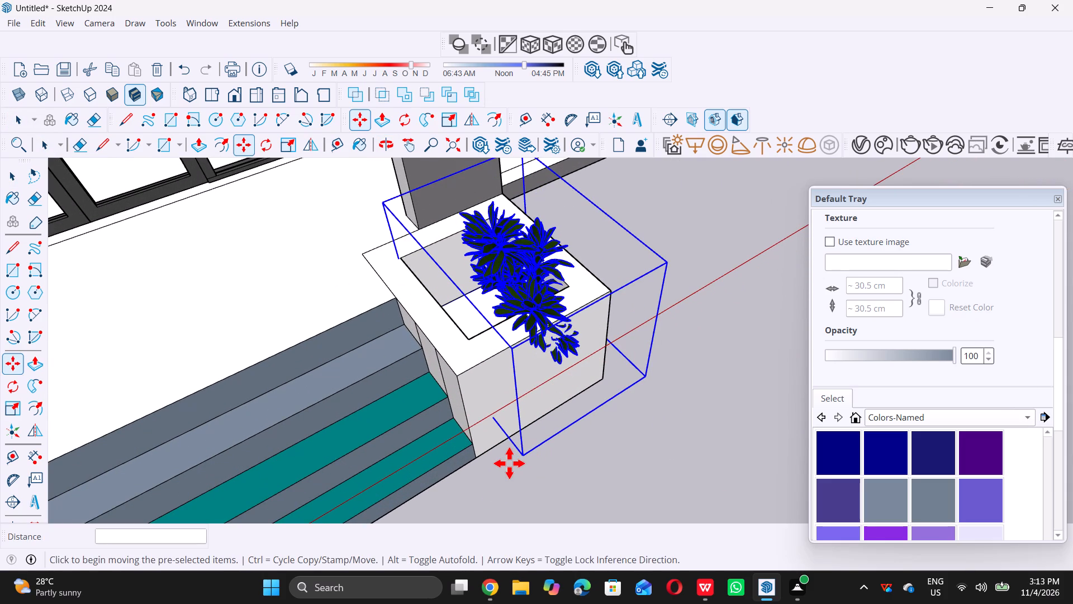
pyautogui.click(520, 456)
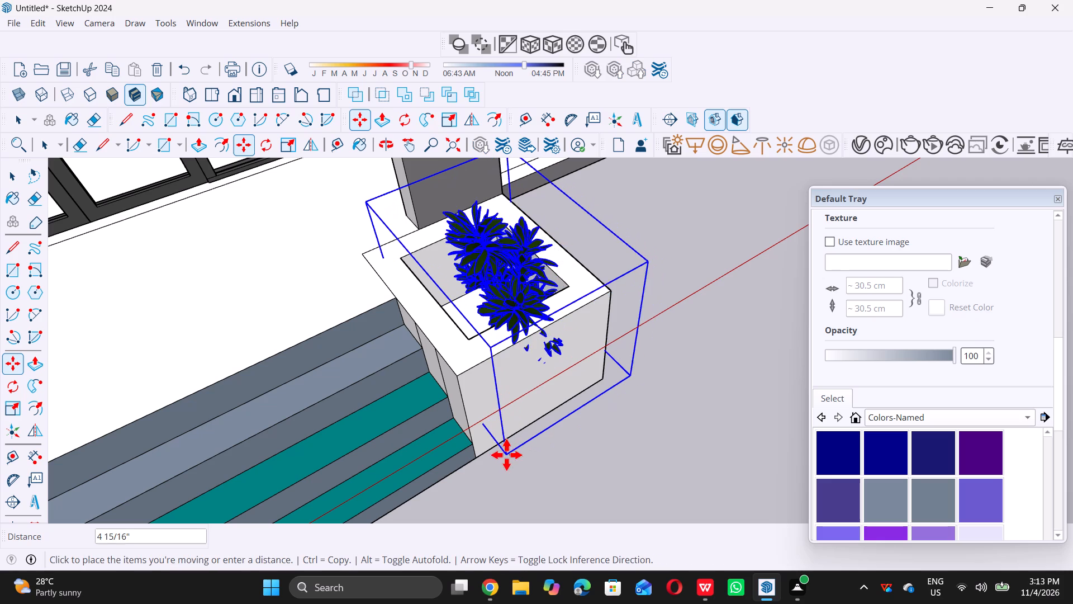
pyautogui.doubleClick(493, 456)
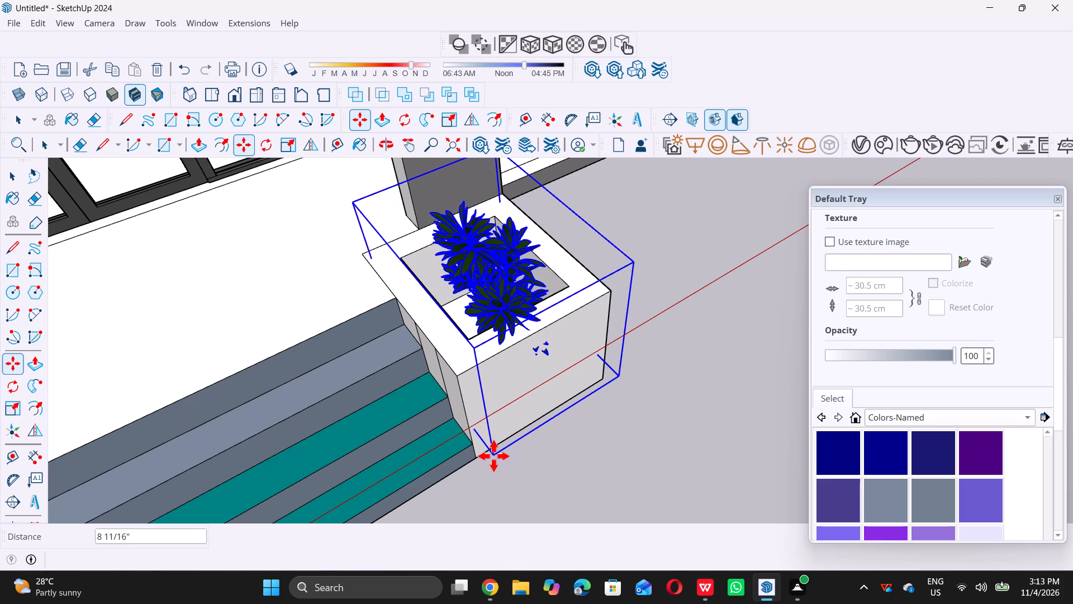
# Scale the plant in the planter block to about 1.67 along the blue axis so it stands taller.
pyautogui.press('space')
pyautogui.press('s')
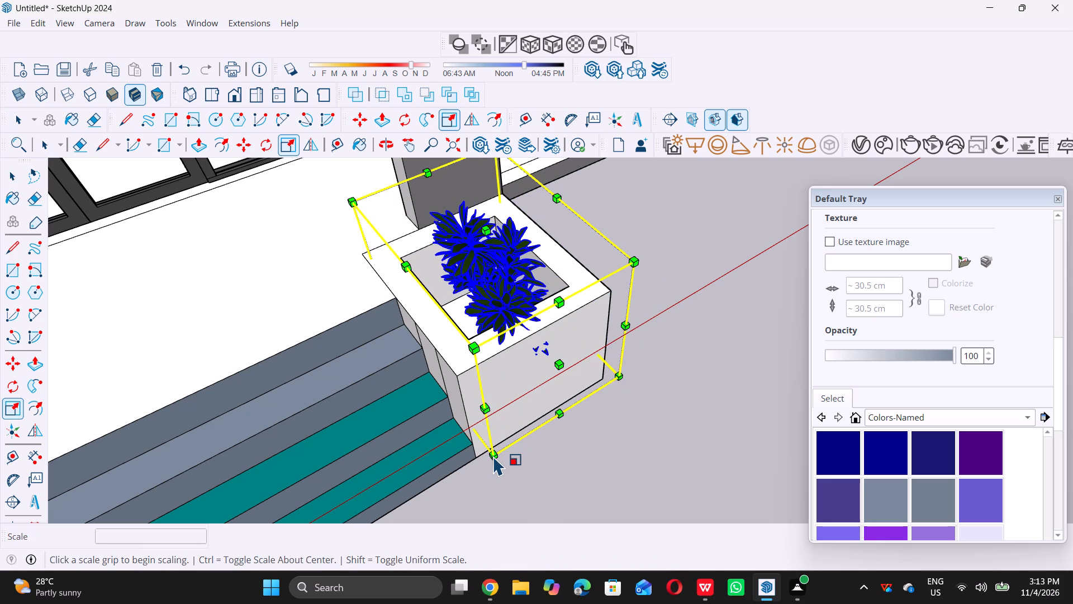
pyautogui.scroll(-6, 493, 456)
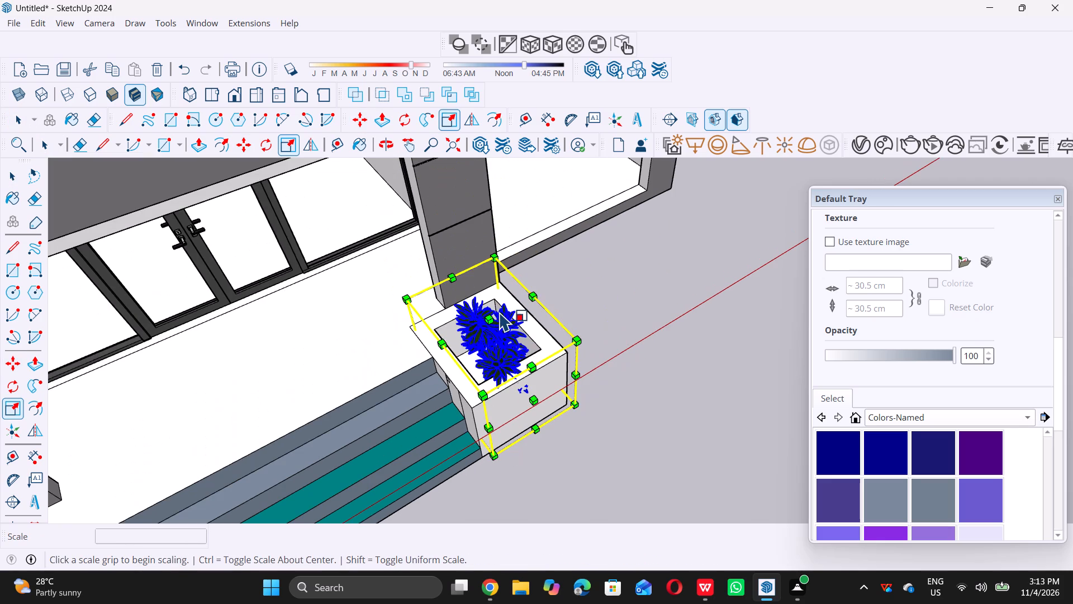
pyautogui.click(485, 324)
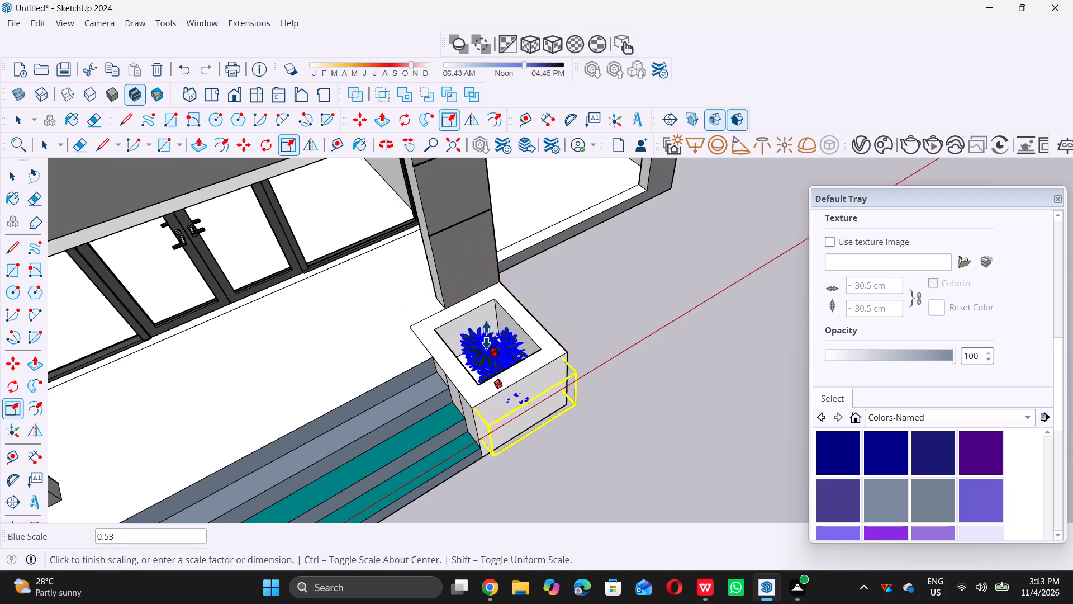
pyautogui.click(474, 265)
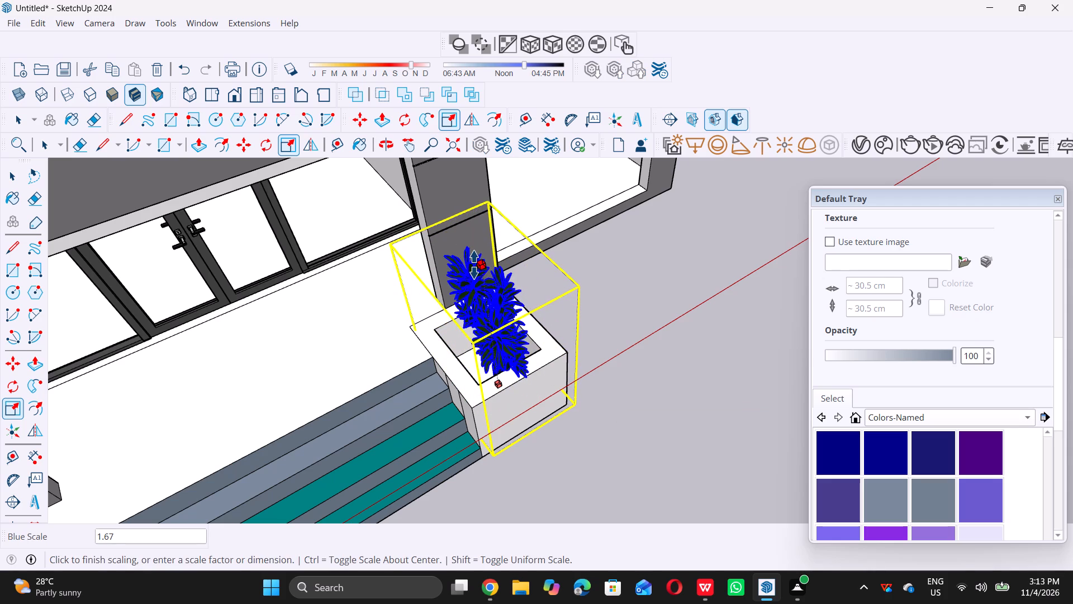
# Scale the plant to about 0.74 along the green axis to narrow it within the planter opening, and deselect it.
pyautogui.scroll(-6, 489, 284)
pyautogui.moveTo(377, 422); pyautogui.dragTo(567, 347, button='middle')
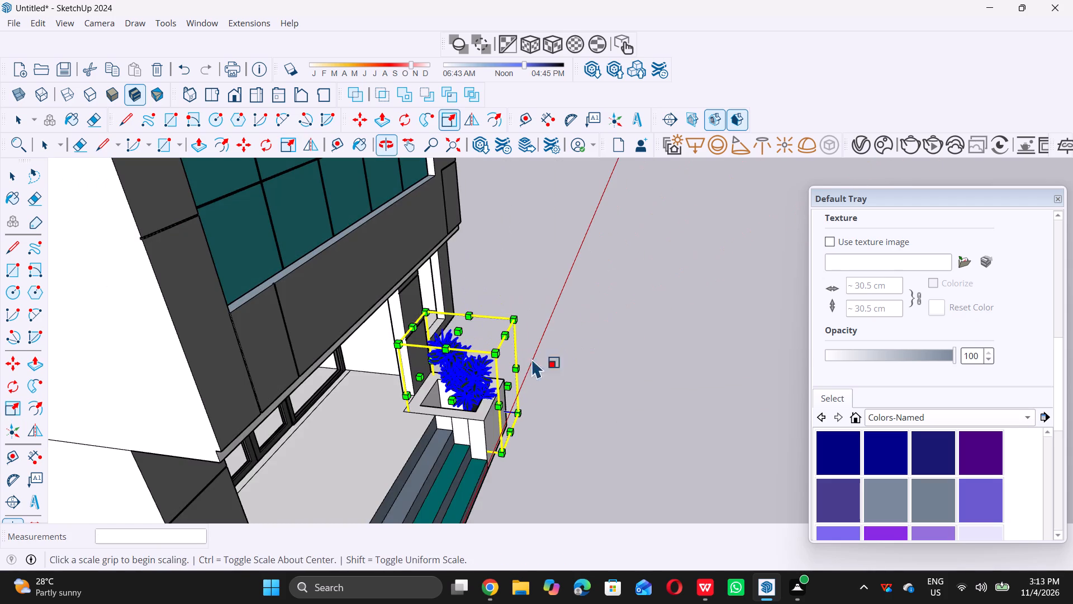
pyautogui.scroll(6, 506, 376)
pyautogui.doubleClick(518, 391)
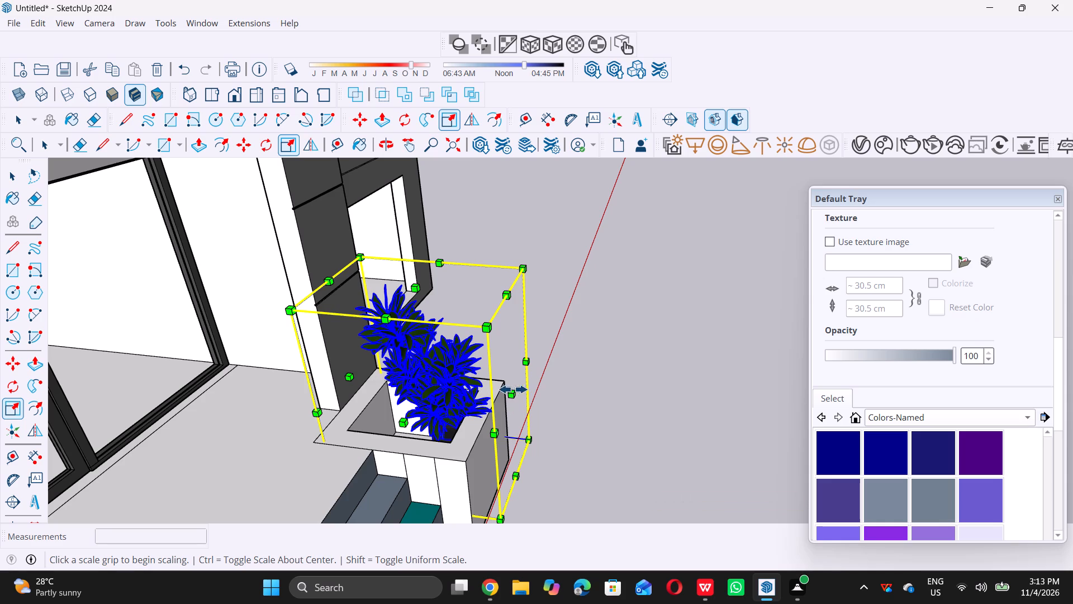
pyautogui.click(511, 389)
pyautogui.doubleClick(518, 394)
pyautogui.click(516, 395)
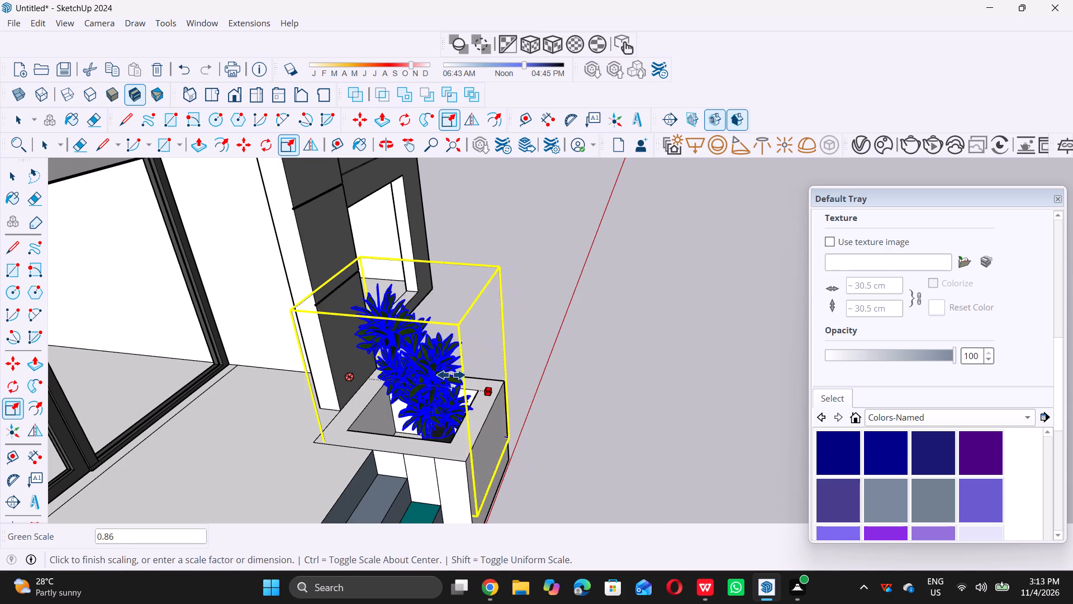
pyautogui.click(469, 389)
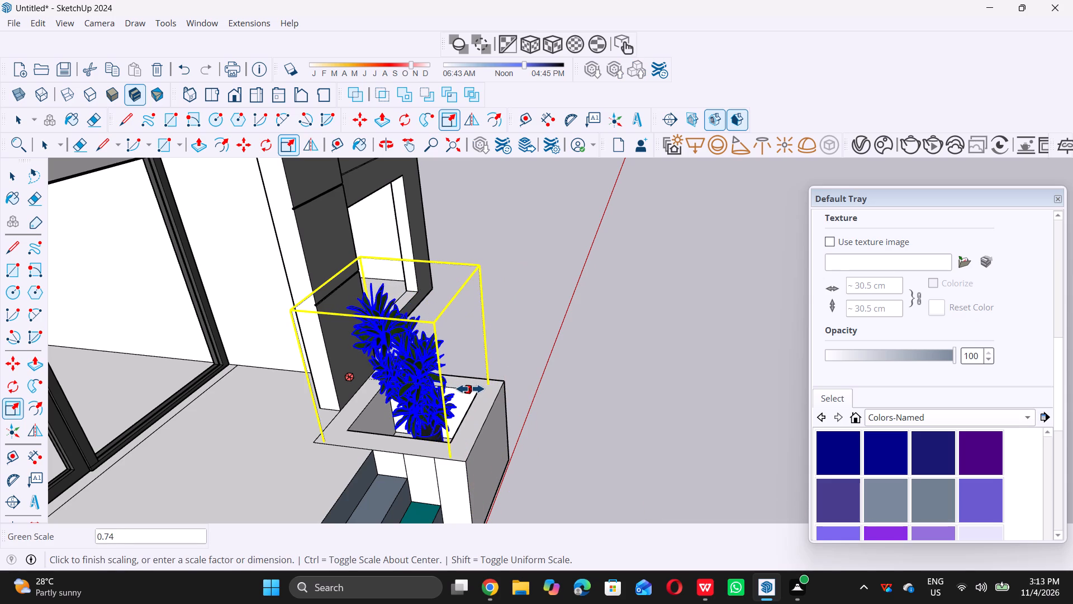
pyautogui.press('space')
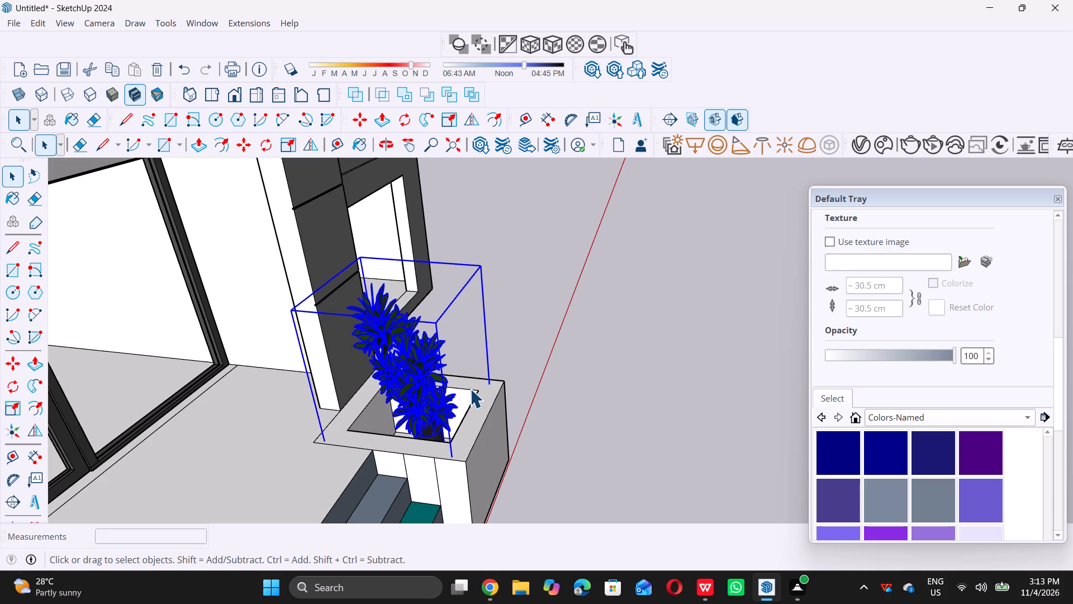
pyautogui.click(616, 377)
# Examine the resized plant in its planter against the tower's entrance and front facade.
pyautogui.scroll(-12, 616, 377)
pyautogui.moveTo(614, 385); pyautogui.dragTo(324, 366, button='middle')
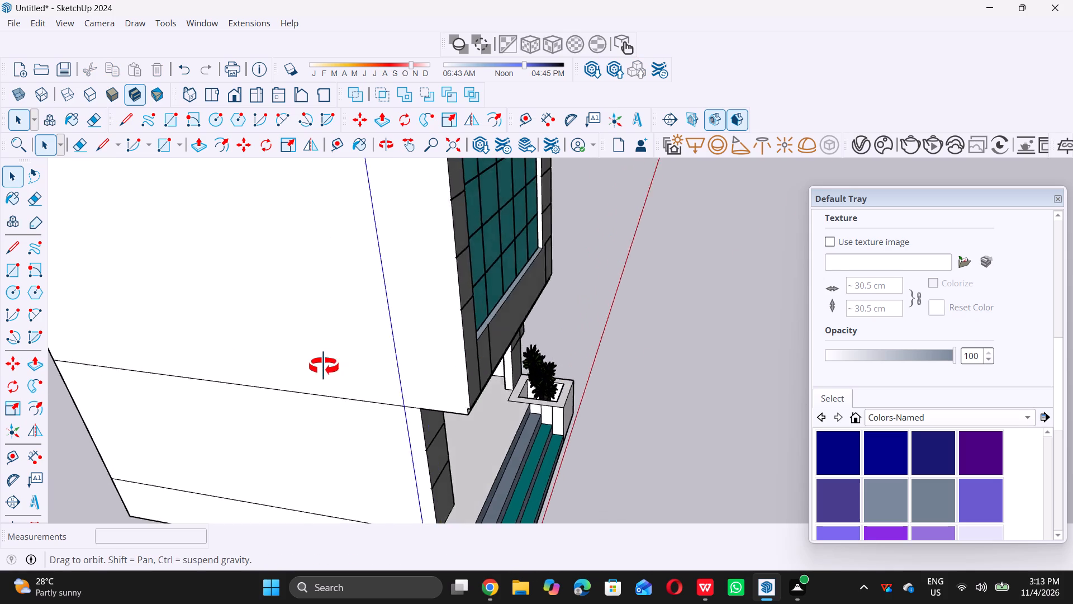
pyautogui.moveTo(324, 366); pyautogui.dragTo(206, 357, button='middle')
pyautogui.scroll(-11, 201, 357)
pyautogui.scroll(-1, 368, 473)
pyautogui.moveTo(368, 472); pyautogui.dragTo(450, 426, button='middle')
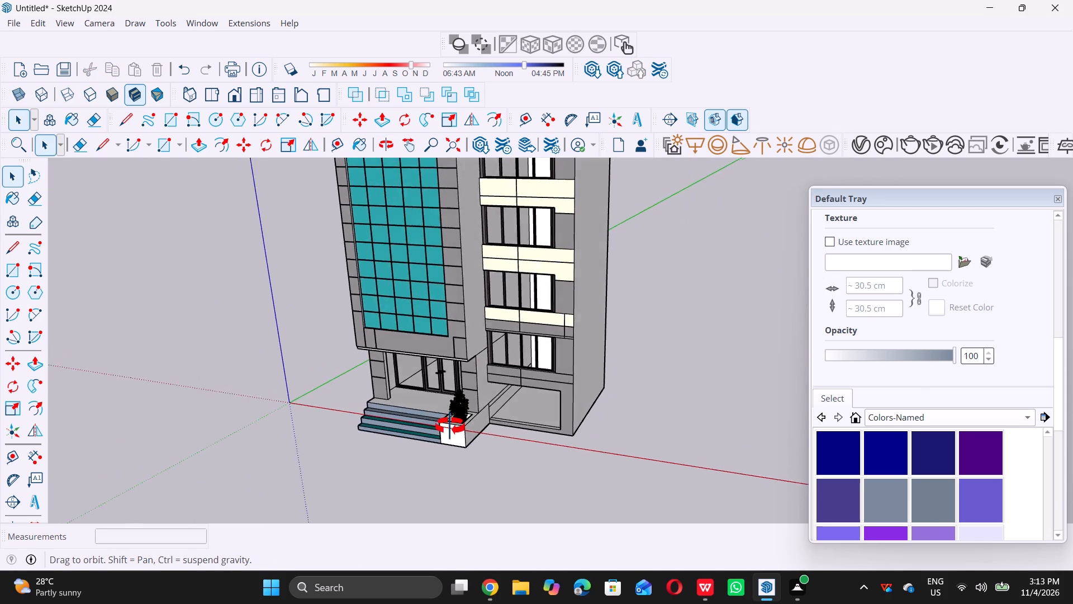
pyautogui.moveTo(450, 426); pyautogui.dragTo(452, 425, button='middle')
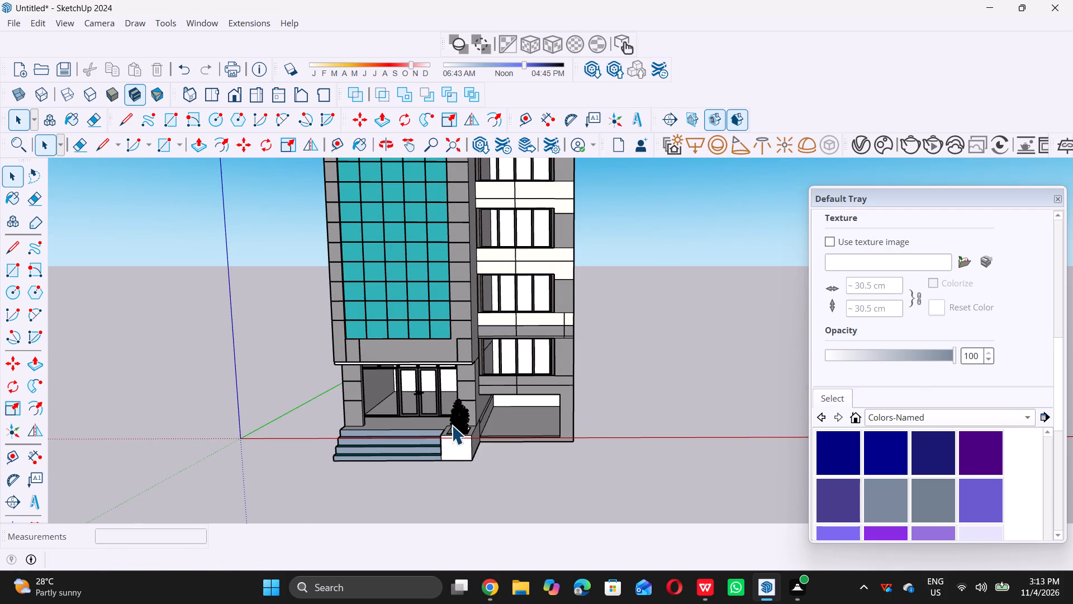
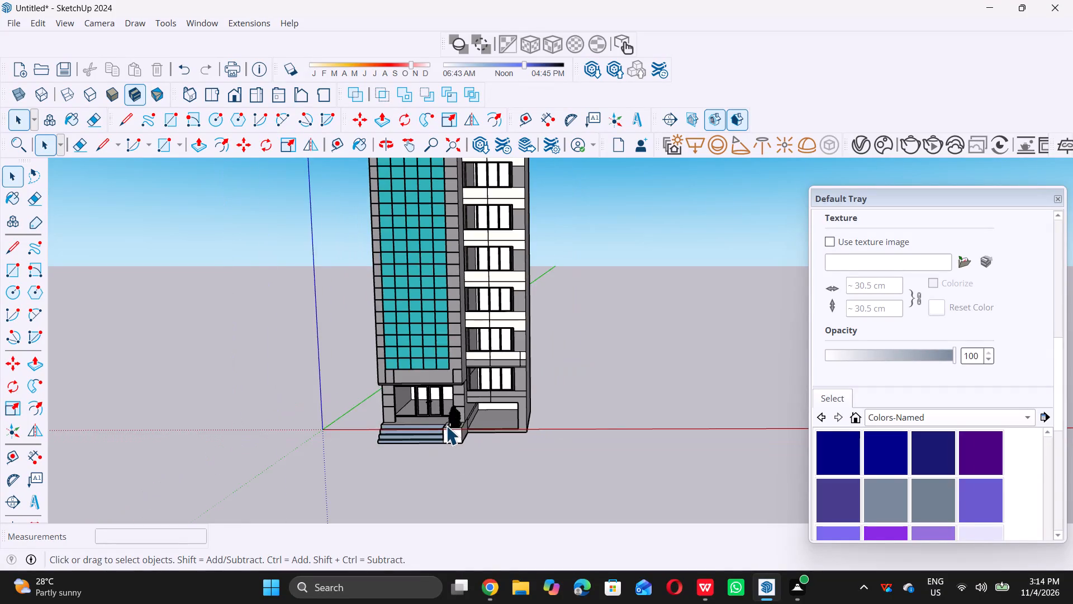
# Examine the tower's front facade, side wall and ground-floor entrance stairs from several angles.
pyautogui.doubleClick(500, 475)
pyautogui.scroll(-6, 498, 473)
pyautogui.moveTo(467, 357); pyautogui.dragTo(467, 358, button='middle')
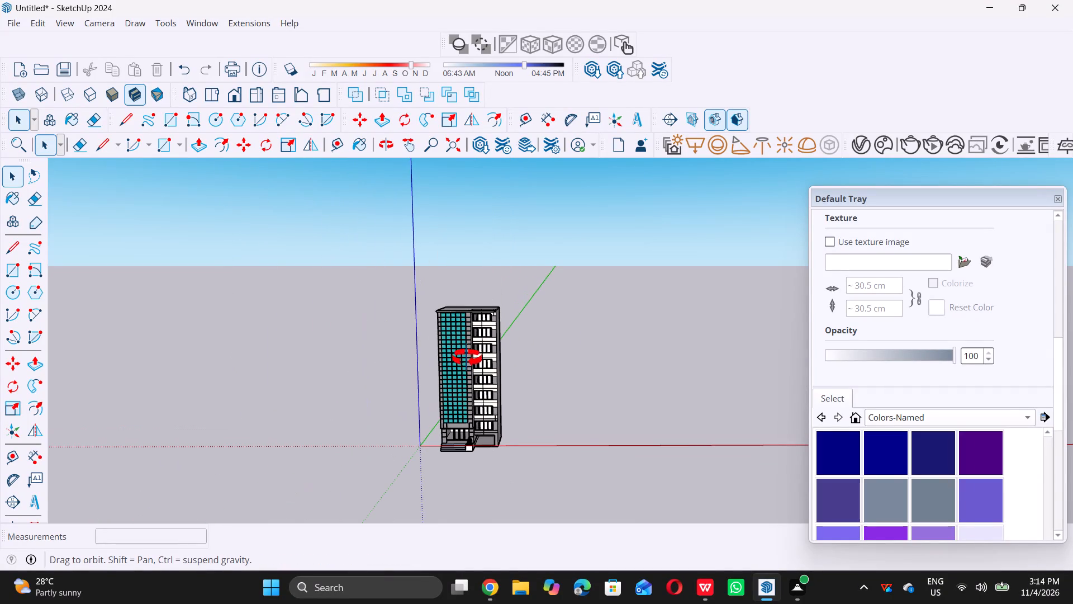
pyautogui.moveTo(467, 358); pyautogui.dragTo(422, 433, button='middle')
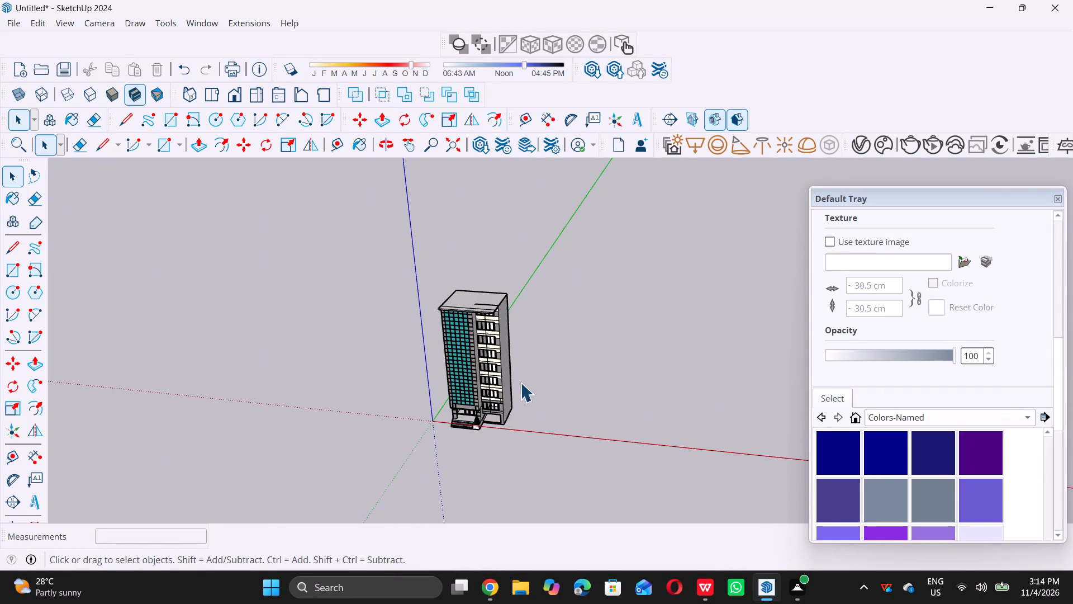
pyautogui.scroll(7, 517, 377)
pyautogui.scroll(-7, 477, 402)
pyautogui.moveTo(439, 426); pyautogui.dragTo(452, 385, button='middle')
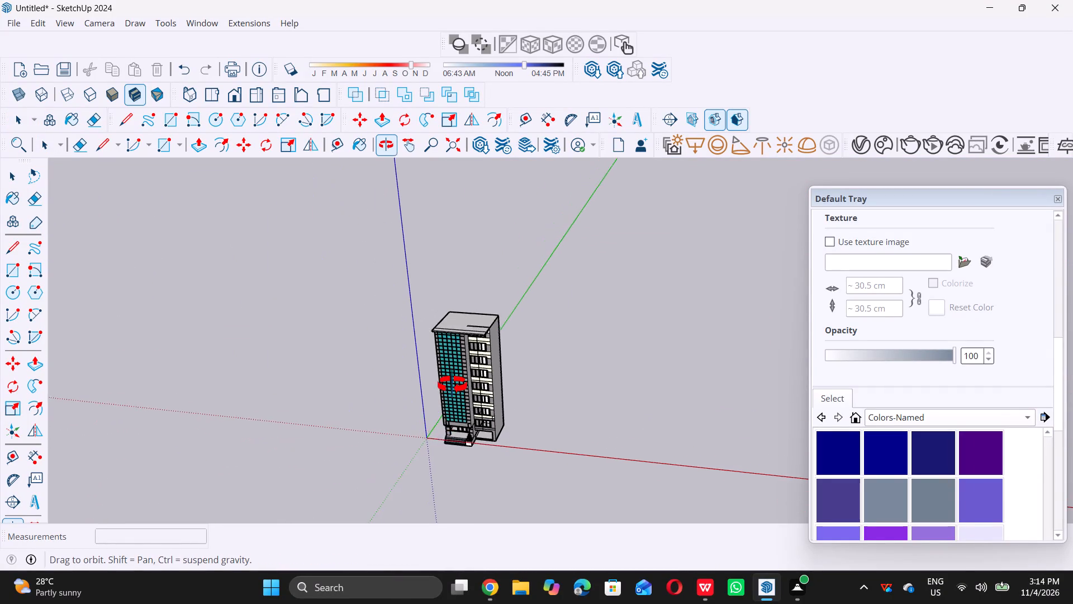
pyautogui.moveTo(452, 385); pyautogui.dragTo(473, 354, button='middle')
pyautogui.scroll(7, 463, 428)
pyautogui.moveTo(464, 464); pyautogui.dragTo(476, 417, button='middle')
pyautogui.scroll(7, 458, 468)
pyautogui.scroll(-6, 467, 440)
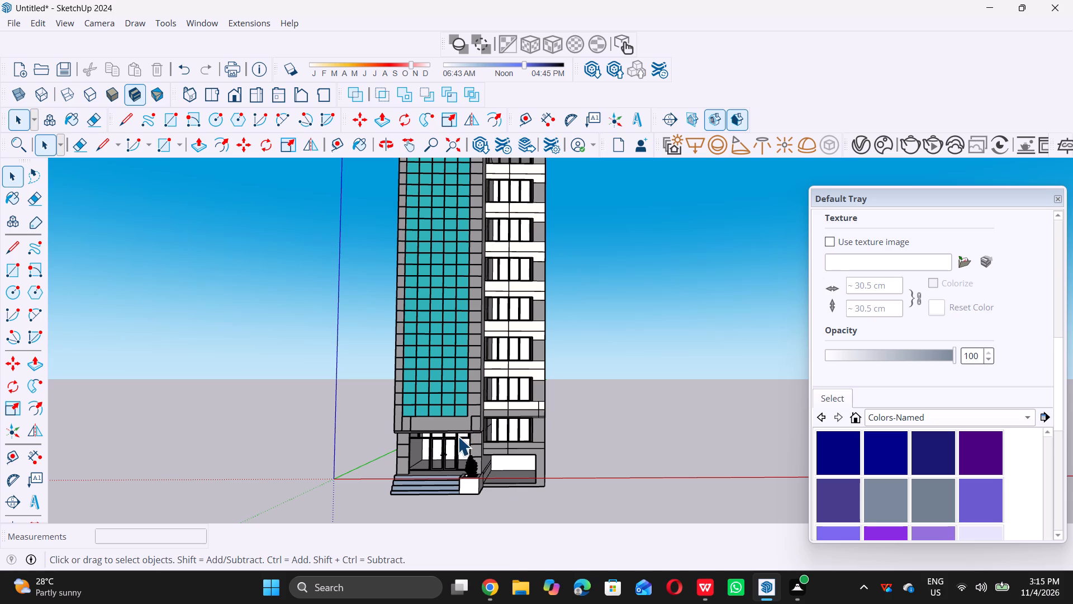
pyautogui.scroll(-5, 458, 436)
pyautogui.moveTo(352, 477); pyautogui.dragTo(469, 512, button='middle')
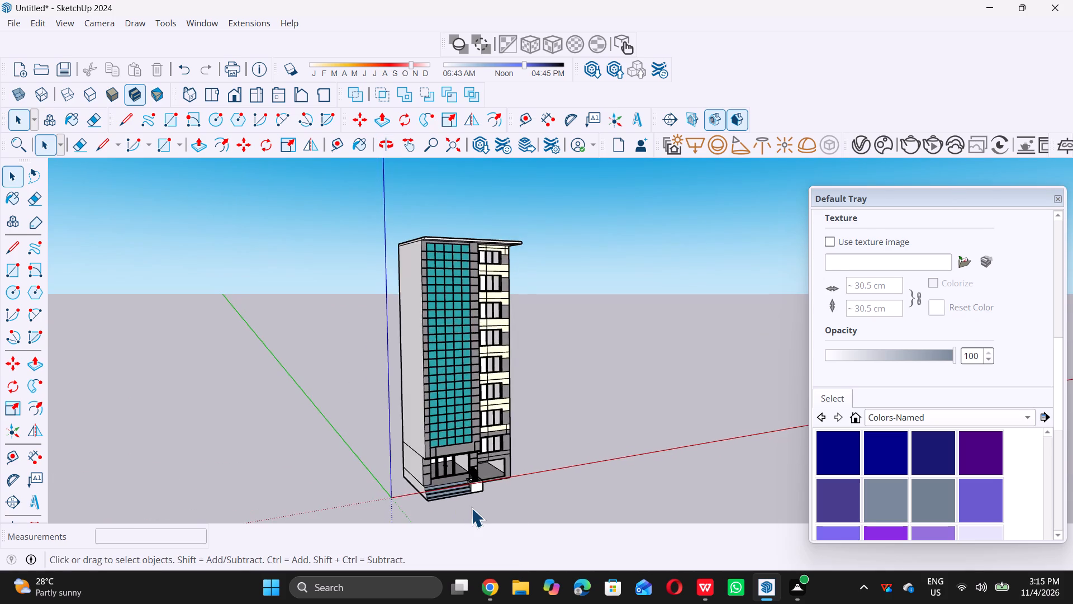
pyautogui.scroll(5, 468, 508)
pyautogui.scroll(7, 419, 496)
pyautogui.moveTo(421, 493); pyautogui.dragTo(341, 525, button='middle')
pyautogui.moveTo(447, 481); pyautogui.dragTo(356, 502, button='middle')
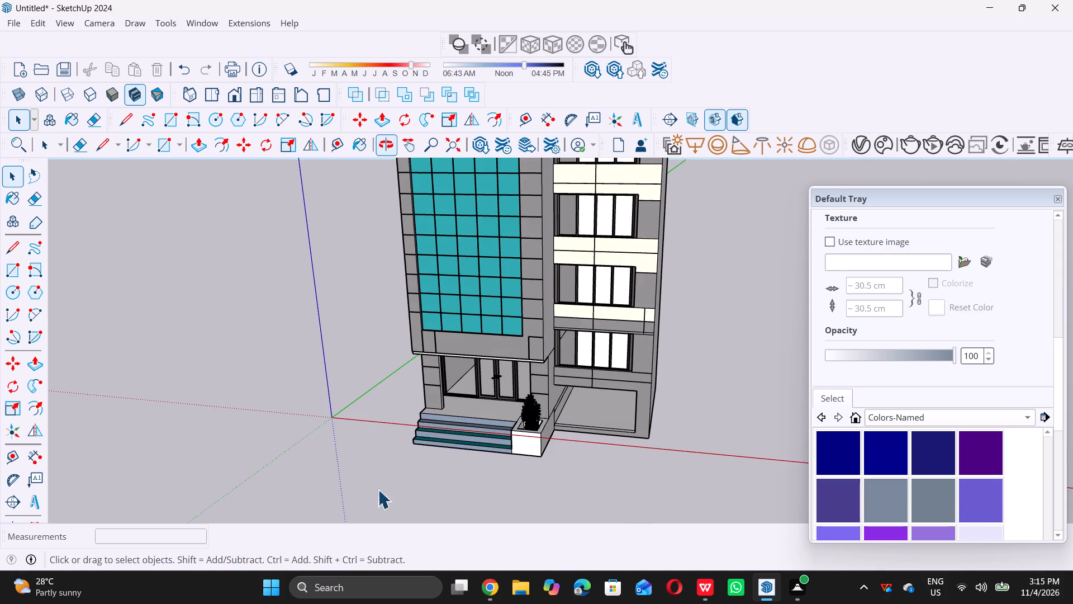
pyautogui.moveTo(434, 425); pyautogui.dragTo(471, 419, button='middle')
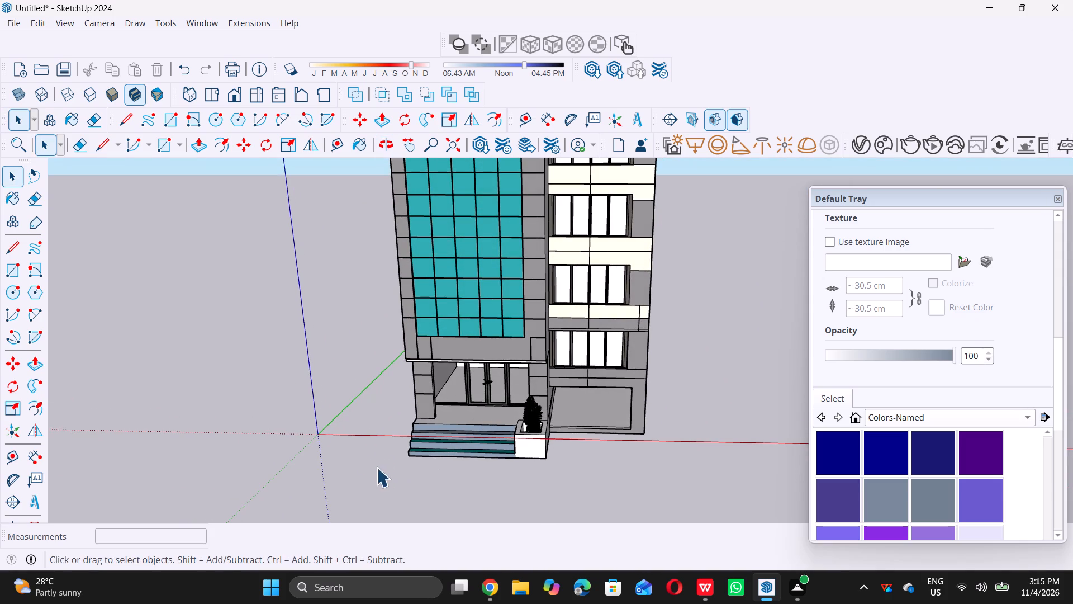
pyautogui.moveTo(377, 468); pyautogui.dragTo(561, 463, button='middle')
pyautogui.middleClick(561, 463)
pyautogui.middleClick(561, 463)
# Draw a 3' 9" vertical line on the side wall's base, from the entrance pillar's bottom corner down to the ground edge.
pyautogui.scroll(-6, 529, 451)
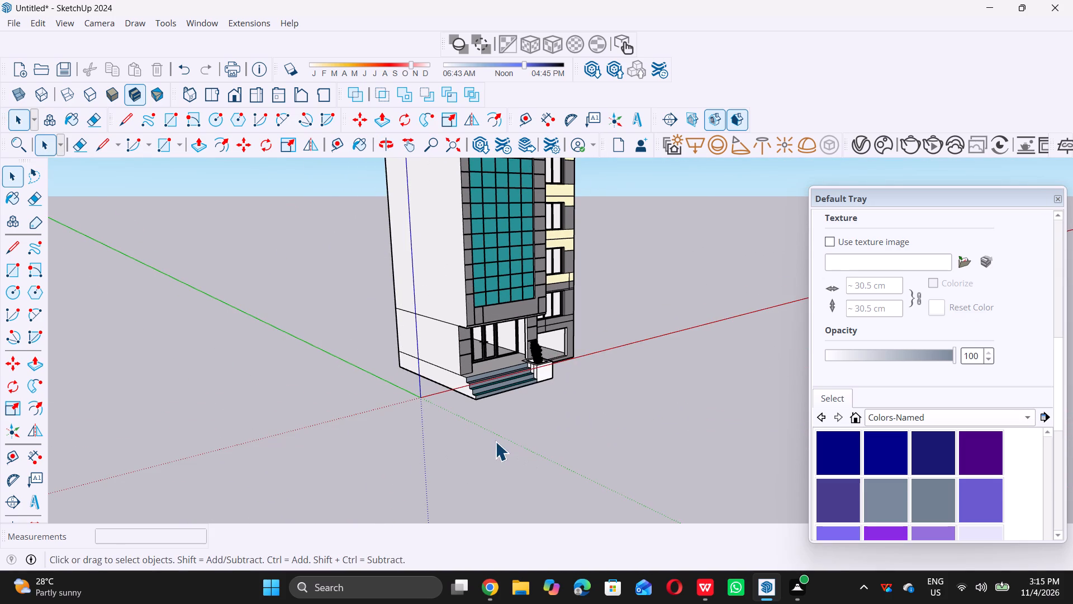
pyautogui.moveTo(424, 367); pyautogui.dragTo(493, 367, button='middle')
pyautogui.middleClick(493, 367)
pyautogui.moveTo(441, 413); pyautogui.dragTo(500, 425, button='middle')
pyautogui.middleClick(500, 425)
pyautogui.scroll(14, 476, 410)
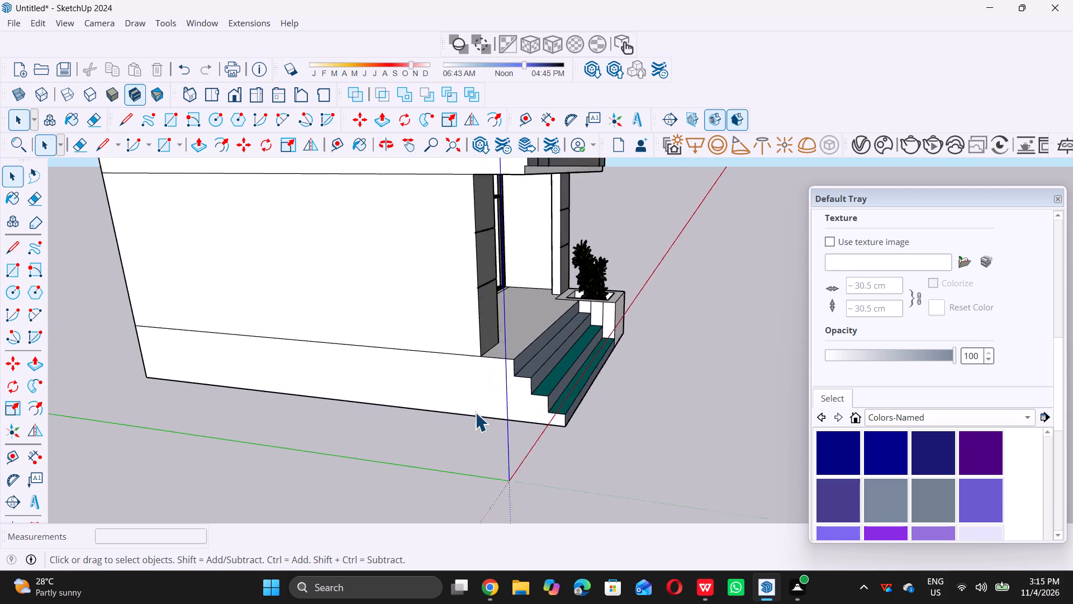
pyautogui.press('l')
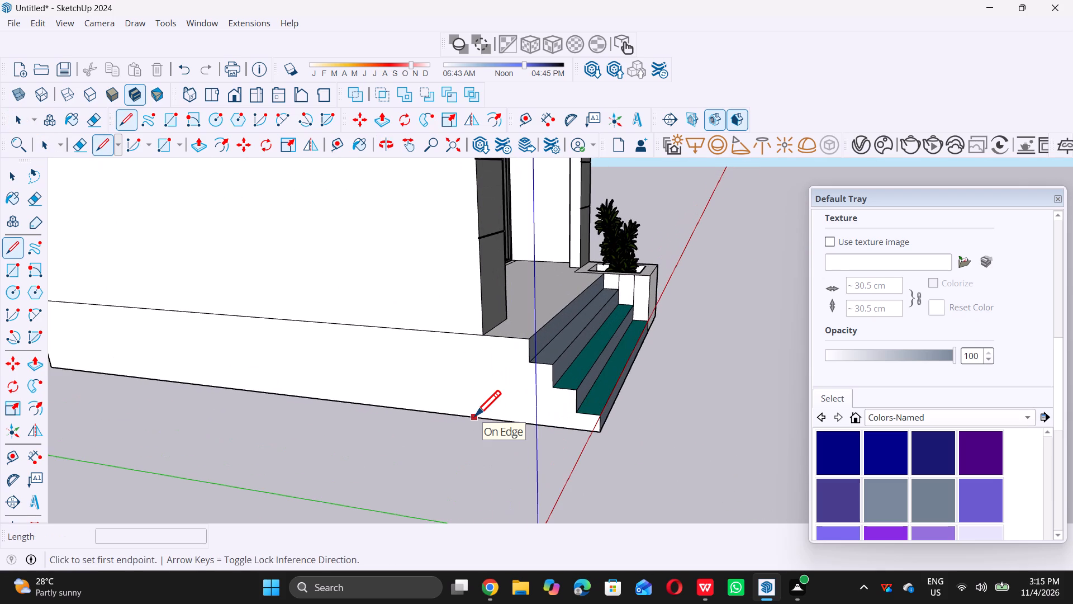
pyautogui.click(482, 335)
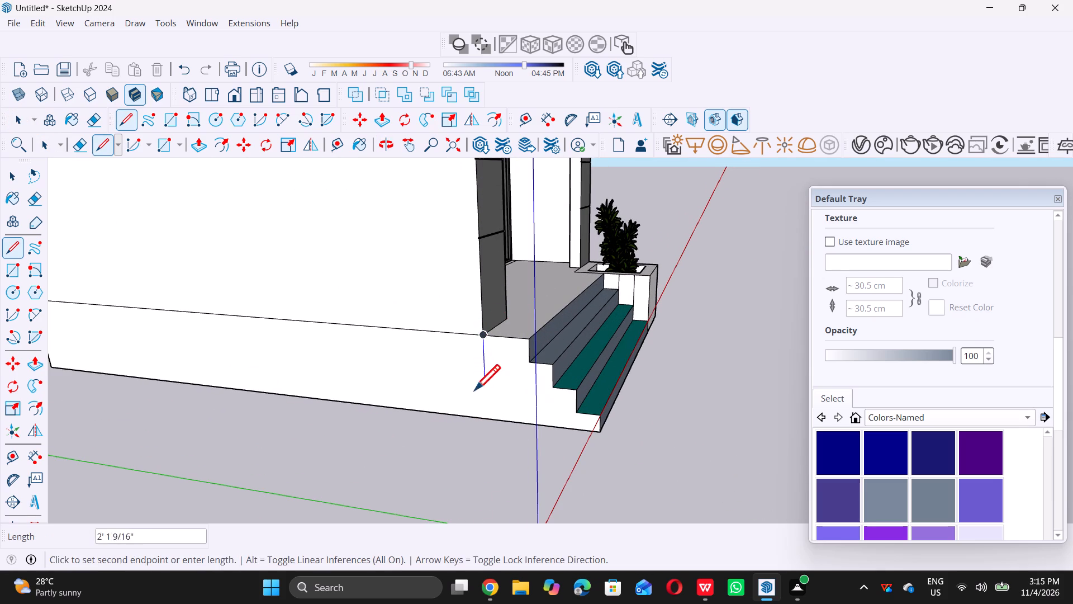
pyautogui.click(486, 416)
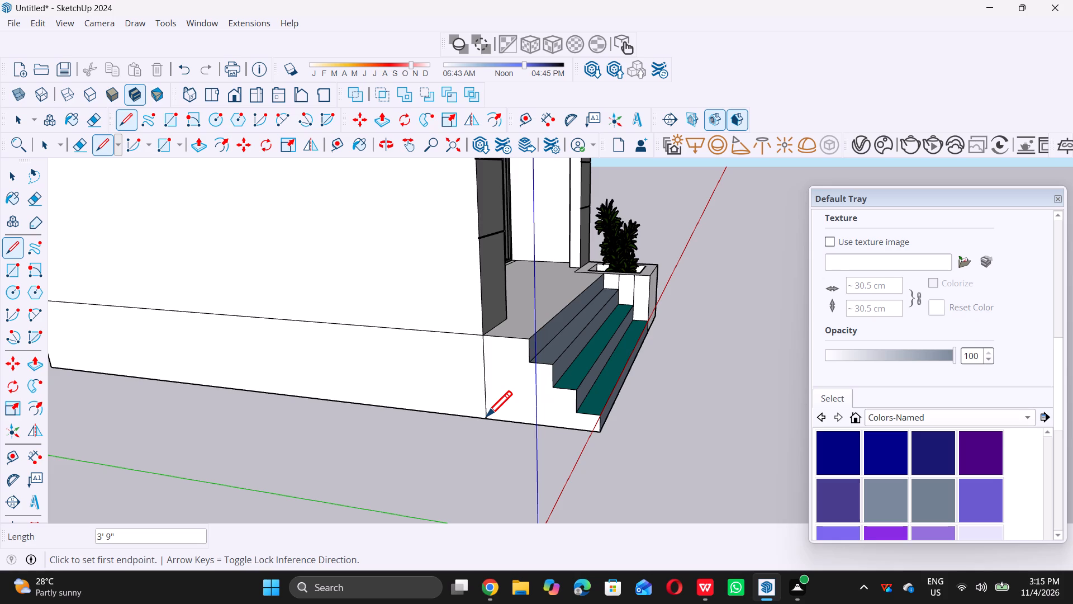
pyautogui.press('space')
# Push the stairs' side face, in front of the new line, inward by about 2' 4 1/2" to align with the pillar's width.
pyautogui.scroll(-6, 496, 377)
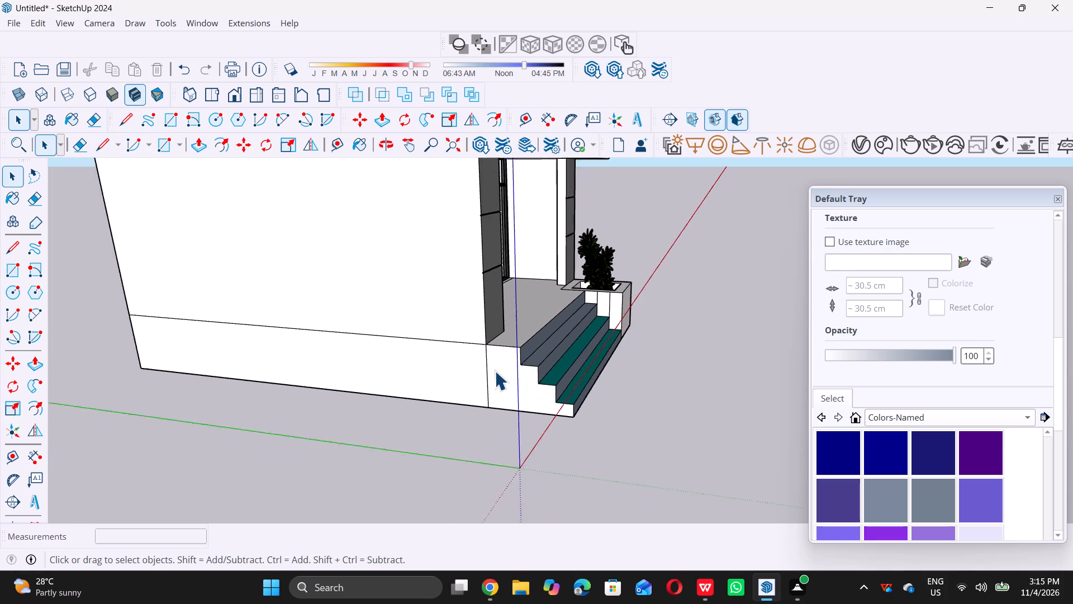
pyautogui.scroll(-3, 493, 364)
pyautogui.moveTo(493, 379); pyautogui.dragTo(307, 414, button='middle')
pyautogui.moveTo(302, 415); pyautogui.dragTo(297, 415, button='middle')
pyautogui.moveTo(292, 417); pyautogui.dragTo(287, 417, button='middle')
pyautogui.moveTo(283, 417); pyautogui.dragTo(272, 417, button='middle')
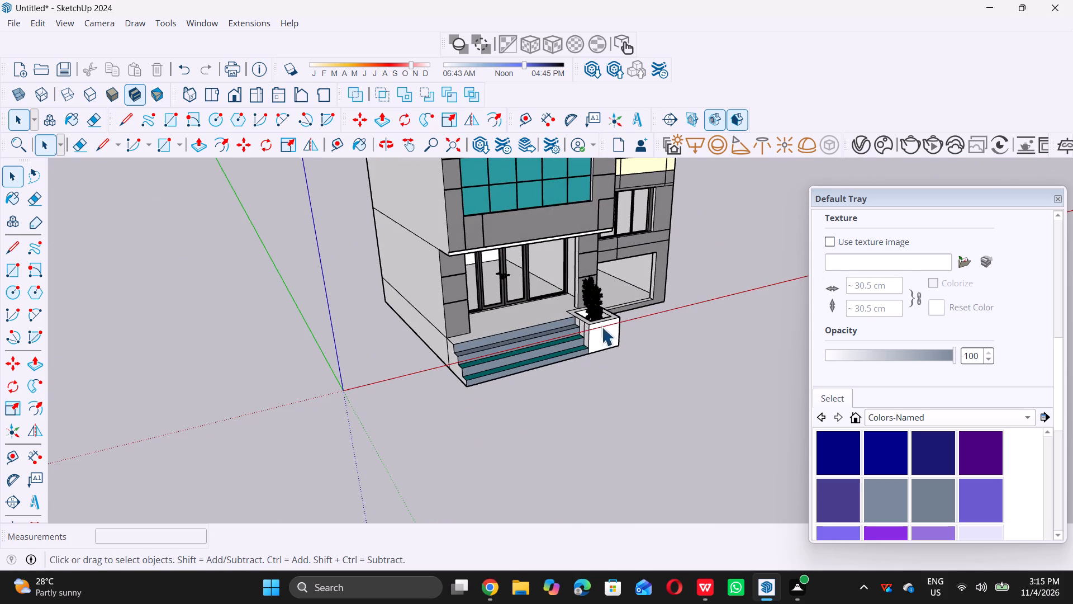
pyautogui.scroll(5, 461, 344)
pyautogui.scroll(-5, 514, 351)
pyautogui.moveTo(563, 402); pyautogui.dragTo(509, 390, button='middle')
pyautogui.scroll(5, 483, 356)
pyautogui.moveTo(423, 402); pyautogui.dragTo(542, 416, button='middle')
pyautogui.middleClick(544, 416)
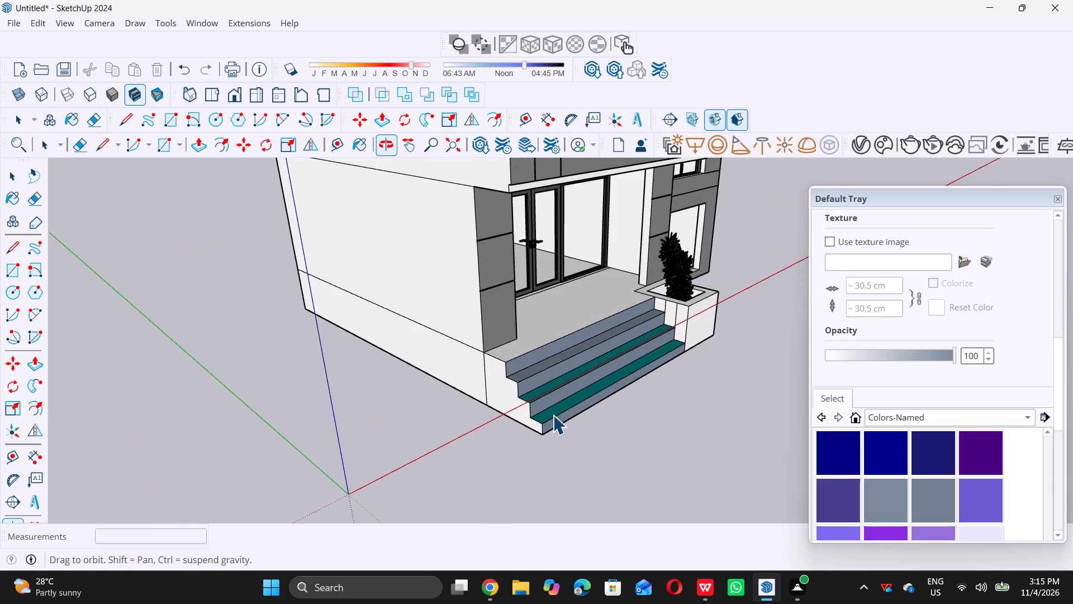
pyautogui.scroll(5, 527, 407)
pyautogui.scroll(9, 483, 387)
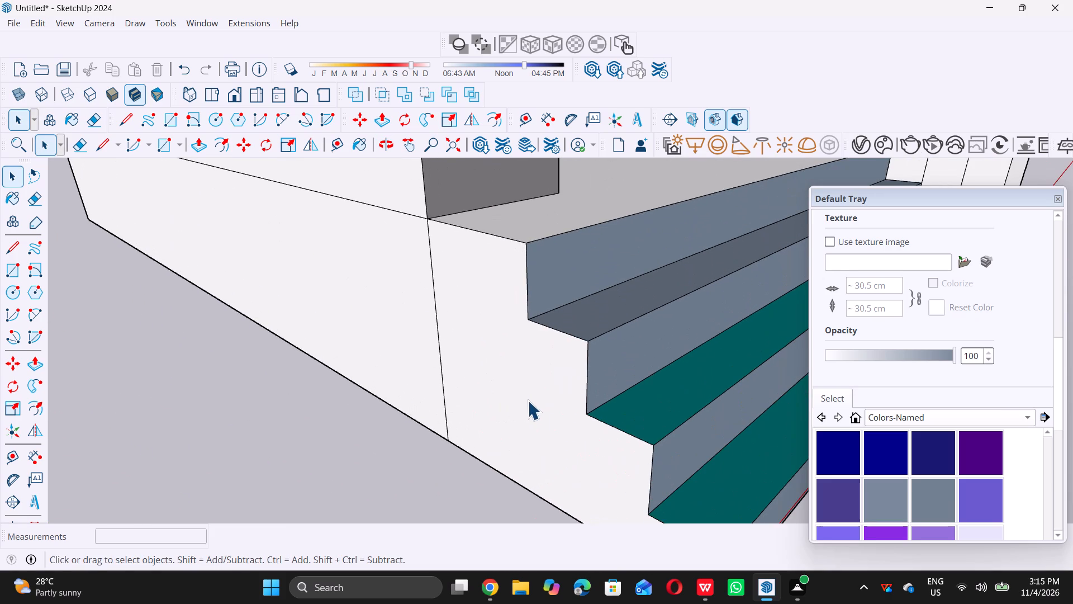
pyautogui.click(528, 400)
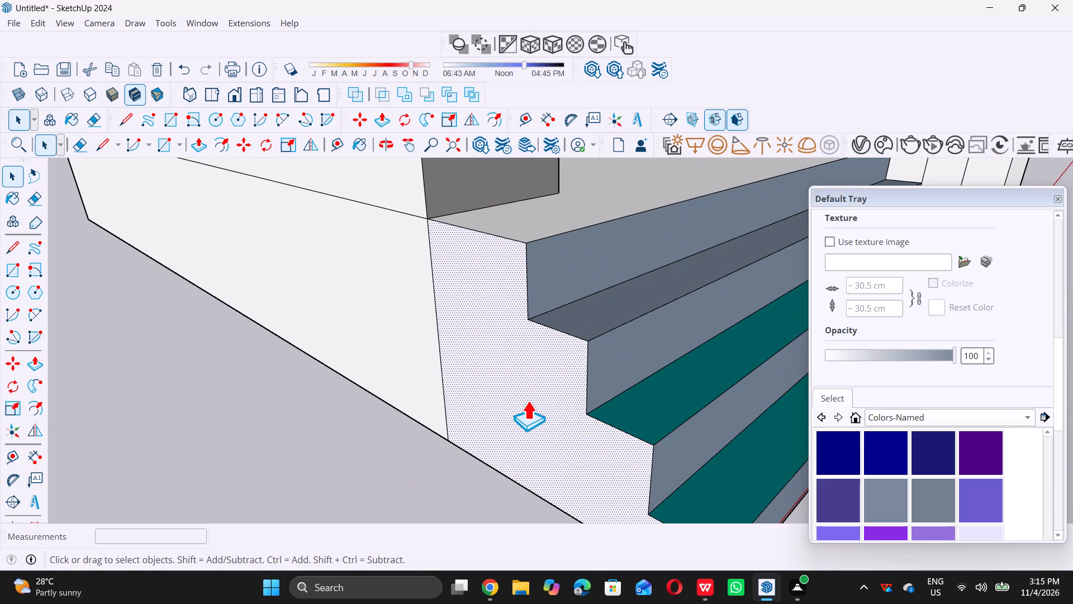
pyautogui.press('p')
pyautogui.scroll(-7, 520, 393)
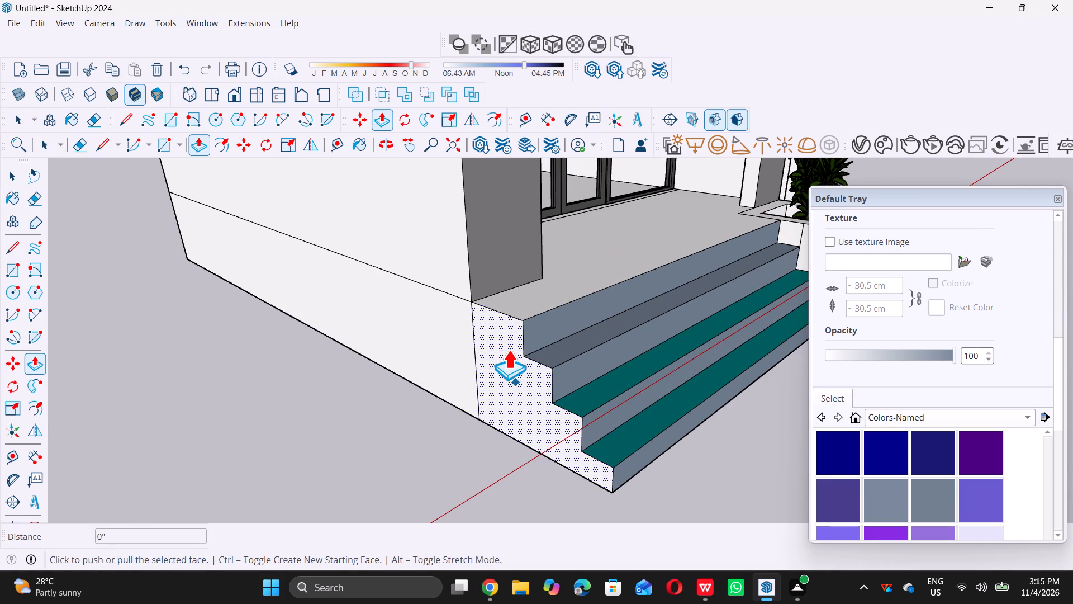
pyautogui.doubleClick(504, 338)
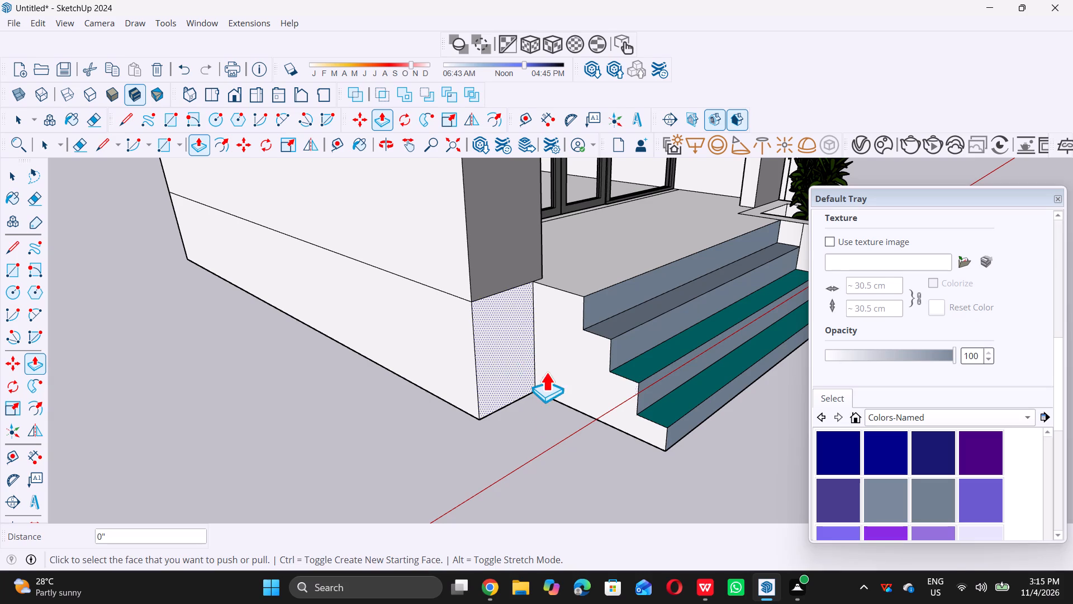
pyautogui.press('space')
# Place a guide line 9" above the bottom edge of the base face below the entrance pillar.
pyautogui.scroll(-6, 553, 410)
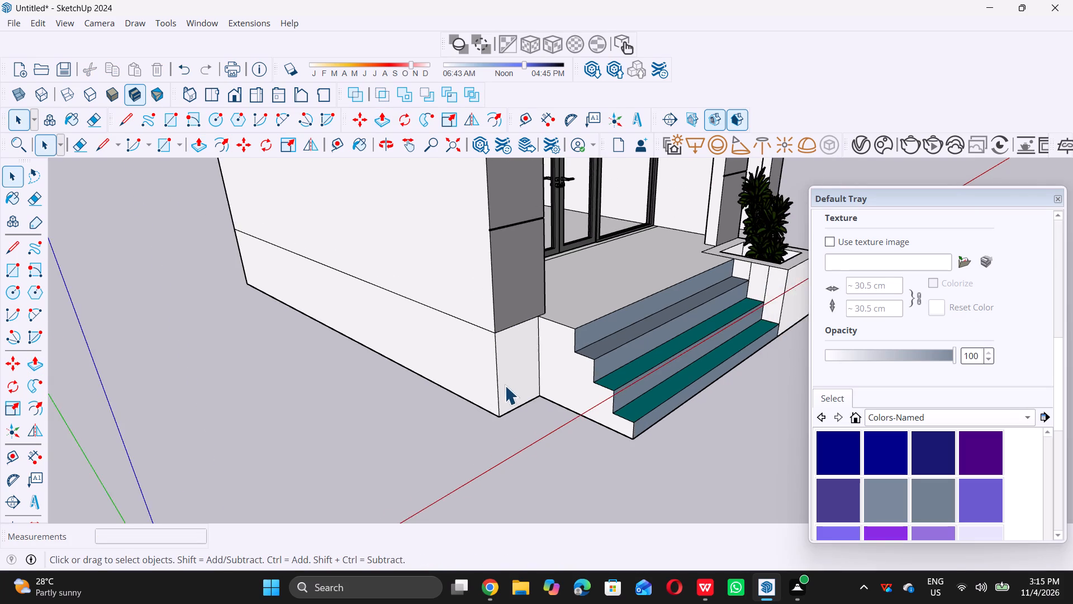
pyautogui.scroll(-2, 505, 385)
pyautogui.moveTo(505, 390); pyautogui.dragTo(472, 424, button='middle')
pyautogui.scroll(-6, 503, 435)
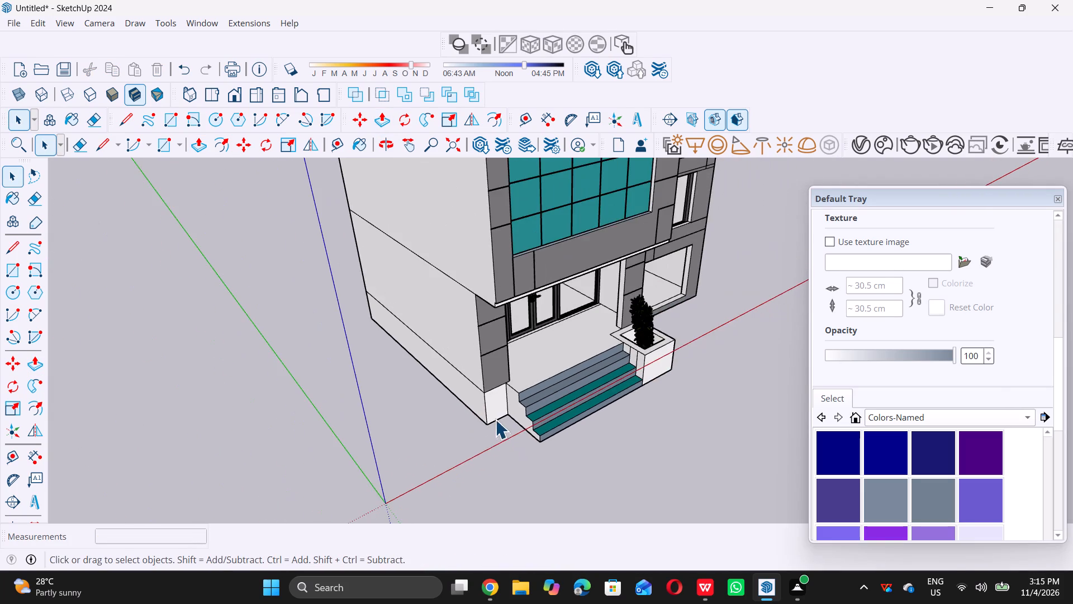
pyautogui.moveTo(476, 455); pyautogui.dragTo(534, 428, button='middle')
pyautogui.scroll(10, 534, 435)
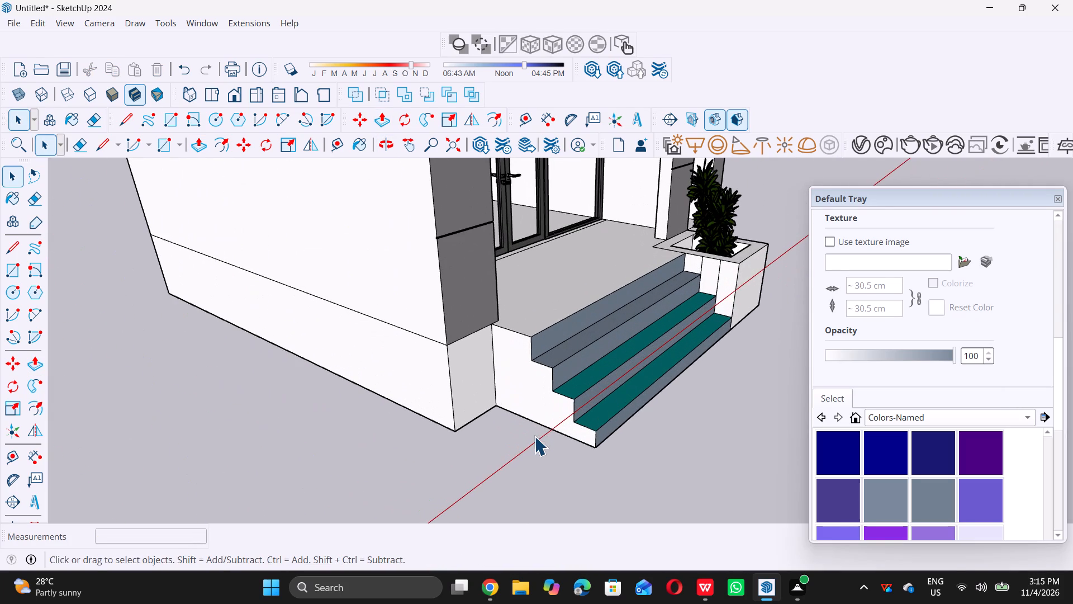
pyautogui.moveTo(510, 392); pyautogui.dragTo(505, 355, button='middle')
pyautogui.scroll(5, 498, 365)
pyautogui.scroll(3, 448, 400)
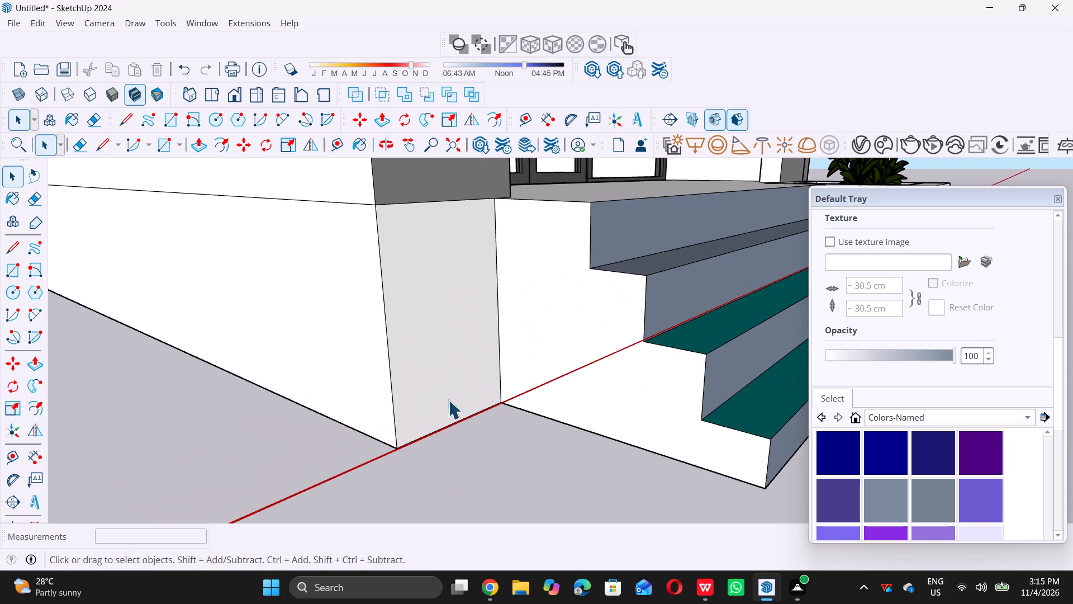
pyautogui.press('t')
pyautogui.click(435, 428)
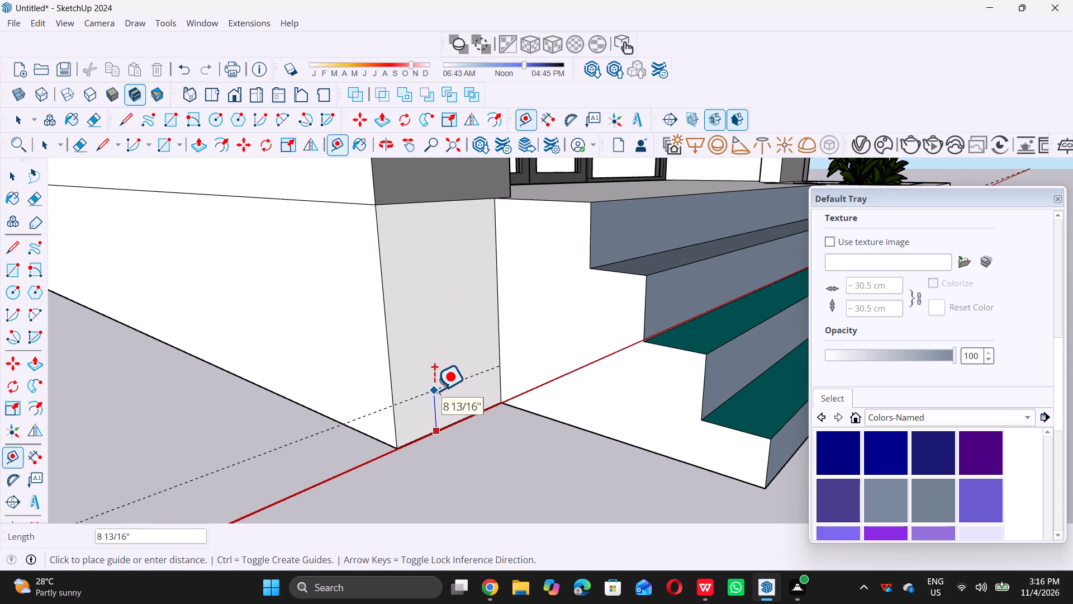
pyautogui.press('9')
pyautogui.hotkey('shift', '"')
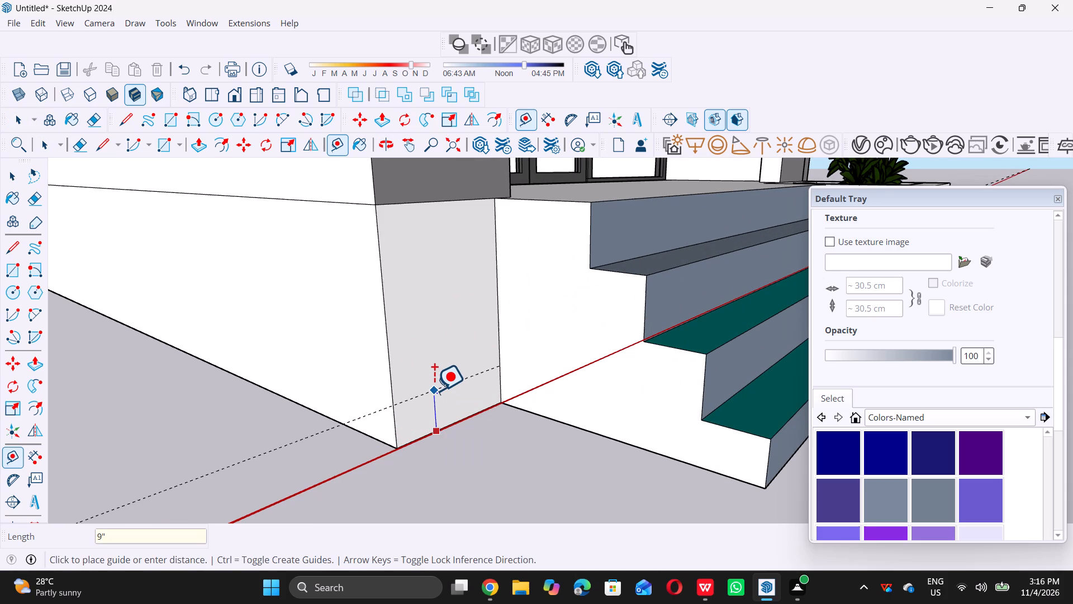
pyautogui.press('Return')
pyautogui.press('space')
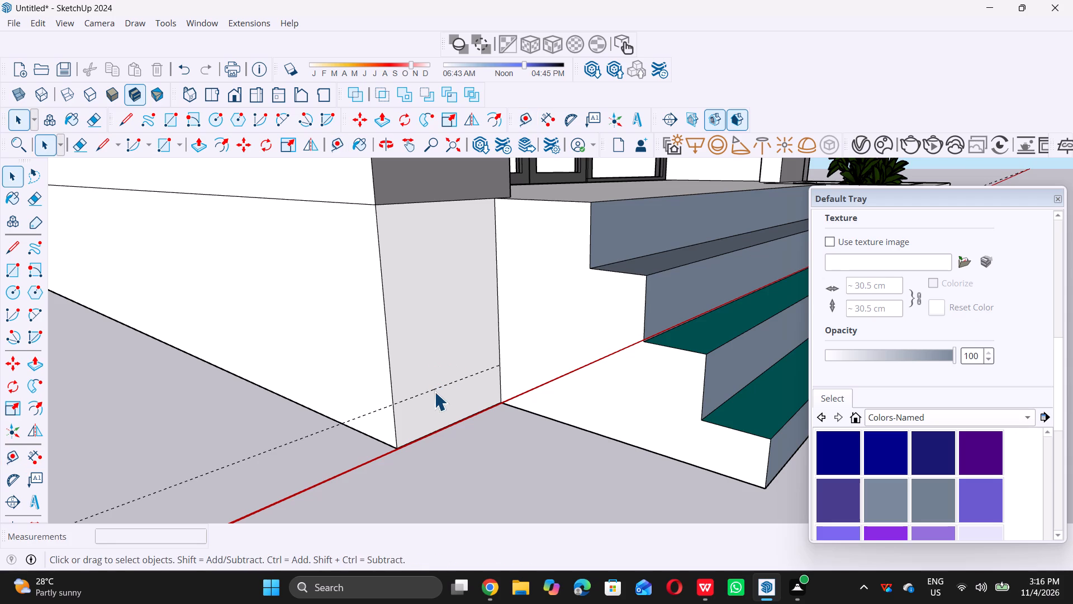
# Draw a 9" by 2' 4 1/2" rectangle between the guide line and the ground edge on the pillar's base face.
pyautogui.press('r')
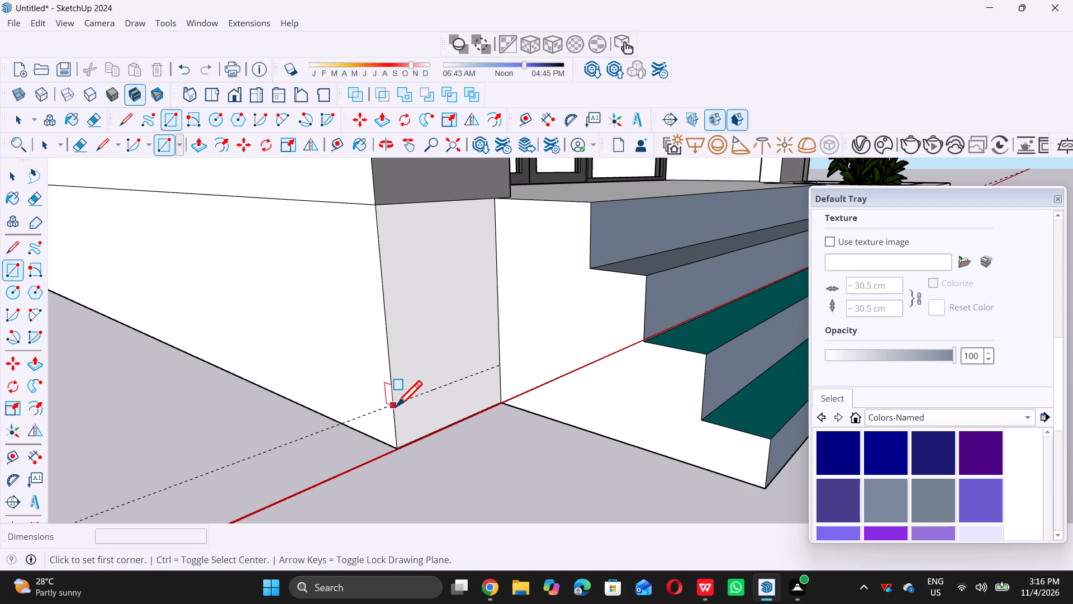
pyautogui.click(393, 406)
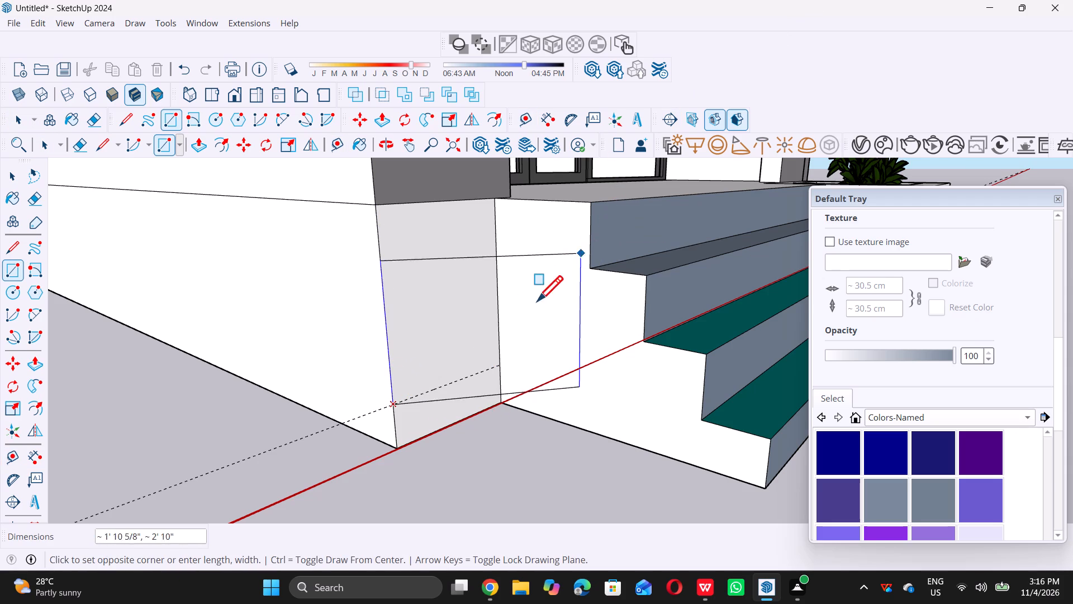
pyautogui.click(501, 401)
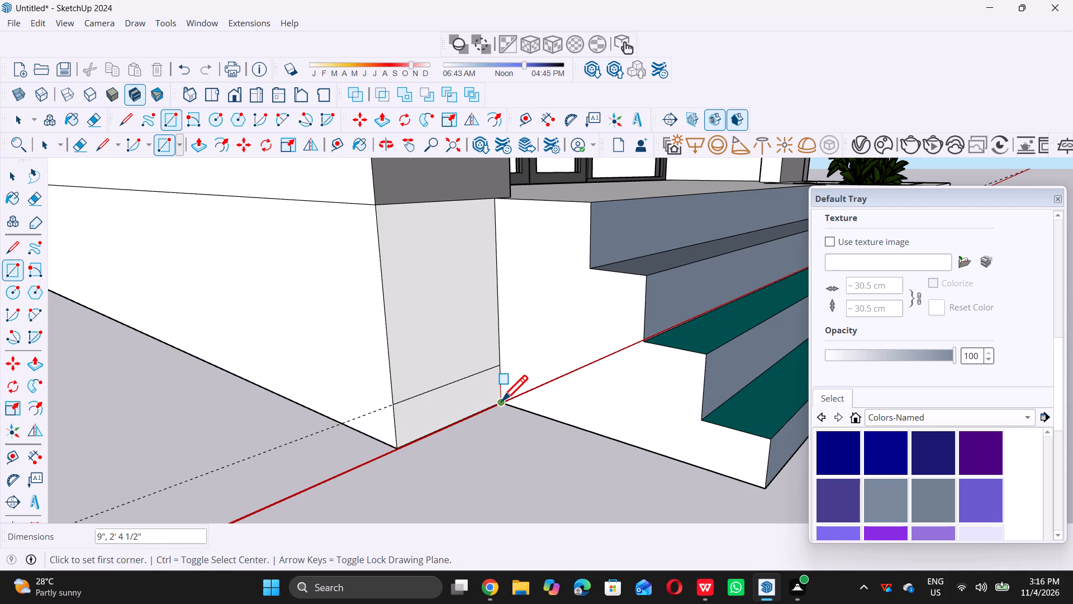
pyautogui.press('space')
# Extrude the rectangle 5' forward with Push/Pull to meet the front of the lowest stair.
pyautogui.click(459, 398)
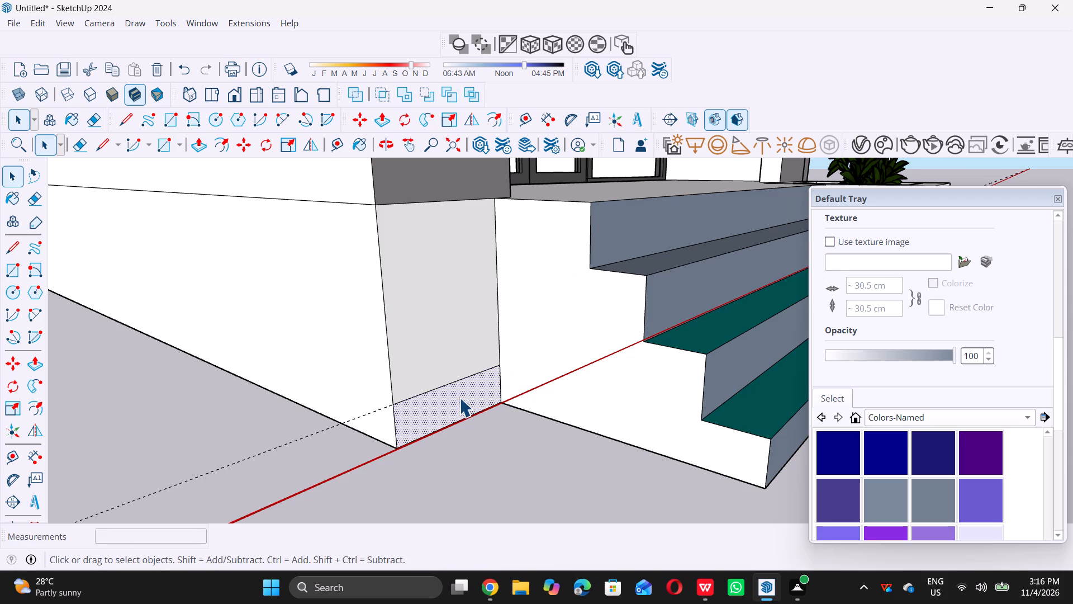
pyautogui.press('p')
pyautogui.click(449, 392)
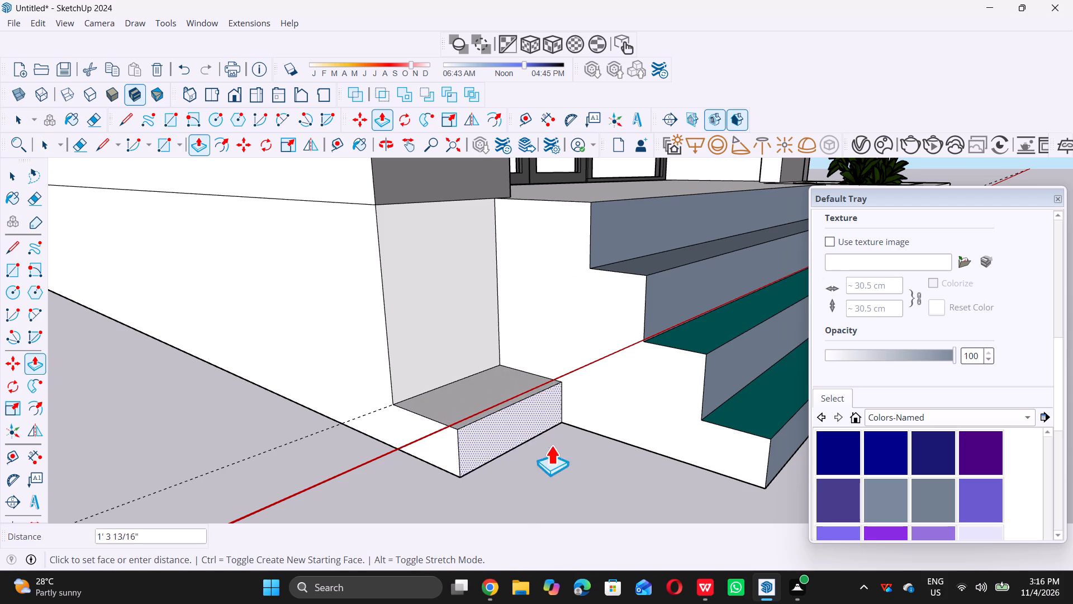
pyautogui.click(769, 442)
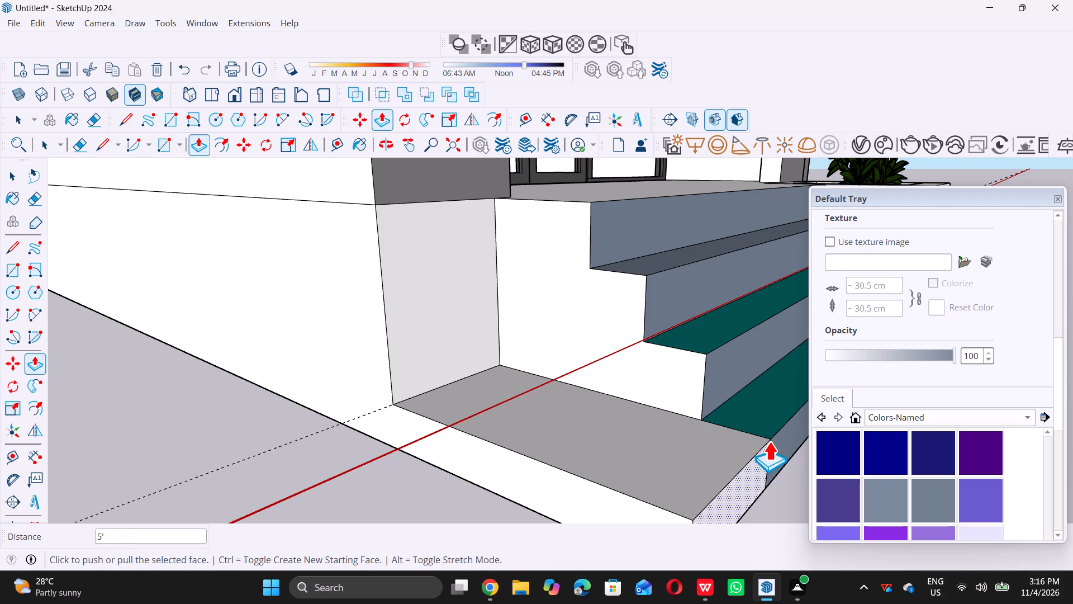
pyautogui.press('space')
# Examine the new low block beside the entrance stairs in relation to the whole entrance.
pyautogui.scroll(-12, 602, 393)
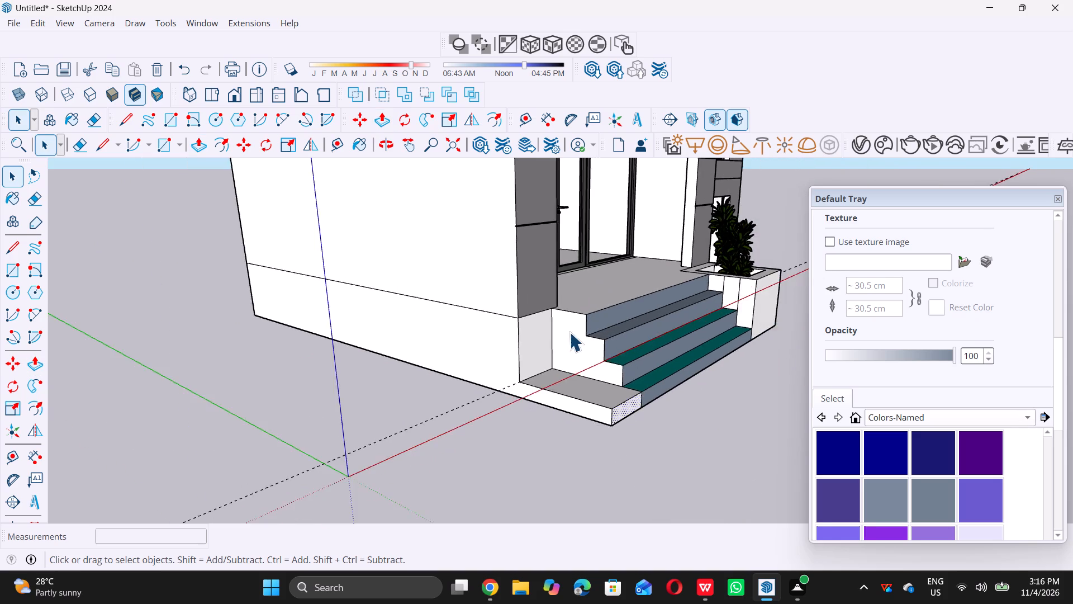
pyautogui.moveTo(569, 332); pyautogui.dragTo(537, 380, button='middle')
pyautogui.scroll(-11, 469, 355)
pyautogui.moveTo(490, 374); pyautogui.dragTo(487, 375, button='middle')
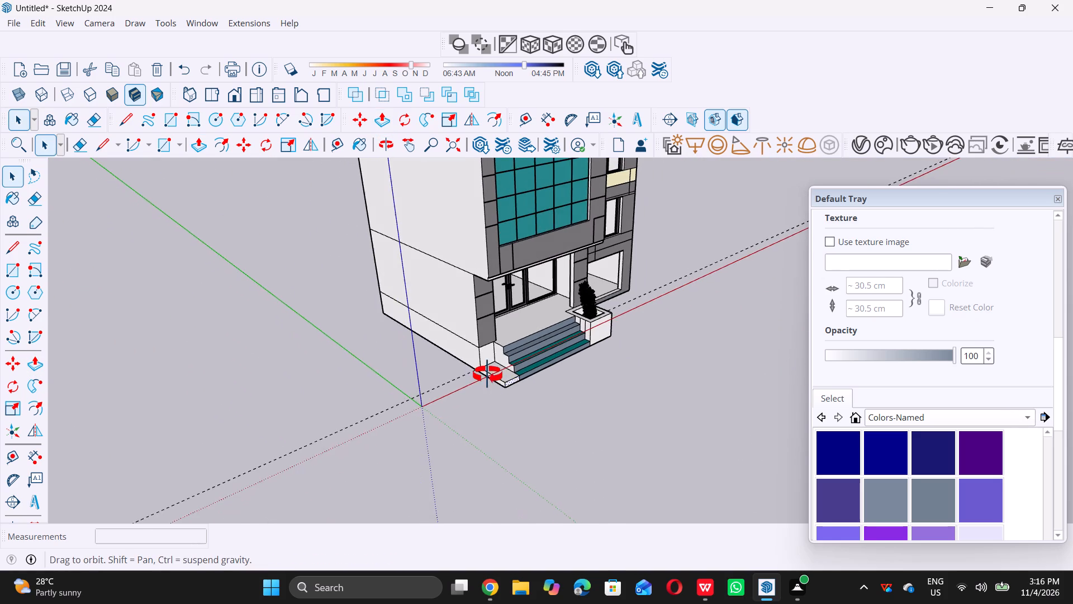
pyautogui.moveTo(487, 375); pyautogui.dragTo(454, 402, button='middle')
pyautogui.middleClick(454, 402)
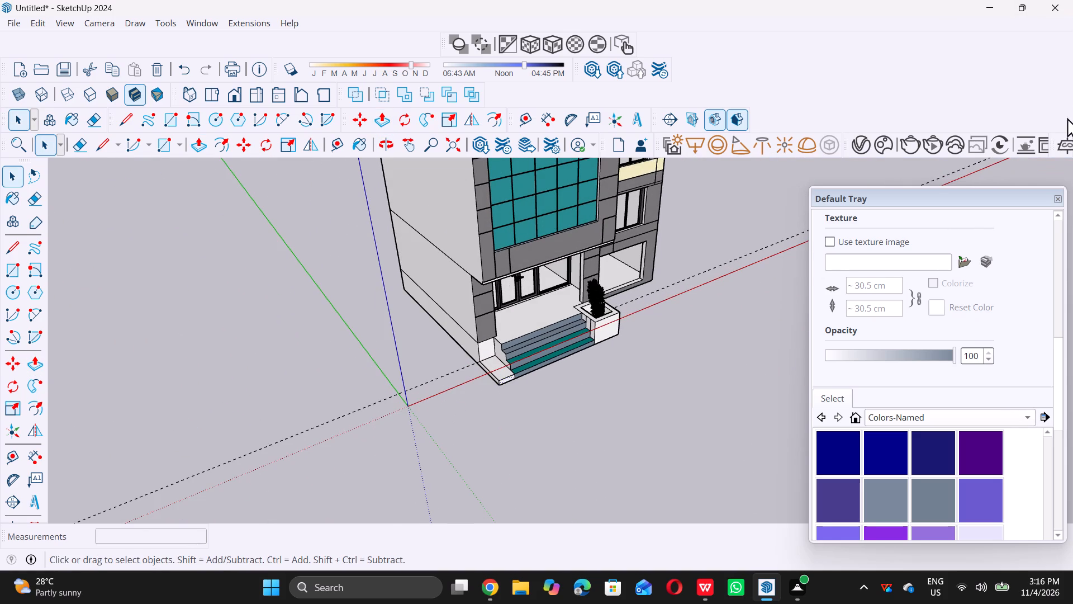
# Raise the top face of the low block beside the stairs with Push/Pull until it is level with the entrance landing.
pyautogui.scroll(7, 514, 363)
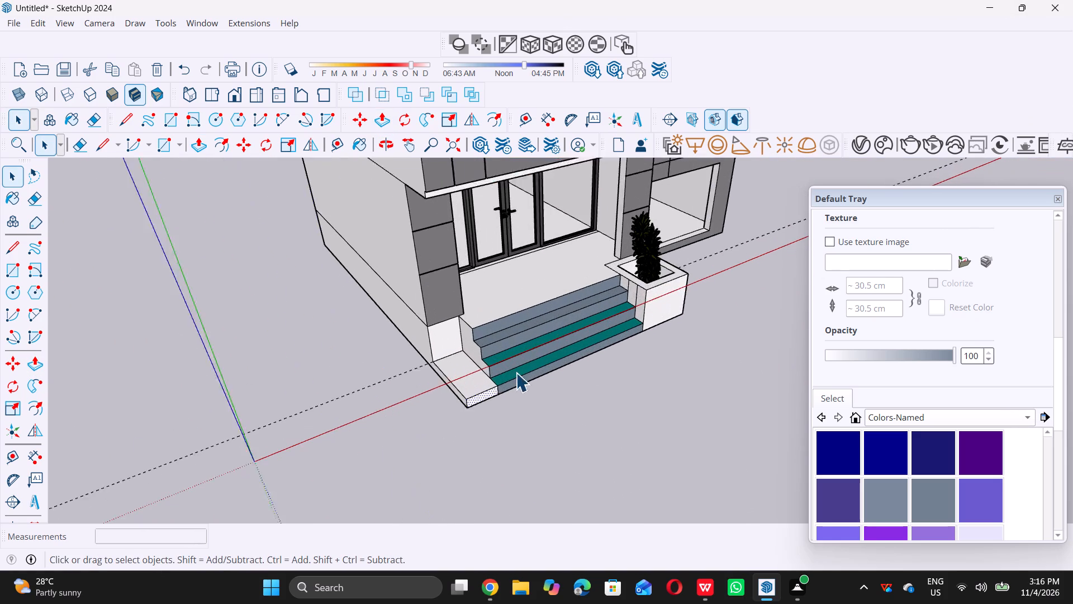
pyautogui.moveTo(466, 407); pyautogui.dragTo(459, 407, button='middle')
pyautogui.middleClick(459, 407)
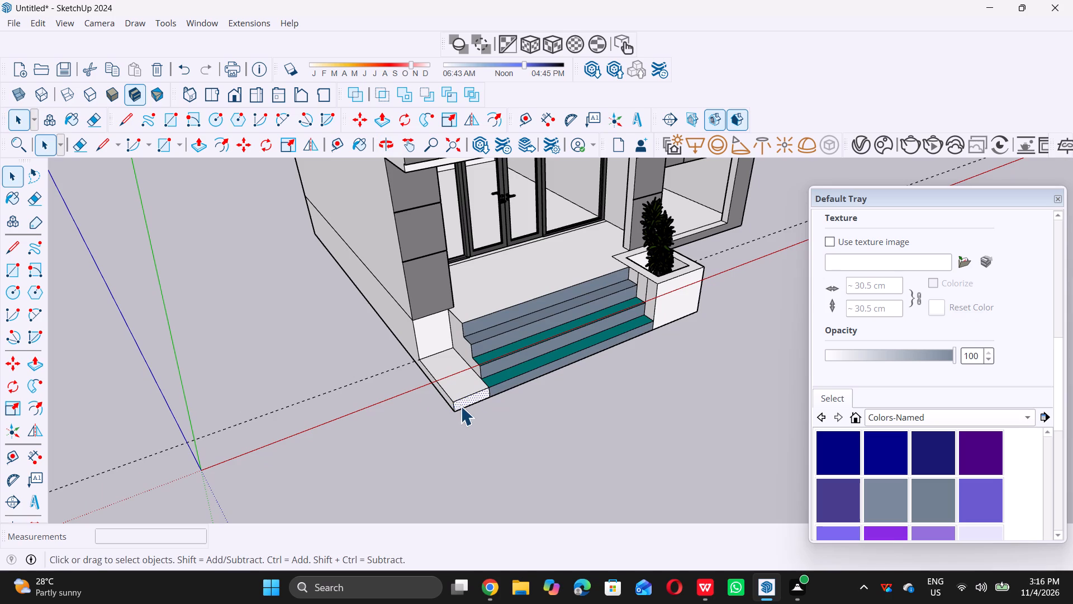
pyautogui.scroll(-4, 364, 428)
pyautogui.moveTo(365, 427); pyautogui.dragTo(448, 423, button='middle')
pyautogui.scroll(6, 473, 430)
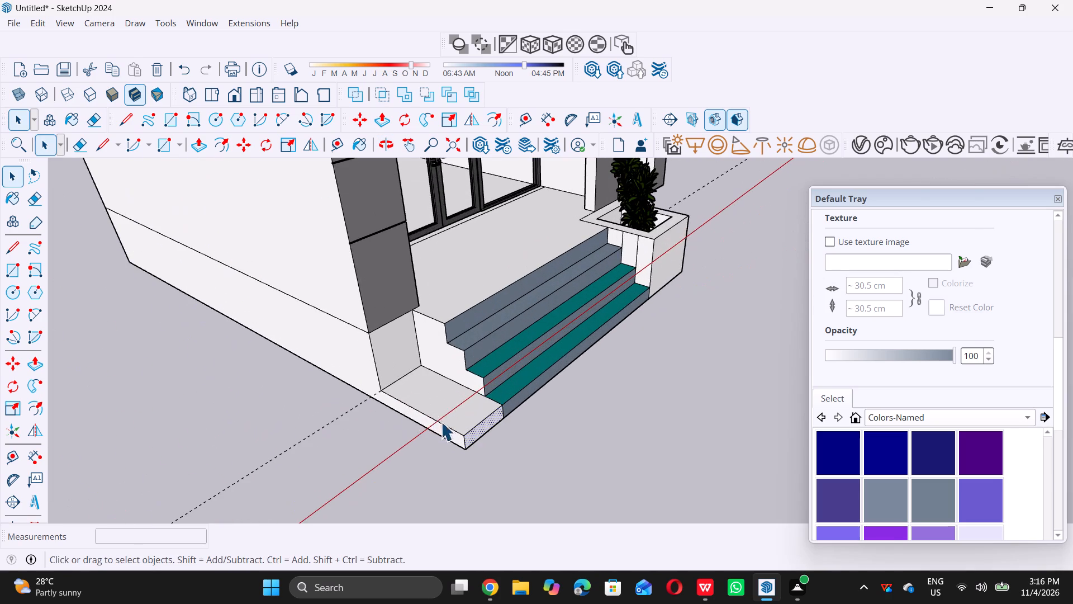
pyautogui.scroll(5, 450, 402)
pyautogui.click(437, 399)
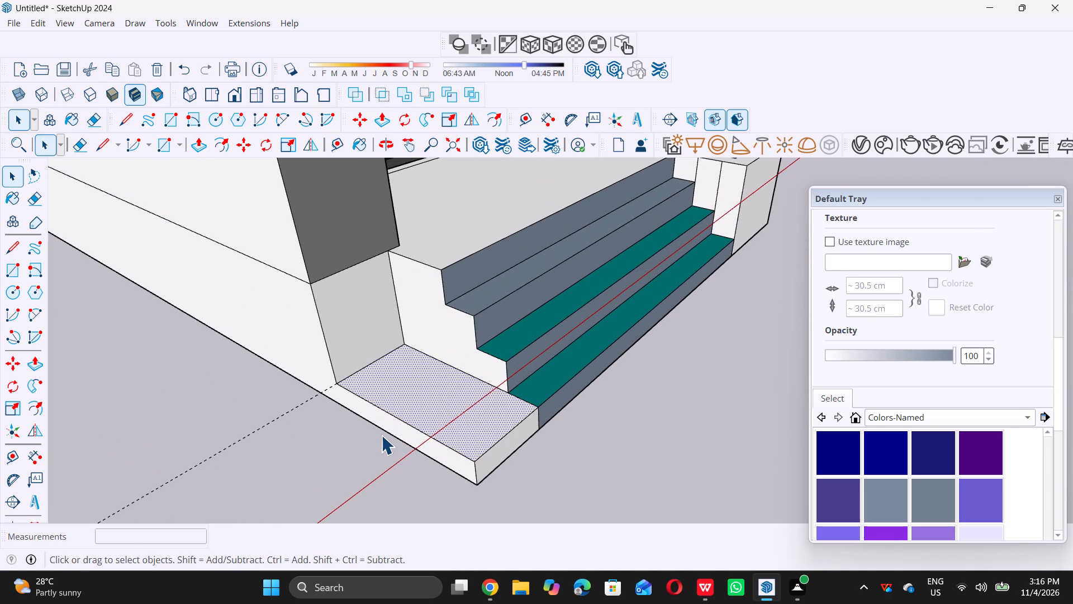
pyautogui.press('p')
pyautogui.click(434, 390)
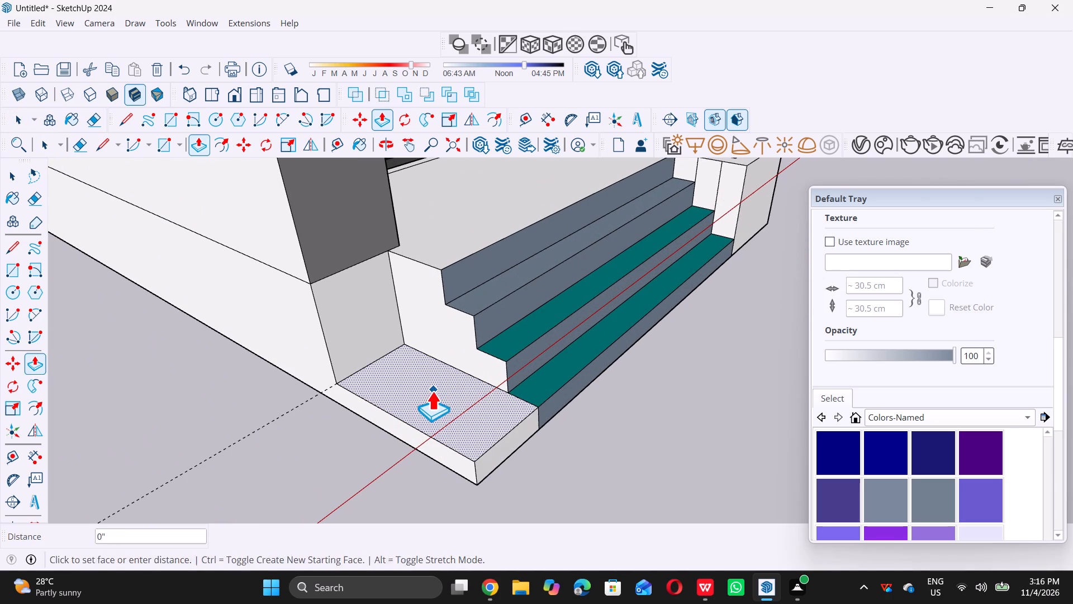
pyautogui.click(424, 395)
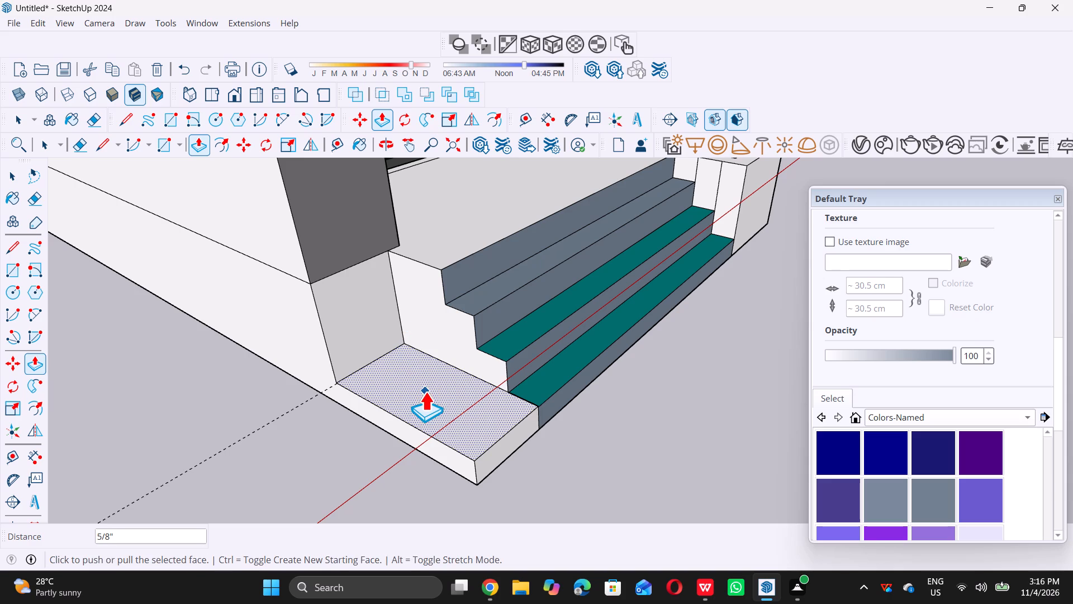
pyautogui.doubleClick(425, 391)
pyautogui.doubleClick(416, 380)
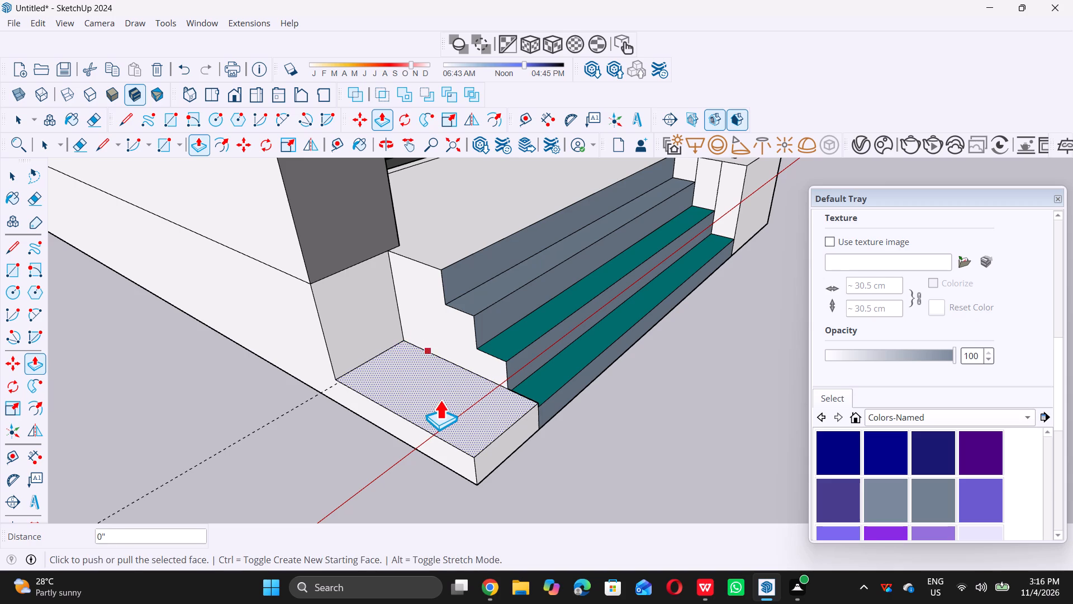
pyautogui.doubleClick(440, 400)
pyautogui.click(426, 377)
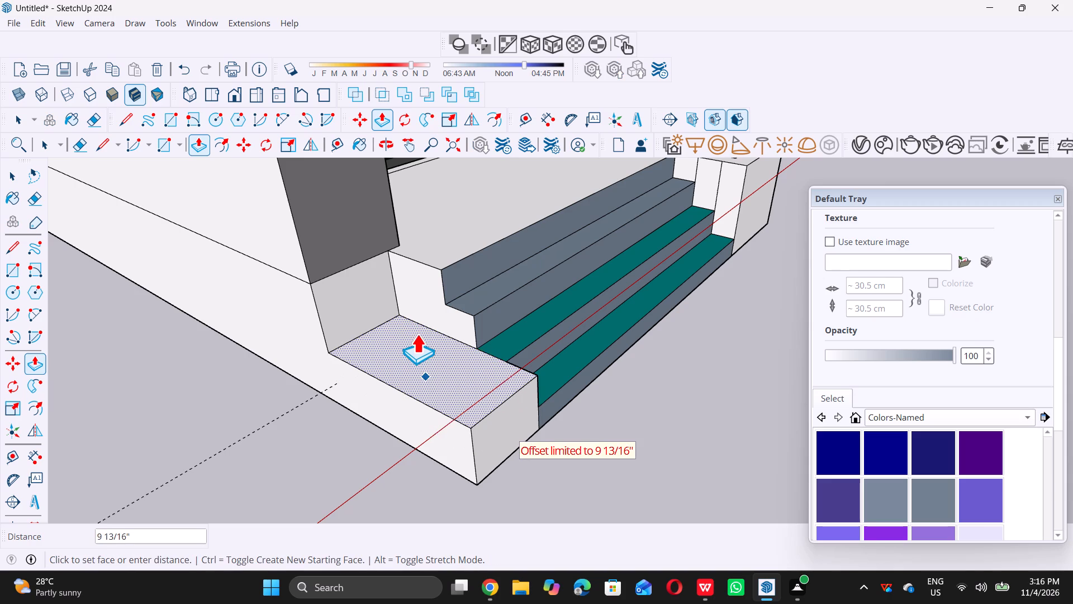
pyautogui.click(415, 328)
pyautogui.click(420, 347)
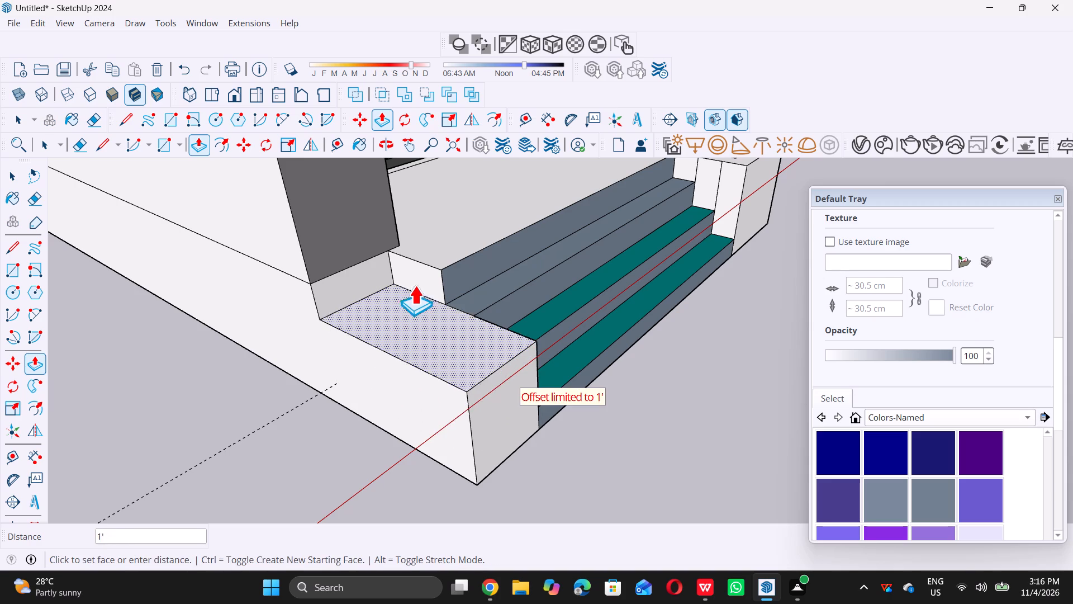
pyautogui.click(416, 283)
pyautogui.tripleClick(415, 311)
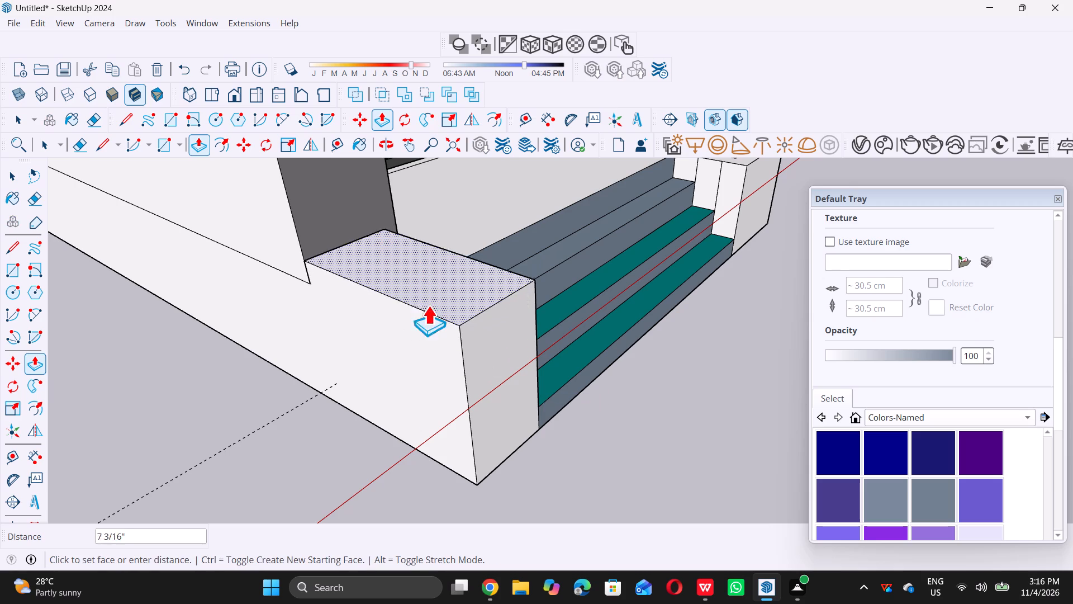
pyautogui.scroll(-5, 447, 308)
pyautogui.moveTo(452, 339); pyautogui.dragTo(368, 338, button='middle')
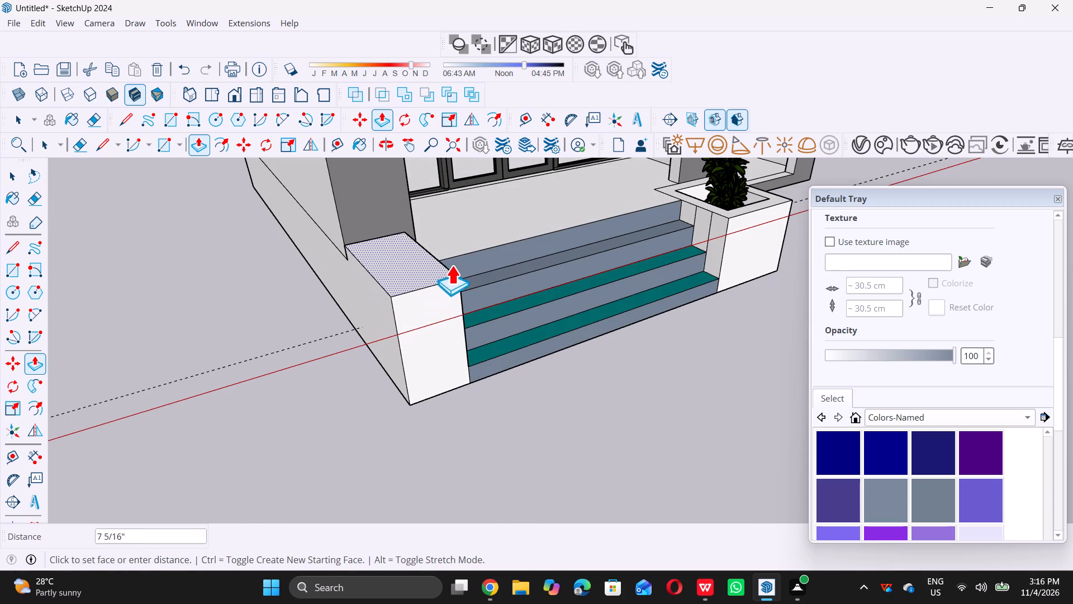
pyautogui.scroll(-1, 453, 277)
pyautogui.moveTo(430, 275); pyautogui.dragTo(368, 254, button='middle')
pyautogui.scroll(2, 460, 236)
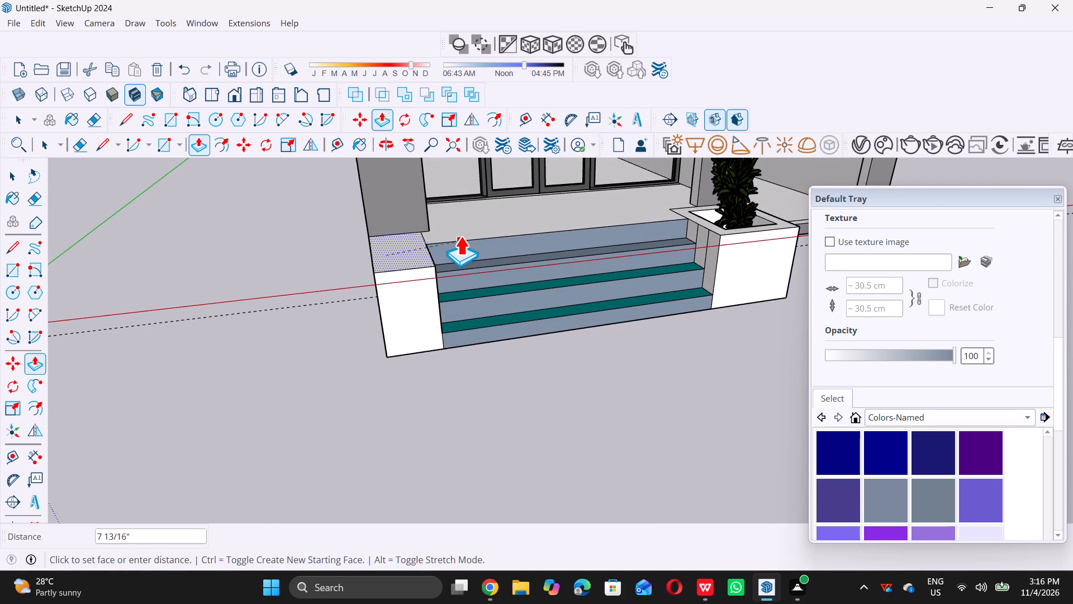
pyautogui.scroll(1, 460, 236)
pyautogui.click(471, 244)
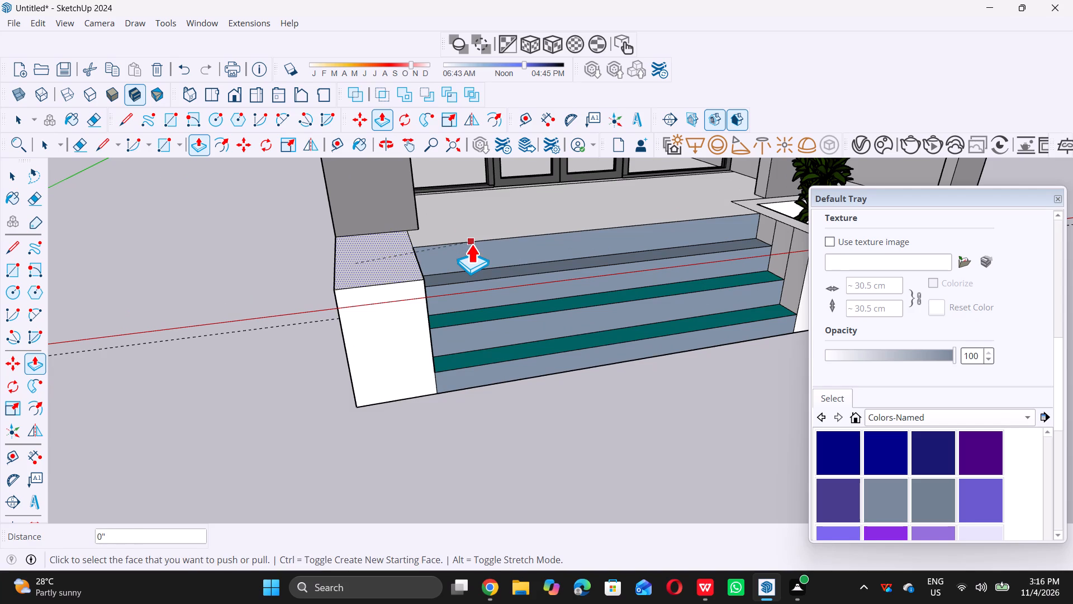
pyautogui.press('space')
pyautogui.click(210, 333)
# Delete all guide lines from the model.
pyautogui.scroll(-5, 260, 334)
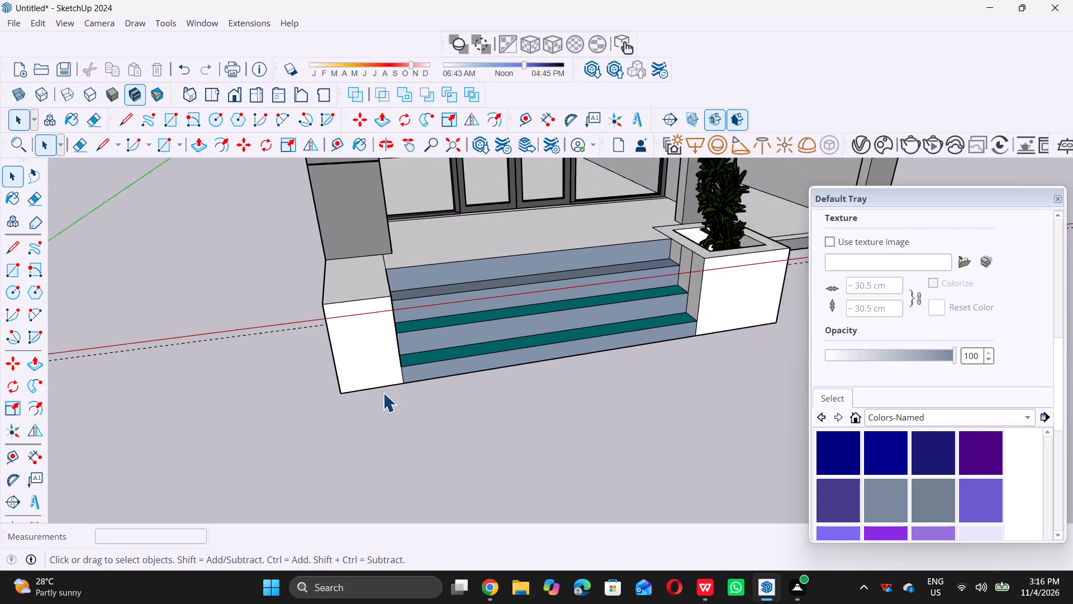
pyautogui.scroll(-2, 383, 393)
pyautogui.scroll(-6, 361, 332)
pyautogui.moveTo(330, 323); pyautogui.dragTo(482, 394, button='middle')
pyautogui.scroll(1, 492, 394)
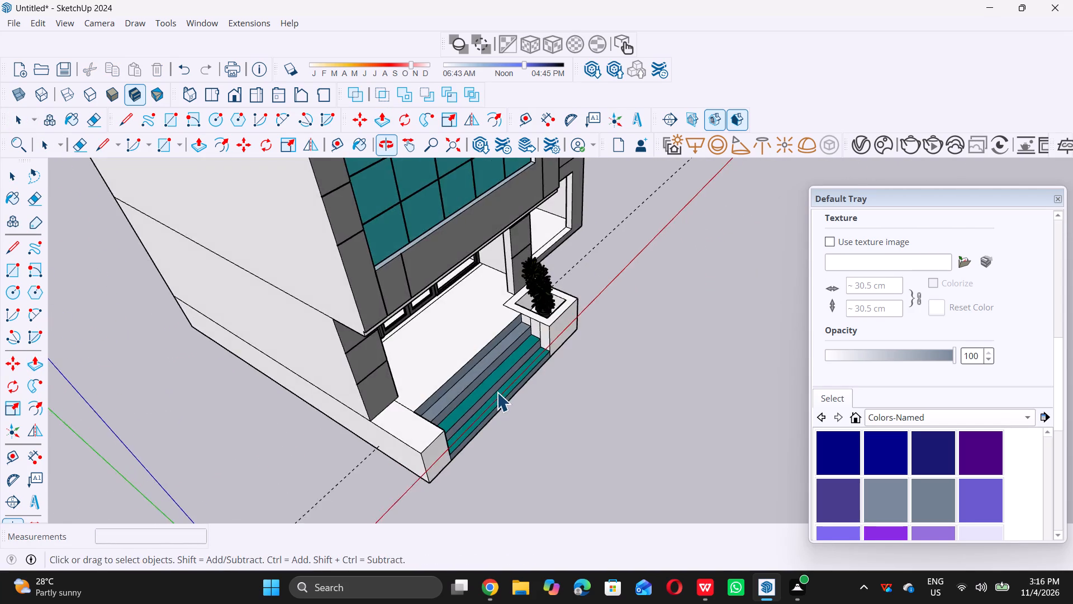
pyautogui.scroll(-5, 501, 397)
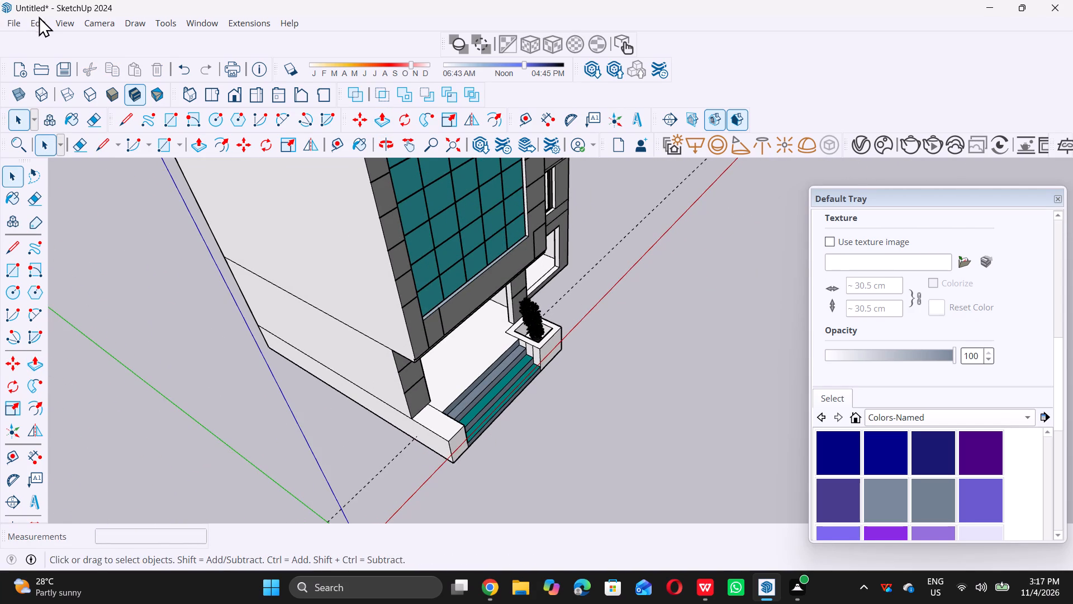
pyautogui.click(34, 25)
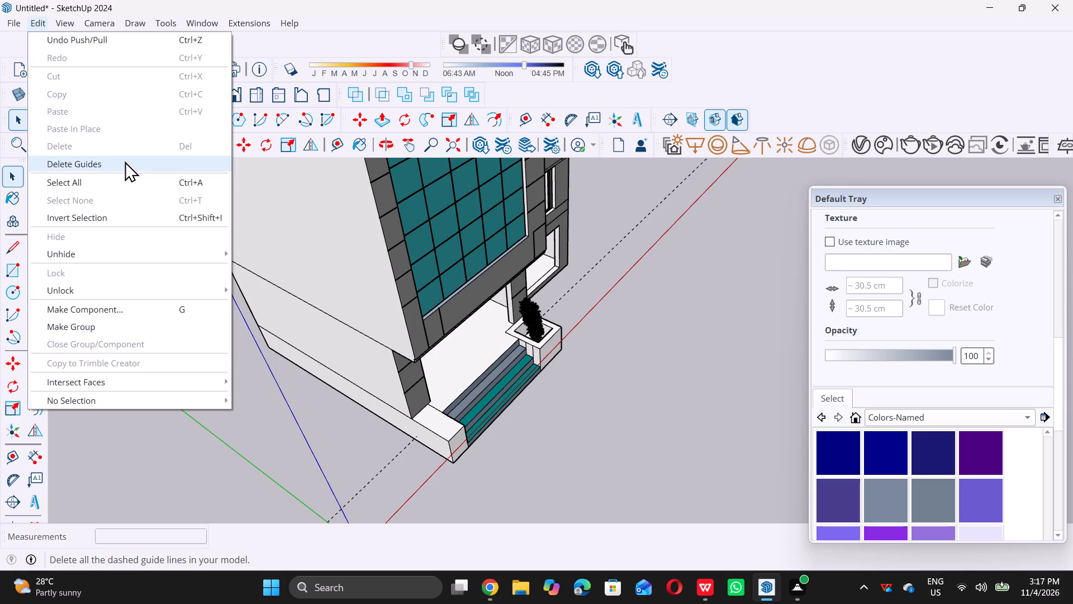
pyautogui.click(125, 161)
# Examine the raised block beside the stairs in relation to the whole tower and its entrance.
pyautogui.scroll(-3, 141, 207)
pyautogui.scroll(-3, 258, 300)
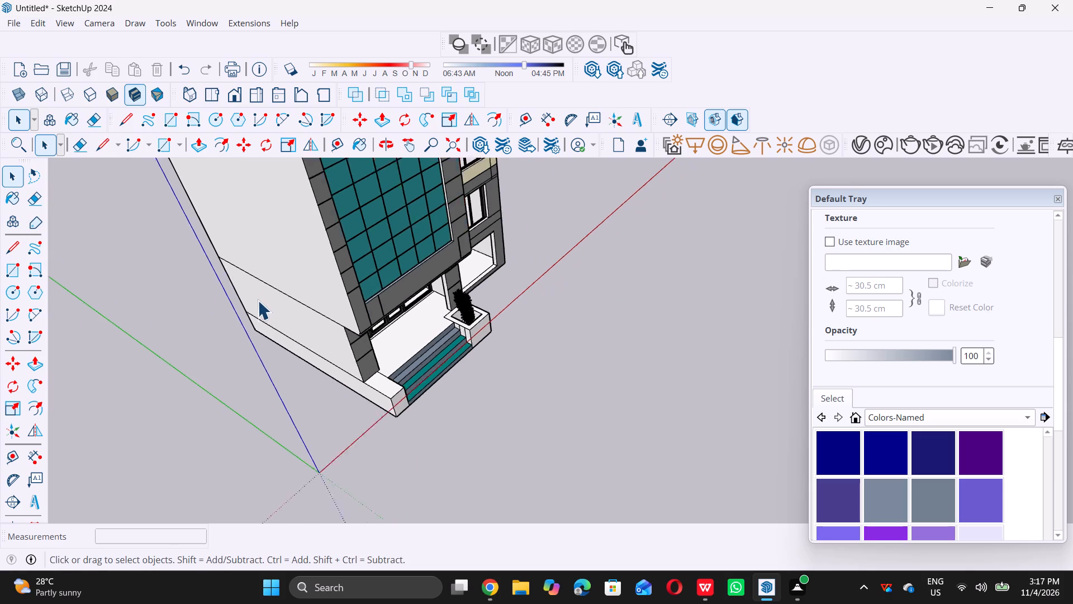
pyautogui.scroll(-2, 258, 300)
pyautogui.moveTo(363, 418); pyautogui.dragTo(291, 324, button='middle')
pyautogui.scroll(-7, 303, 346)
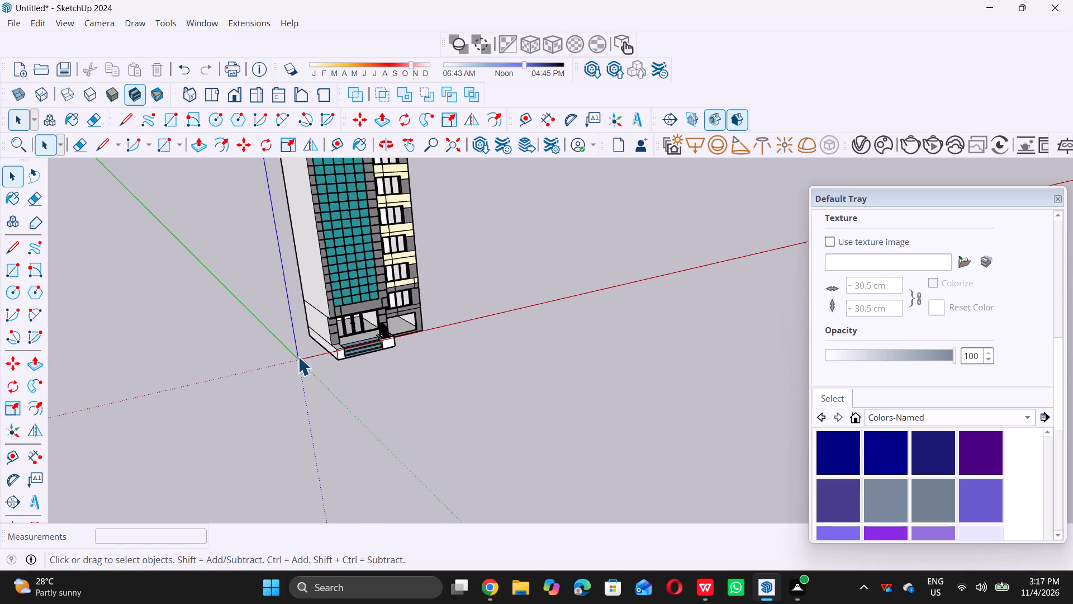
pyautogui.scroll(17, 361, 358)
pyautogui.moveTo(312, 320); pyautogui.dragTo(269, 391, button='middle')
pyautogui.scroll(6, 326, 336)
pyautogui.scroll(6, 269, 353)
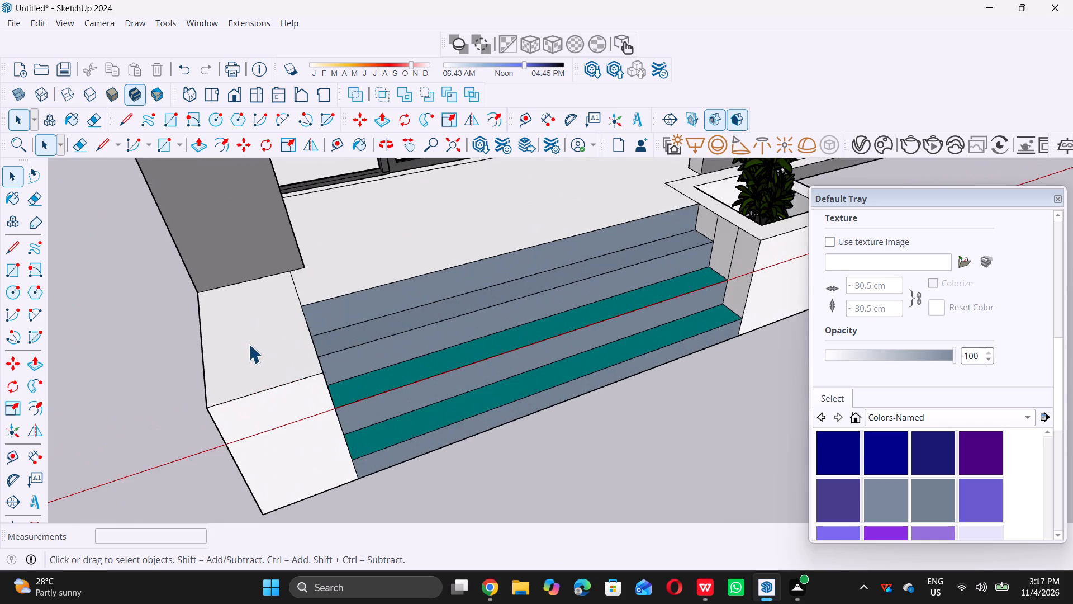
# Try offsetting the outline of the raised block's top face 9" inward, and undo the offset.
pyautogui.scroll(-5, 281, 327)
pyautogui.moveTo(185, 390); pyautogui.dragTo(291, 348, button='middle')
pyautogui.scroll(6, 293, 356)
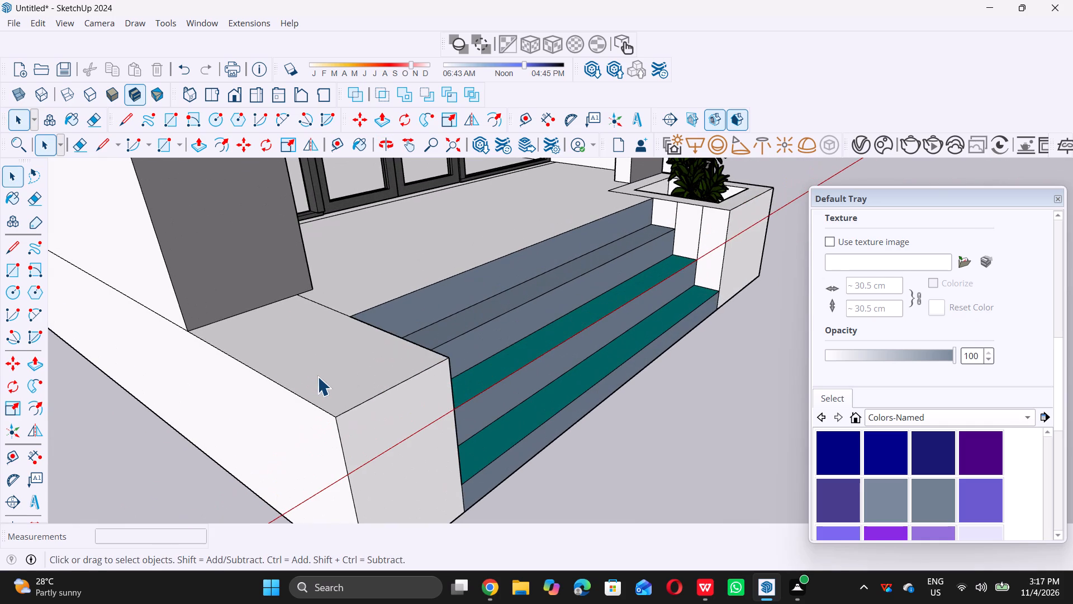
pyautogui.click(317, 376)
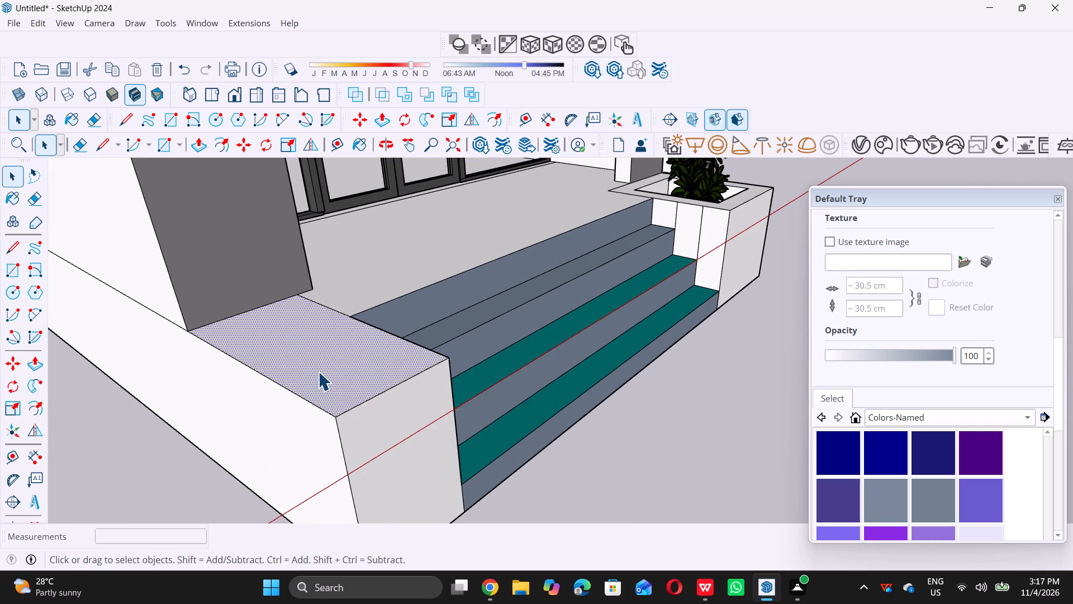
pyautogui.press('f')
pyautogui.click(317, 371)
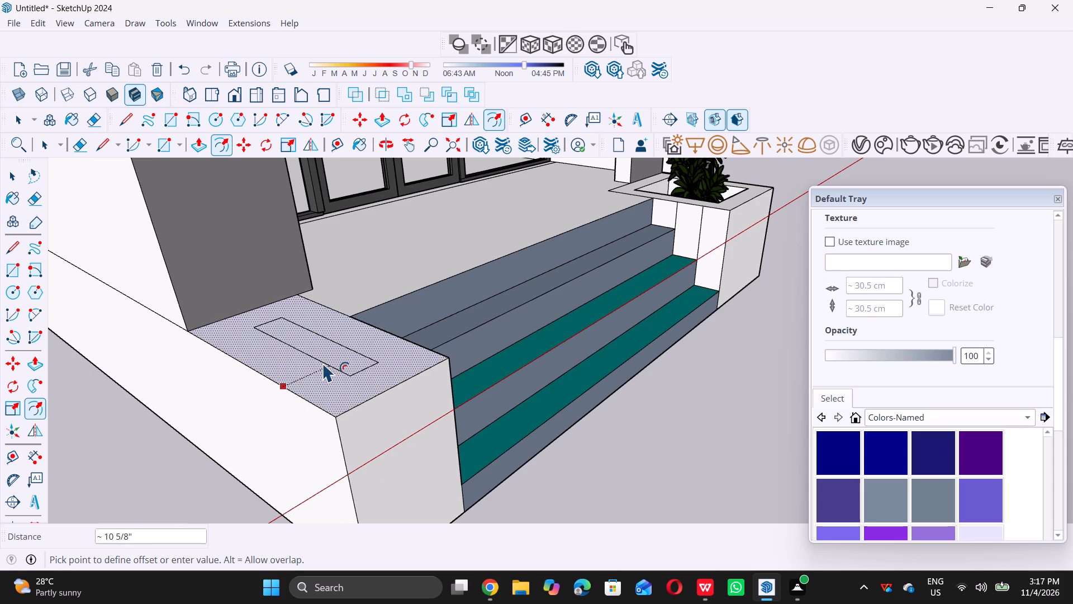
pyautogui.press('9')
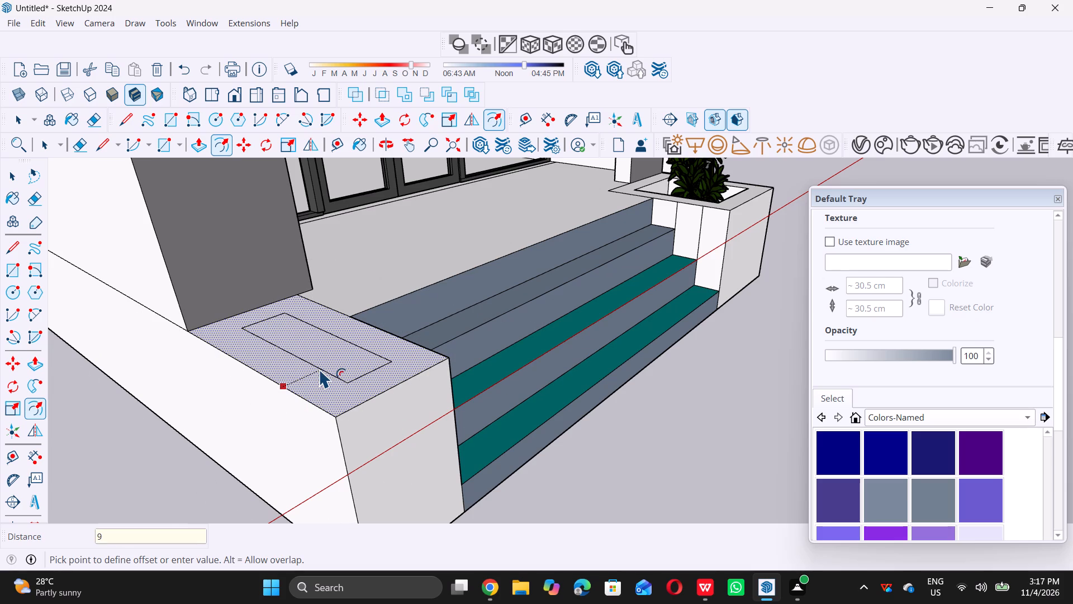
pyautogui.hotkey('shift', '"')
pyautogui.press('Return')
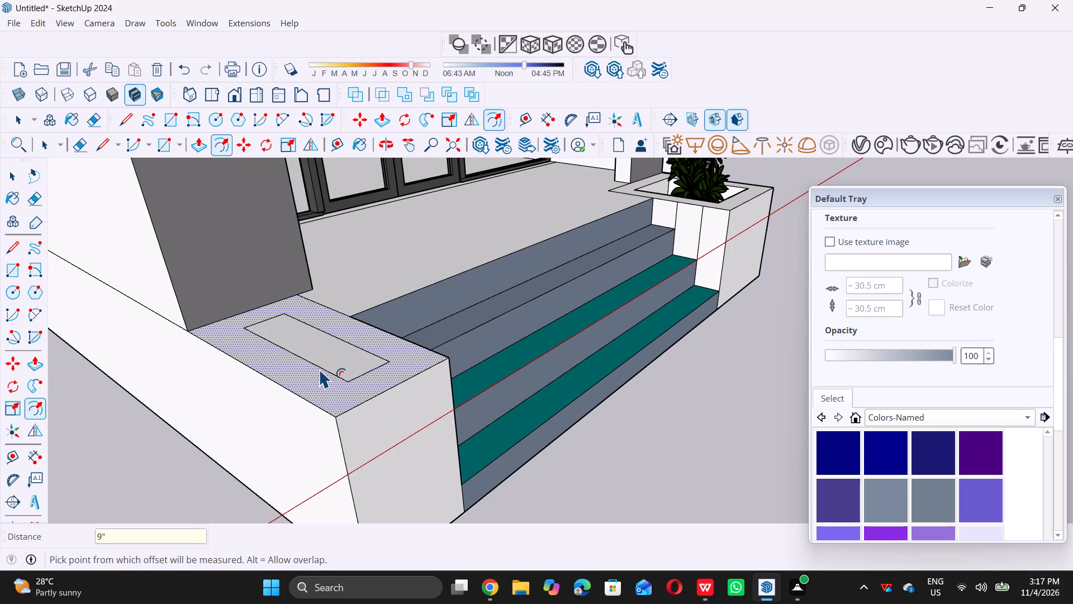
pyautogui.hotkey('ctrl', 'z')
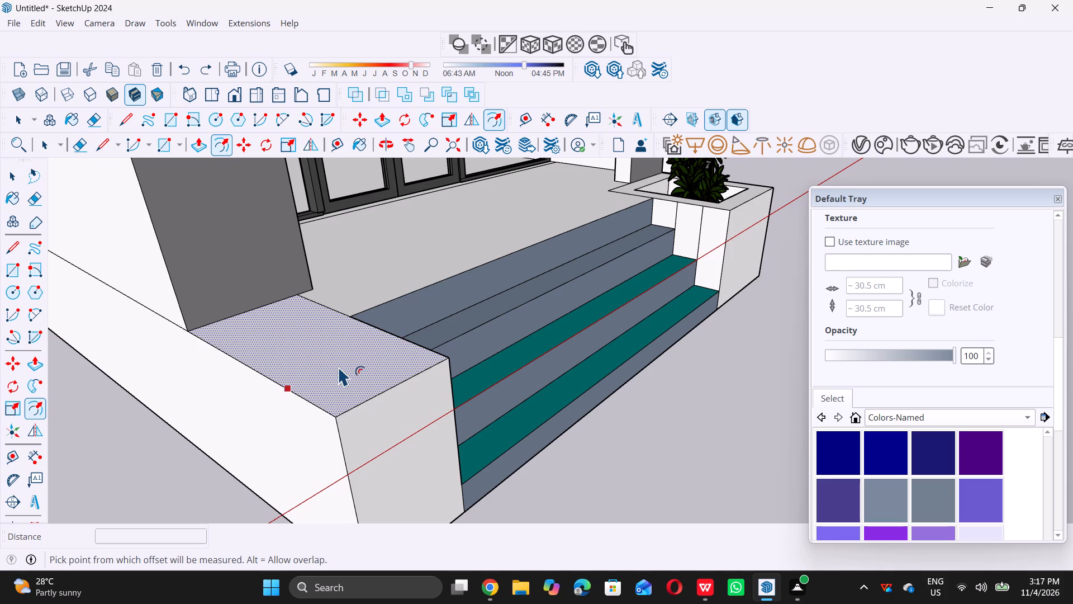
# Offset the outline of the raised block's top face 4" inward to form a planter rim.
pyautogui.click(339, 366)
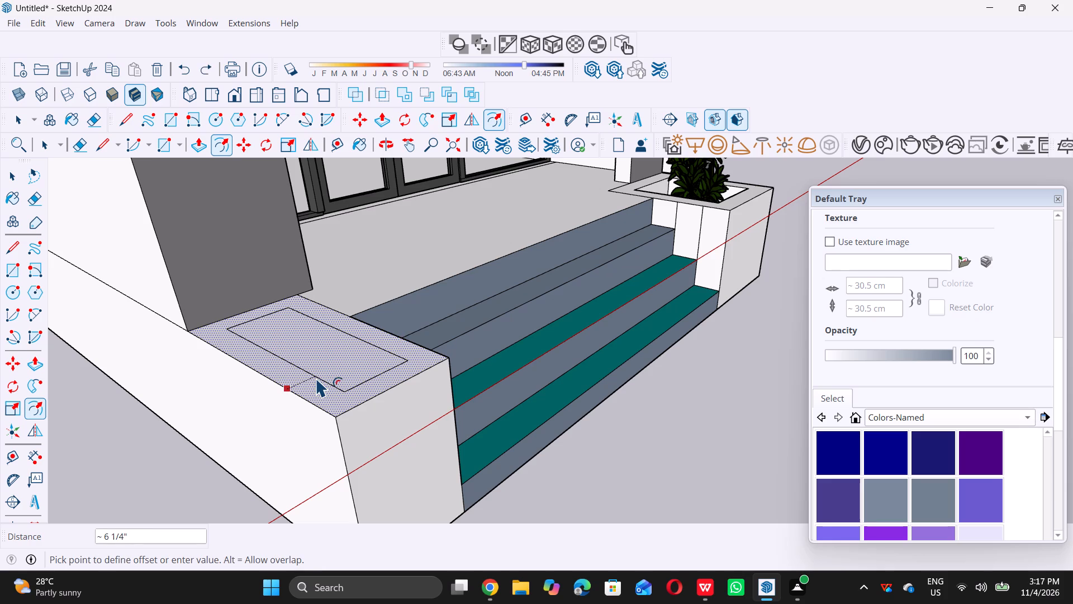
pyautogui.press('4')
pyautogui.hotkey('shift', '"')
pyautogui.press('Return')
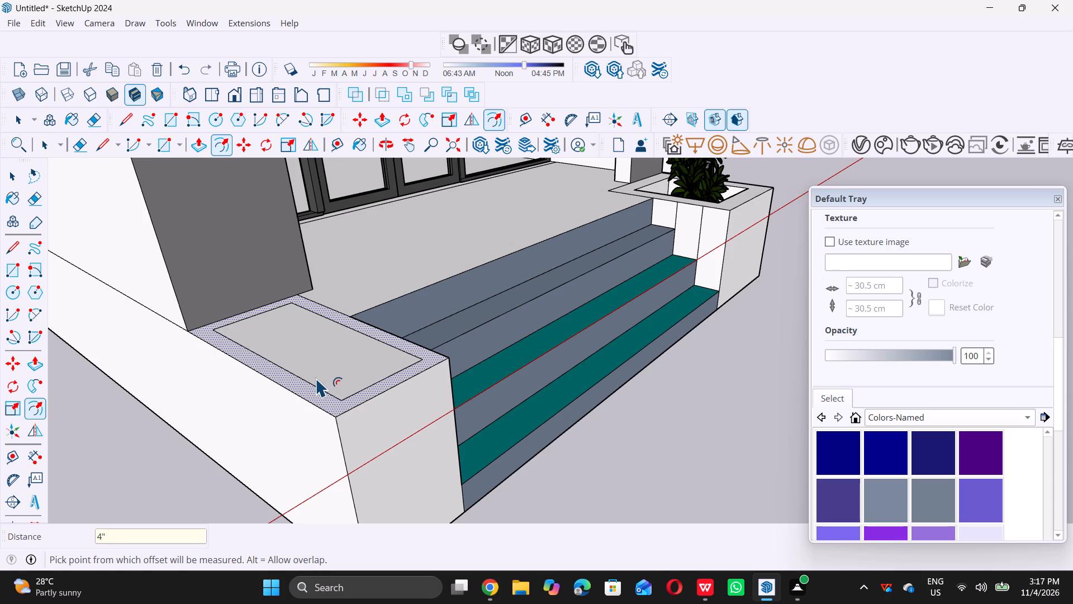
pyautogui.press('space')
pyautogui.click(88, 466)
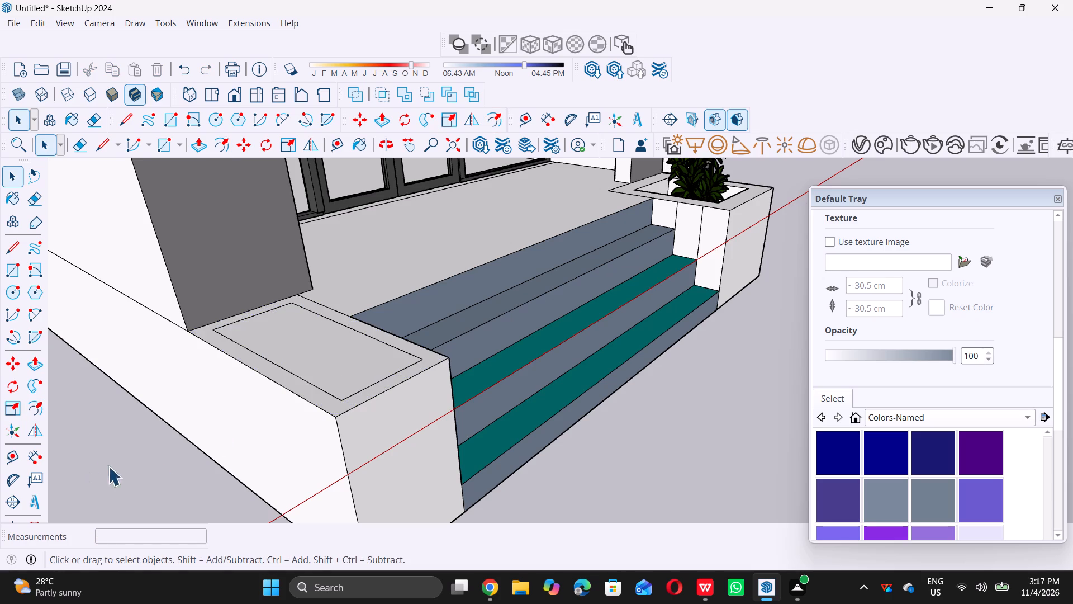
# Examine the block's top face and its inner outline from several angles around the stairs.
pyautogui.scroll(-4, 352, 379)
pyautogui.moveTo(355, 375); pyautogui.dragTo(167, 388, button='middle')
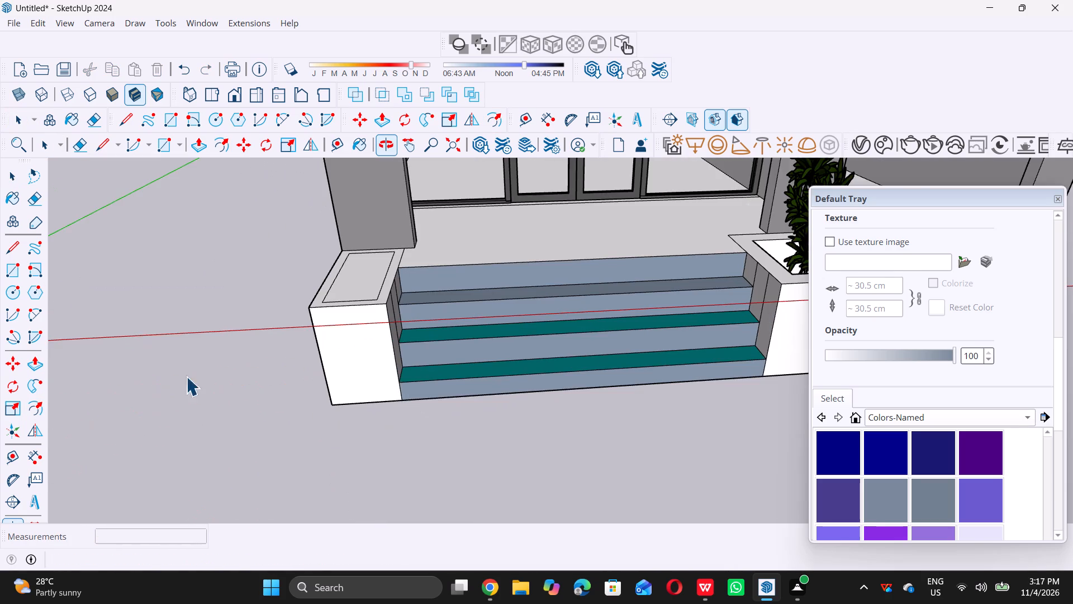
pyautogui.scroll(6, 364, 289)
pyautogui.moveTo(201, 321); pyautogui.dragTo(409, 295, button='middle')
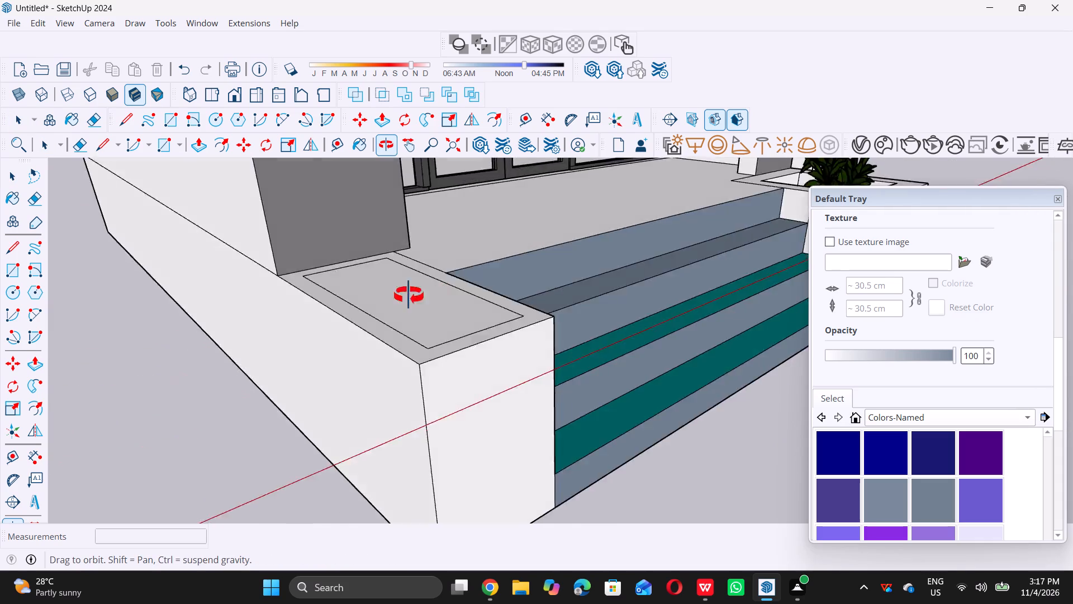
pyautogui.moveTo(409, 295); pyautogui.dragTo(431, 292, button='middle')
pyautogui.moveTo(428, 295); pyautogui.dragTo(293, 352, button='middle')
pyautogui.scroll(1, 280, 351)
pyautogui.scroll(-5, 191, 324)
pyautogui.scroll(-5, 387, 287)
pyautogui.moveTo(405, 318); pyautogui.dragTo(371, 351, button='middle')
pyautogui.scroll(5, 395, 321)
pyautogui.scroll(-2, 253, 345)
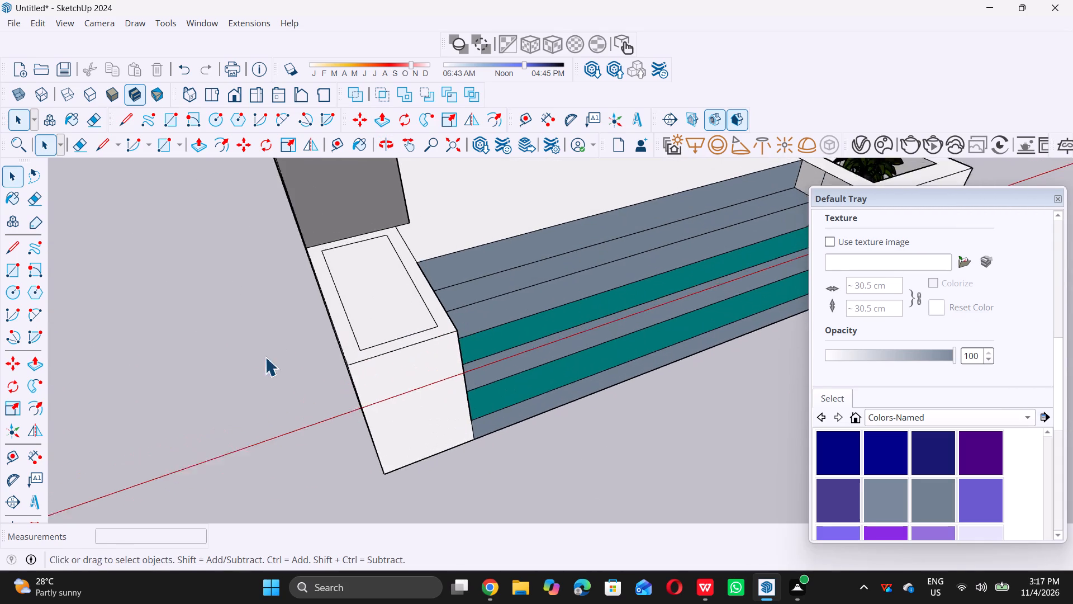
# Push the inner face of the block's top down about 11" to hollow out the planter.
pyautogui.scroll(-2, 265, 357)
pyautogui.moveTo(265, 357); pyautogui.dragTo(395, 341, button='middle')
pyautogui.scroll(6, 401, 348)
pyautogui.click(406, 360)
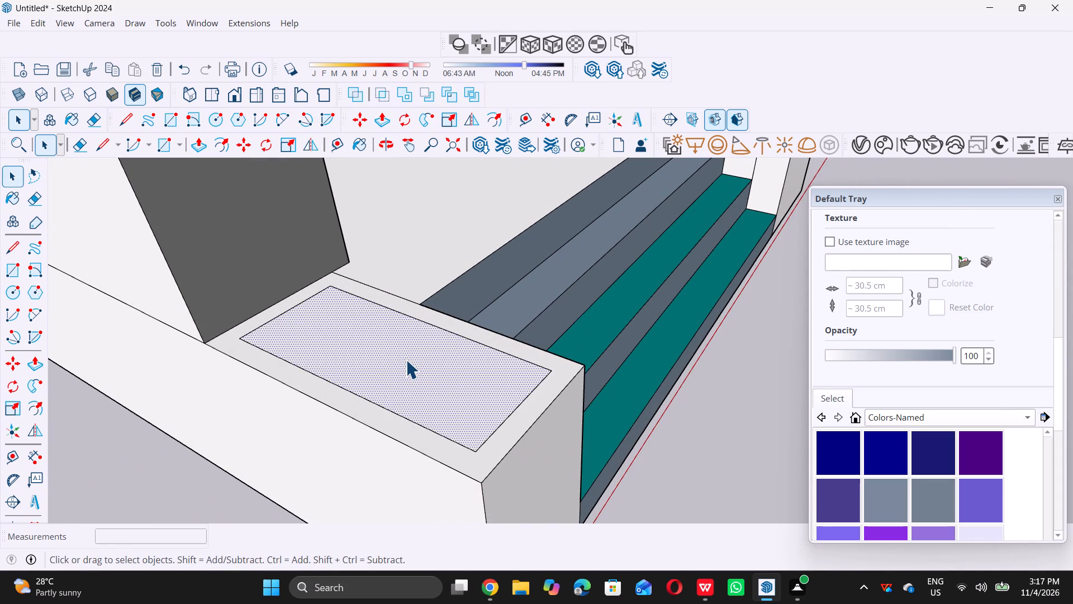
pyautogui.press('p')
pyautogui.click(406, 361)
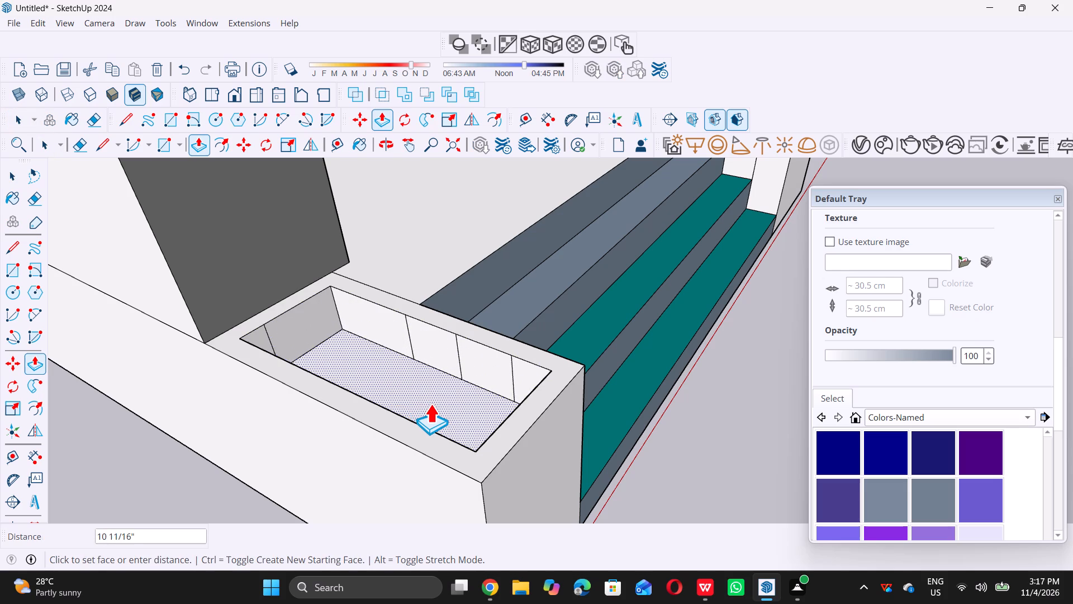
pyautogui.click(433, 408)
pyautogui.press('space')
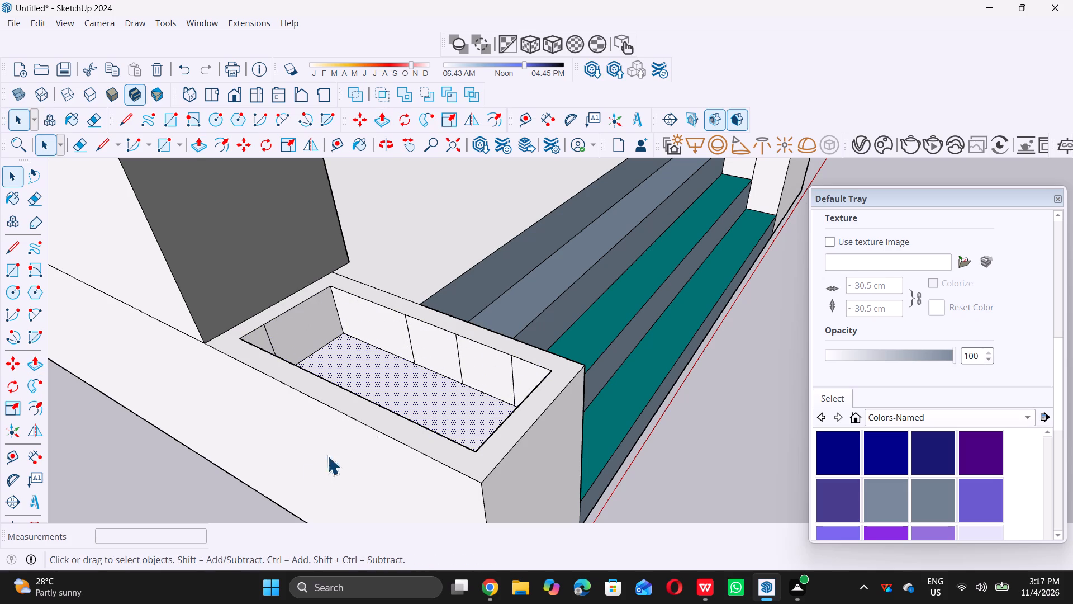
pyautogui.click(113, 492)
# Erase the stray dividing edges on the inner walls of the hollowed planter, on its end wall and stair-side wall.
pyautogui.moveTo(411, 387); pyautogui.dragTo(226, 394, button='middle')
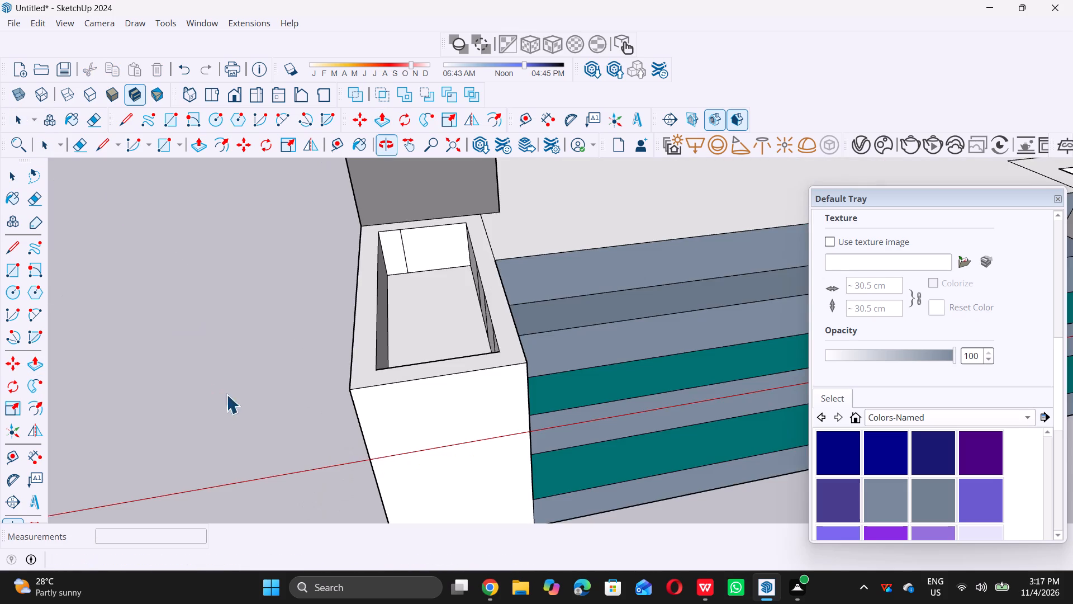
pyautogui.scroll(7, 494, 270)
pyautogui.press('e')
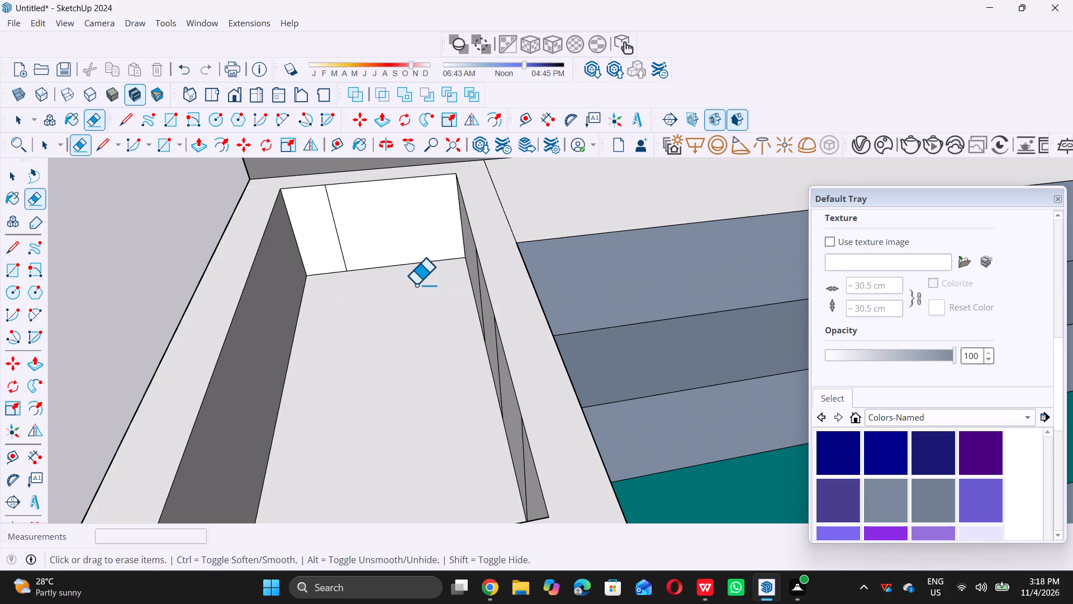
pyautogui.scroll(5, 373, 257)
pyautogui.click(316, 224)
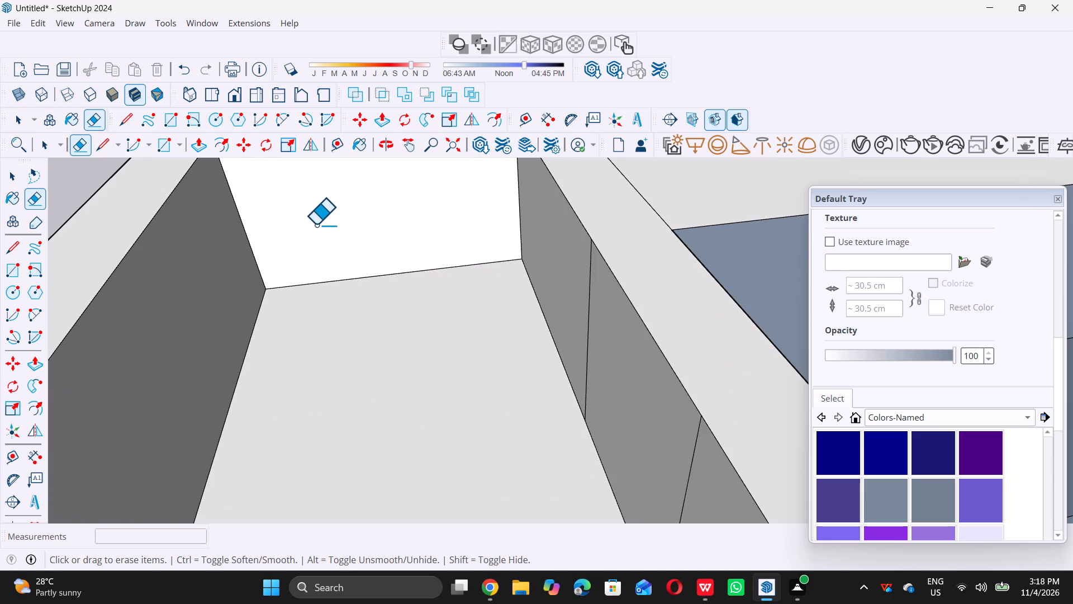
pyautogui.scroll(-15, 316, 224)
pyautogui.moveTo(185, 363); pyautogui.dragTo(456, 387, button='middle')
pyautogui.middleClick(456, 387)
pyautogui.scroll(7, 627, 413)
pyautogui.scroll(4, 594, 380)
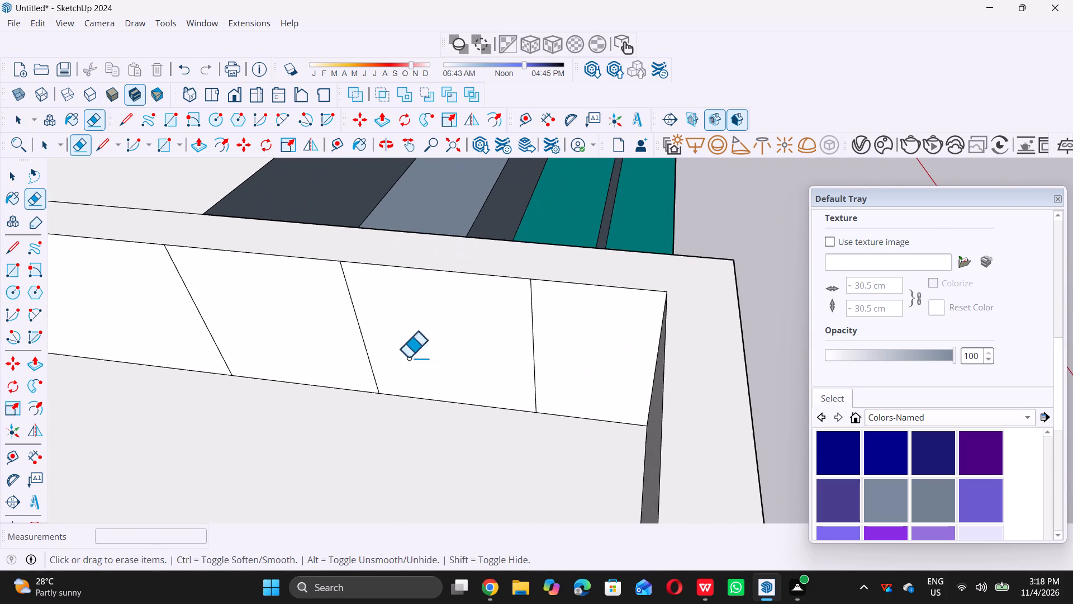
pyautogui.moveTo(170, 327); pyautogui.dragTo(443, 343)
pyautogui.moveTo(463, 344); pyautogui.dragTo(542, 354)
pyautogui.doubleClick(542, 354)
pyautogui.press('space')
pyautogui.scroll(-9, 519, 354)
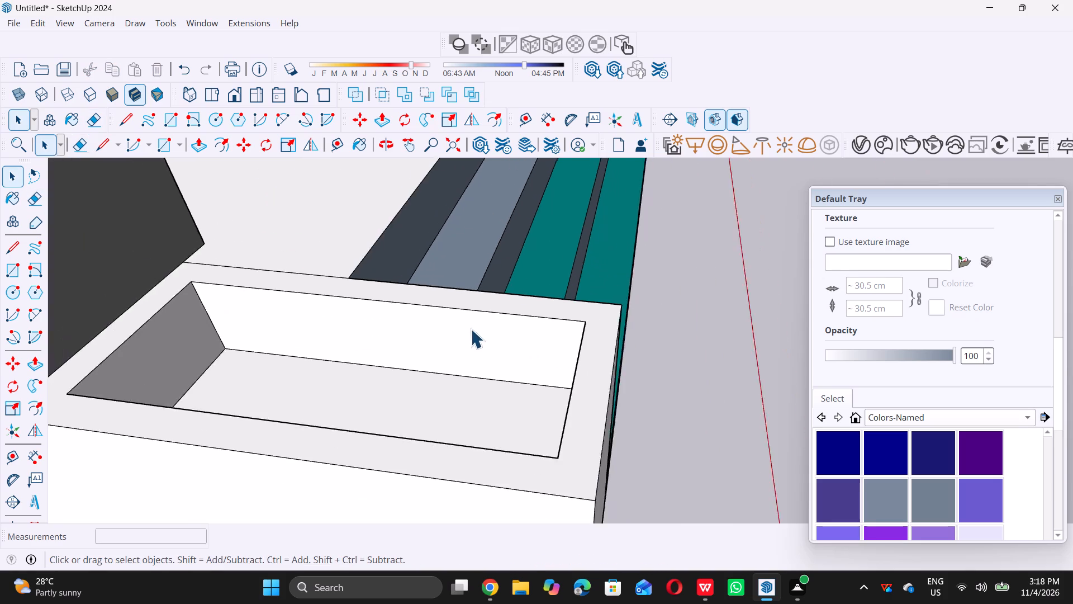
# Examine the hollowed planter alongside the stairs, the opposite planter and the entrance front.
pyautogui.scroll(-9, 471, 329)
pyautogui.moveTo(554, 391); pyautogui.dragTo(293, 347, button='middle')
pyautogui.middleClick(241, 345)
pyautogui.scroll(-5, 283, 375)
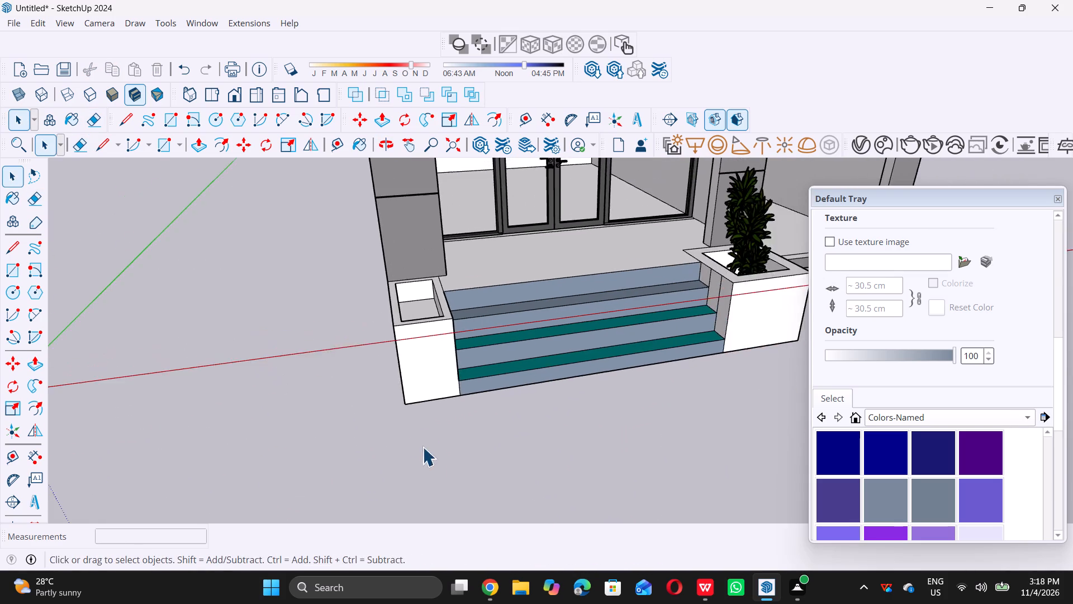
pyautogui.moveTo(422, 447); pyautogui.dragTo(348, 374, button='middle')
pyautogui.scroll(1, 348, 374)
pyautogui.scroll(-10, 357, 404)
pyautogui.moveTo(404, 334); pyautogui.dragTo(406, 337, button='middle')
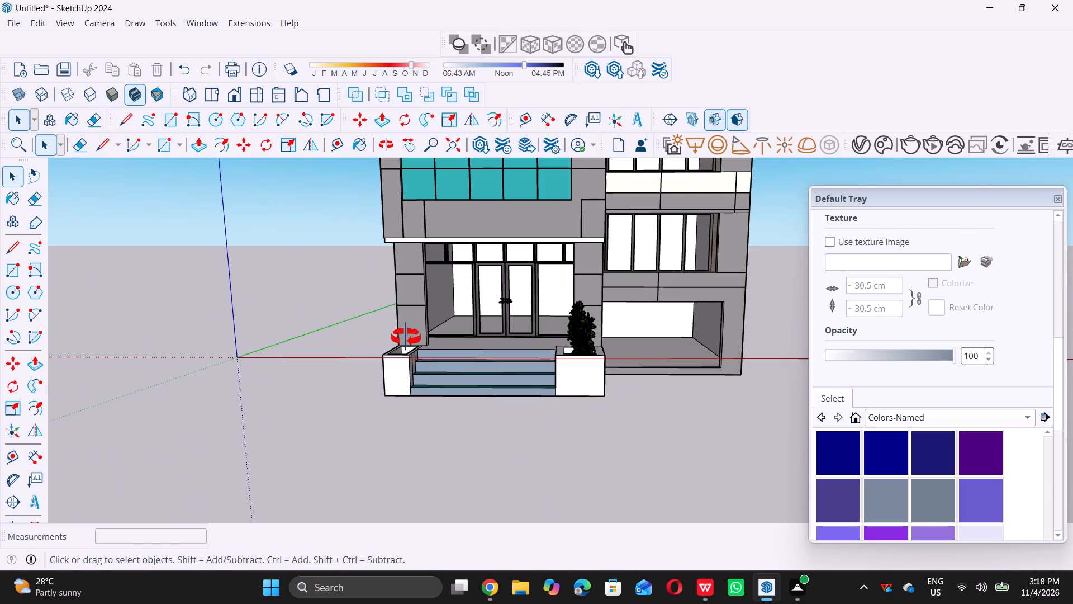
pyautogui.moveTo(406, 337); pyautogui.dragTo(407, 401, button='middle')
pyautogui.scroll(3, 405, 404)
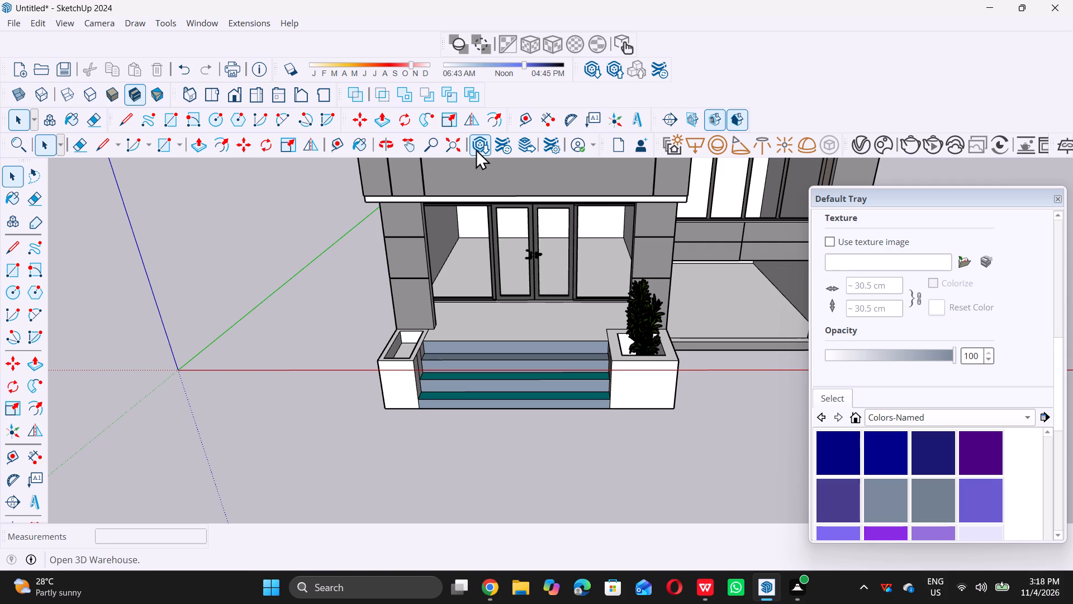
# Load the broad-leaved potted model "PLANT" from the 3D Warehouse plants results directly into the model and place it by the tower.
pyautogui.click(476, 148)
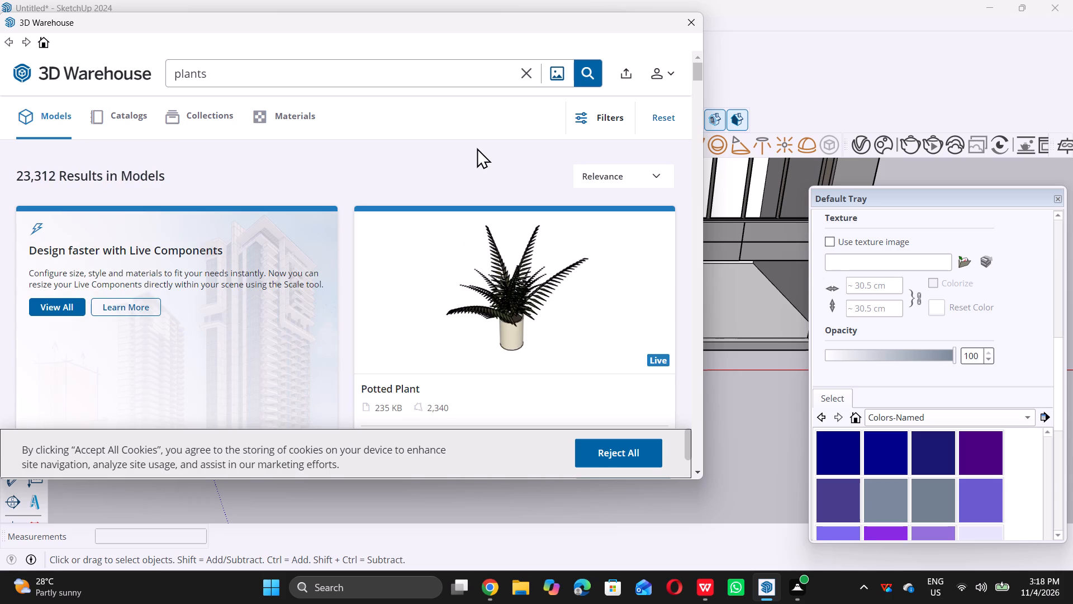
pyautogui.scroll(-3, 409, 320)
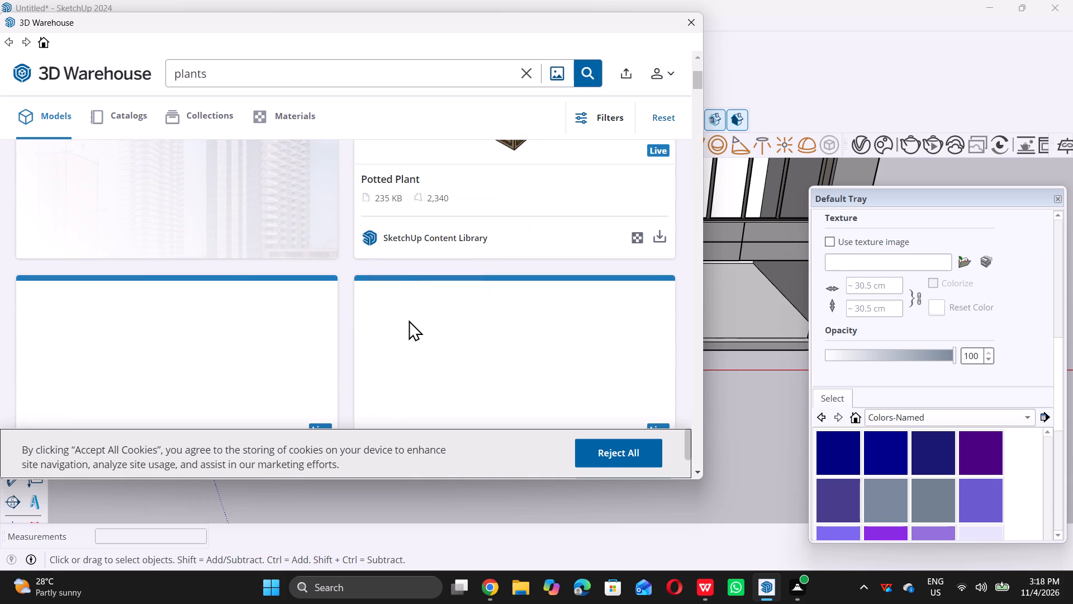
pyautogui.scroll(-2, 415, 309)
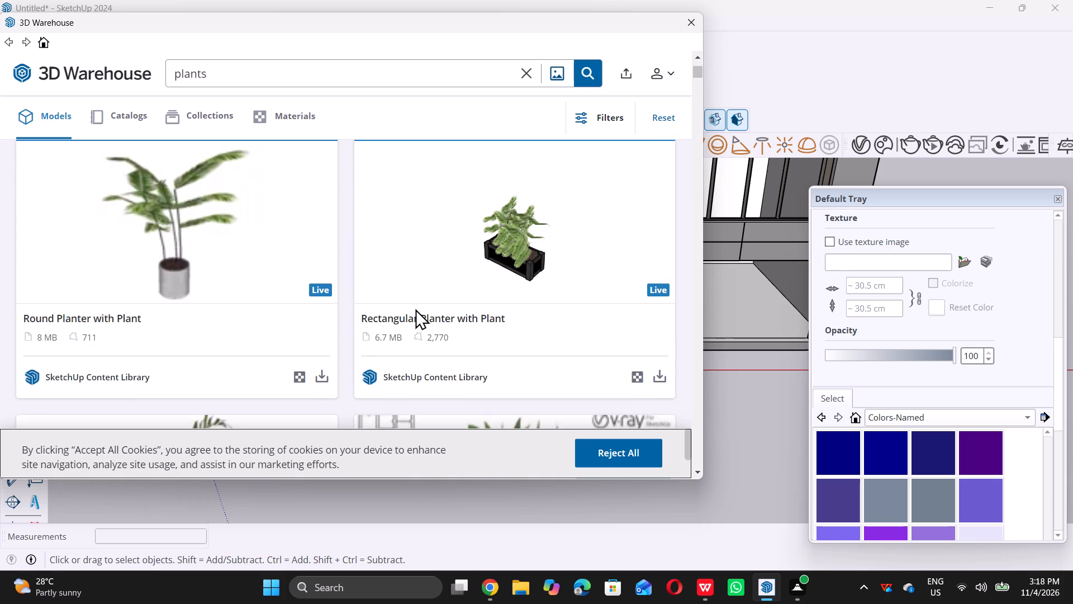
pyautogui.scroll(-7, 415, 309)
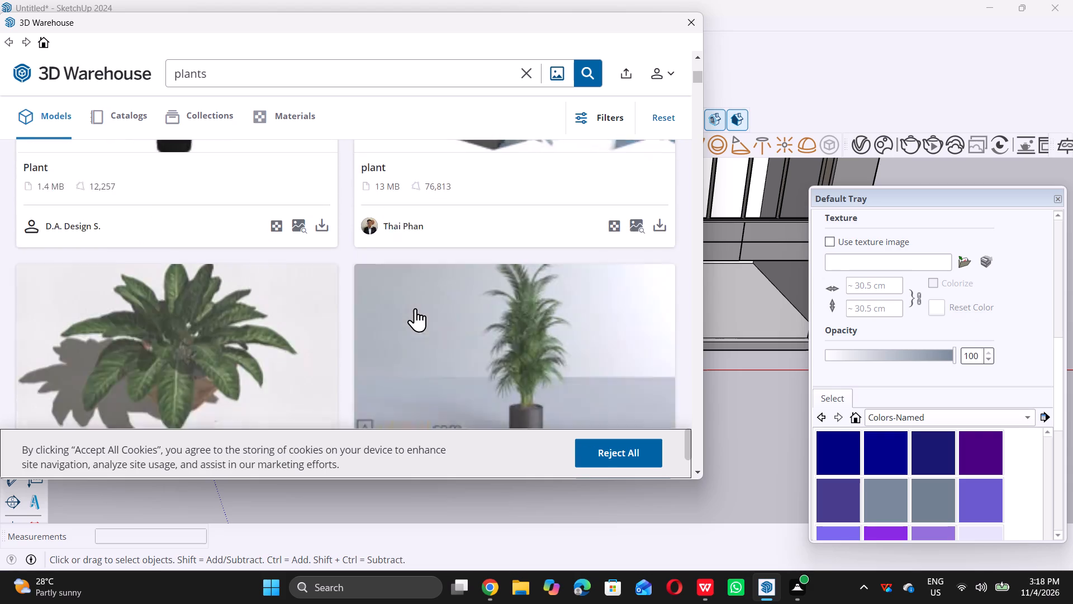
pyautogui.scroll(-2, 415, 308)
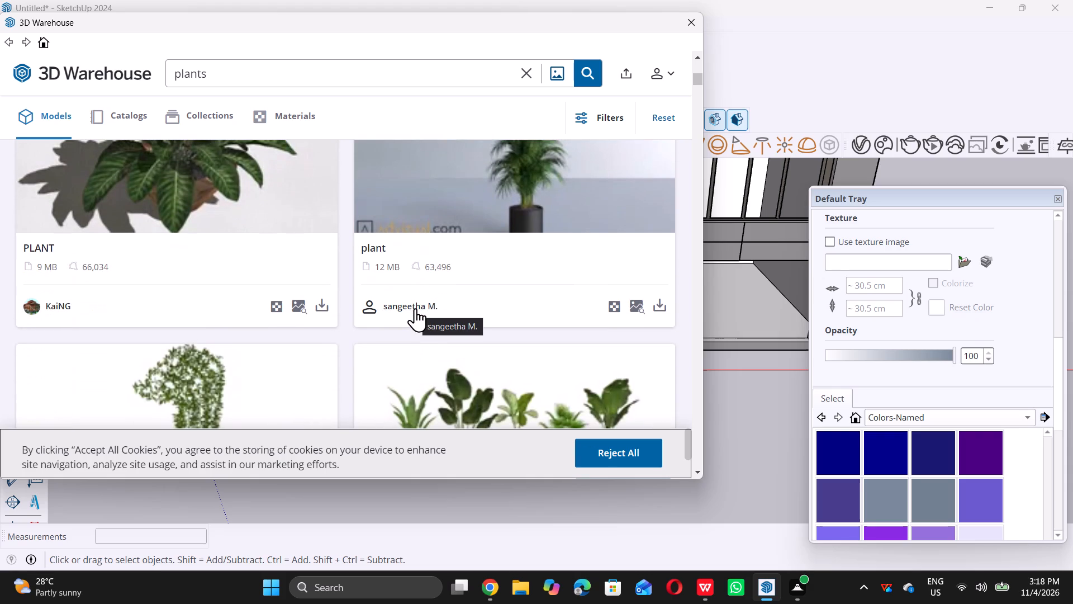
pyautogui.click(321, 303)
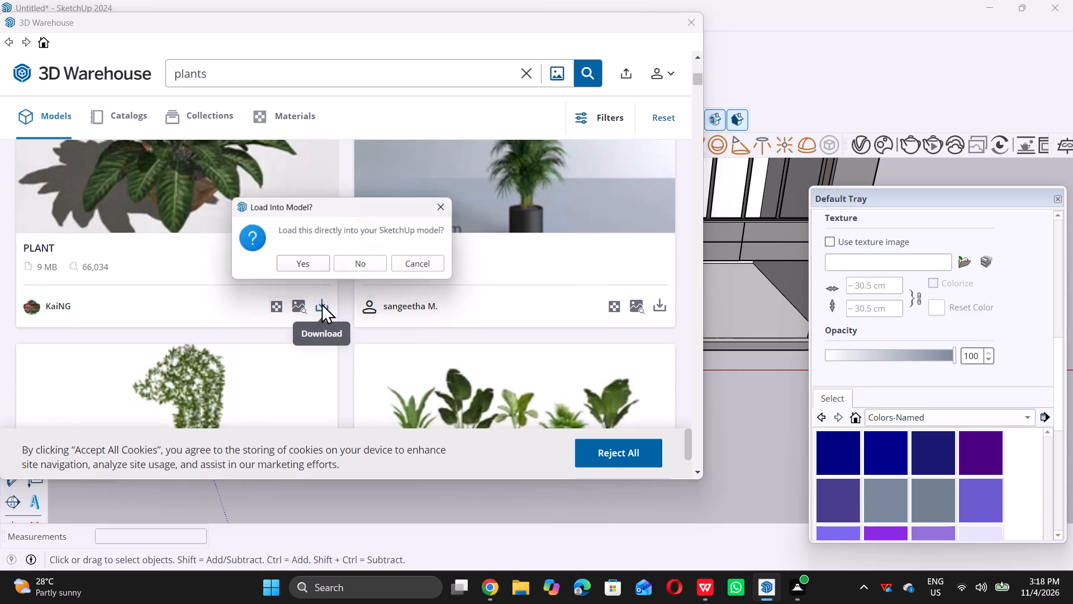
pyautogui.click(321, 259)
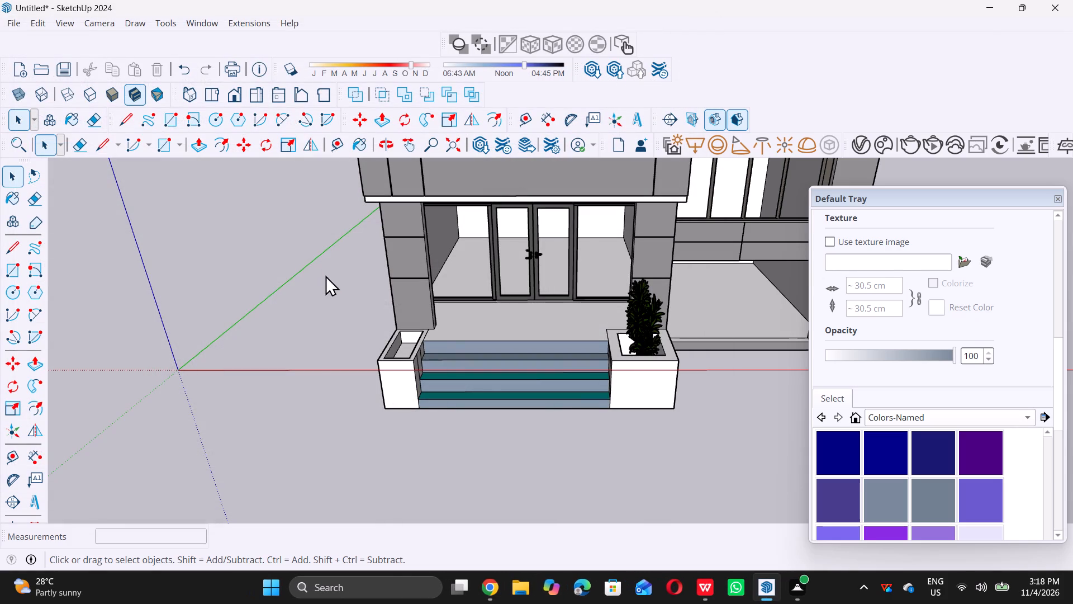
pyautogui.scroll(-5, 300, 345)
pyautogui.scroll(1, 327, 371)
pyautogui.scroll(-10, 333, 363)
pyautogui.doubleClick(697, 221)
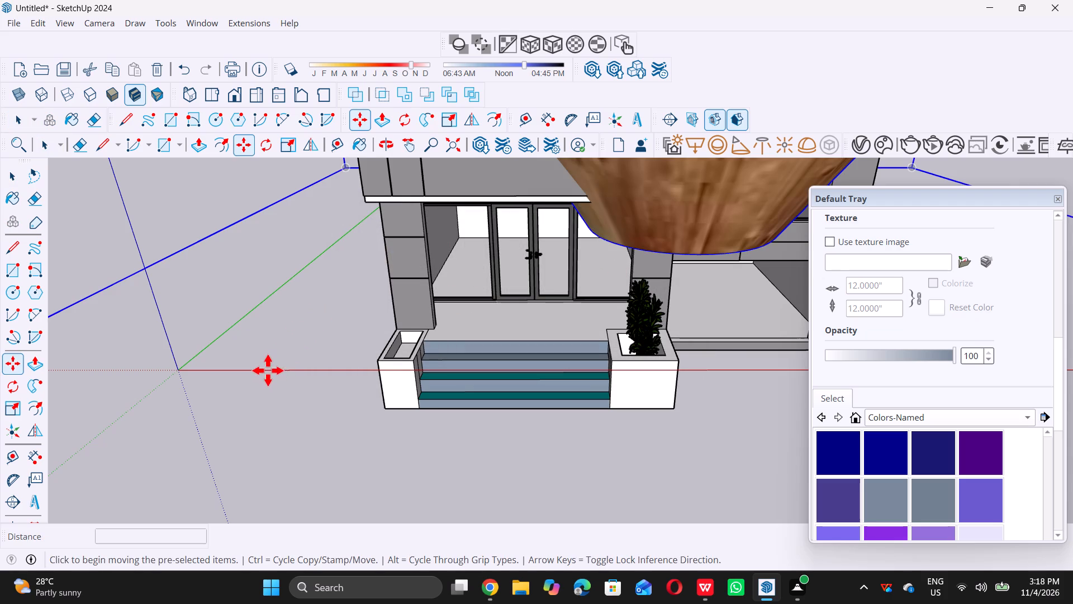
# Move the oversized potted plant about 67' 4" away from the tower onto open ground beside it.
pyautogui.scroll(-12, 268, 369)
pyautogui.scroll(-10, 311, 345)
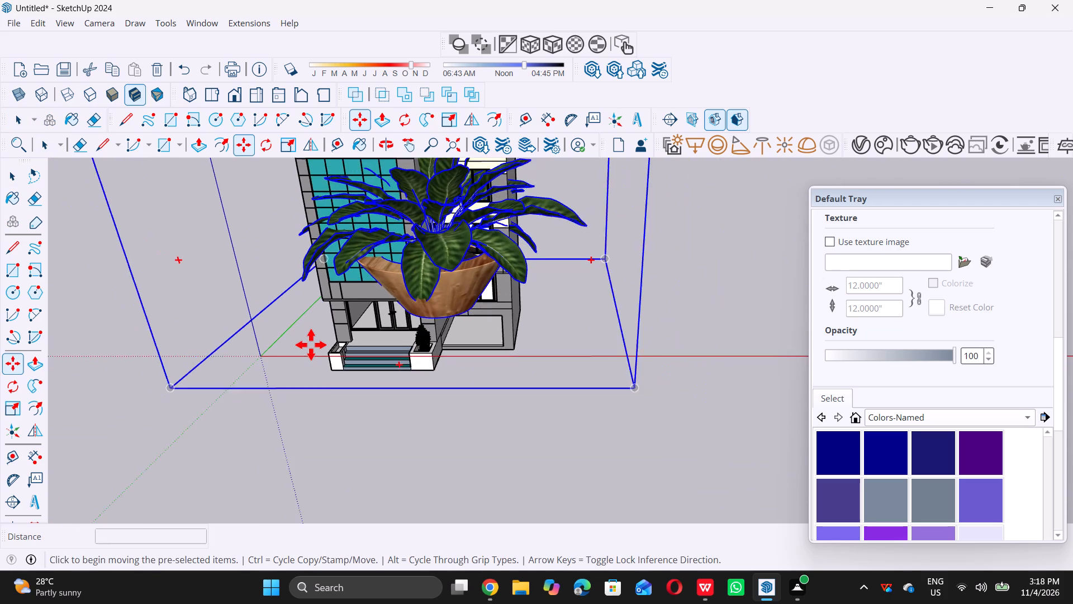
pyautogui.scroll(-2, 311, 345)
pyautogui.click(203, 379)
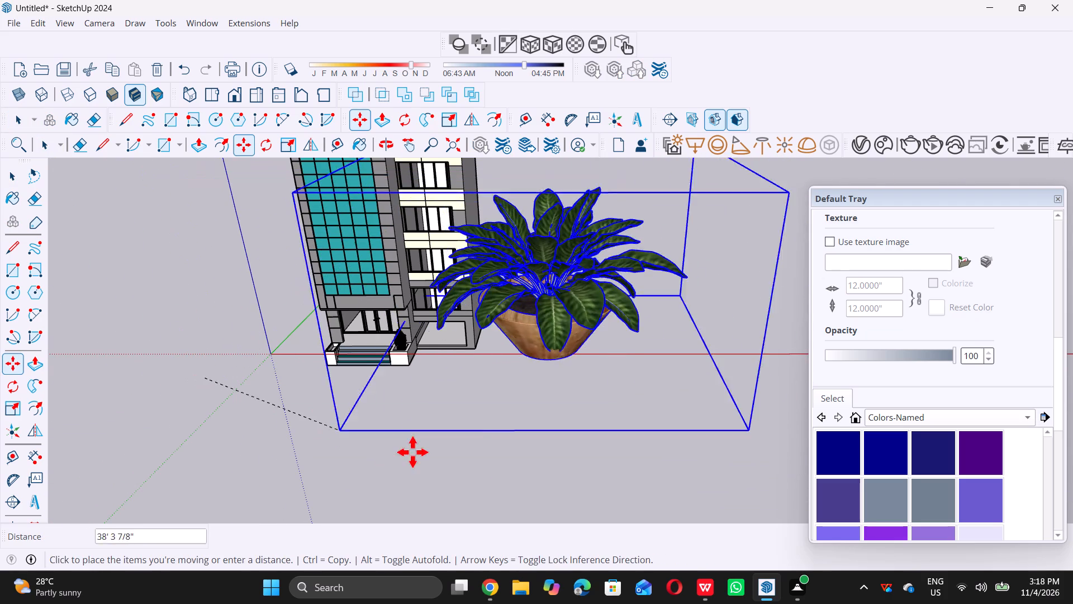
pyautogui.click(495, 465)
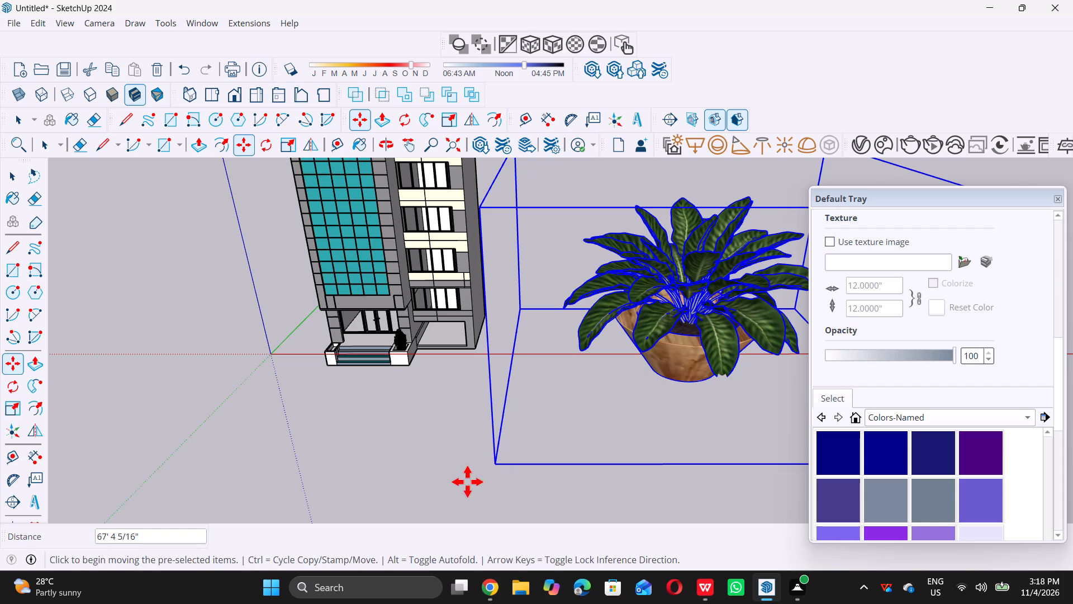
pyautogui.press('space')
# Scale the potted plant to about 0.61 along the red axis and about 0.30 in height.
pyautogui.scroll(-5, 467, 480)
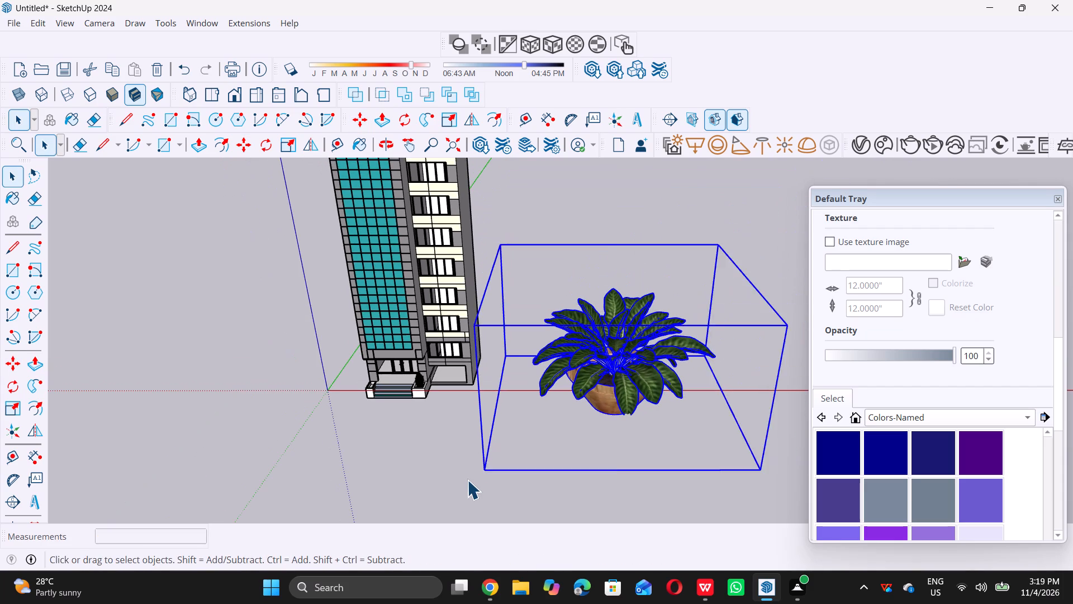
pyautogui.press('s')
pyautogui.click(493, 348)
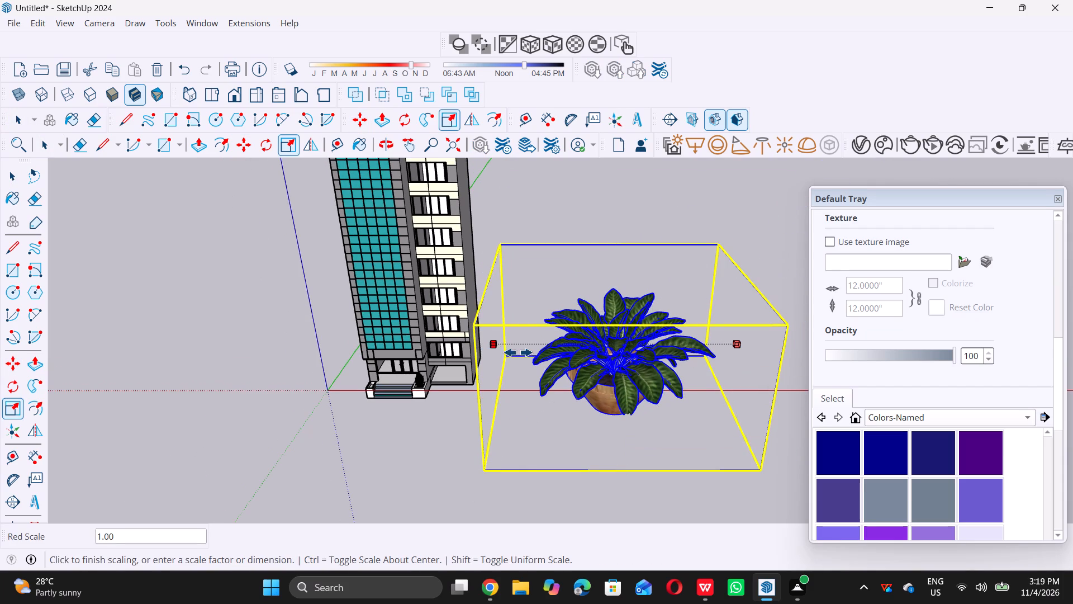
pyautogui.doubleClick(587, 364)
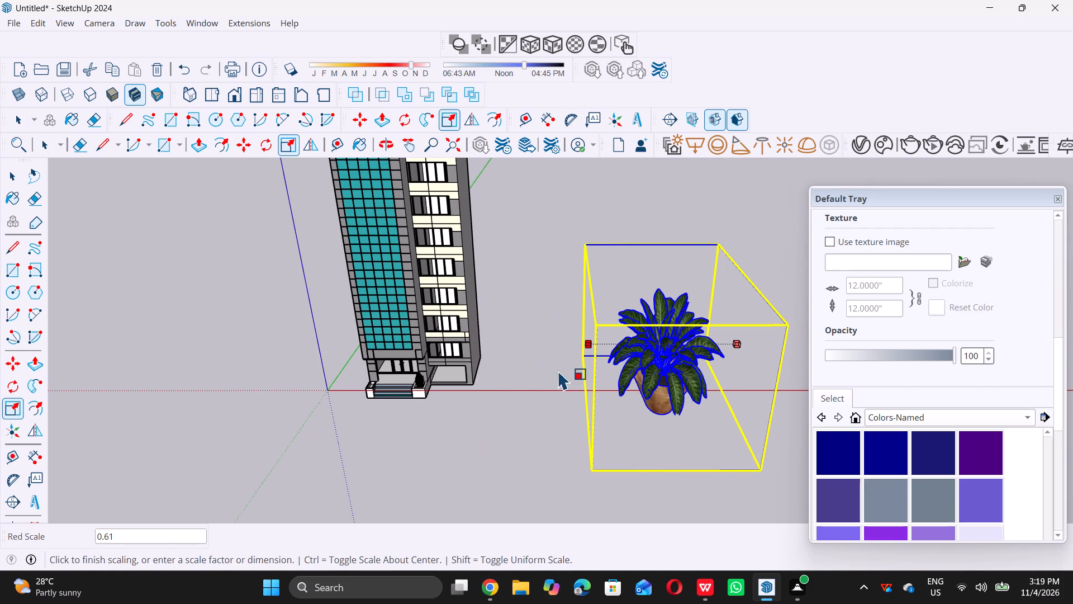
pyautogui.scroll(-6, 528, 354)
pyautogui.click(608, 309)
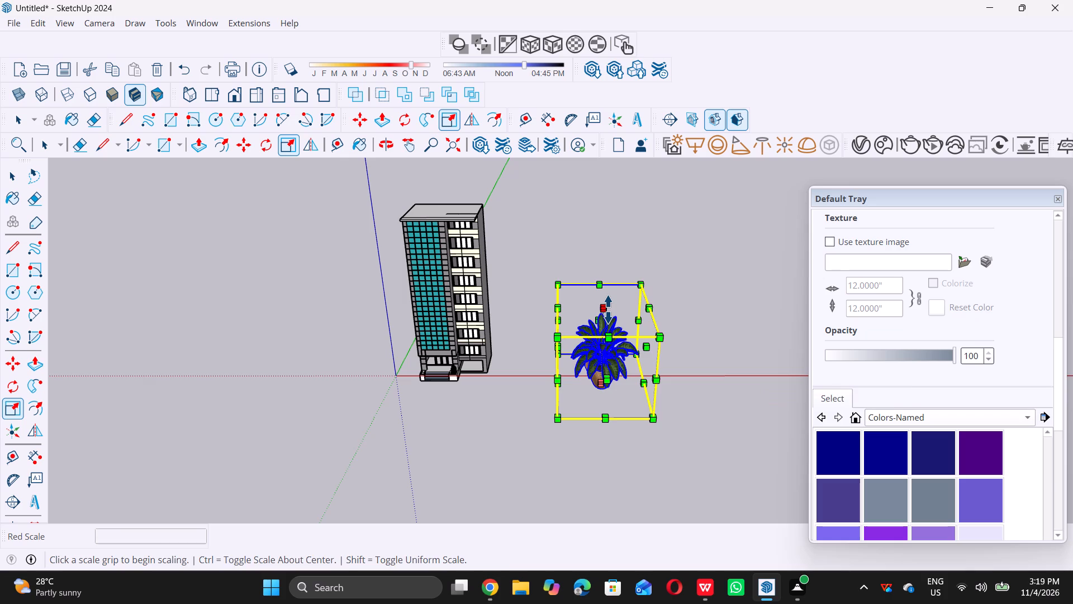
pyautogui.click(602, 362)
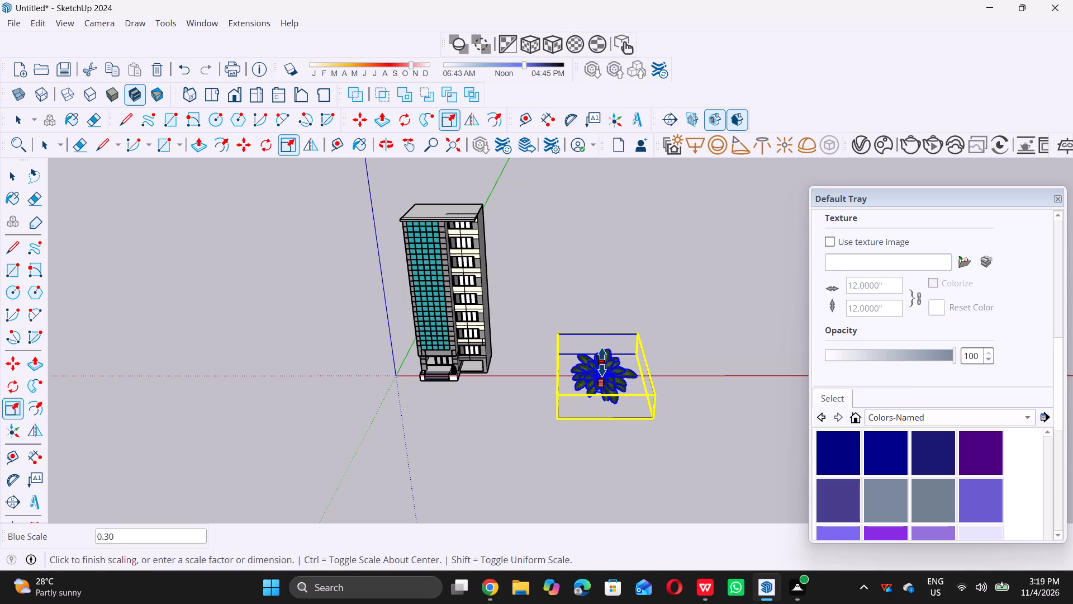
# Scale the potted plant down uniformly to about 0.24.
pyautogui.moveTo(562, 404); pyautogui.dragTo(546, 376, button='middle')
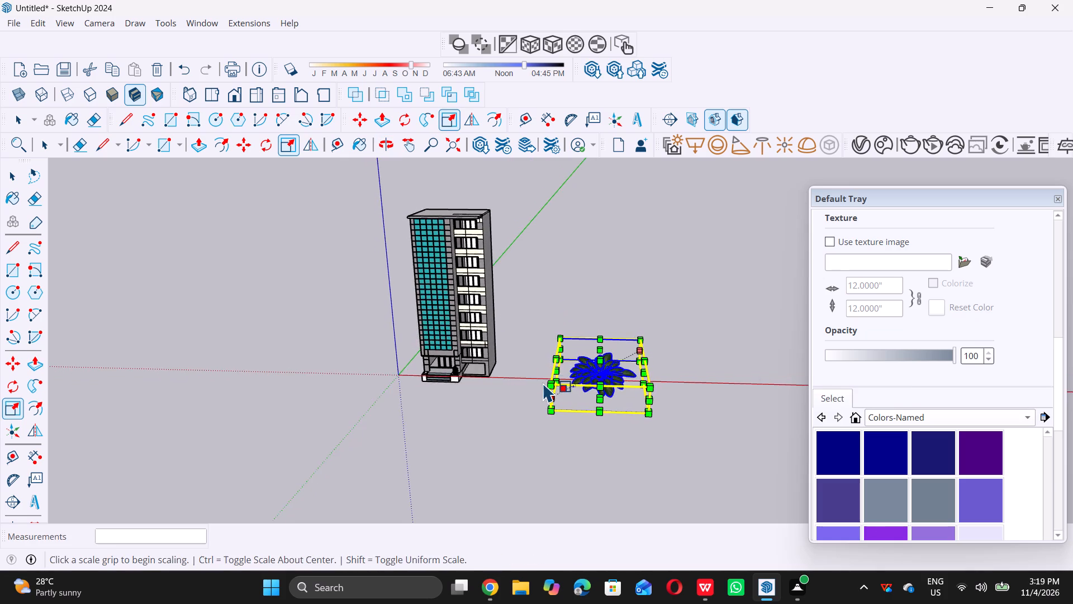
pyautogui.scroll(5, 543, 383)
pyautogui.click(559, 384)
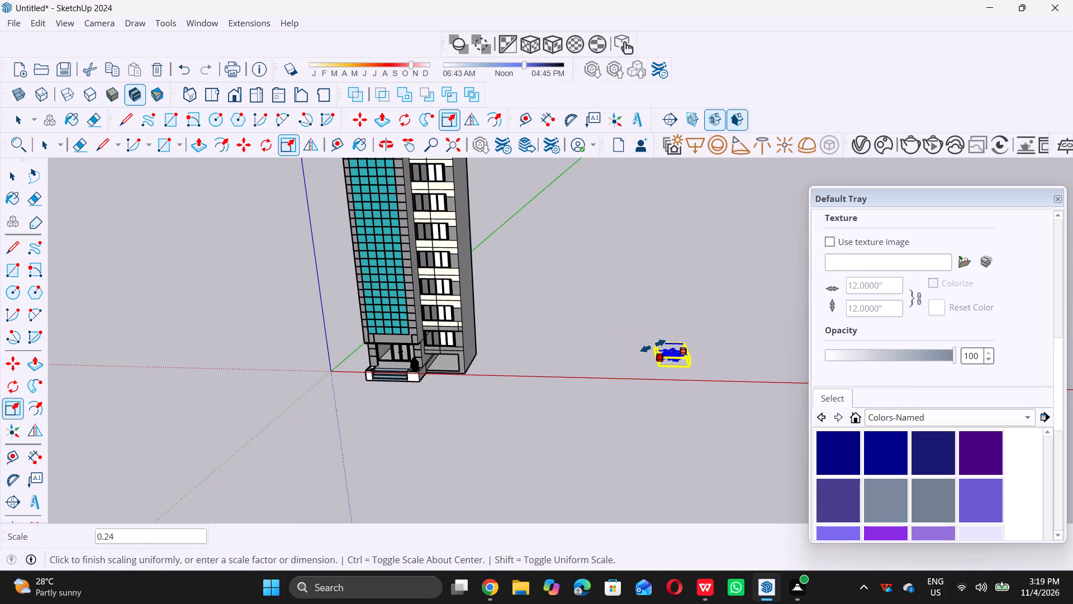
pyautogui.tripleClick(653, 346)
pyautogui.press('space')
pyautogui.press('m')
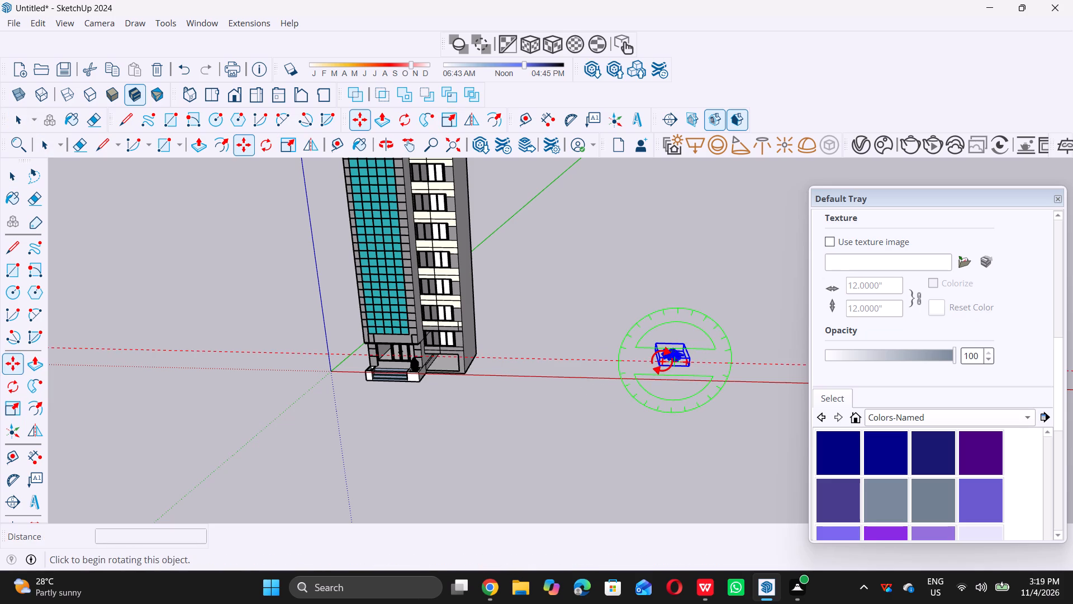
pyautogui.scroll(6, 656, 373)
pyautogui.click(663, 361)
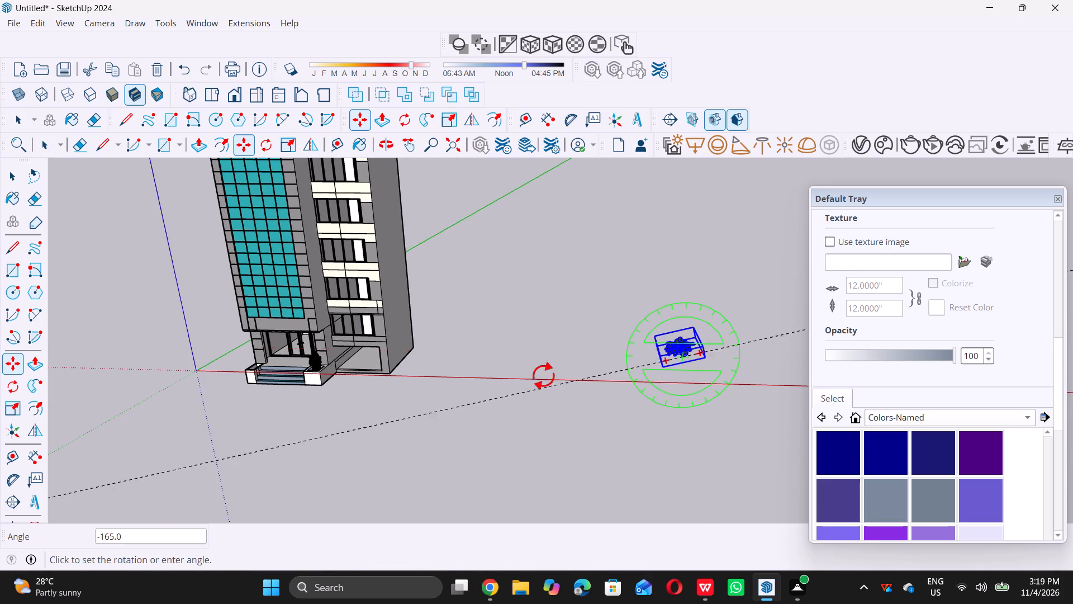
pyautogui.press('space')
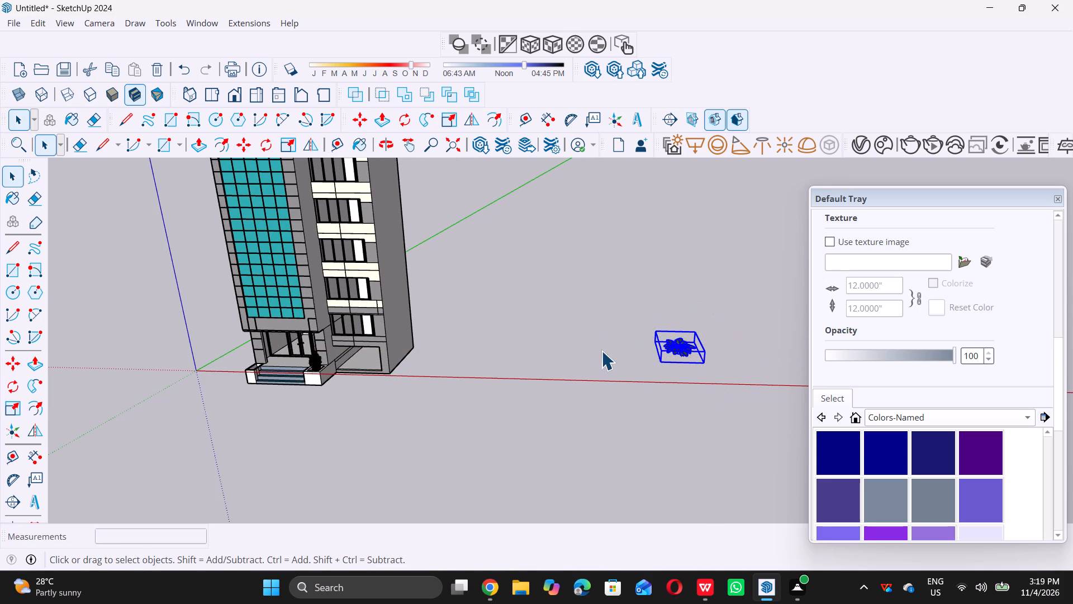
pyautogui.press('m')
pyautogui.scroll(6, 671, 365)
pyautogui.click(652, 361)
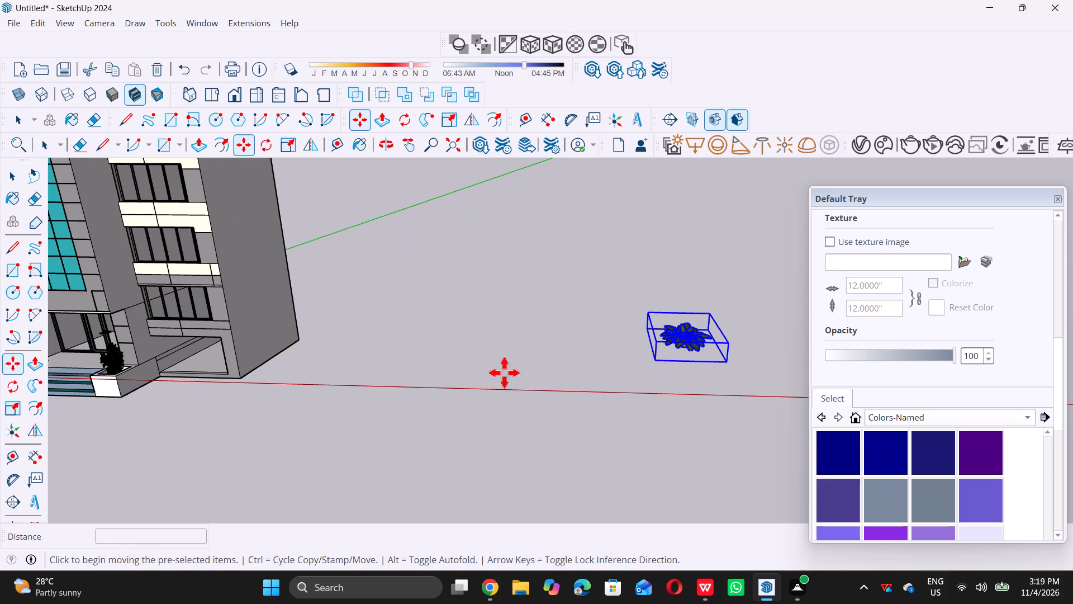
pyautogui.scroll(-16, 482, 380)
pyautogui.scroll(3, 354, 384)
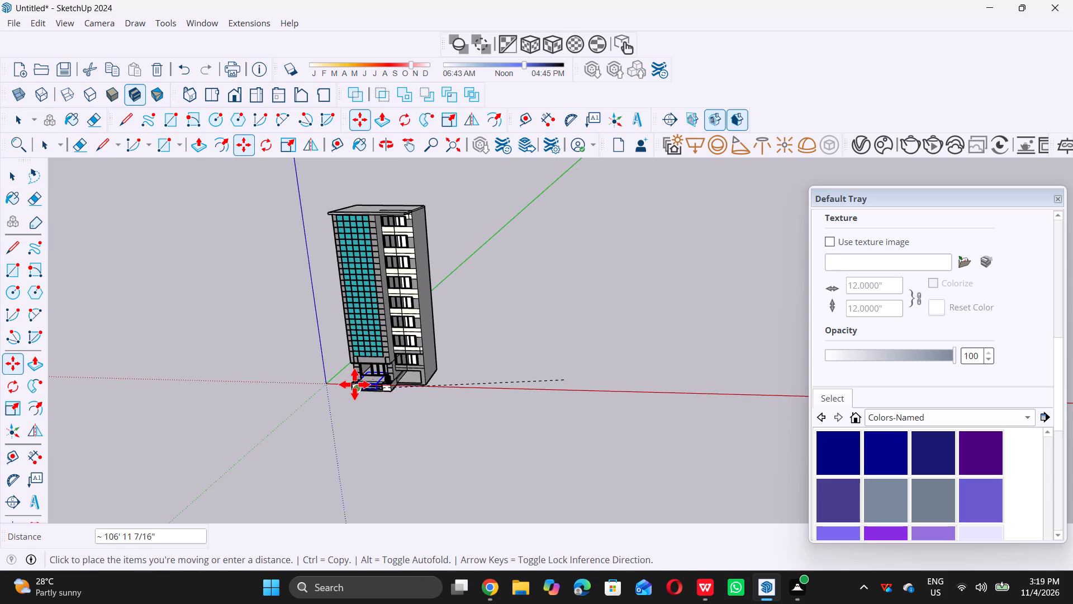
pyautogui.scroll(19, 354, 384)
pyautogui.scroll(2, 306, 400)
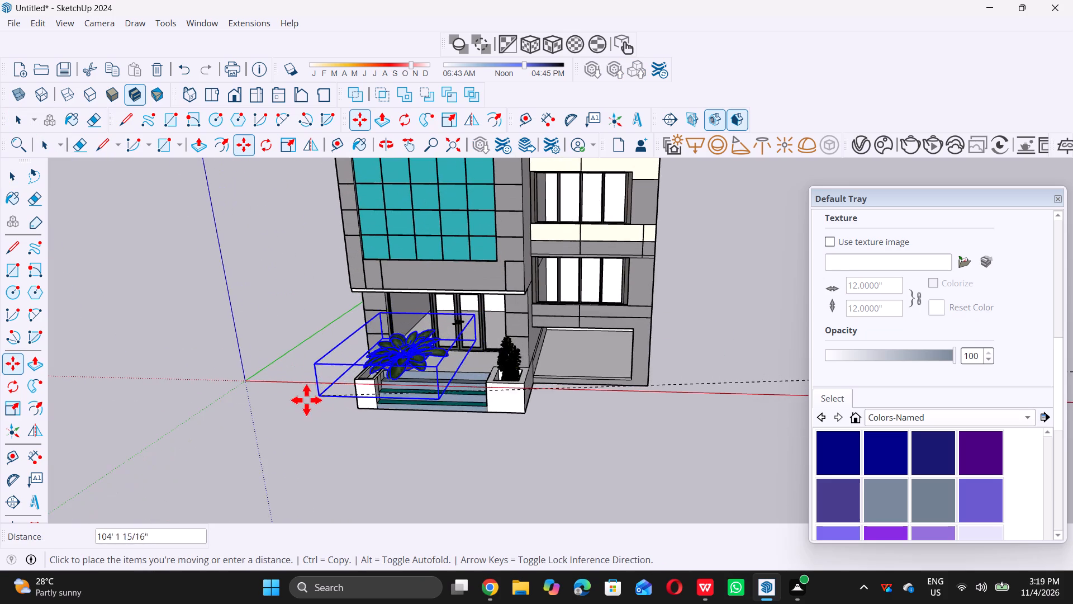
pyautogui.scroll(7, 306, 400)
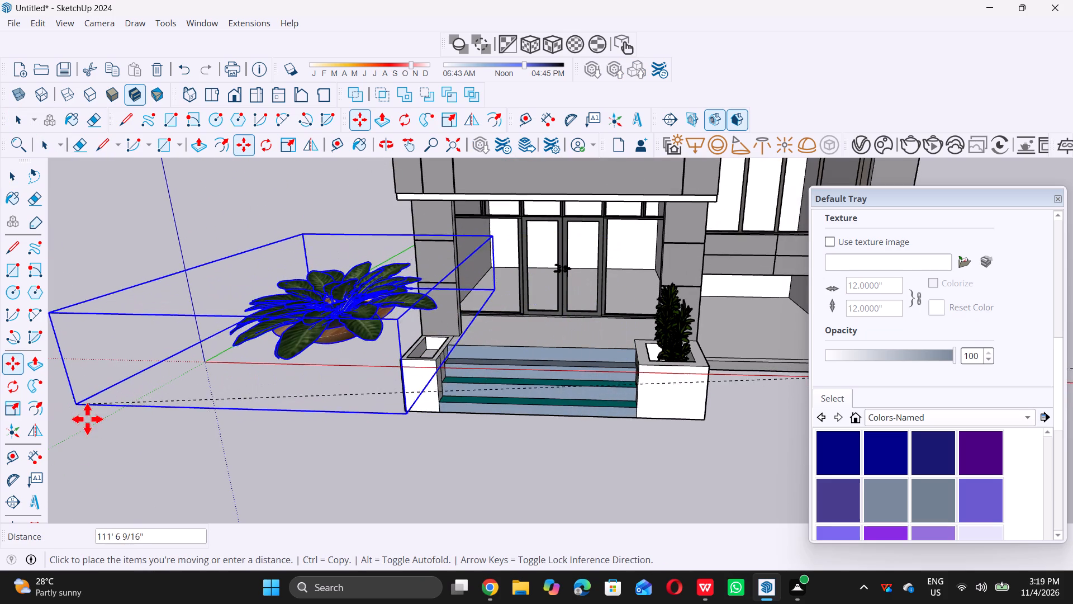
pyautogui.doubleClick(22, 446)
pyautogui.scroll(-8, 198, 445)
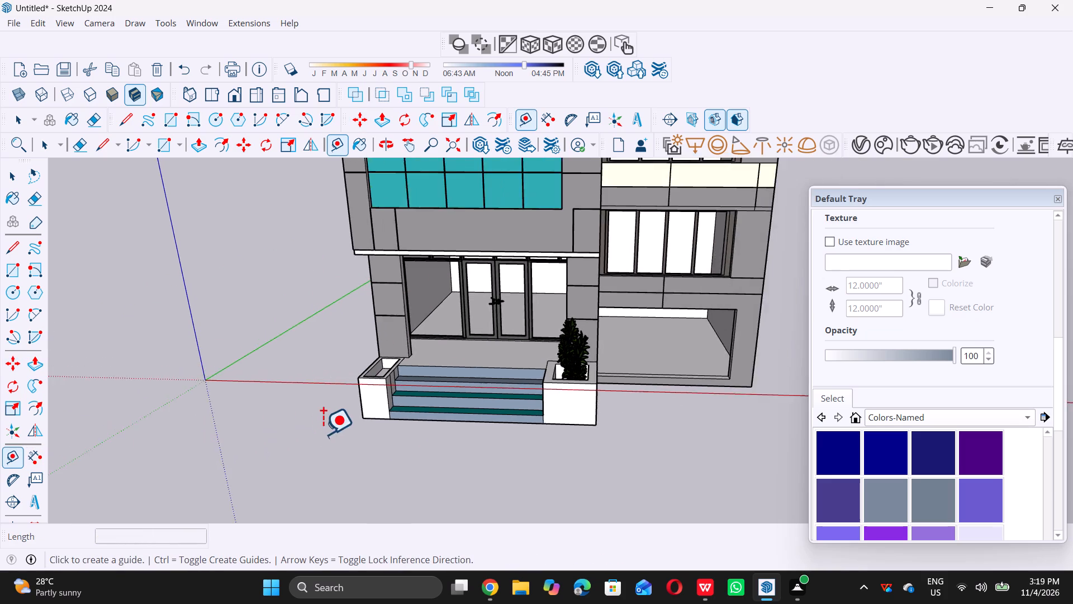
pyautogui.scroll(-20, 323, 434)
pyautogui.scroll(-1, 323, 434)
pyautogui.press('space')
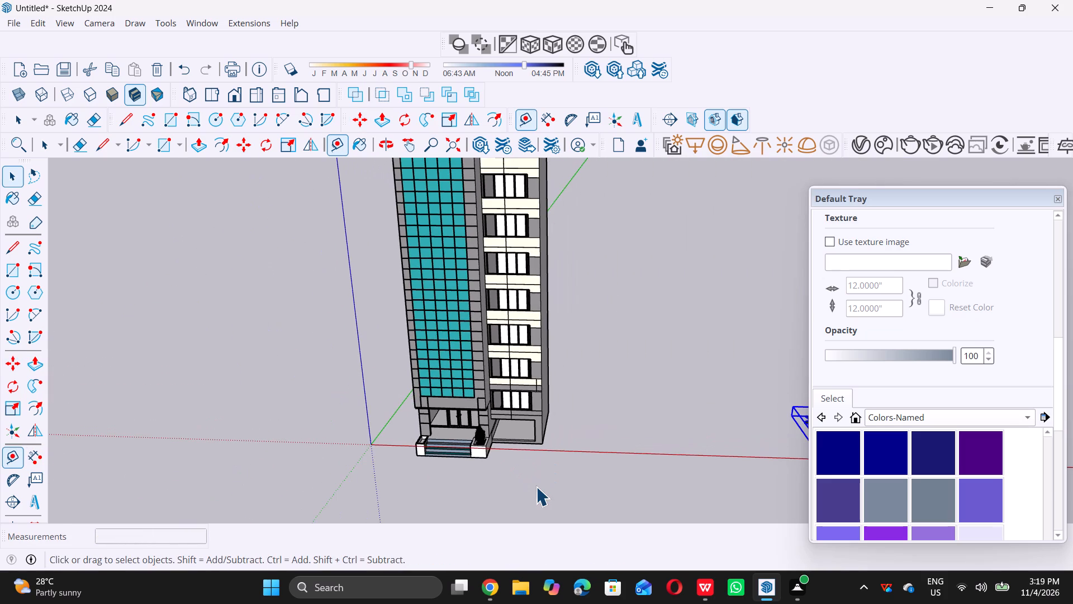
# Undo the last uniform scaling and rescale the potted plant uniformly to a little under 0.27.
pyautogui.hotkey('ctrl', 'z')
pyautogui.doubleClick(535, 484)
pyautogui.scroll(-3, 496, 437)
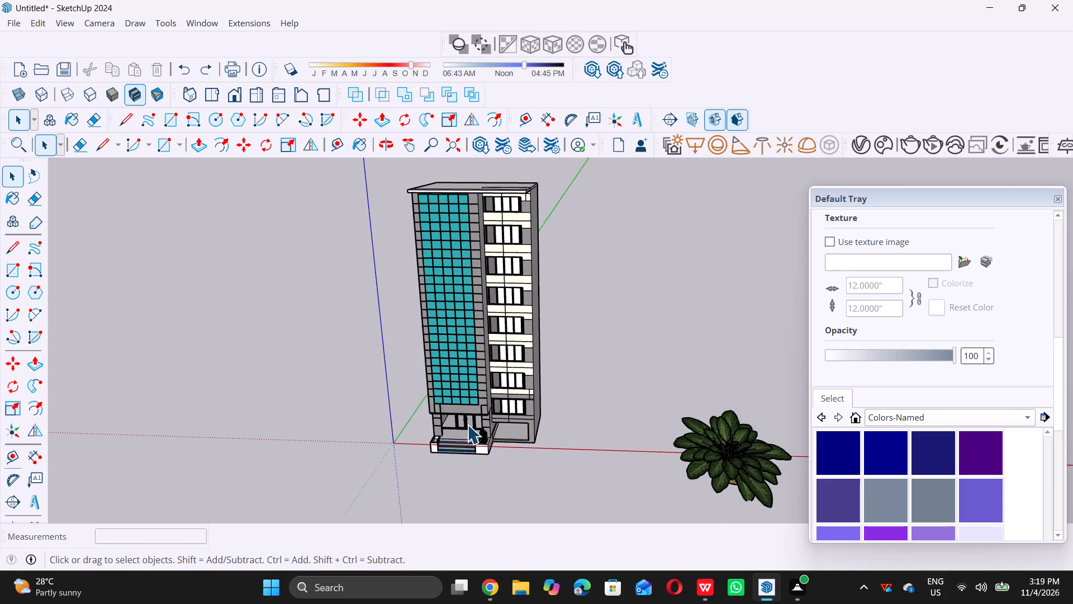
pyautogui.scroll(-6, 467, 424)
pyautogui.scroll(6, 580, 459)
pyautogui.click(594, 444)
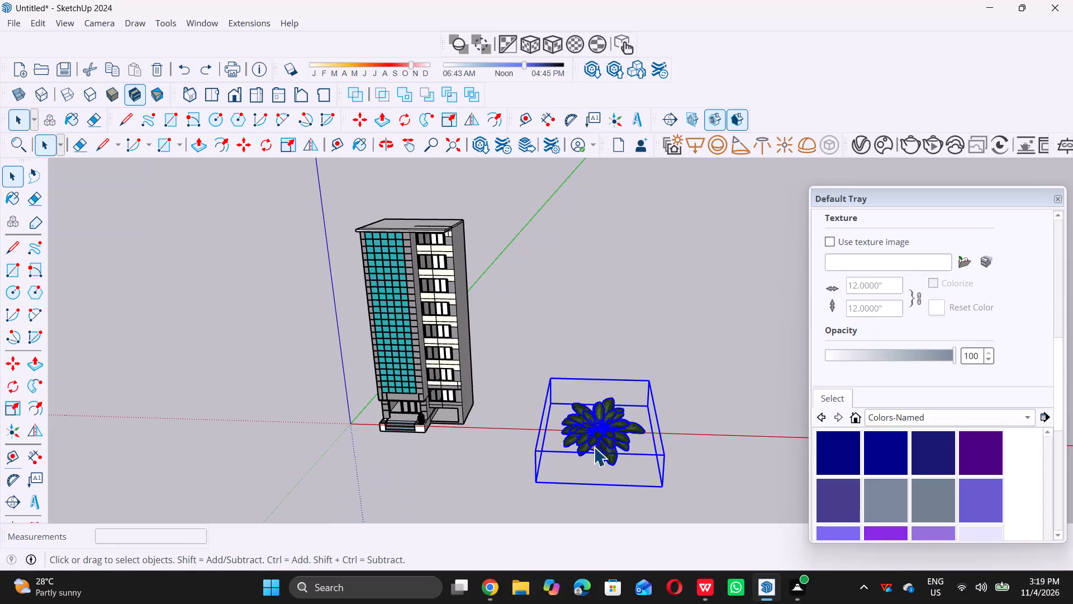
pyautogui.press('s')
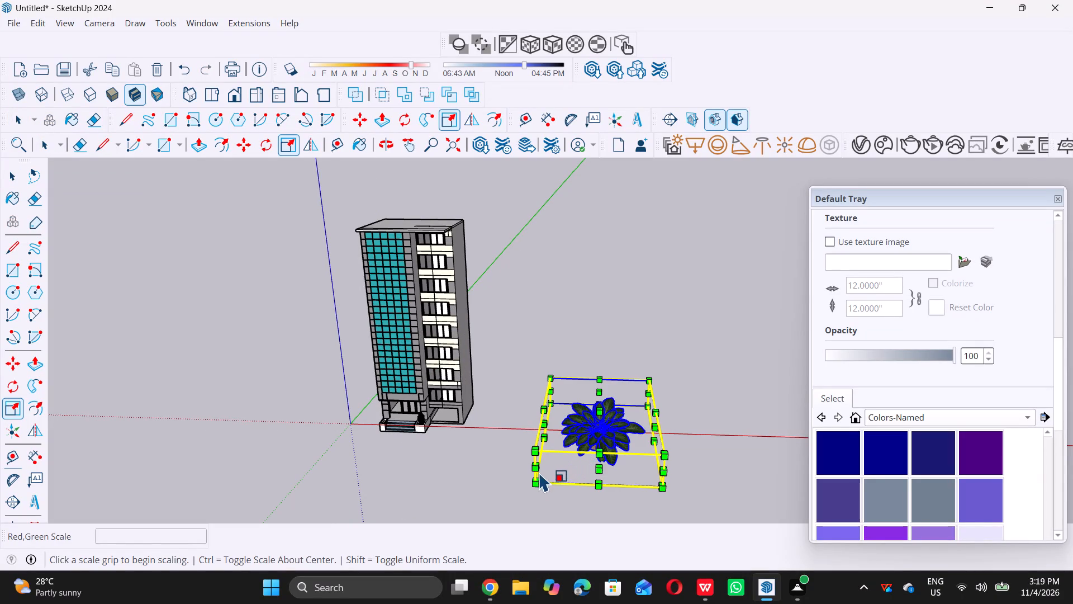
pyautogui.click(533, 455)
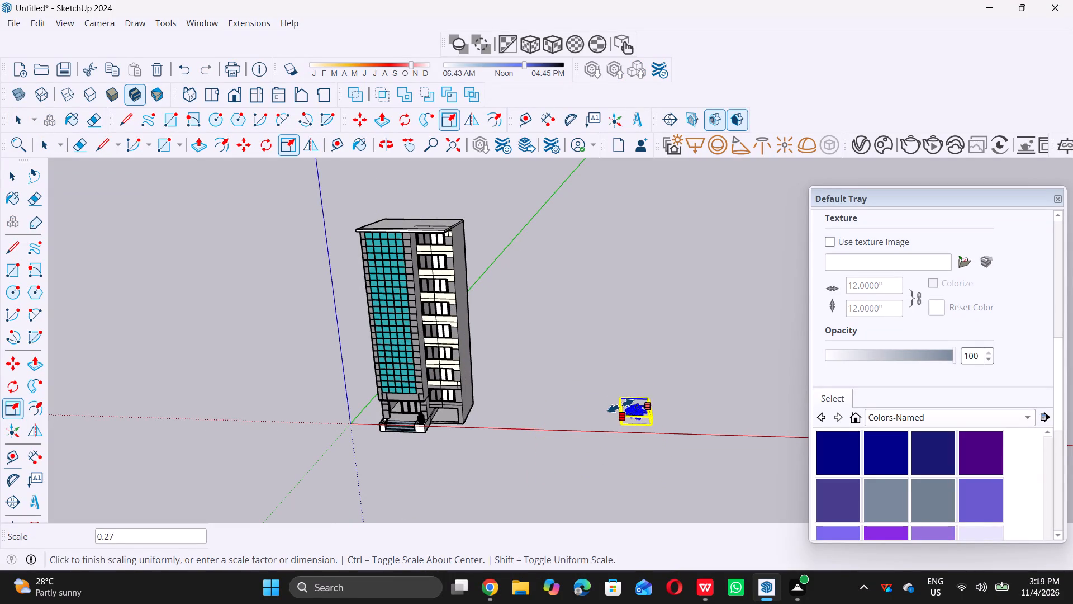
pyautogui.doubleClick(625, 403)
pyautogui.press('space')
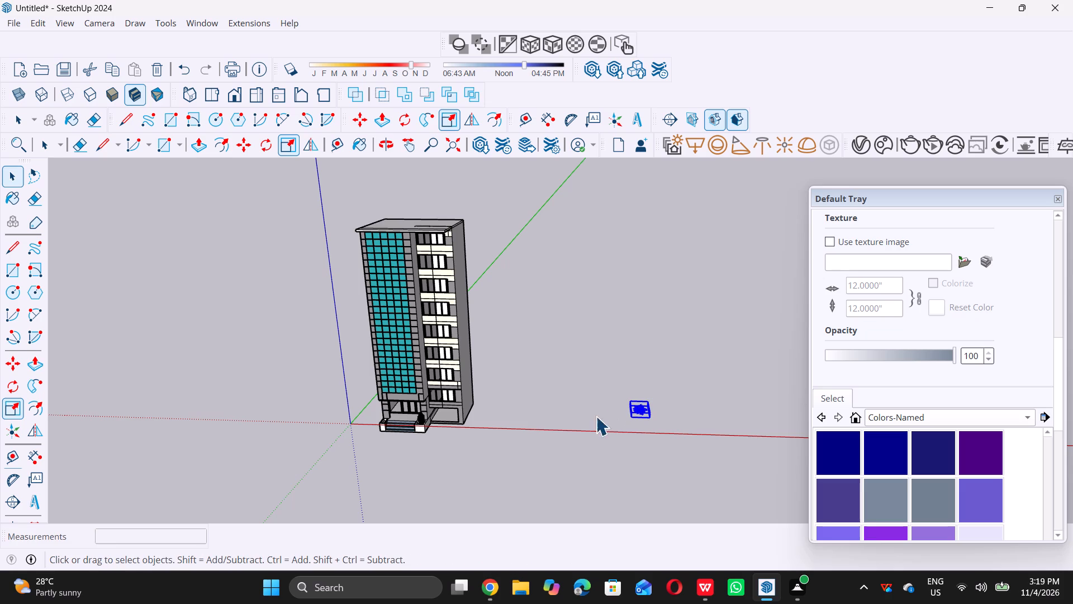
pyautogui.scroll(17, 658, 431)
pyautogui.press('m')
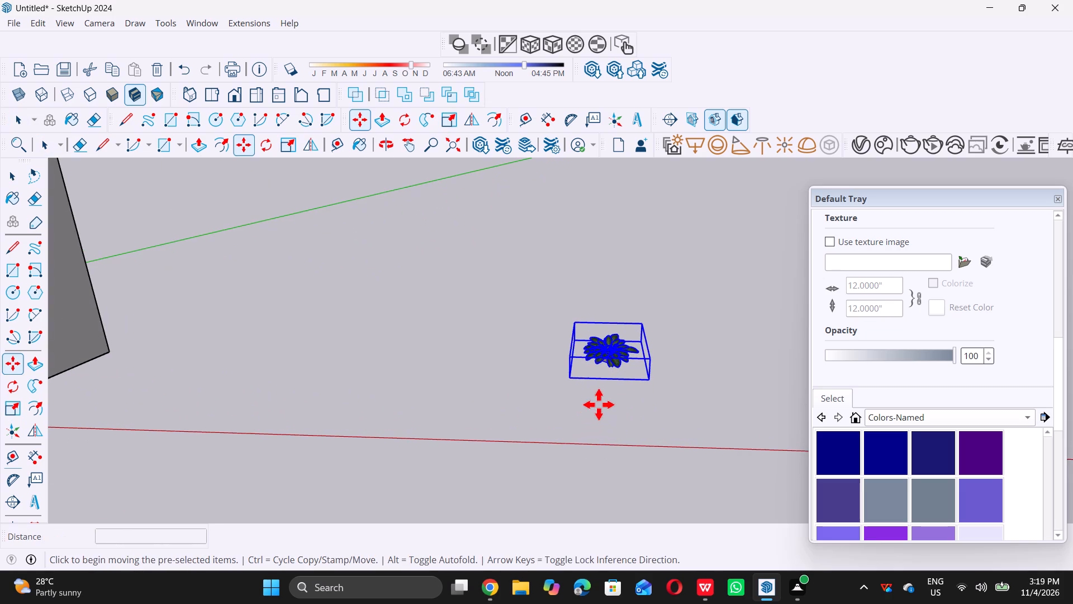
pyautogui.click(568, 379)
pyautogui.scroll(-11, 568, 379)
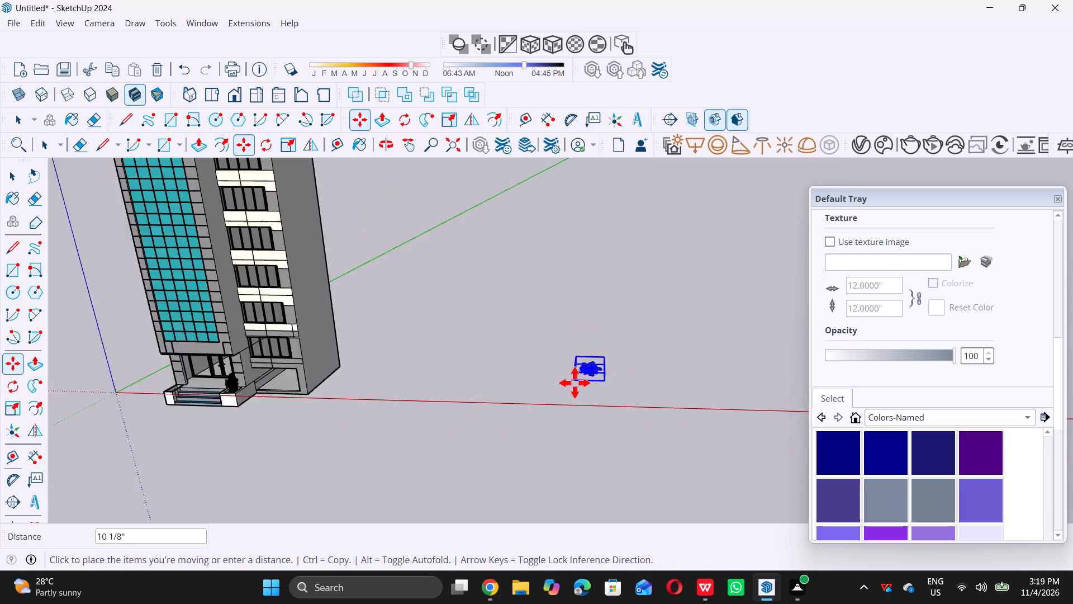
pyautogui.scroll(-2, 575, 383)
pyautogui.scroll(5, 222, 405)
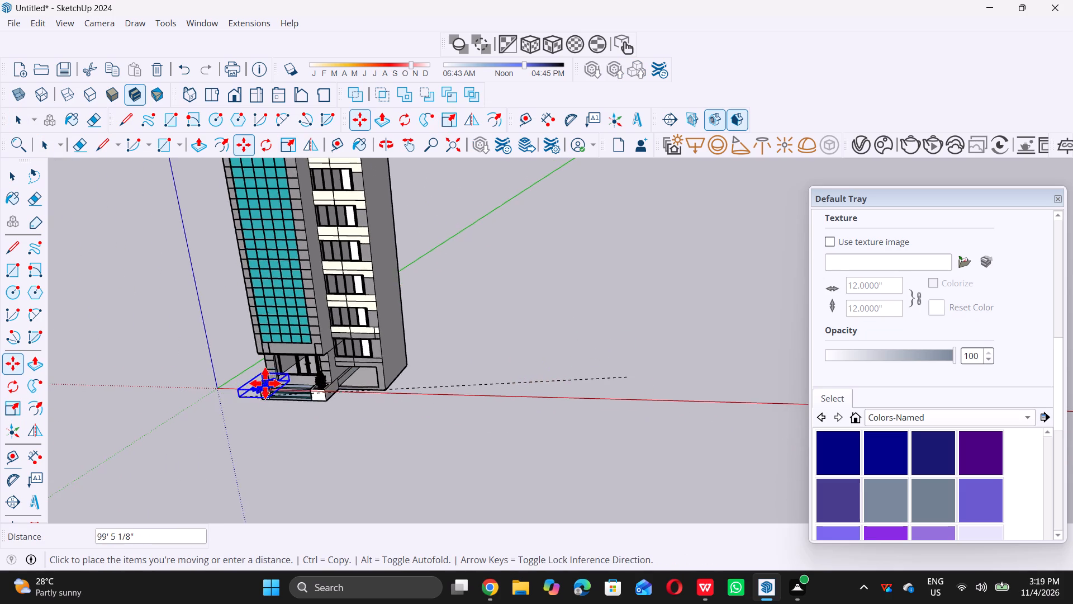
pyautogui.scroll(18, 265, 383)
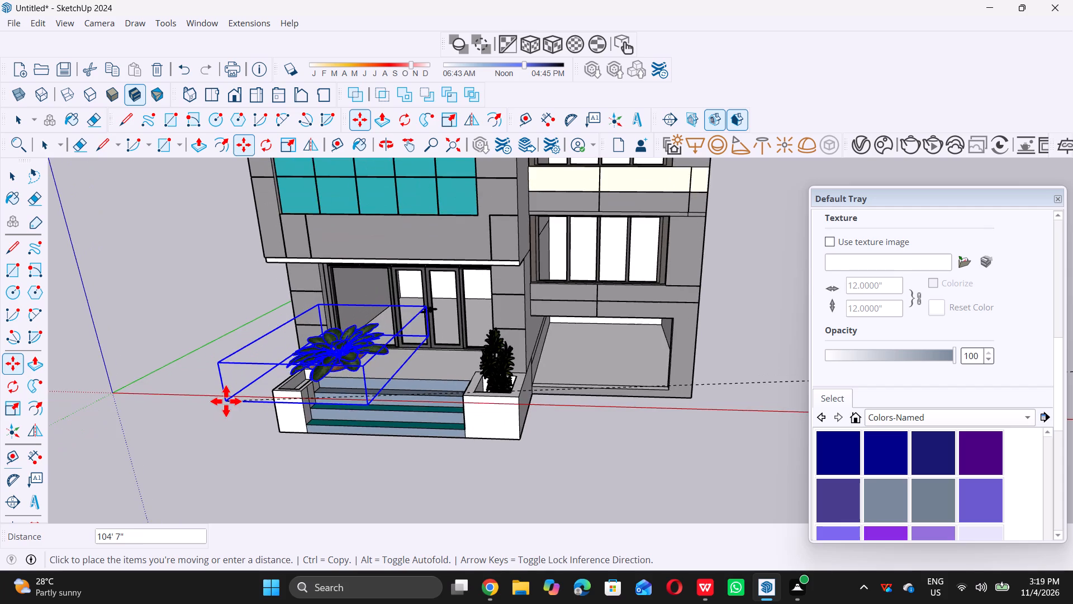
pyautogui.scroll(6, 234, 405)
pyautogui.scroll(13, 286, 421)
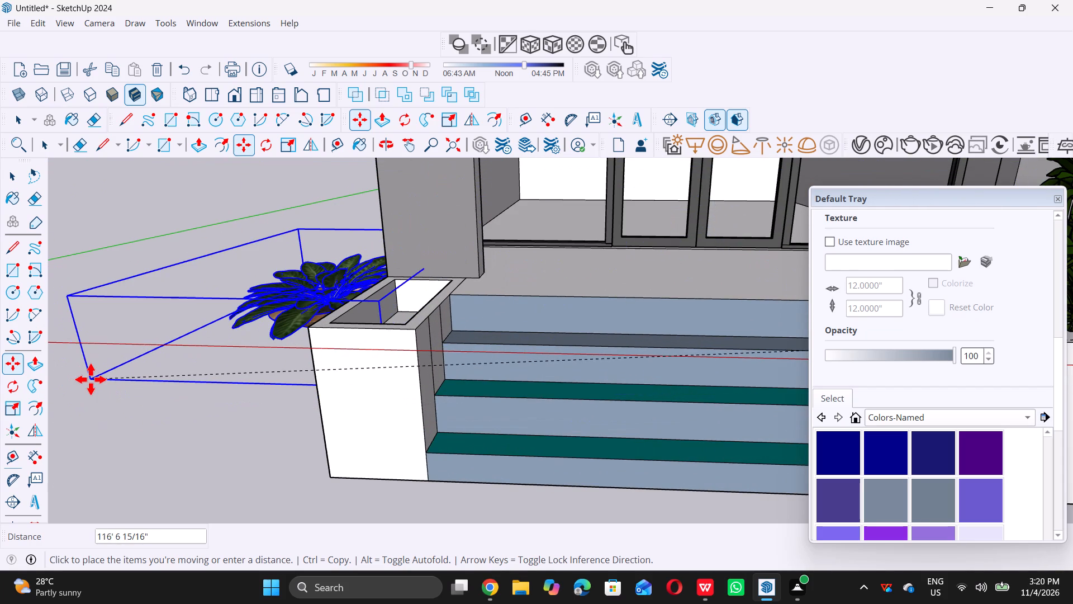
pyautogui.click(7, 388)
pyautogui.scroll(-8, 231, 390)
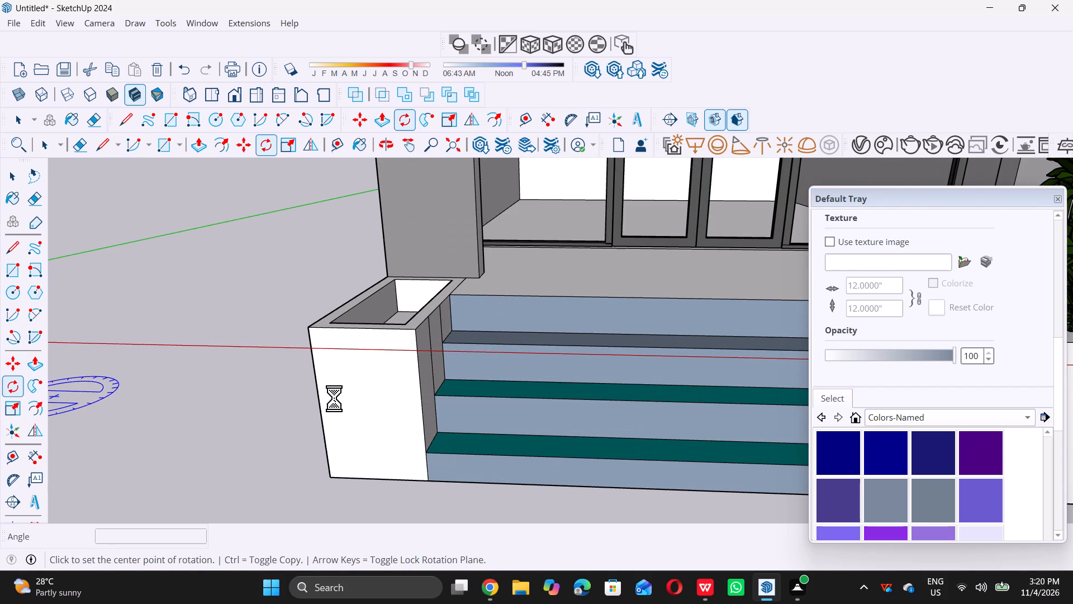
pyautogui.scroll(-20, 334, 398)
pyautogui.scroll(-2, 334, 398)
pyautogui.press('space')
# Move the potted plant about 117' 5" to the tower entrance, just in front of the stairs beside the empty planter.
pyautogui.scroll(-5, 491, 386)
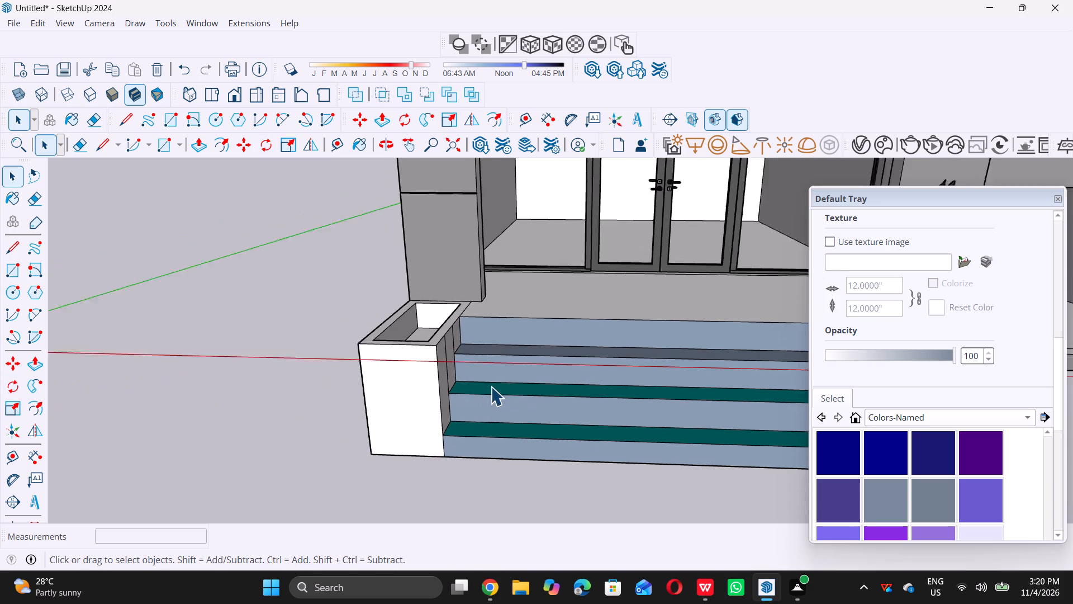
pyautogui.scroll(-20, 491, 386)
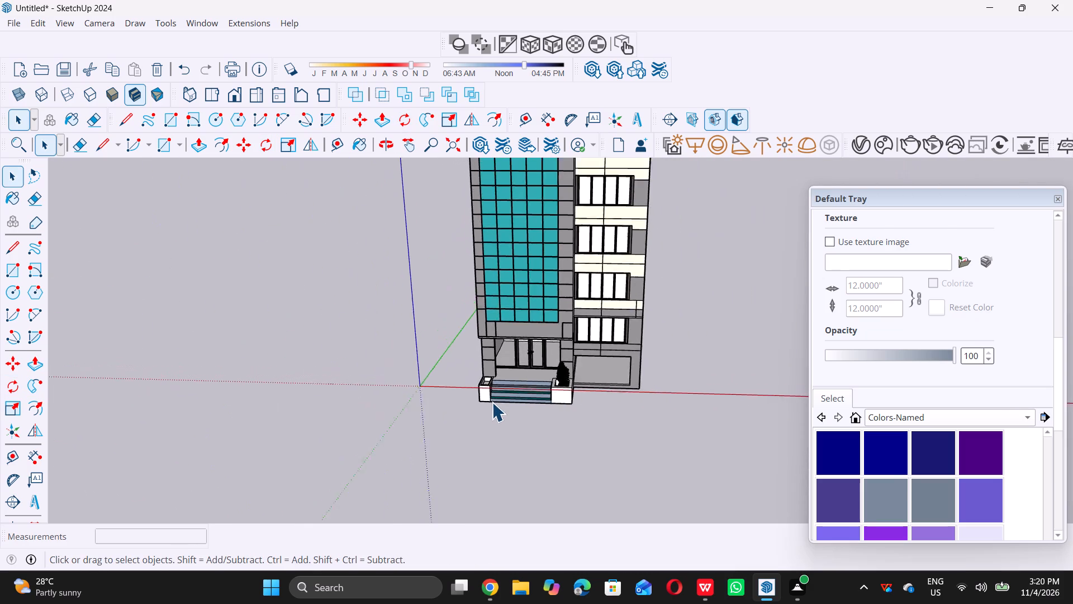
pyautogui.scroll(-6, 492, 402)
pyautogui.scroll(5, 711, 388)
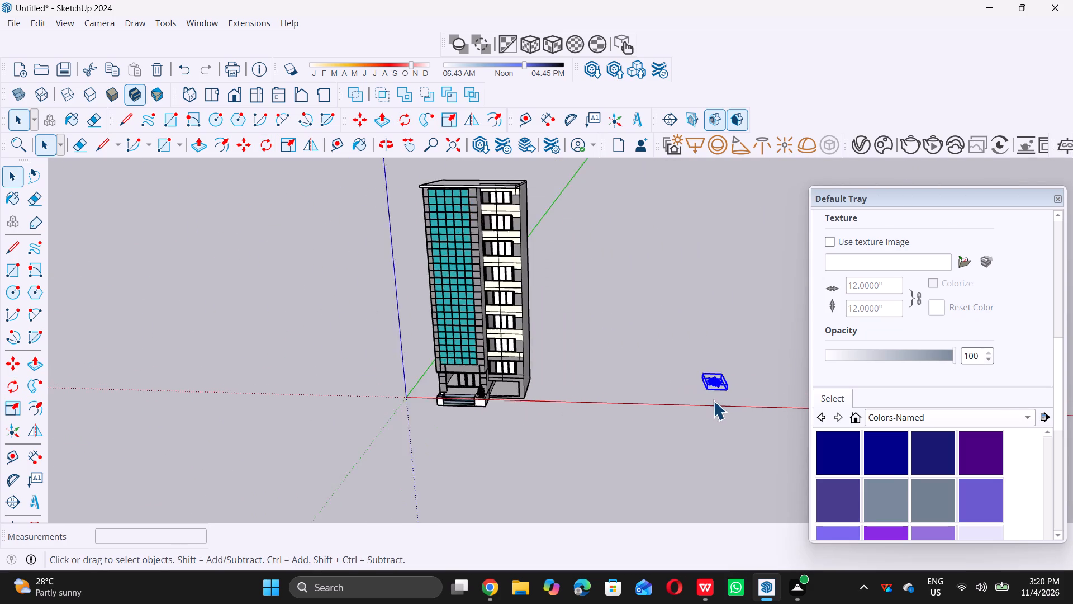
pyautogui.scroll(10, 713, 400)
pyautogui.press('m')
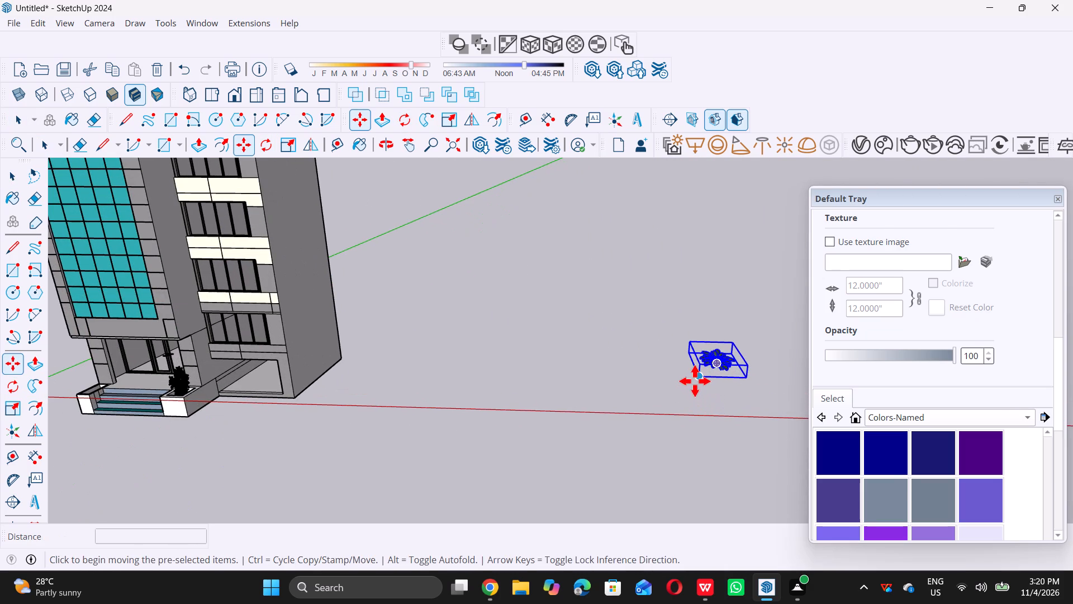
pyautogui.click(696, 377)
pyautogui.scroll(-11, 552, 403)
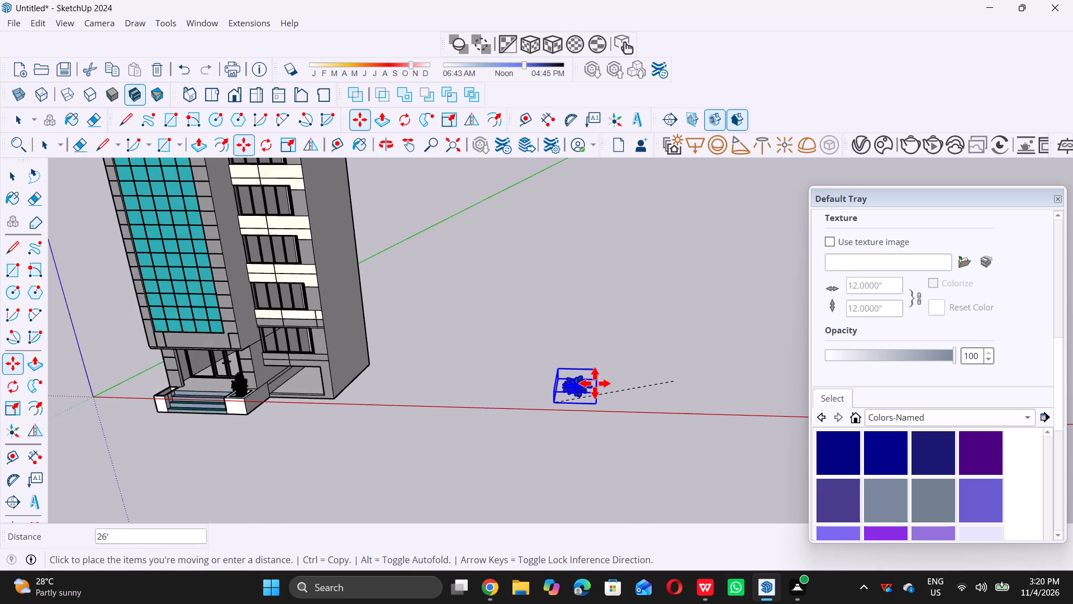
pyautogui.scroll(-5, 595, 383)
pyautogui.moveTo(322, 460); pyautogui.dragTo(479, 441, button='middle')
pyautogui.scroll(1, 500, 409)
pyautogui.scroll(-15, 500, 409)
pyautogui.scroll(6, 327, 440)
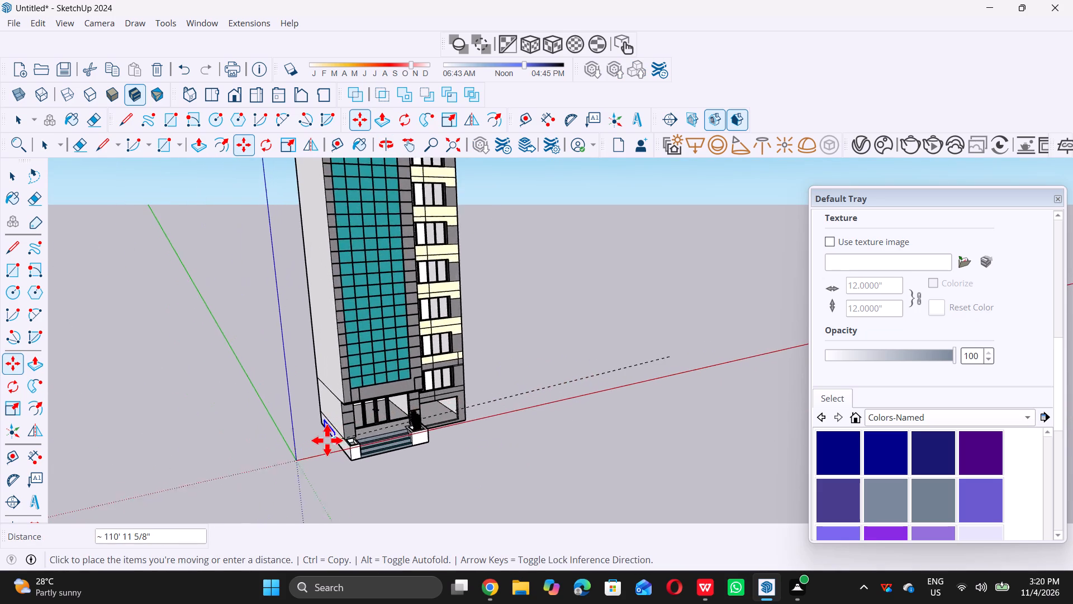
pyautogui.scroll(13, 327, 440)
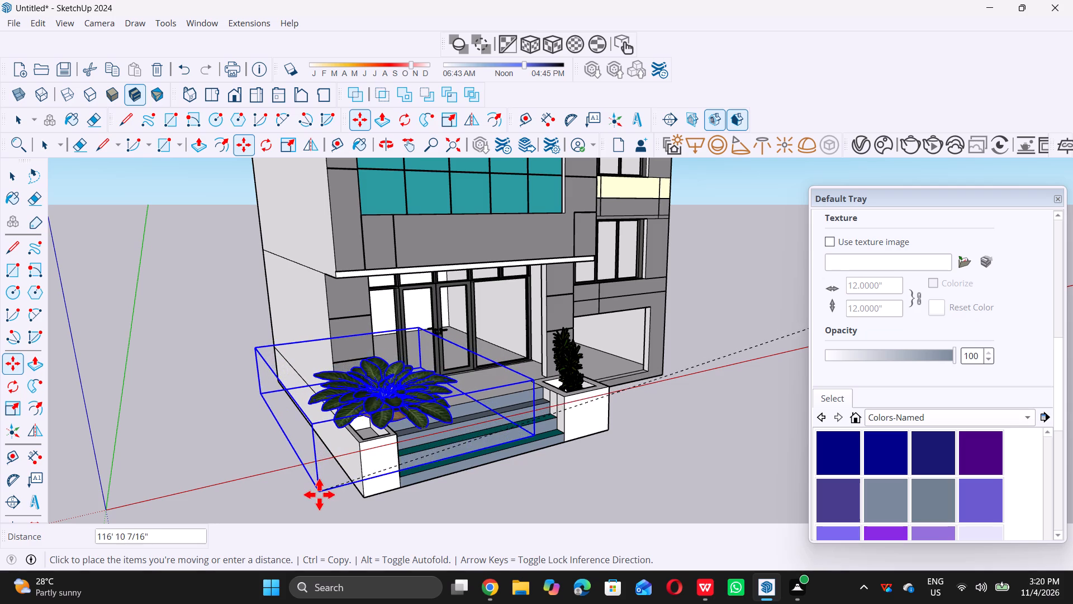
pyautogui.doubleClick(313, 511)
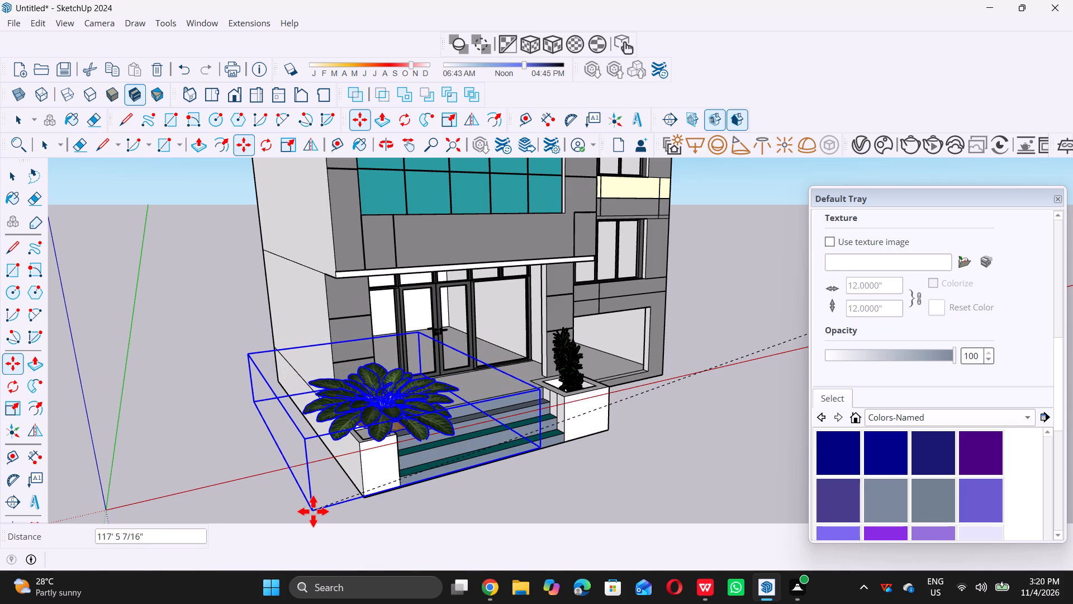
pyautogui.press('space')
# Scale the potted plant to about 0.44 along the green axis.
pyautogui.scroll(-2, 443, 476)
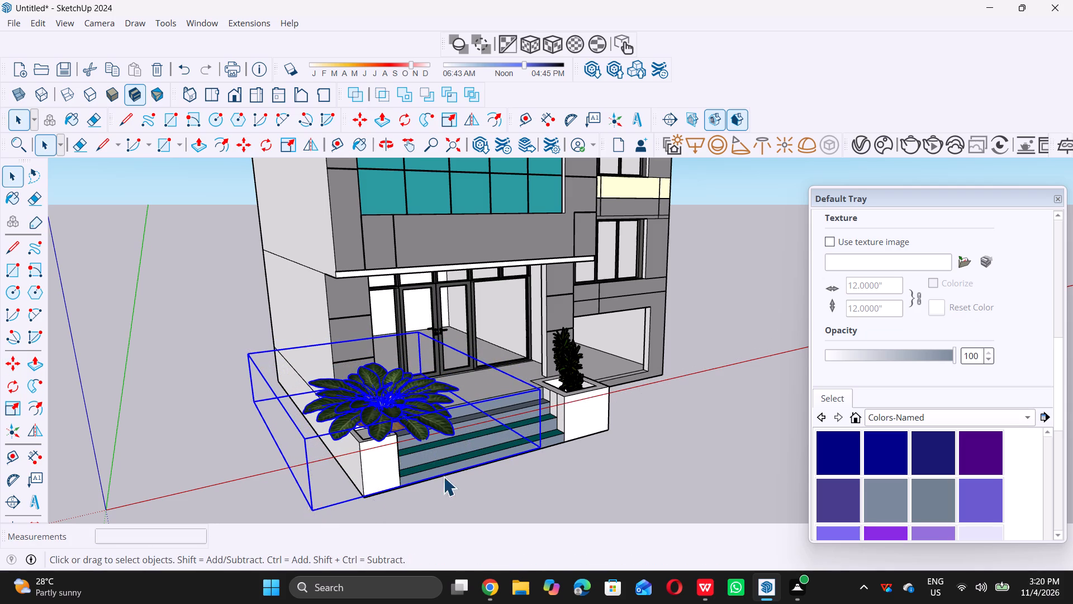
pyautogui.scroll(-13, 443, 476)
pyautogui.moveTo(400, 450); pyautogui.dragTo(514, 494, button='middle')
pyautogui.middleClick(519, 494)
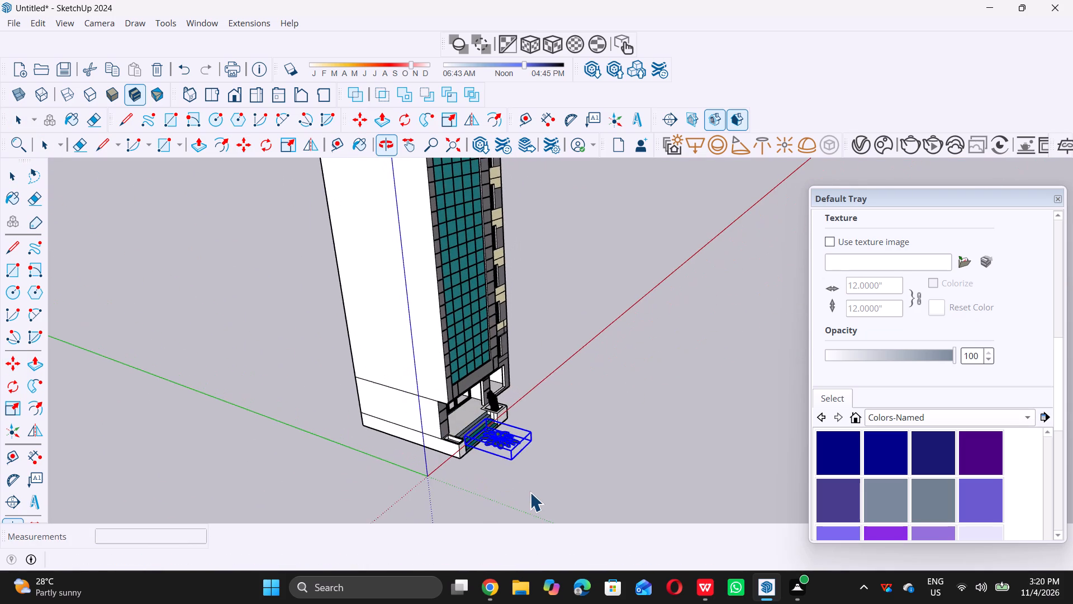
pyautogui.scroll(6, 532, 491)
pyautogui.scroll(-11, 526, 462)
pyautogui.moveTo(477, 426); pyautogui.dragTo(493, 447, button='middle')
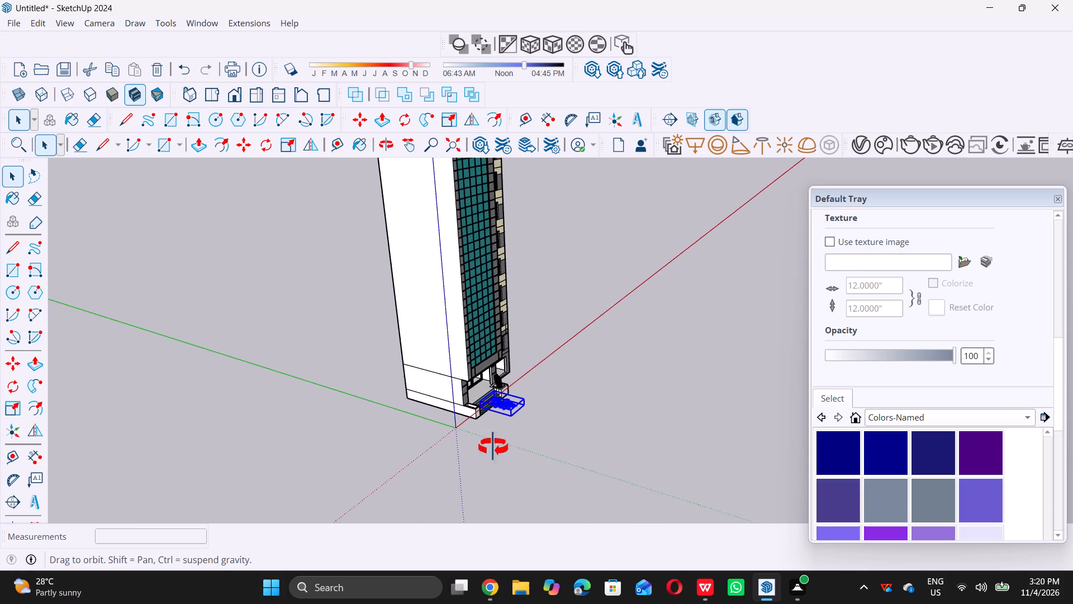
pyautogui.moveTo(493, 447); pyautogui.dragTo(547, 474, button='middle')
pyautogui.scroll(7, 543, 443)
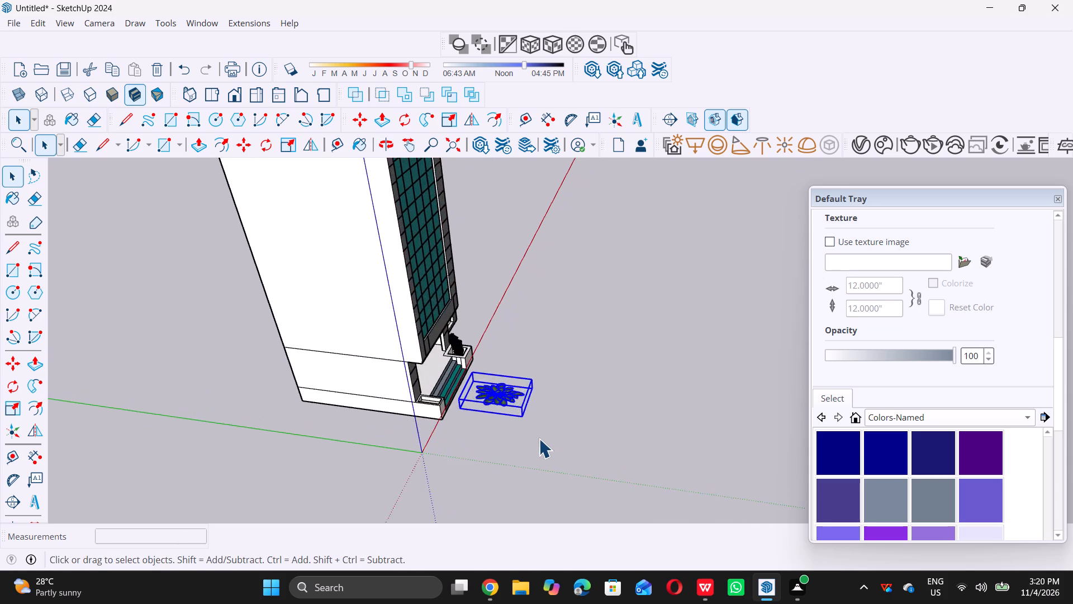
pyautogui.scroll(6, 538, 438)
pyautogui.press('s')
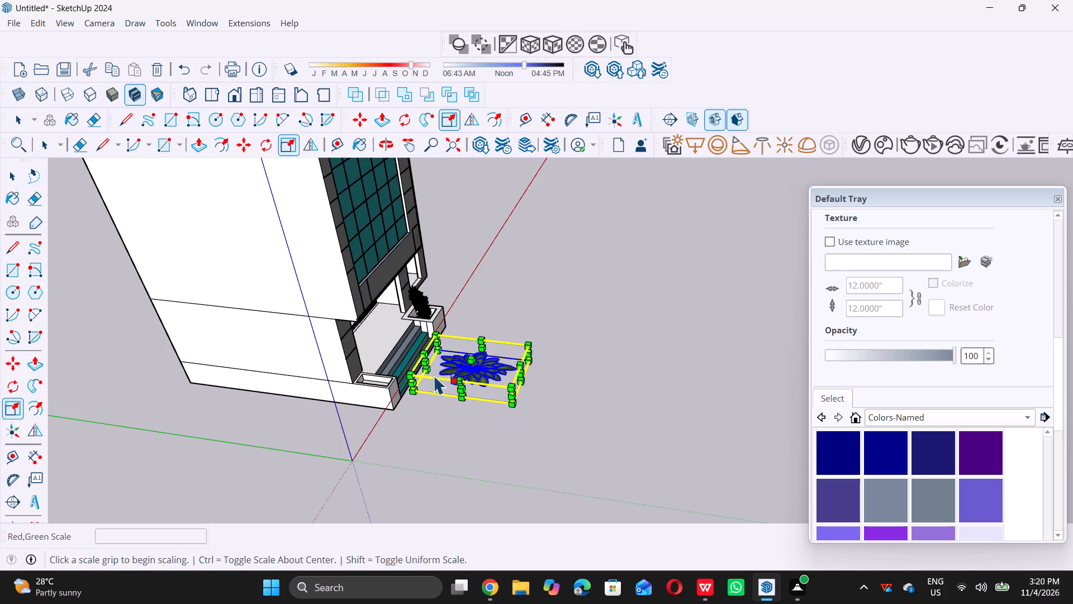
pyautogui.scroll(6, 427, 370)
pyautogui.click(420, 358)
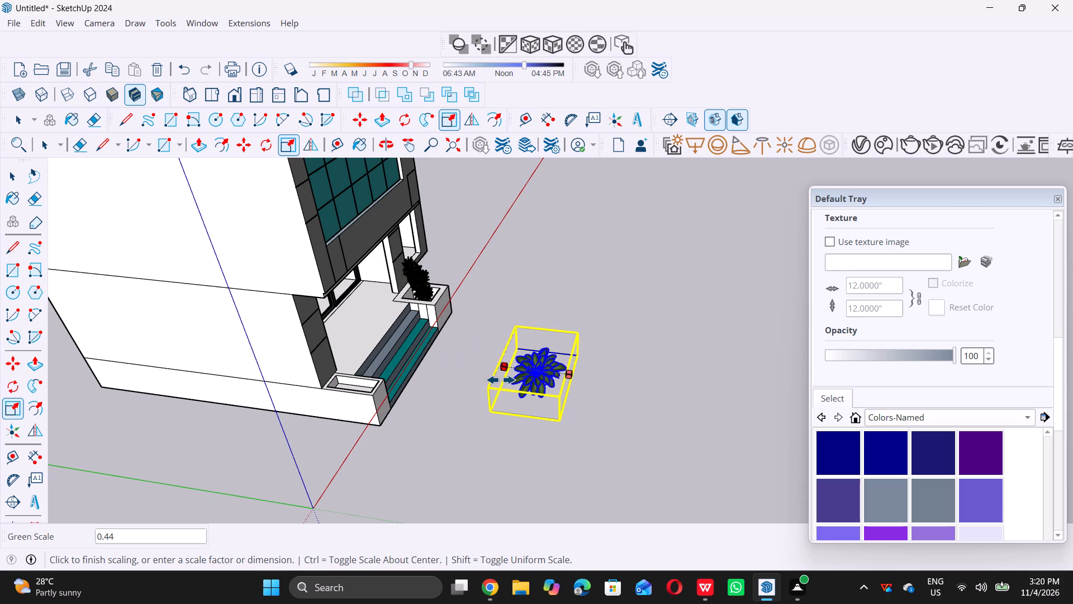
pyautogui.tripleClick(502, 380)
# Scale the potted plant to about 1.15 in height, keeping the green-axis factor at 1.00.
pyautogui.click(502, 380)
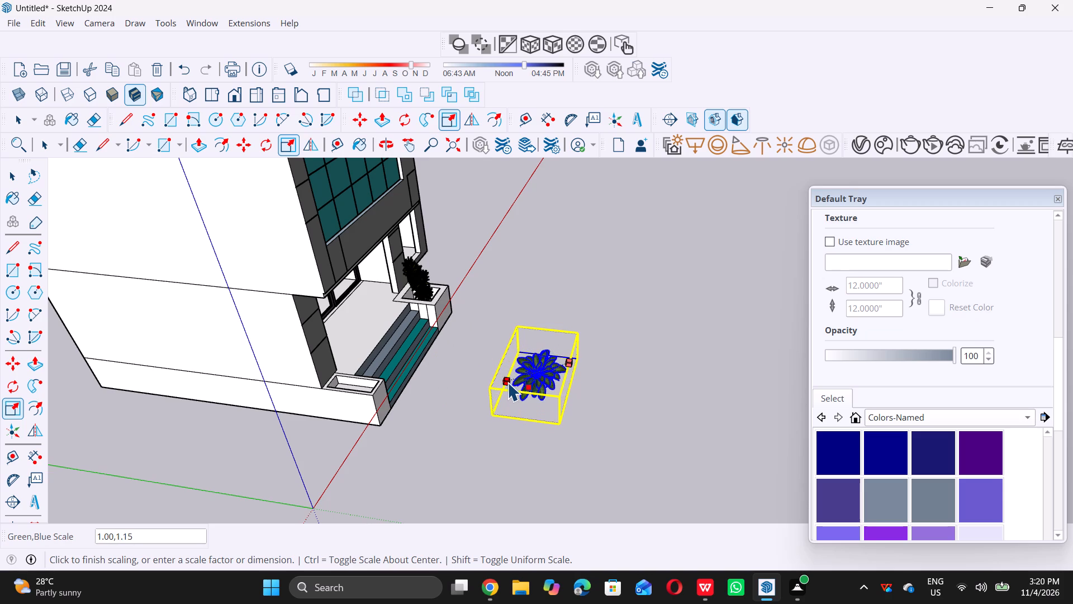
pyautogui.tripleClick(509, 381)
pyautogui.press('space')
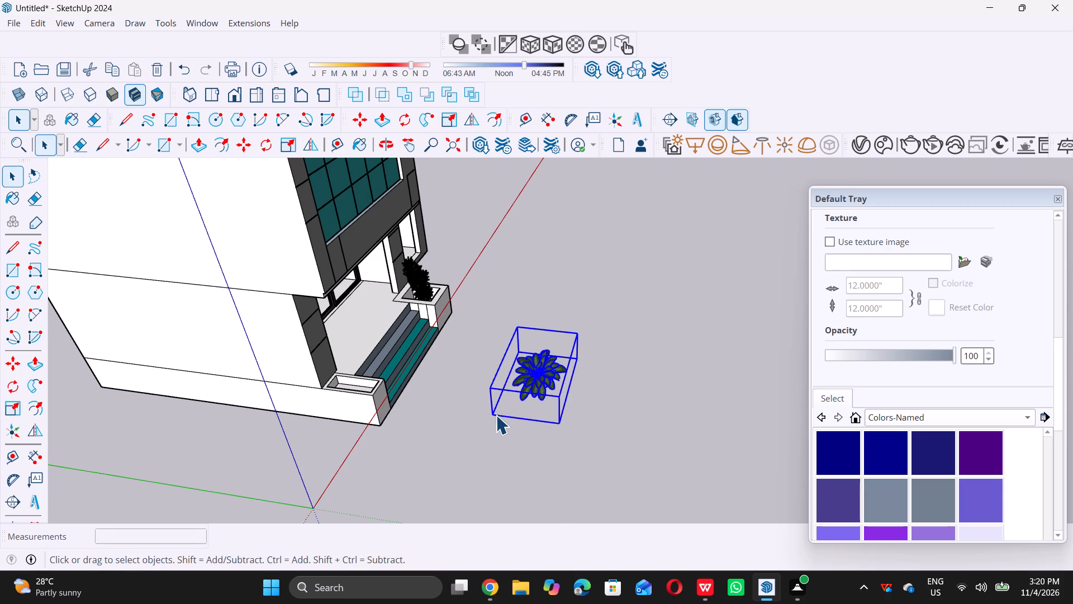
# Move the potted plant about 6' 10" closer to the outer corner of the empty planter beside the stairs.
pyautogui.scroll(-5, 496, 418)
pyautogui.moveTo(512, 433); pyautogui.dragTo(511, 388, button='middle')
pyautogui.scroll(6, 515, 401)
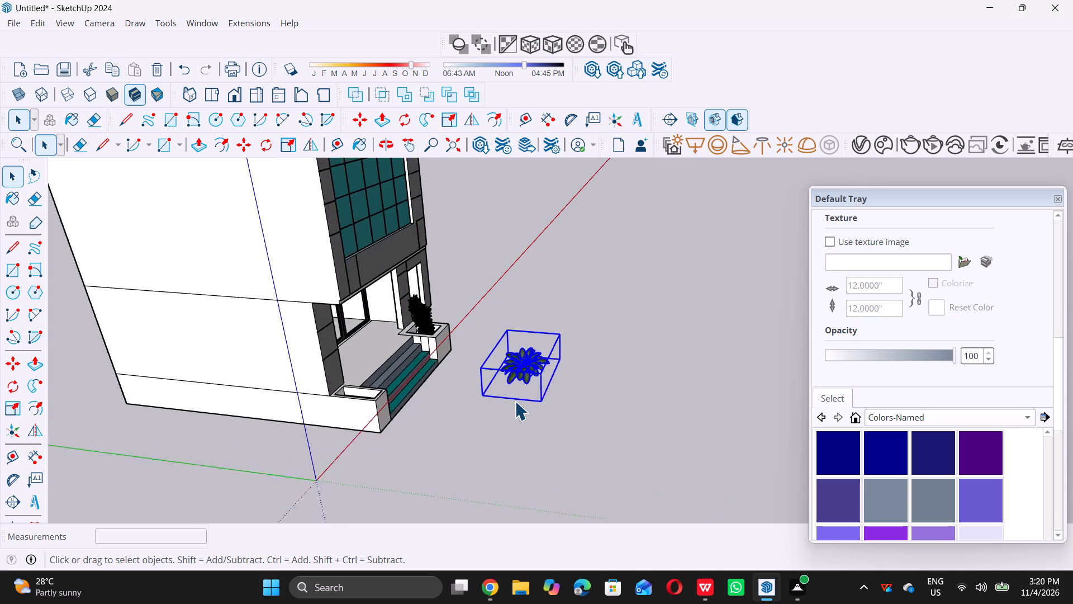
pyautogui.scroll(1, 515, 401)
pyautogui.press('m')
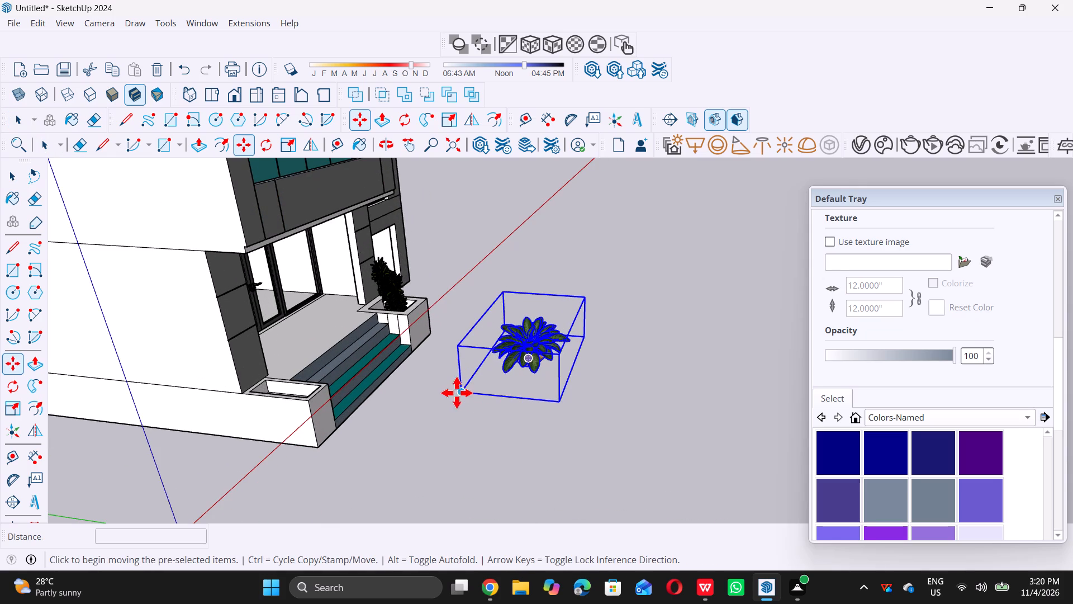
pyautogui.click(462, 393)
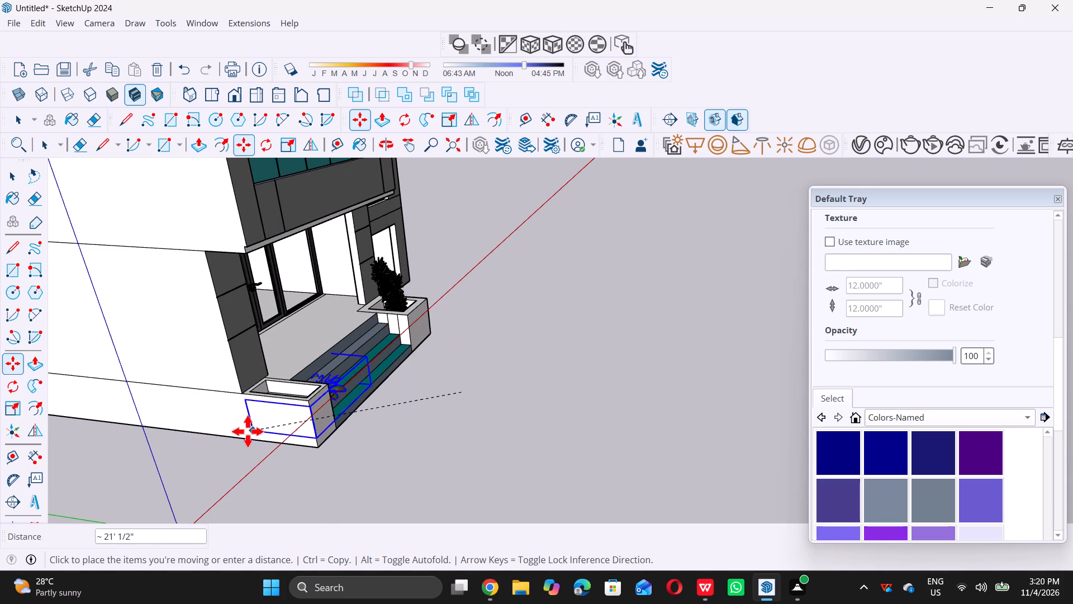
pyautogui.doubleClick(346, 461)
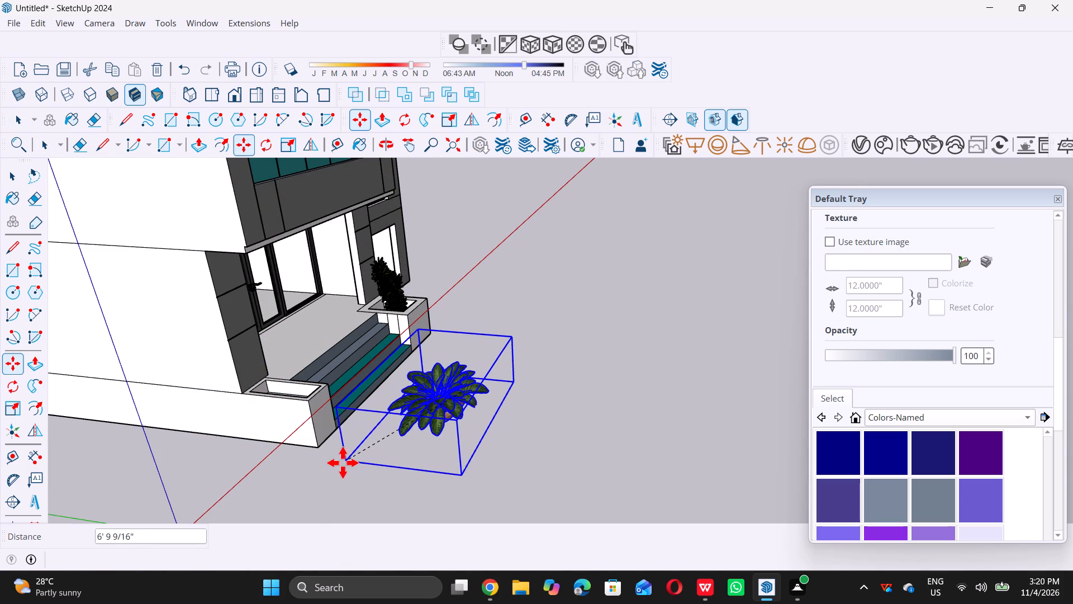
pyautogui.press('space')
# Scale the potted plant to about 0.51 along the red axis.
pyautogui.scroll(-11, 301, 467)
pyautogui.moveTo(388, 468); pyautogui.dragTo(345, 479, button='middle')
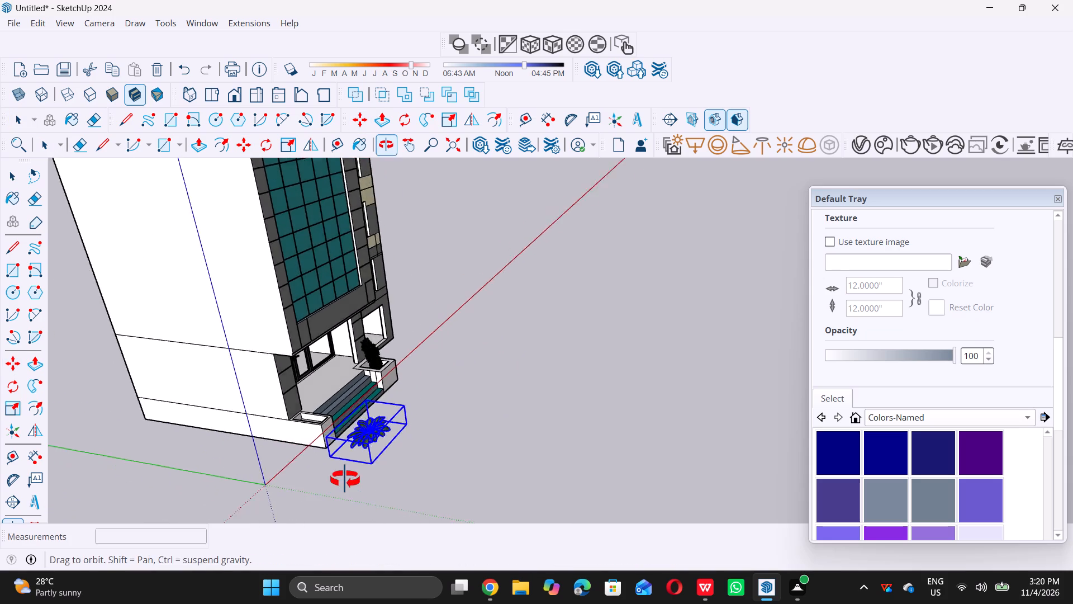
pyautogui.moveTo(345, 479); pyautogui.dragTo(262, 509, button='middle')
pyautogui.scroll(7, 345, 432)
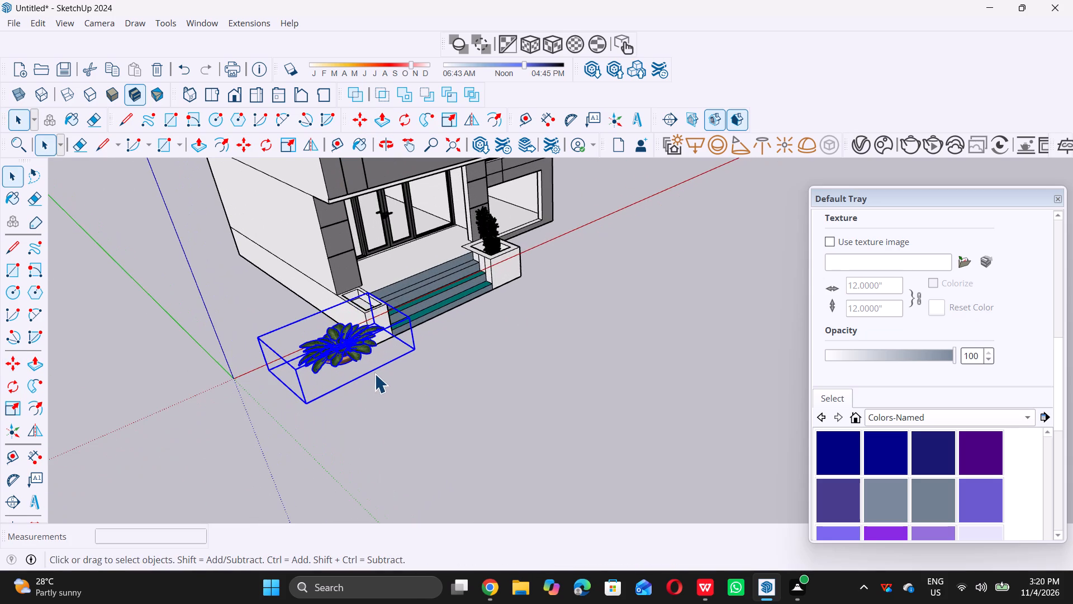
pyautogui.press('s')
pyautogui.click(278, 368)
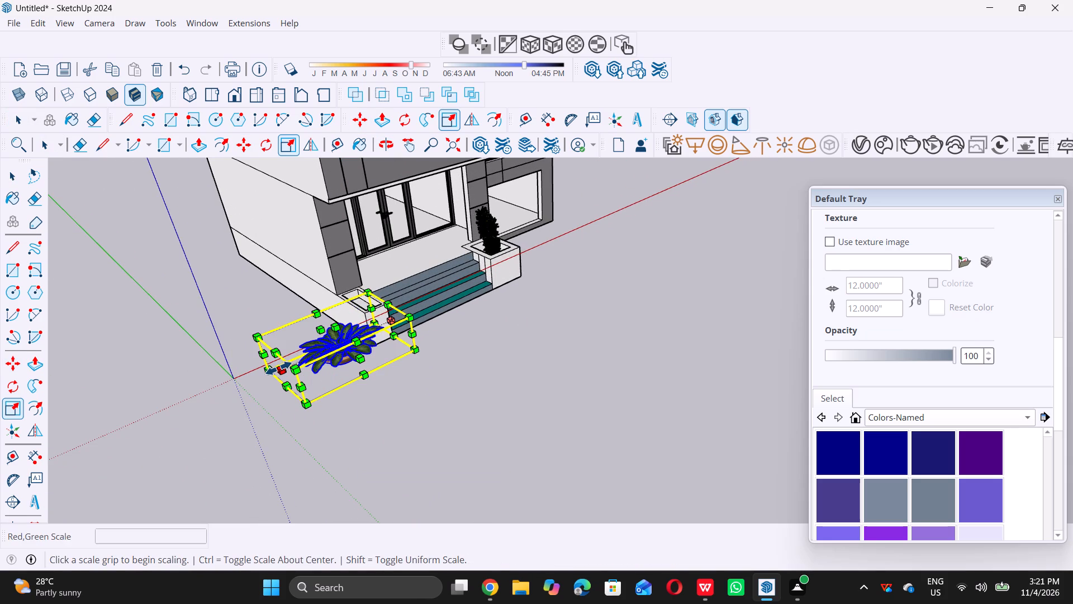
pyautogui.doubleClick(340, 347)
pyautogui.press('space')
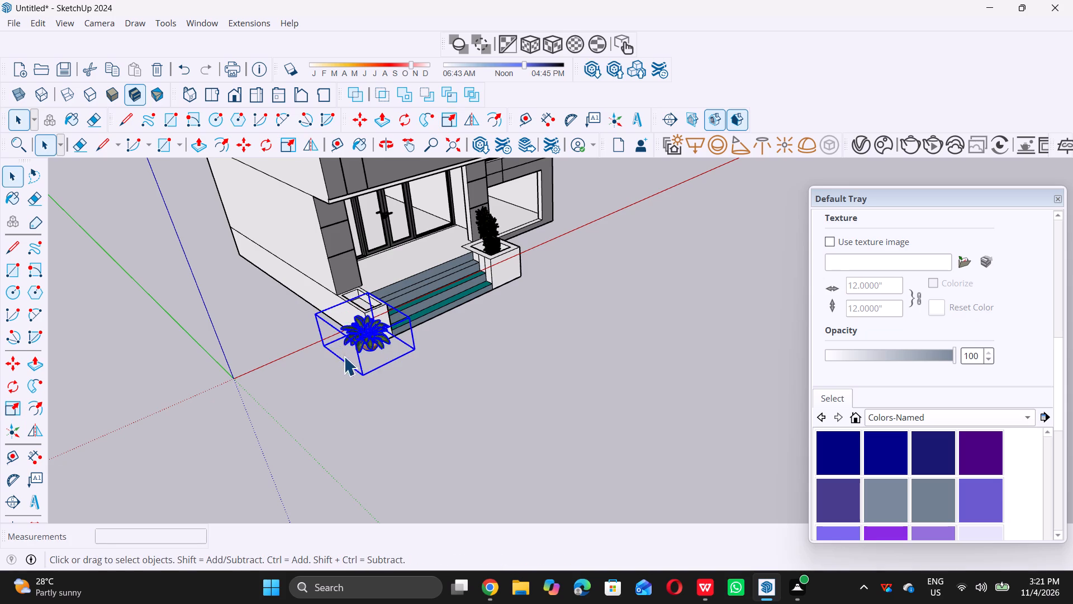
# Move the potted plant about 19' 4" into the hollow of the empty planter beside the stairs and deselect it.
pyautogui.scroll(-10, 344, 358)
pyautogui.moveTo(340, 393); pyautogui.dragTo(456, 334, button='middle')
pyautogui.middleClick(463, 330)
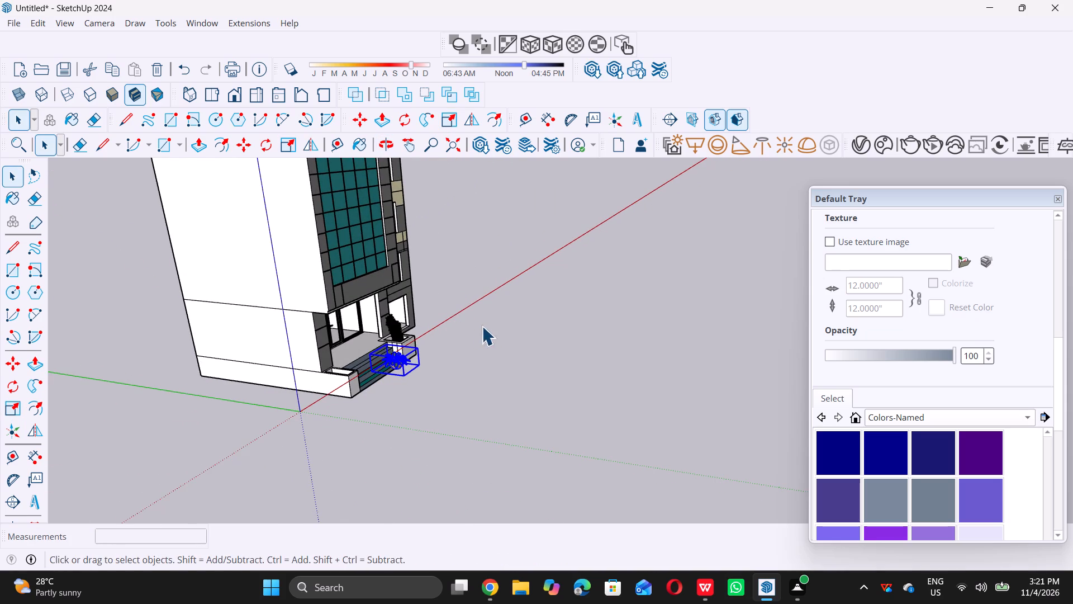
pyautogui.moveTo(397, 404); pyautogui.dragTo(495, 380, button='middle')
pyautogui.middleClick(497, 380)
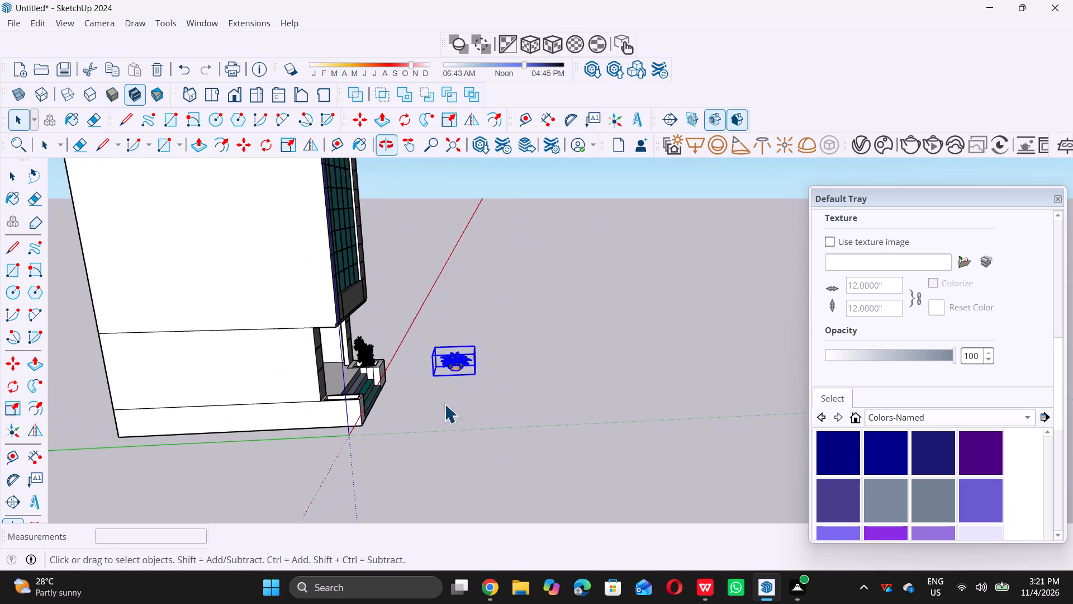
pyautogui.scroll(5, 439, 397)
pyautogui.press('m')
pyautogui.click(428, 358)
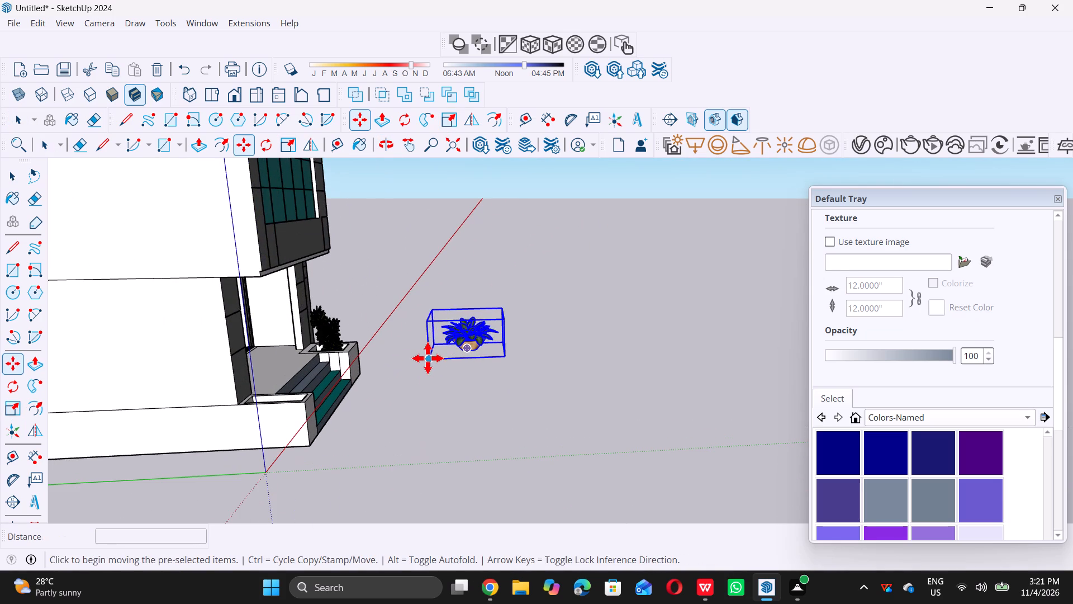
pyautogui.scroll(8, 230, 407)
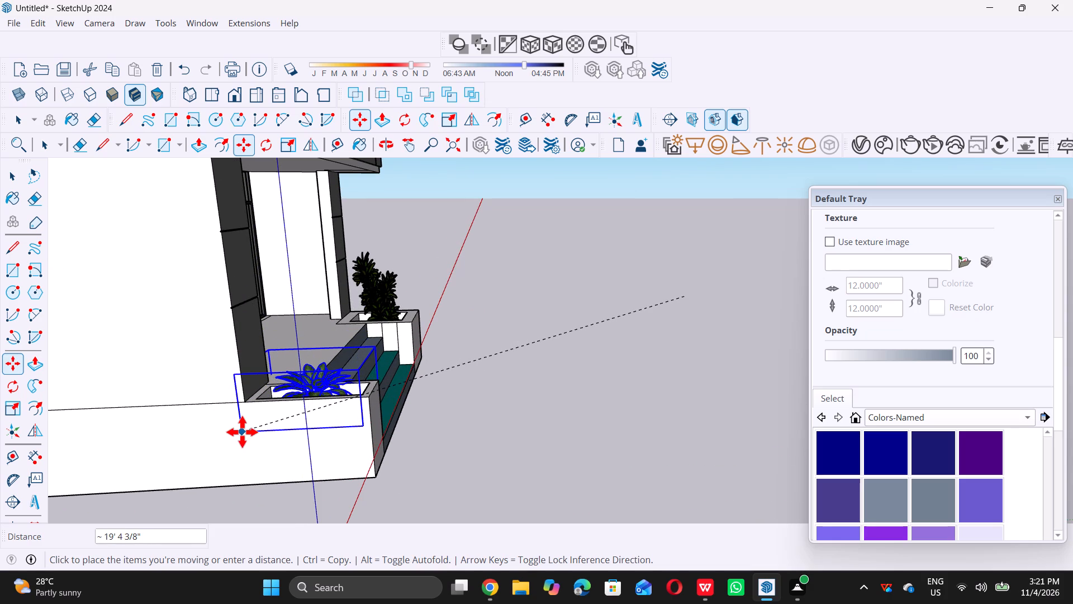
pyautogui.doubleClick(241, 427)
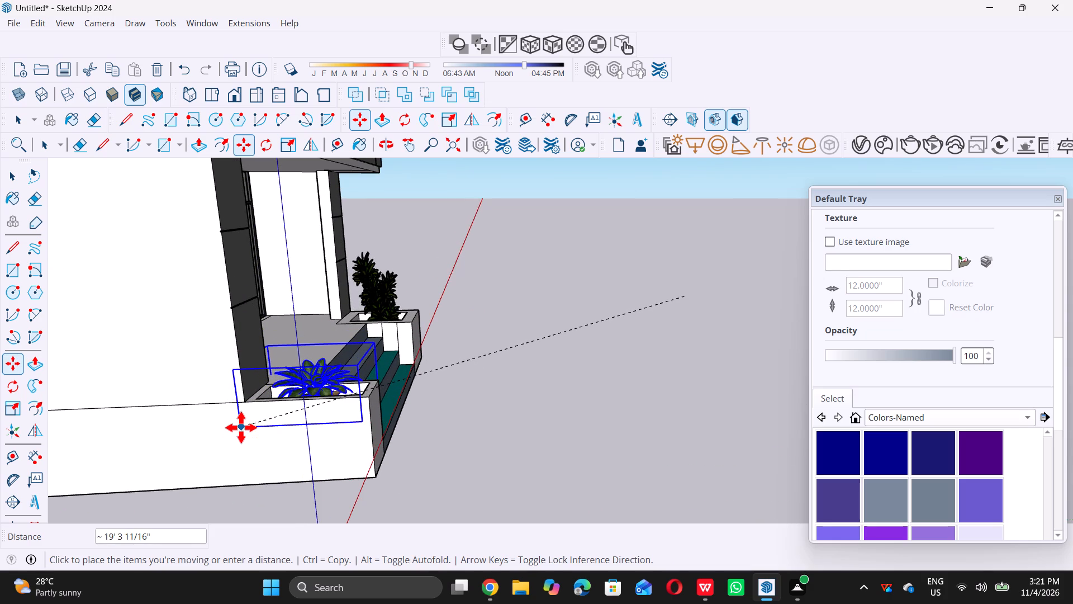
pyautogui.press('space')
pyautogui.click(538, 413)
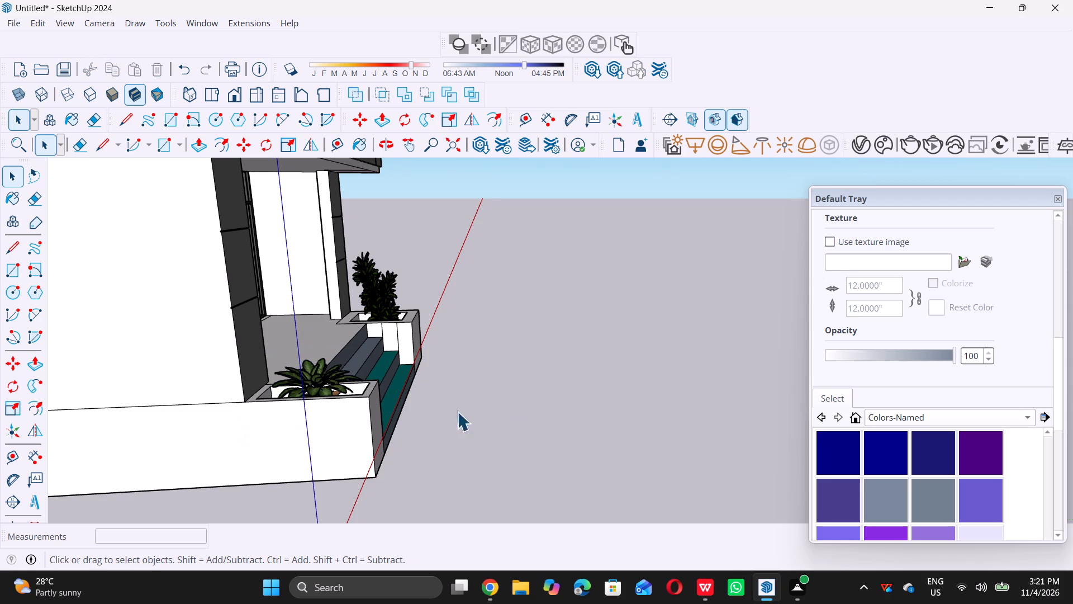
# Shift the potted plant about 6 13/16" along the red axis within the planter's hollow, then deselect it.
pyautogui.moveTo(412, 384); pyautogui.dragTo(307, 479, button='middle')
pyautogui.middleClick(303, 482)
pyautogui.scroll(12, 307, 433)
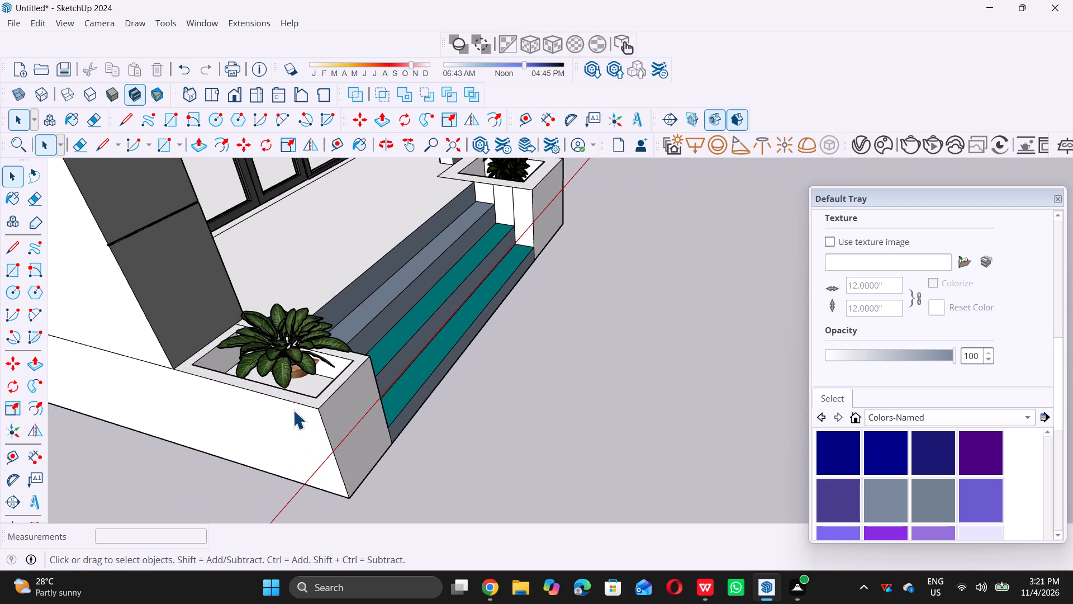
pyautogui.scroll(6, 291, 405)
pyautogui.moveTo(301, 394); pyautogui.dragTo(254, 422, button='middle')
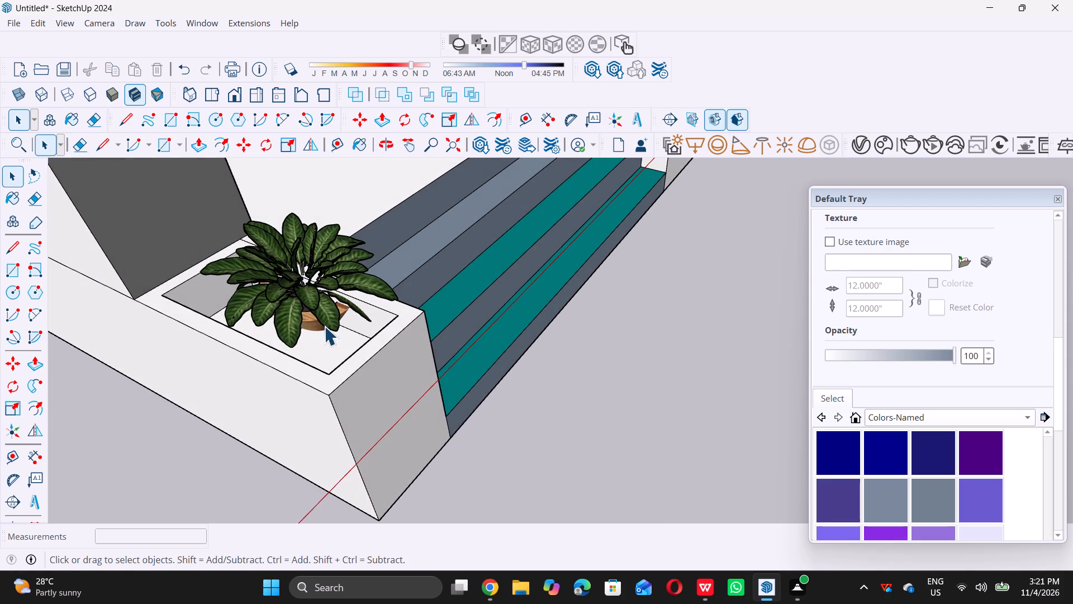
pyautogui.scroll(6, 324, 326)
pyautogui.click(304, 323)
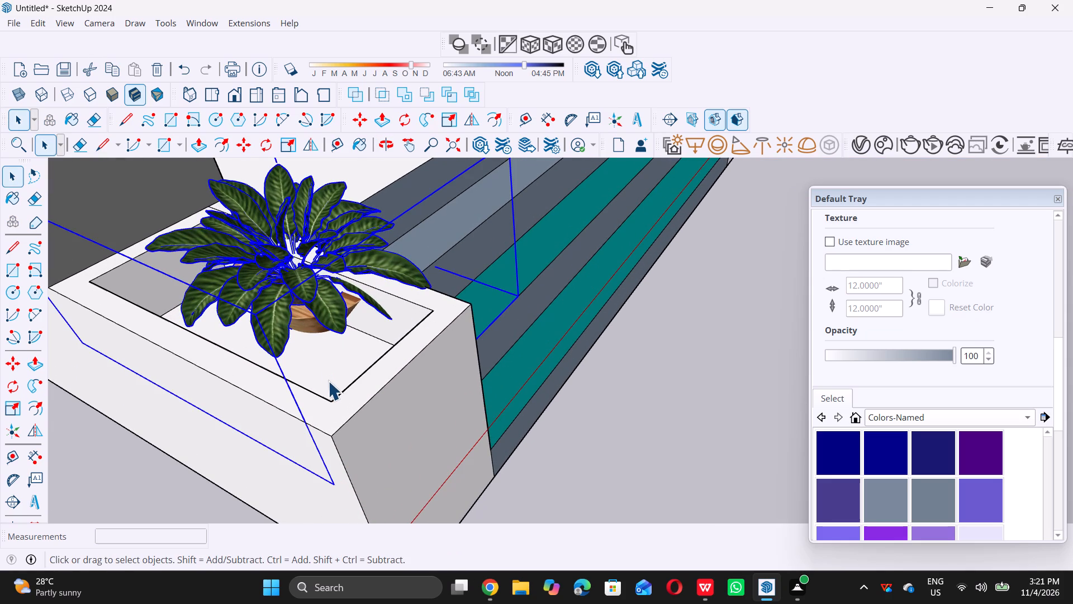
pyautogui.press('m')
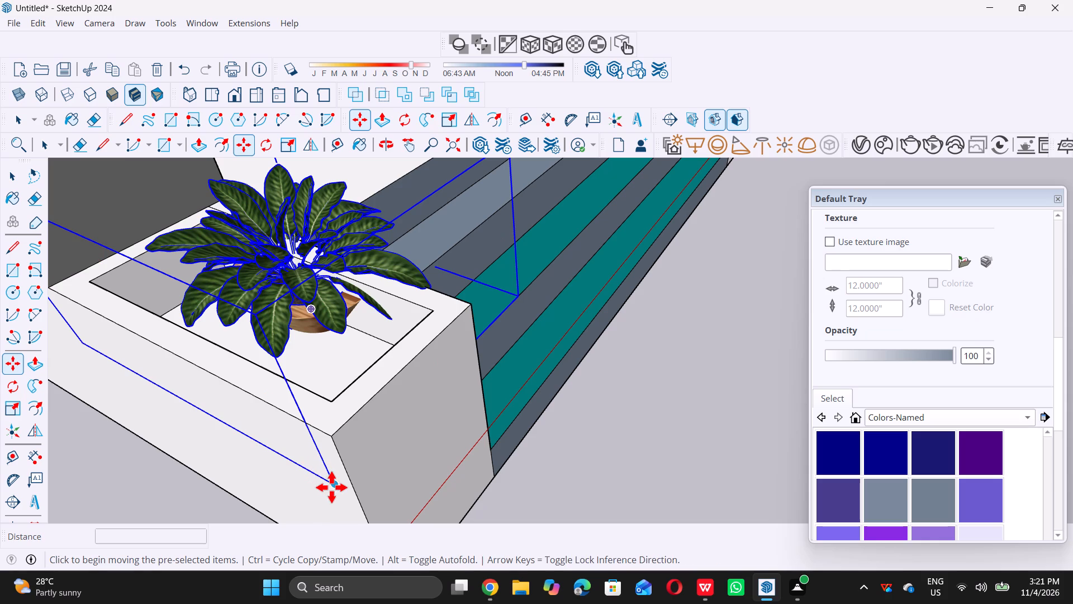
pyautogui.click(333, 487)
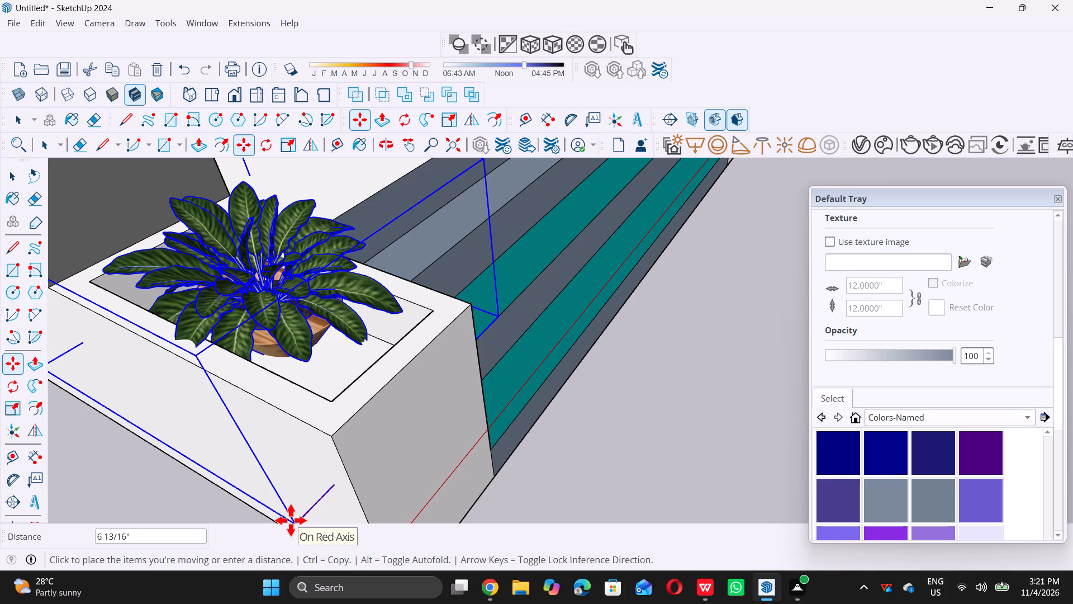
pyautogui.click(291, 520)
pyautogui.press('space')
pyautogui.scroll(-4, 301, 502)
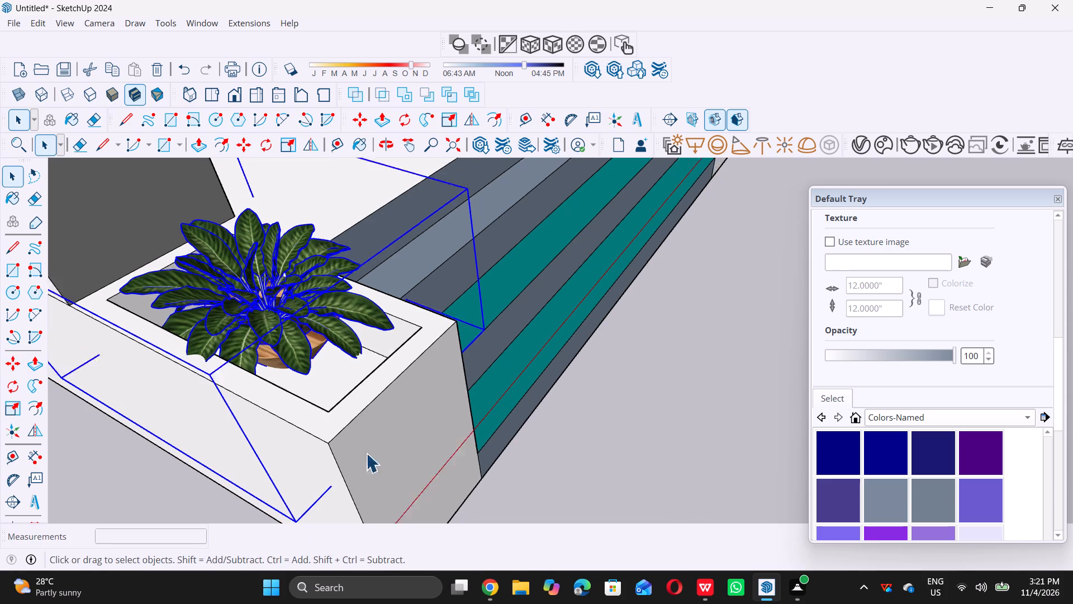
pyautogui.scroll(-8, 366, 453)
pyautogui.doubleClick(518, 467)
# Scale the potted plant in the planter to about 1.07 along the green axis.
pyautogui.scroll(-7, 533, 436)
pyautogui.moveTo(440, 475); pyautogui.dragTo(509, 440, button='middle')
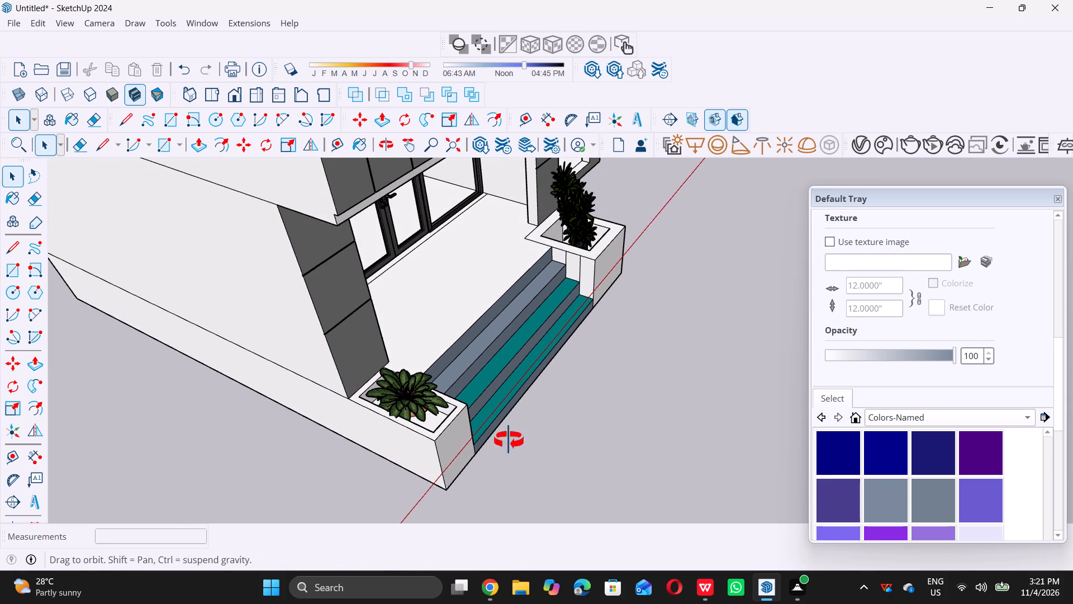
pyautogui.moveTo(509, 440); pyautogui.dragTo(511, 431, button='middle')
pyautogui.scroll(13, 445, 437)
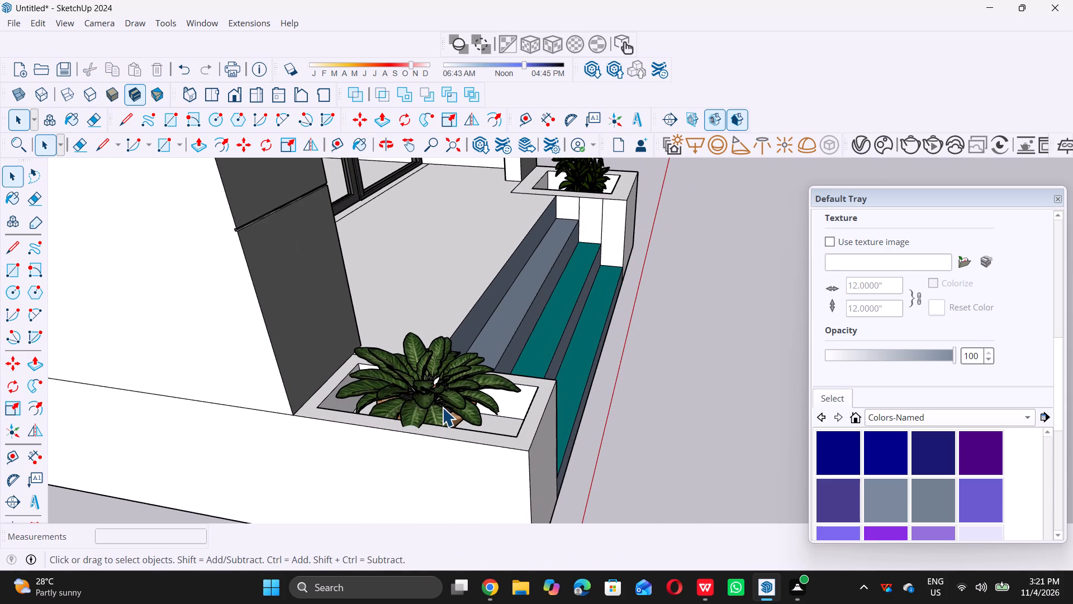
pyautogui.click(442, 407)
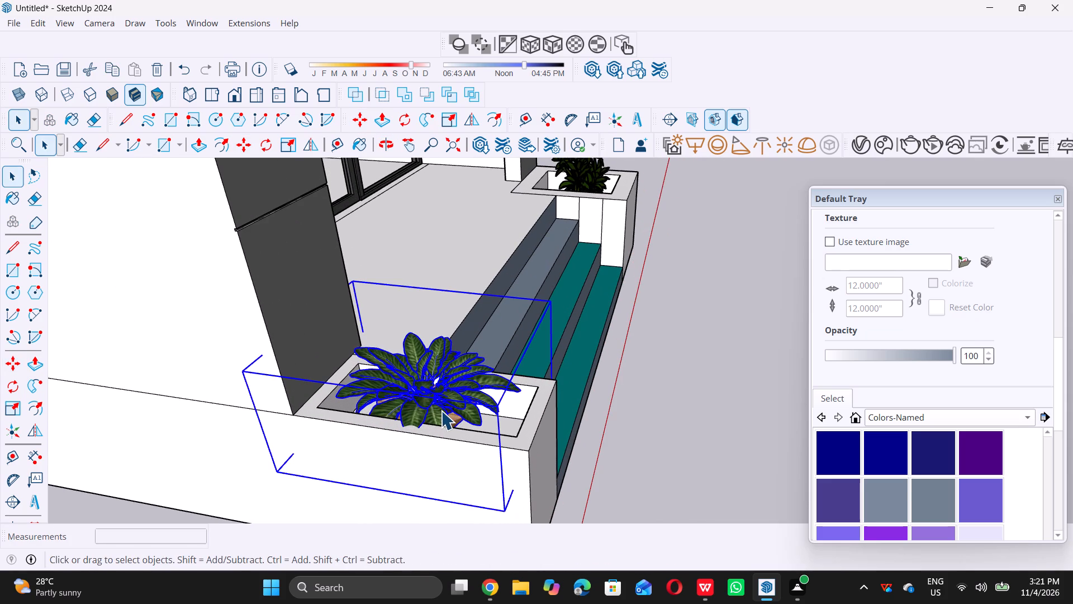
pyautogui.press('s')
pyautogui.click(528, 397)
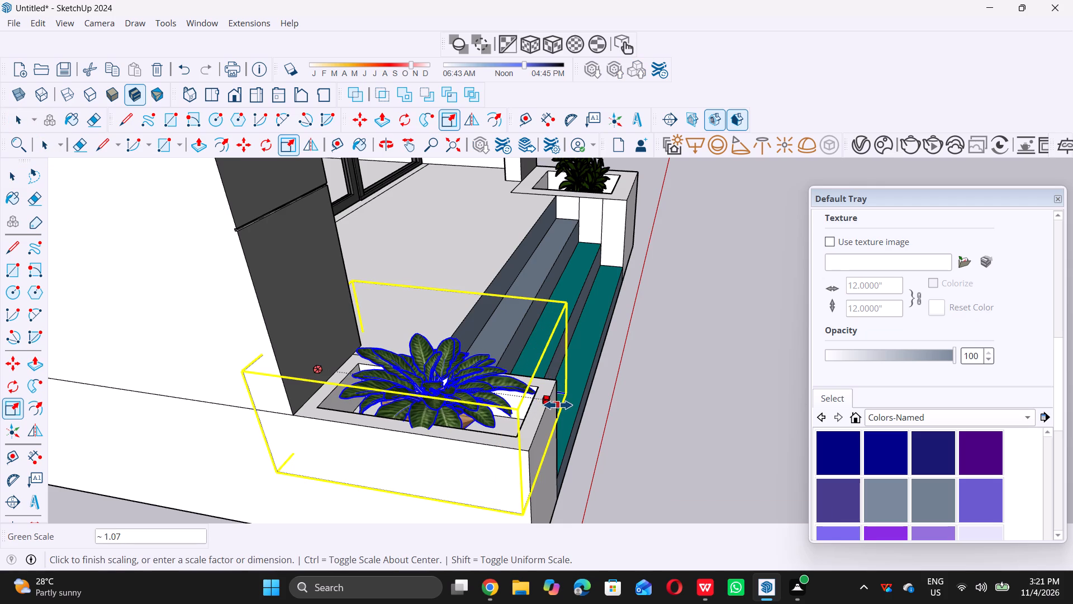
pyautogui.click(558, 405)
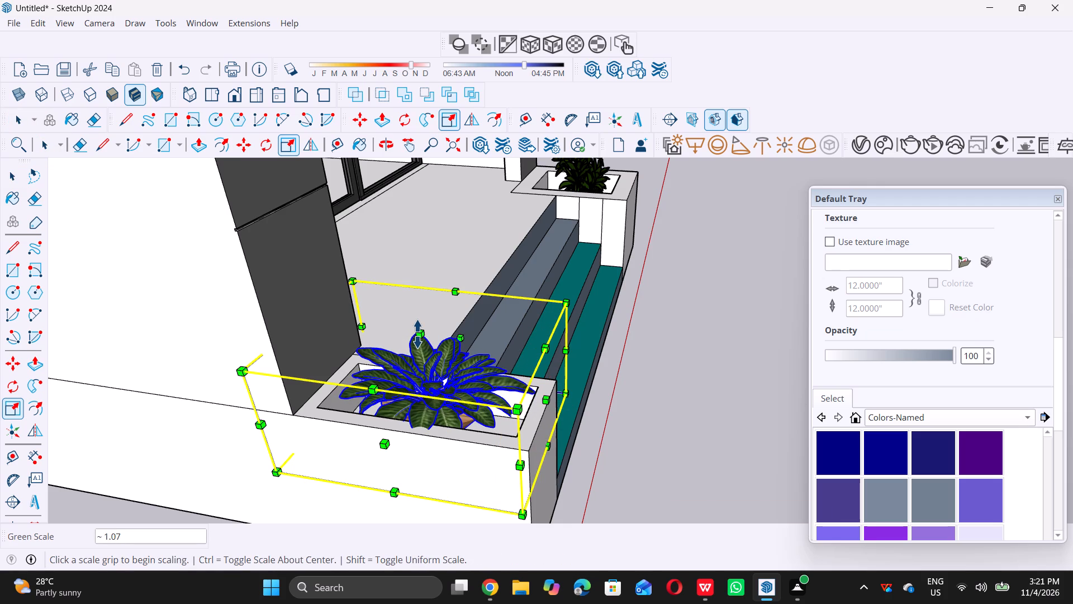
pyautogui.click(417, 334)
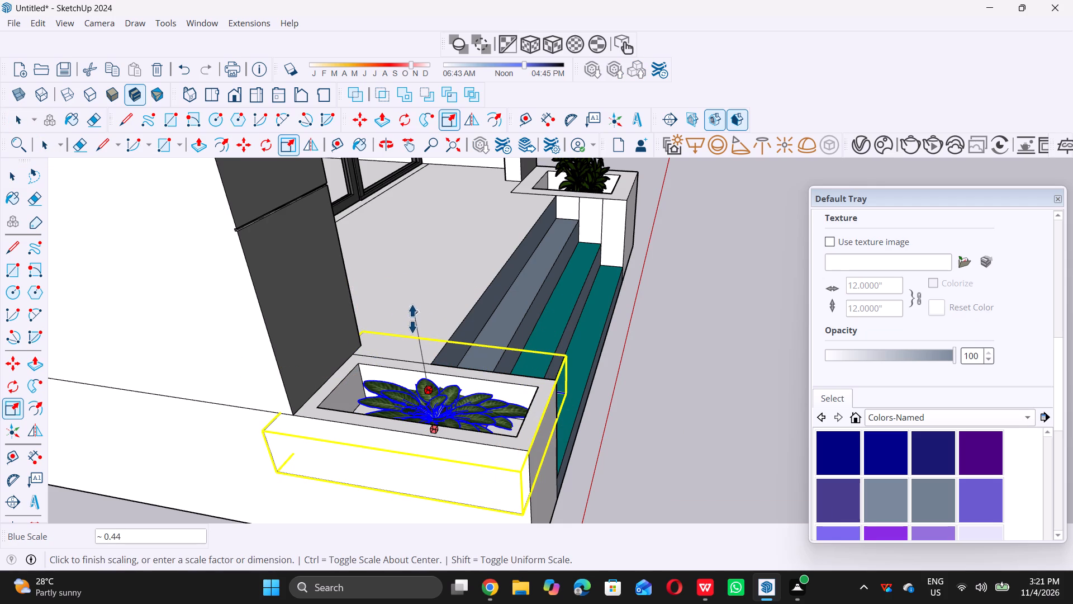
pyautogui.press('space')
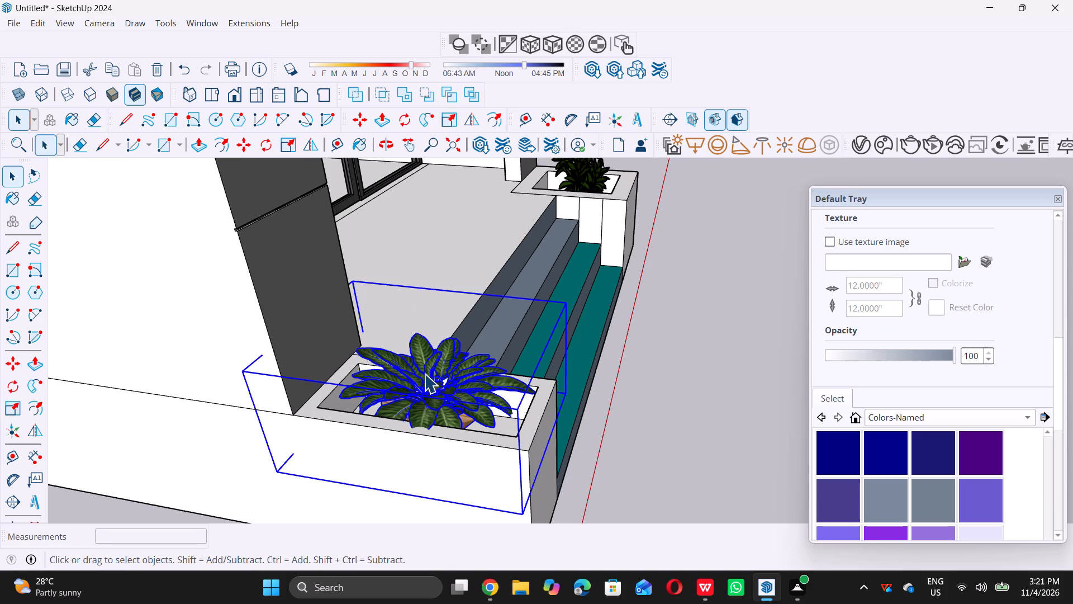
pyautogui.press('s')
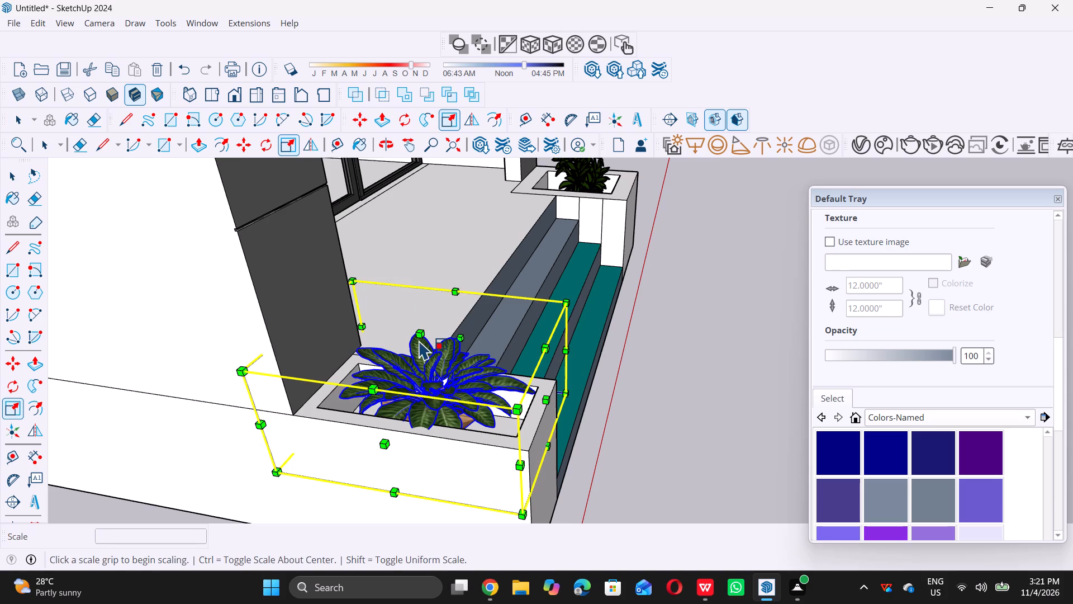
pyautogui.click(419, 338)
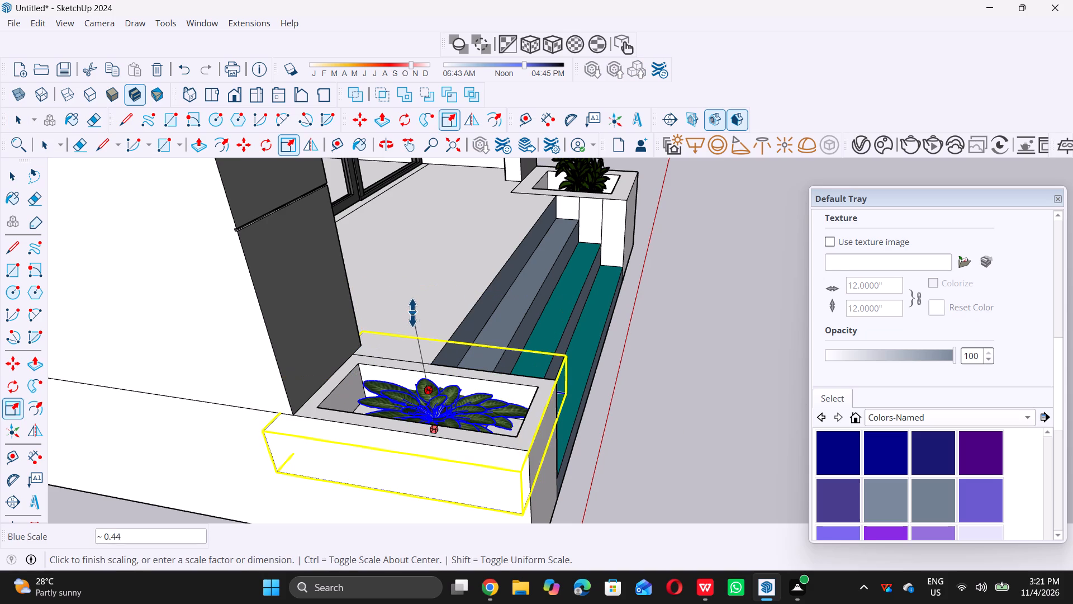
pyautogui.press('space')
# Examine the entrance from the front and side to check the plants in both planters flanking the stairs.
pyautogui.scroll(-8, 396, 327)
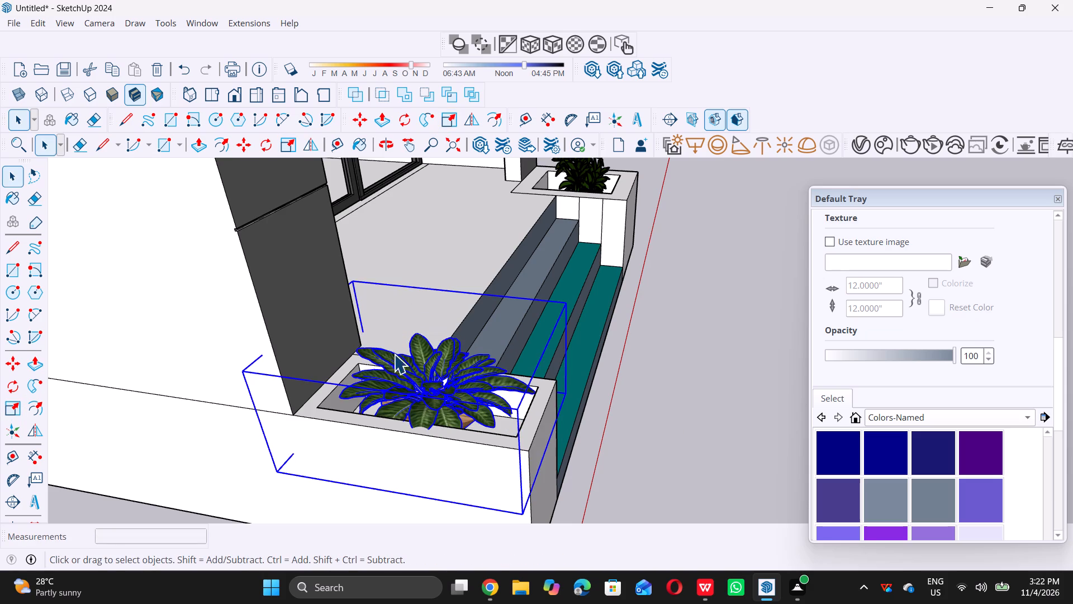
pyautogui.scroll(-4, 394, 354)
pyautogui.doubleClick(673, 414)
pyautogui.scroll(-6, 602, 408)
pyautogui.moveTo(594, 427); pyautogui.dragTo(379, 355, button='middle')
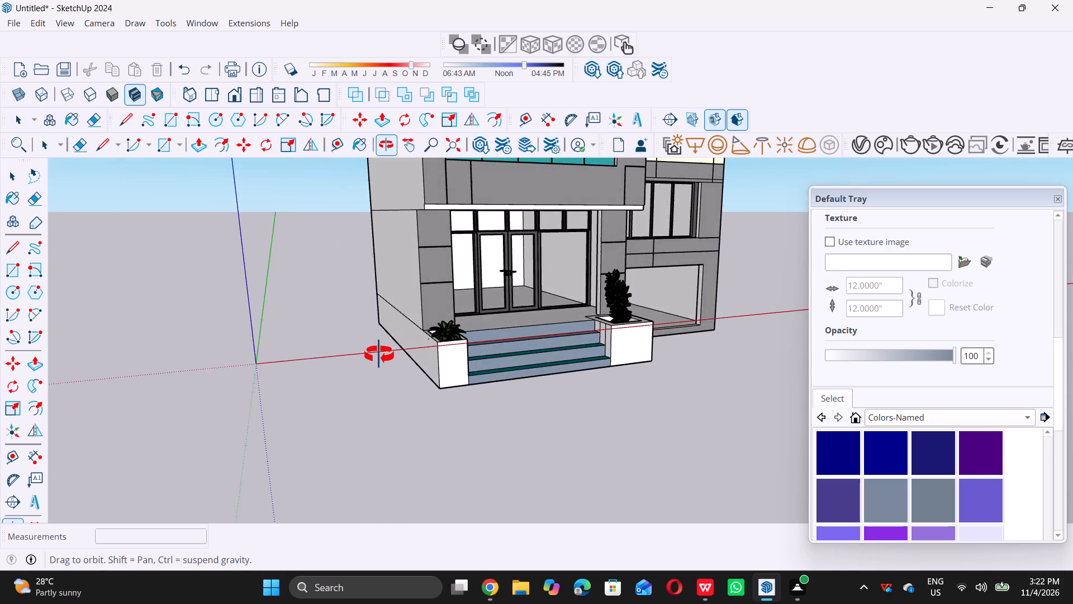
pyautogui.moveTo(379, 355); pyautogui.dragTo(233, 371, button='middle')
pyautogui.middleClick(233, 371)
pyautogui.scroll(1, 232, 372)
pyautogui.scroll(-6, 523, 386)
pyautogui.scroll(-5, 469, 400)
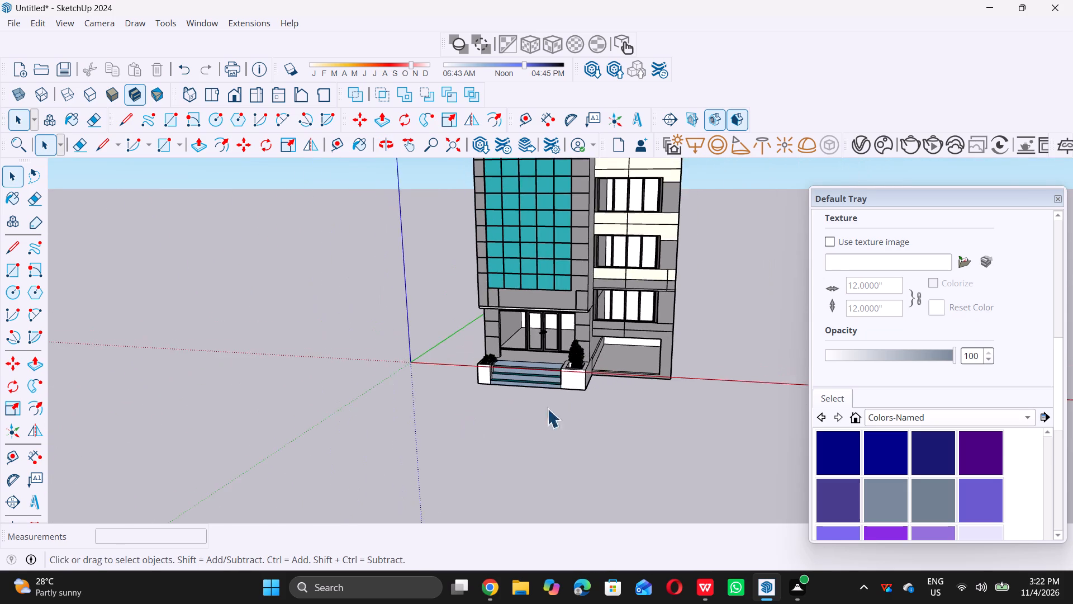
pyautogui.scroll(11, 587, 388)
pyautogui.scroll(7, 534, 374)
pyautogui.scroll(-7, 511, 377)
pyautogui.moveTo(514, 377); pyautogui.dragTo(514, 379, button='middle')
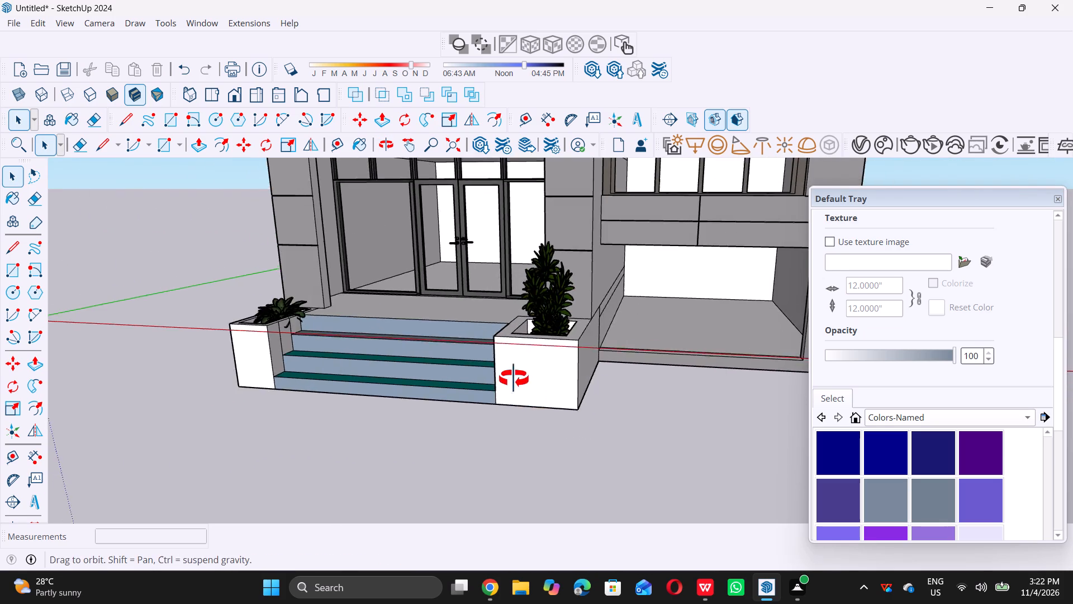
pyautogui.moveTo(514, 379); pyautogui.dragTo(530, 442, button='middle')
pyautogui.scroll(7, 269, 422)
pyautogui.scroll(-6, 196, 392)
pyautogui.moveTo(201, 402); pyautogui.dragTo(406, 393, button='middle')
pyautogui.scroll(1, 406, 393)
pyautogui.scroll(-9, 414, 377)
# Select the low leafy potted plant in the planter beside the stairs, at the building's plain side wall.
pyautogui.scroll(5, 322, 475)
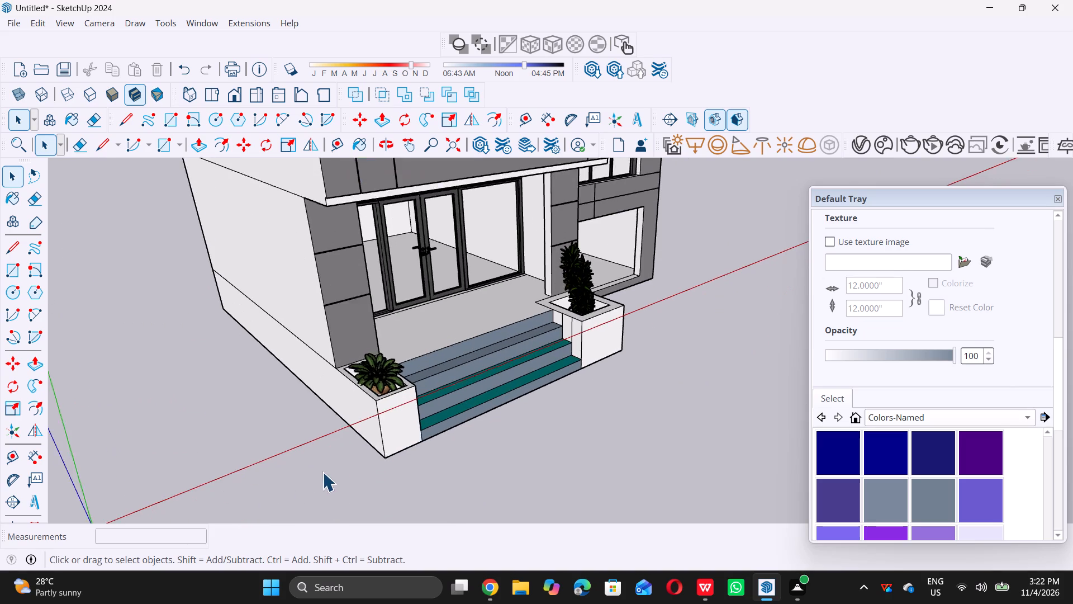
pyautogui.scroll(10, 330, 439)
pyautogui.doubleClick(445, 285)
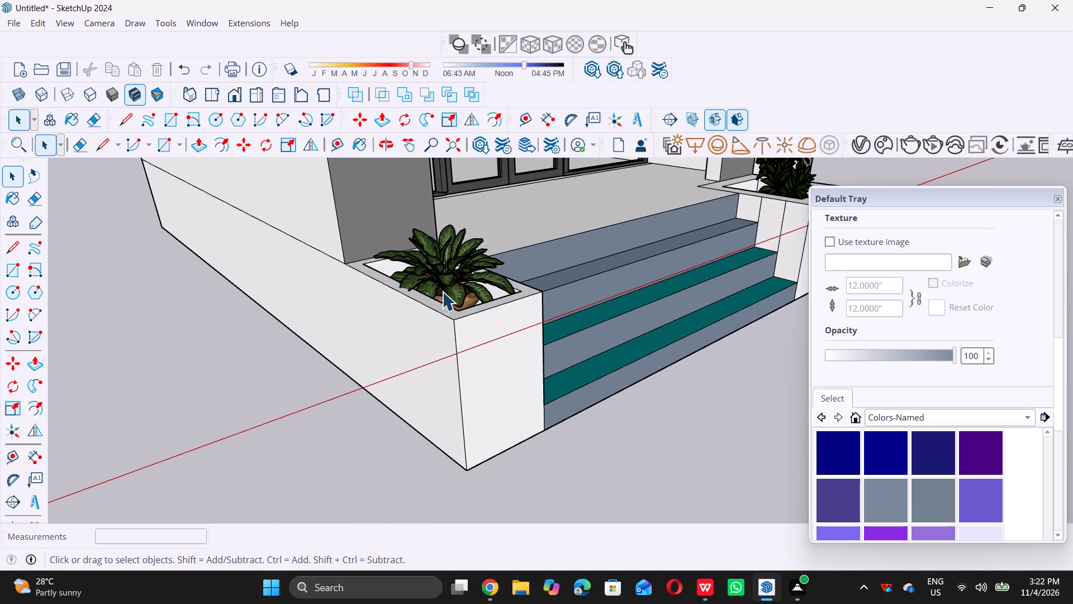
pyautogui.scroll(-6, 392, 351)
pyautogui.click(293, 443)
pyautogui.doubleClick(447, 286)
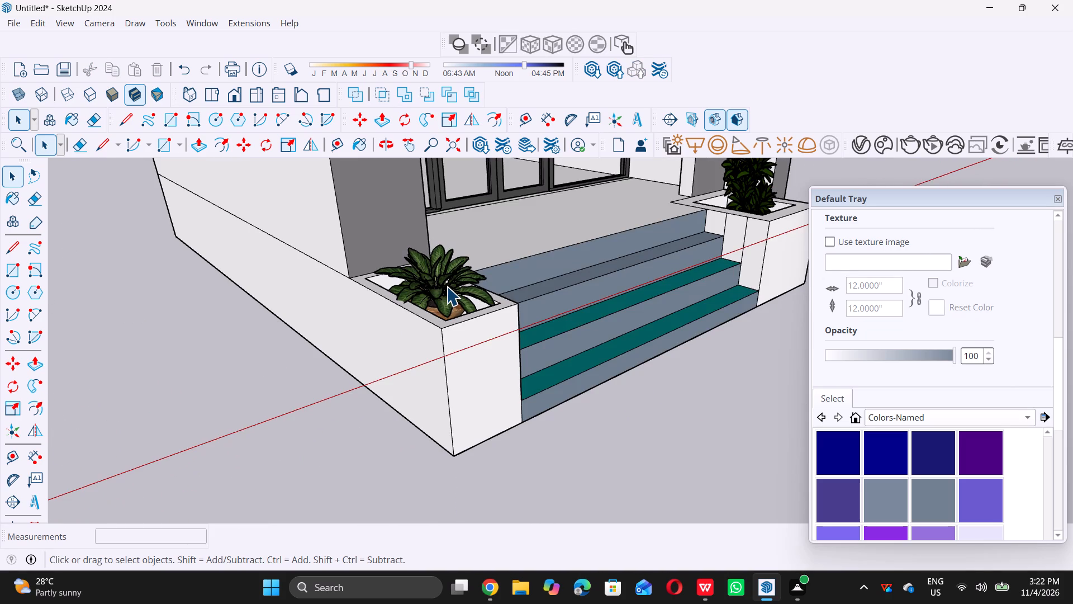
pyautogui.doubleClick(326, 390)
pyautogui.click(433, 294)
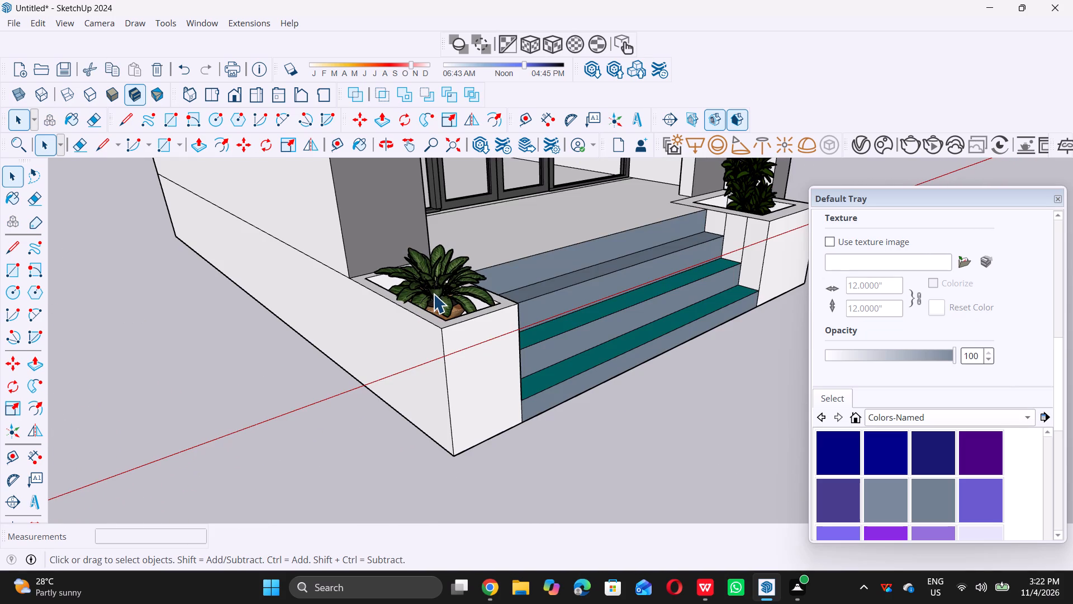
pyautogui.scroll(-8, 419, 363)
pyautogui.moveTo(347, 375); pyautogui.dragTo(435, 425, button='middle')
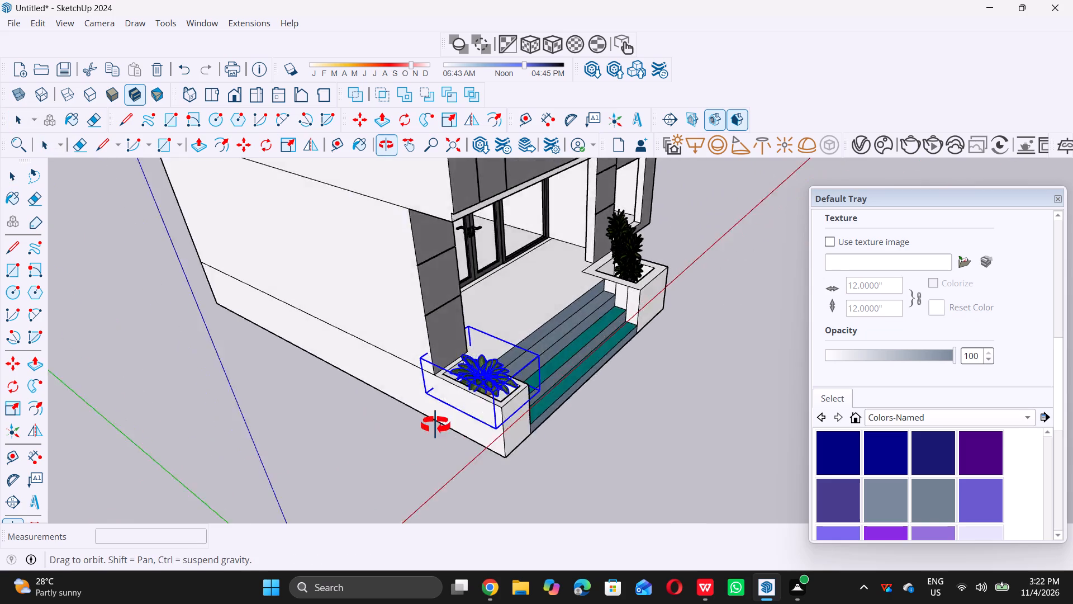
pyautogui.moveTo(435, 425); pyautogui.dragTo(473, 437, button='middle')
pyautogui.scroll(7, 544, 410)
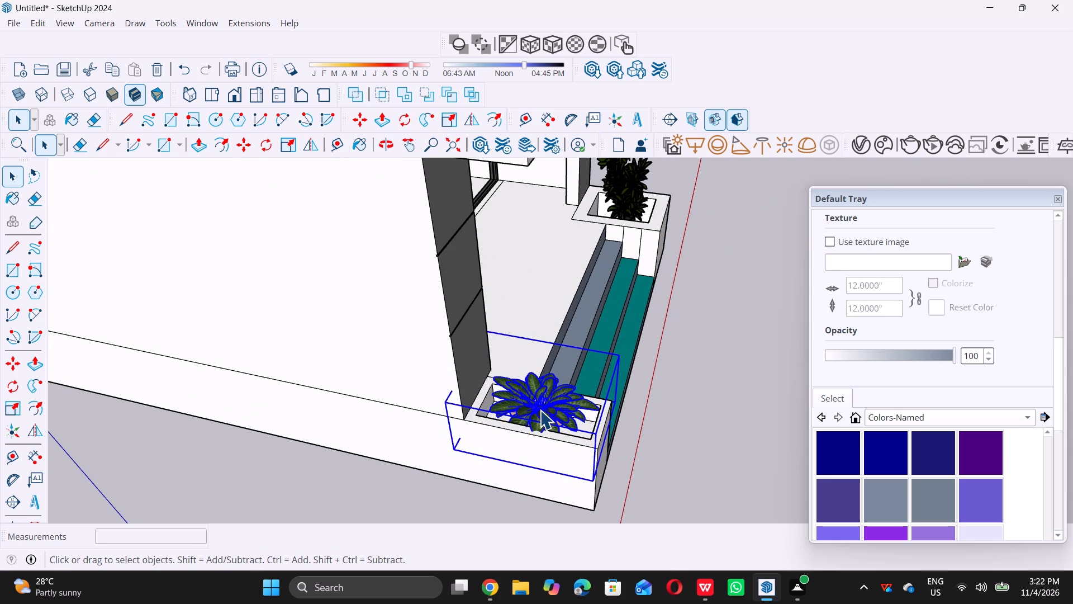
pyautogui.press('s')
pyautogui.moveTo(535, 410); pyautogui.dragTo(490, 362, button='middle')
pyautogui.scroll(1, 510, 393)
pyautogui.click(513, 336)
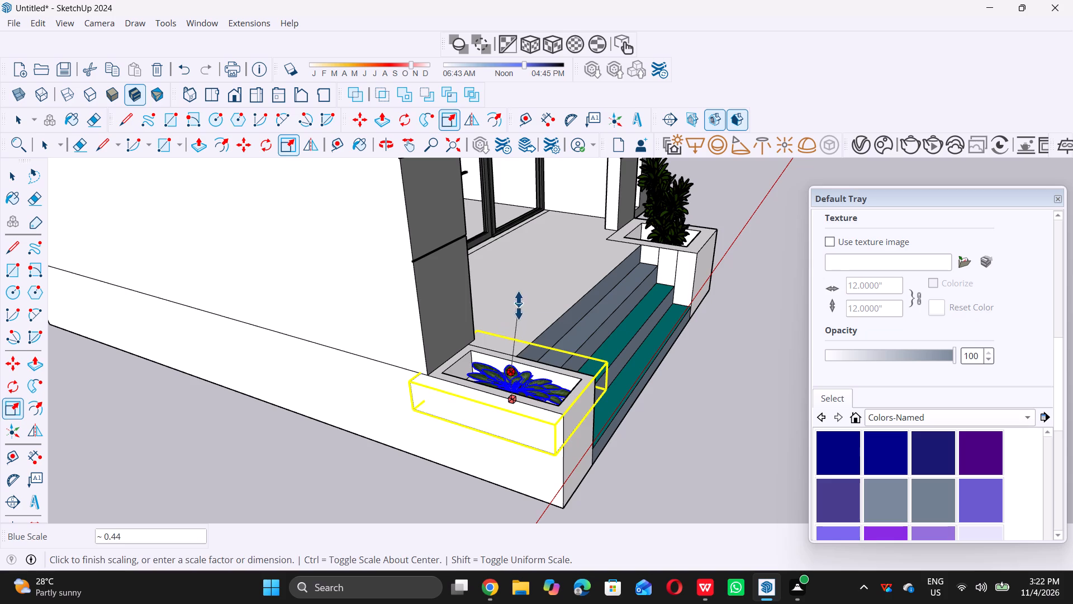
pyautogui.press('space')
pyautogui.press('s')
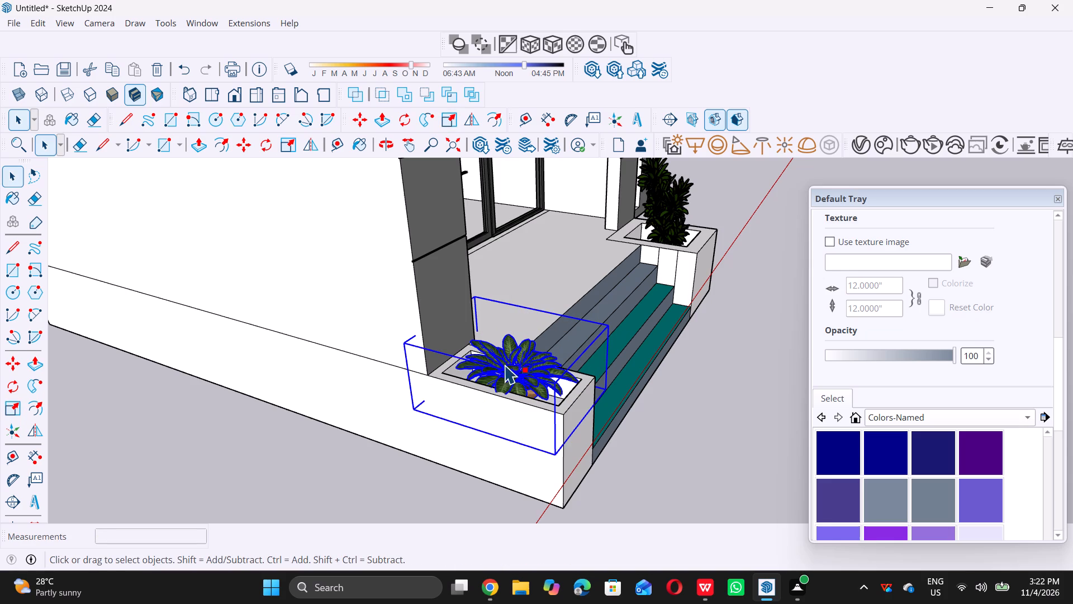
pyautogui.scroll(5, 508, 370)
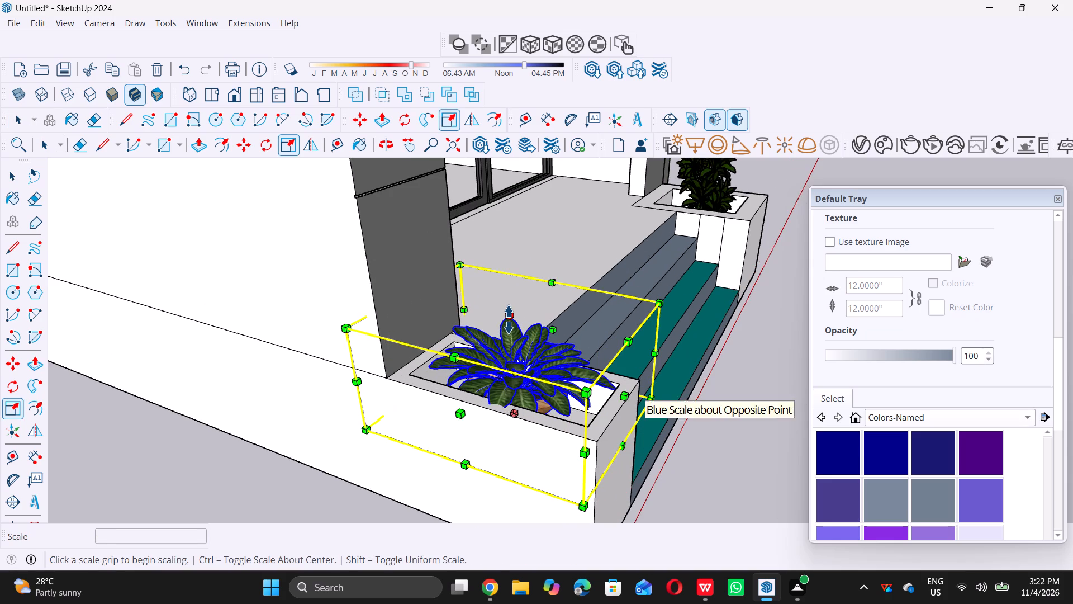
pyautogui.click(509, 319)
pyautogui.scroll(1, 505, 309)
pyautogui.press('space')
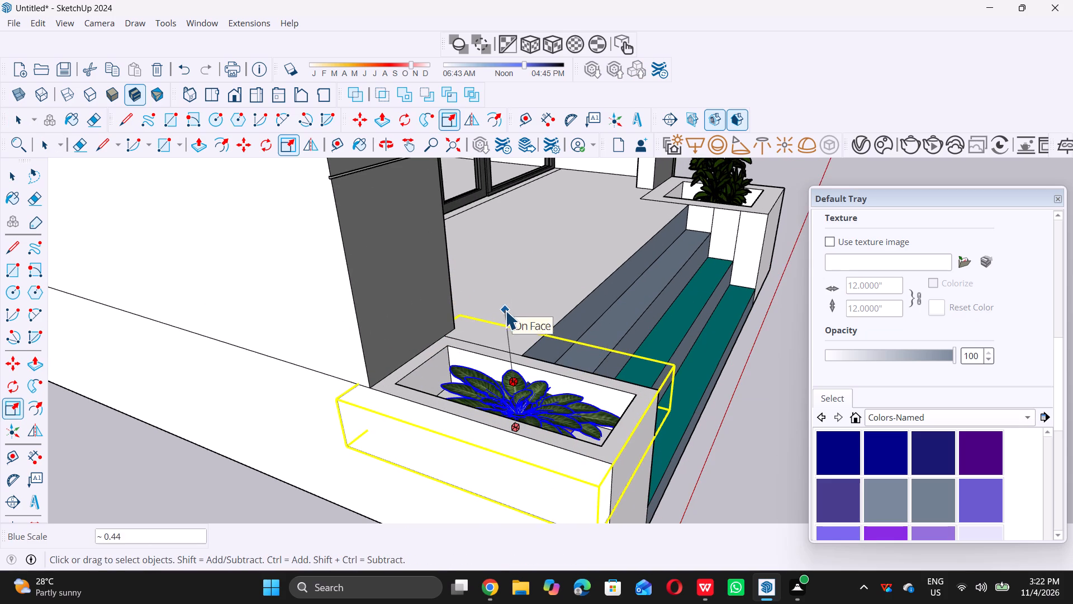
# Scale the low leafy potted plant to 1.46 along the blue axis, then deselect it.
pyautogui.scroll(-7, 513, 322)
pyautogui.moveTo(591, 398); pyautogui.dragTo(510, 340, button='middle')
pyautogui.moveTo(513, 353); pyautogui.dragTo(512, 348, button='middle')
pyautogui.scroll(4, 512, 348)
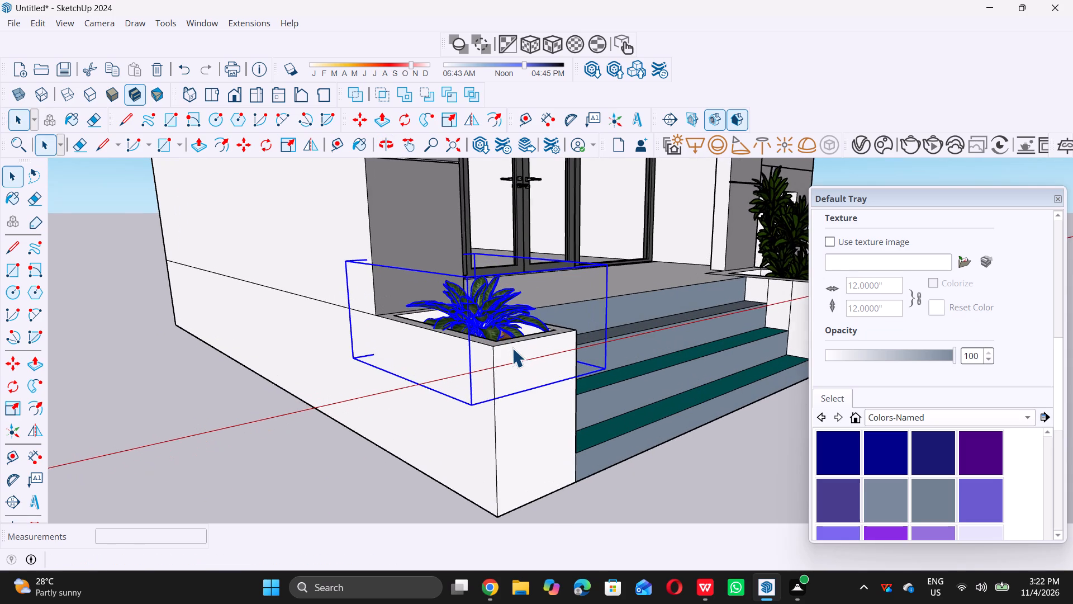
pyautogui.press('s')
pyautogui.click(463, 252)
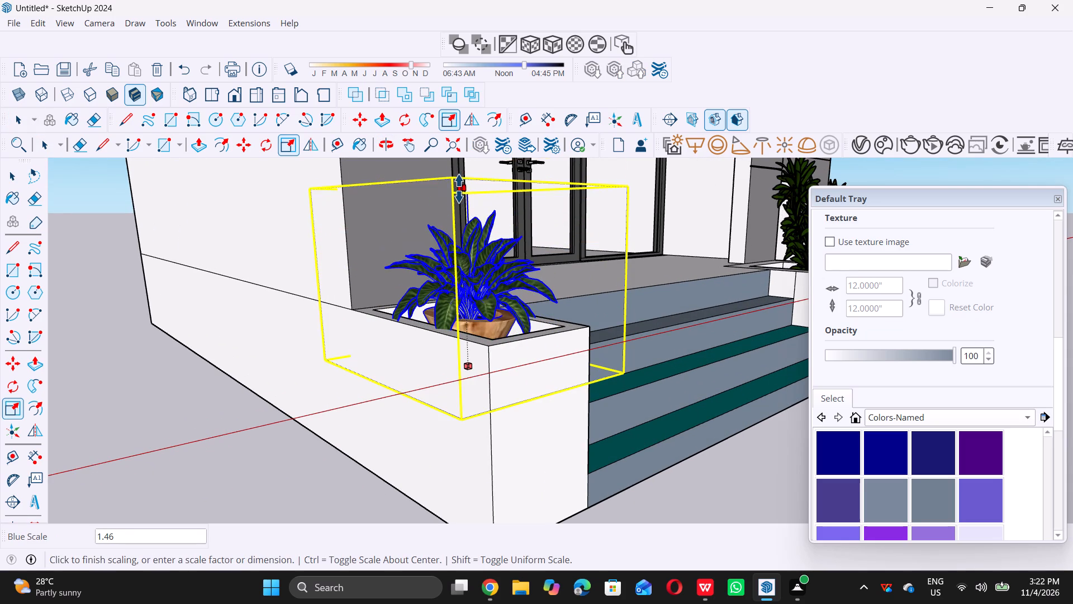
pyautogui.click(459, 188)
pyautogui.press('space')
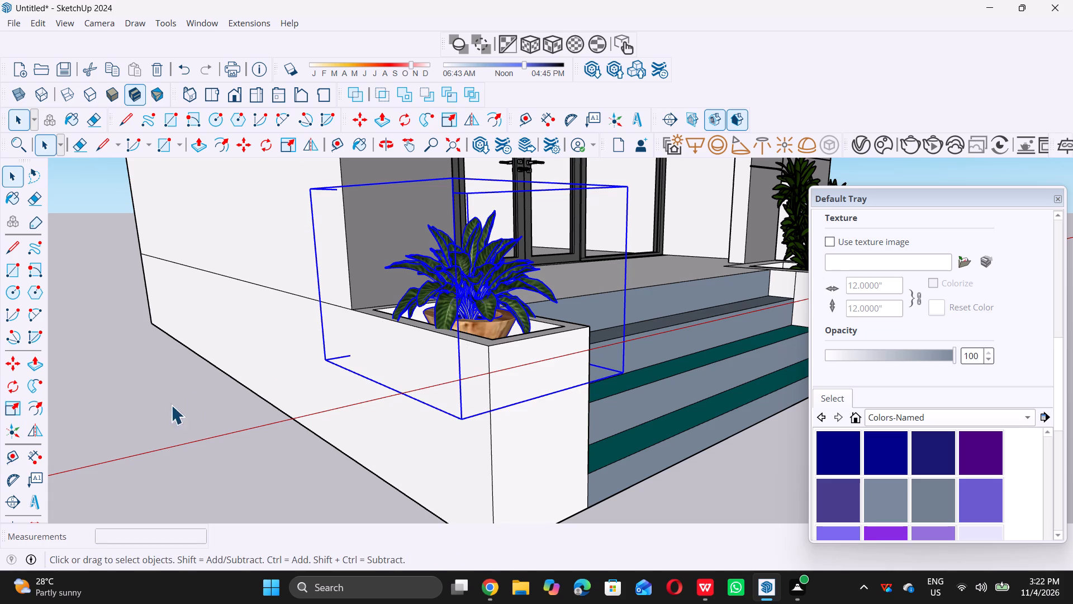
pyautogui.tripleClick(160, 404)
# Examine the entrance and the whole tower from the front to check the plants flanking the stairs.
pyautogui.scroll(-6, 278, 405)
pyautogui.scroll(-4, 462, 333)
pyautogui.moveTo(455, 359); pyautogui.dragTo(346, 412, button='middle')
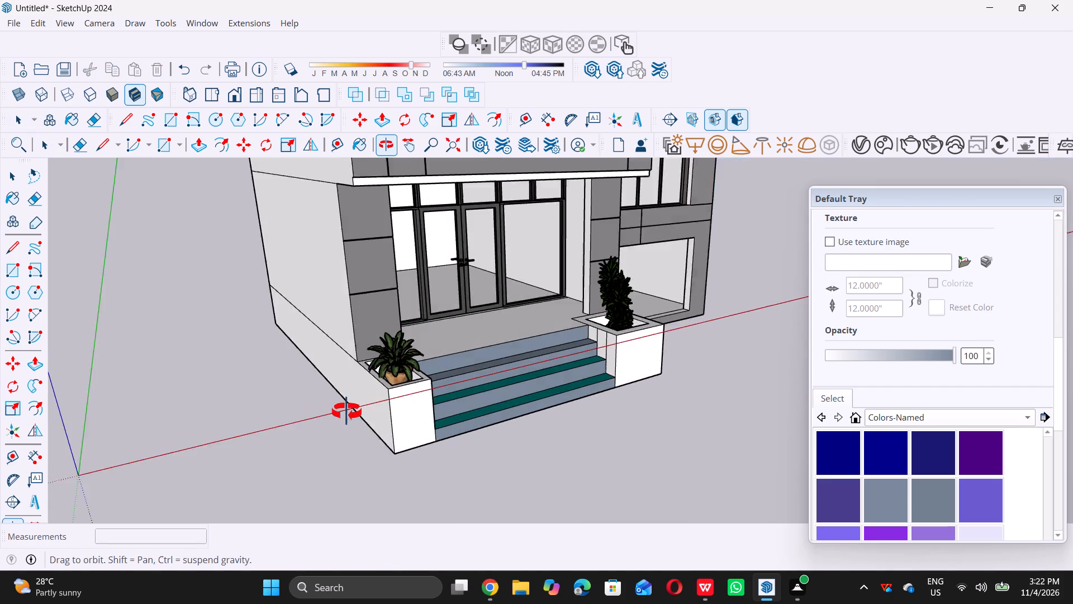
pyautogui.moveTo(346, 412); pyautogui.dragTo(323, 417, button='middle')
pyautogui.middleClick(321, 417)
pyautogui.scroll(-5, 264, 421)
pyautogui.scroll(-3, 326, 418)
pyautogui.scroll(-5, 497, 429)
pyautogui.moveTo(505, 438); pyautogui.dragTo(505, 431, button='middle')
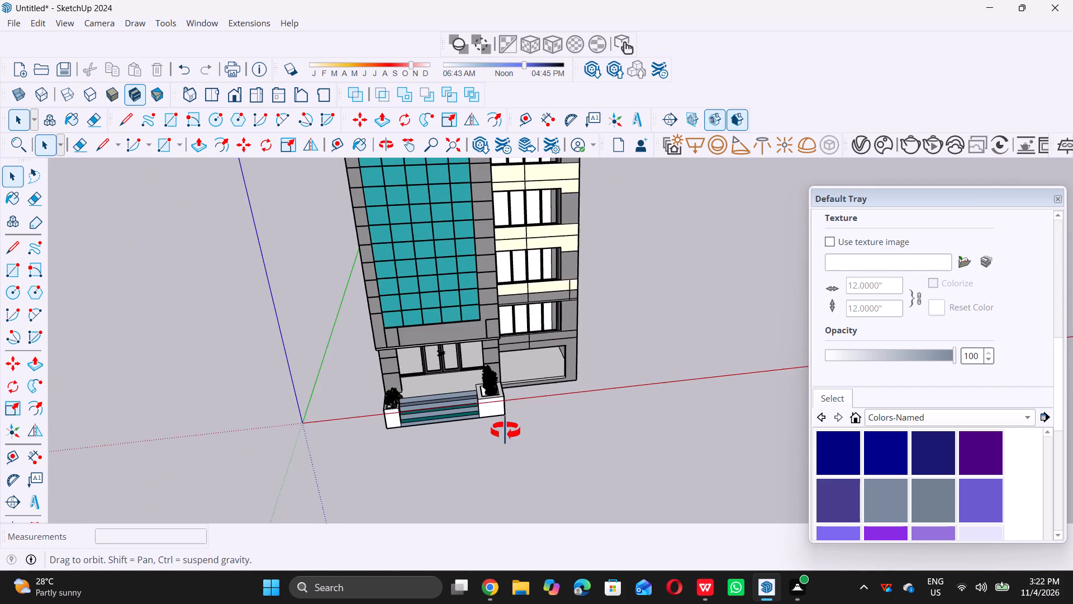
pyautogui.moveTo(505, 431); pyautogui.dragTo(488, 404, button='middle')
pyautogui.scroll(-20, 490, 416)
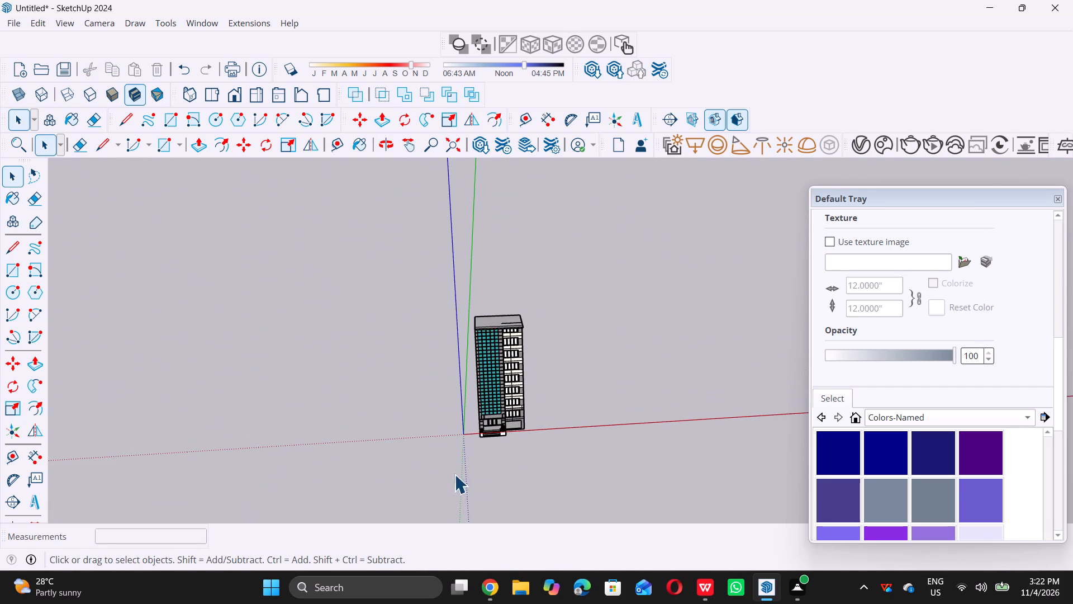
pyautogui.moveTo(453, 474); pyautogui.dragTo(482, 417, button='middle')
pyautogui.scroll(18, 486, 440)
pyautogui.scroll(4, 490, 459)
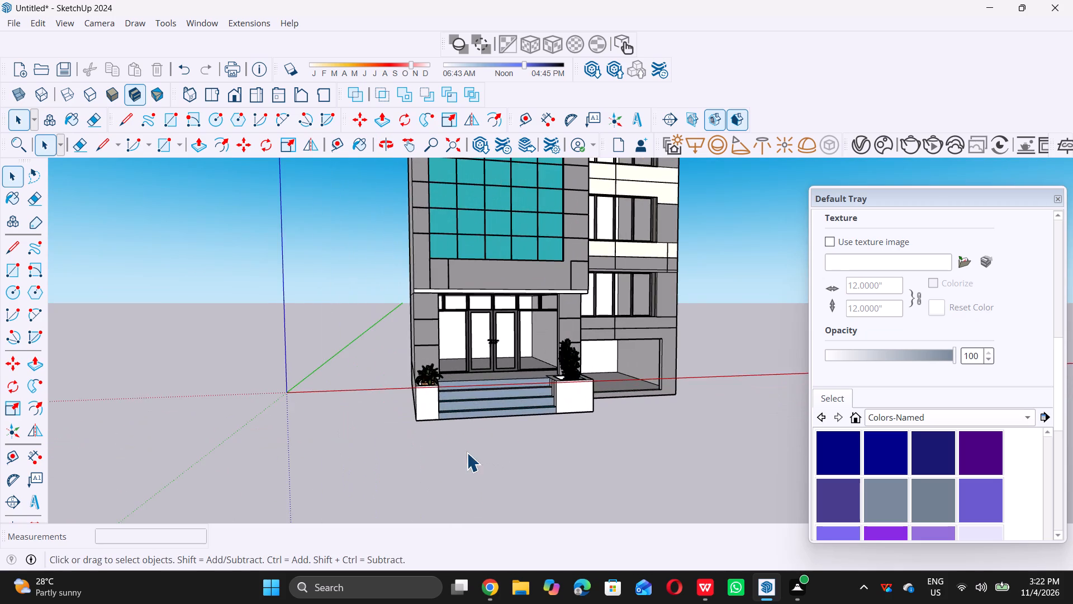
pyautogui.scroll(6, 463, 452)
pyautogui.moveTo(470, 450); pyautogui.dragTo(436, 416, button='middle')
pyautogui.moveTo(419, 403); pyautogui.dragTo(426, 419, button='middle')
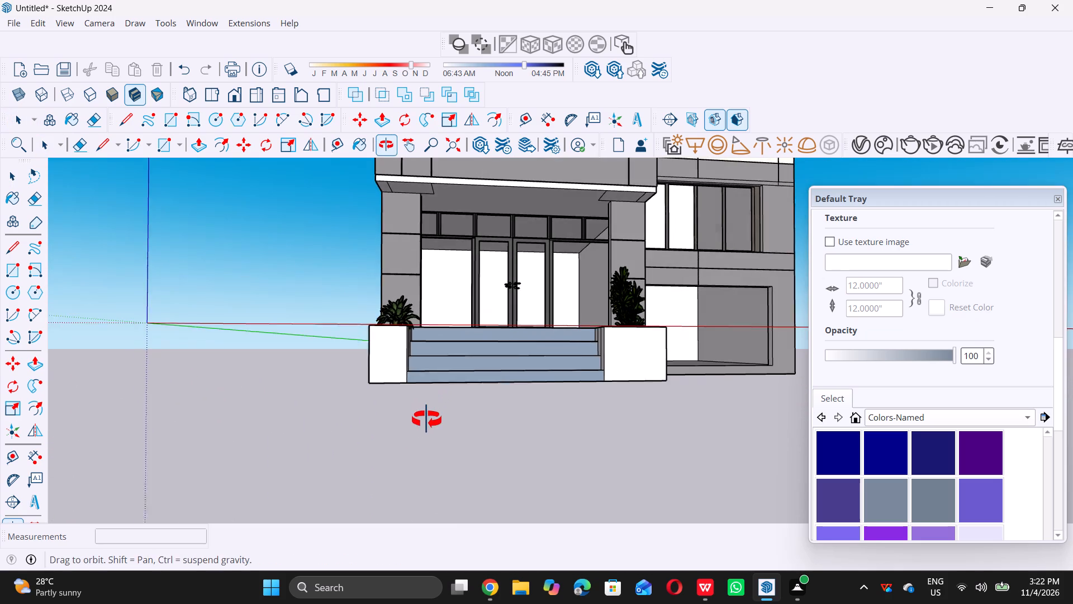
pyautogui.moveTo(426, 419); pyautogui.dragTo(432, 431, button='middle')
pyautogui.middleClick(432, 431)
pyautogui.scroll(7, 426, 432)
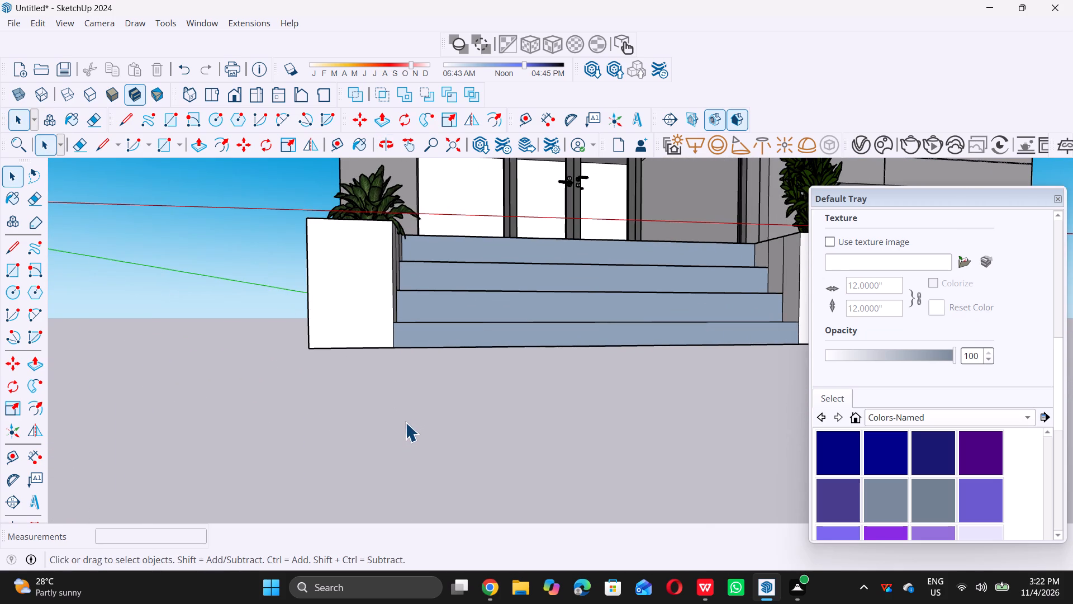
# Draw a vertical rotated rectangle hanging 9" down from the full 35' rear edge of the building's underside.
pyautogui.scroll(-6, 405, 419)
pyautogui.moveTo(467, 413); pyautogui.dragTo(499, 361, button='middle')
pyautogui.scroll(-14, 434, 394)
pyautogui.moveTo(454, 417); pyautogui.dragTo(491, 419, button='middle')
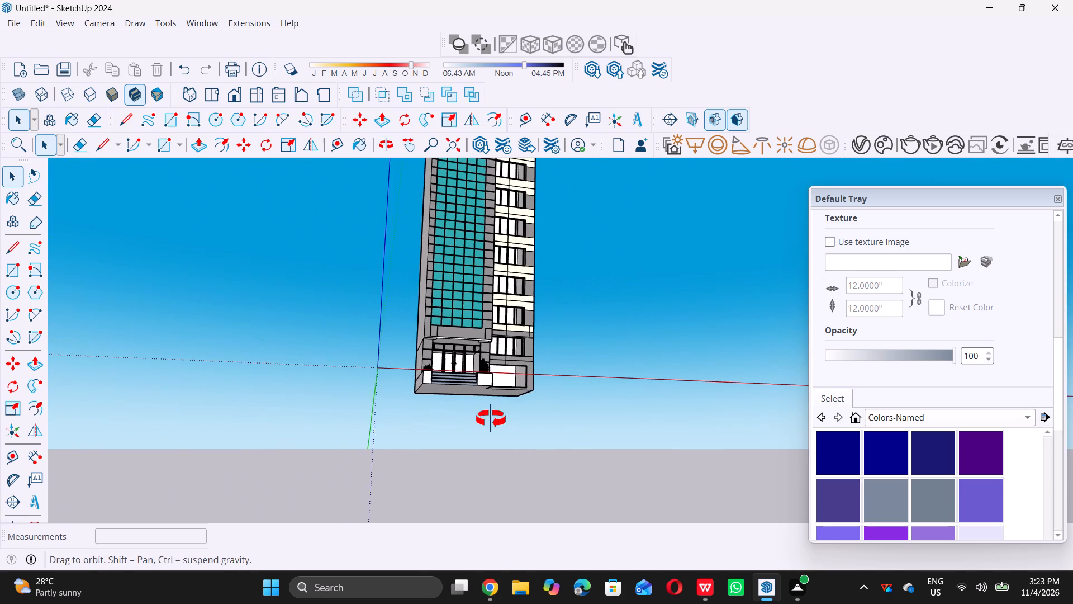
pyautogui.moveTo(491, 419); pyautogui.dragTo(661, 418, button='middle')
pyautogui.moveTo(379, 407); pyautogui.dragTo(529, 397, button='middle')
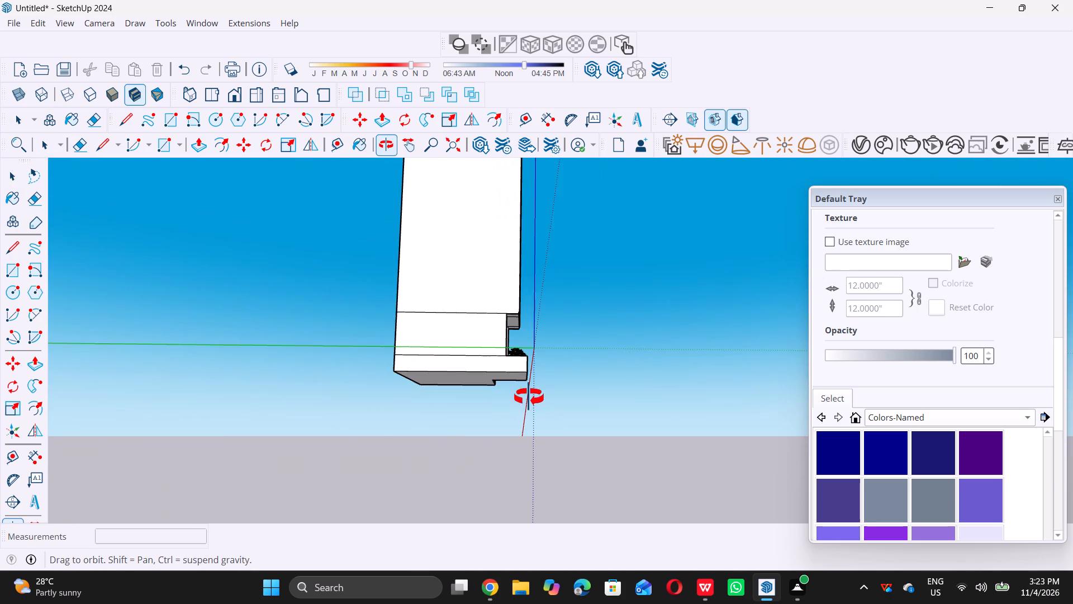
pyautogui.moveTo(529, 397); pyautogui.dragTo(515, 366, button='middle')
pyautogui.scroll(10, 414, 409)
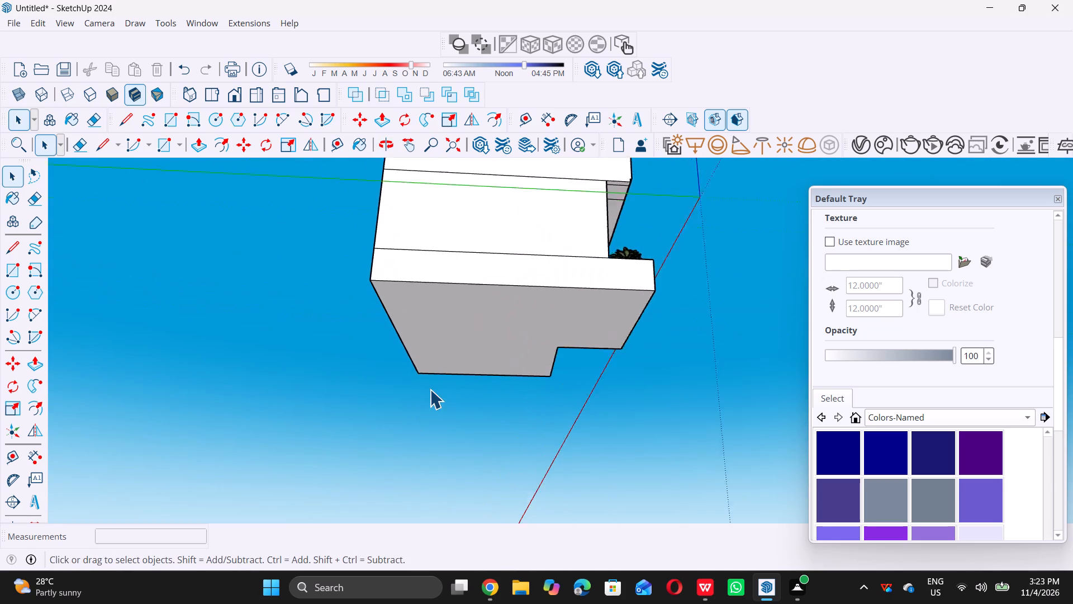
pyautogui.scroll(1, 430, 389)
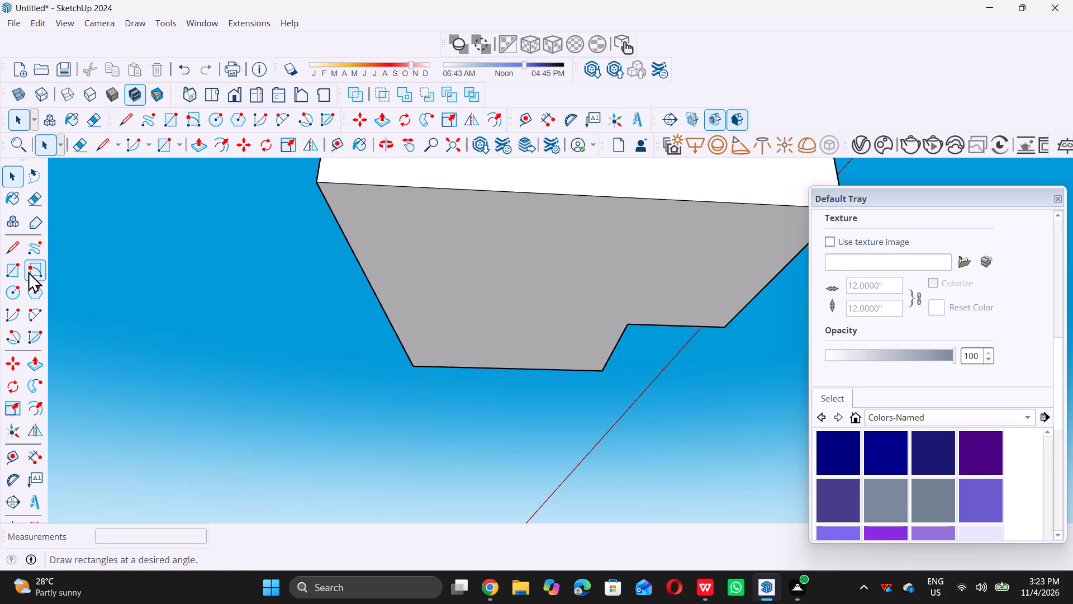
pyautogui.click(29, 271)
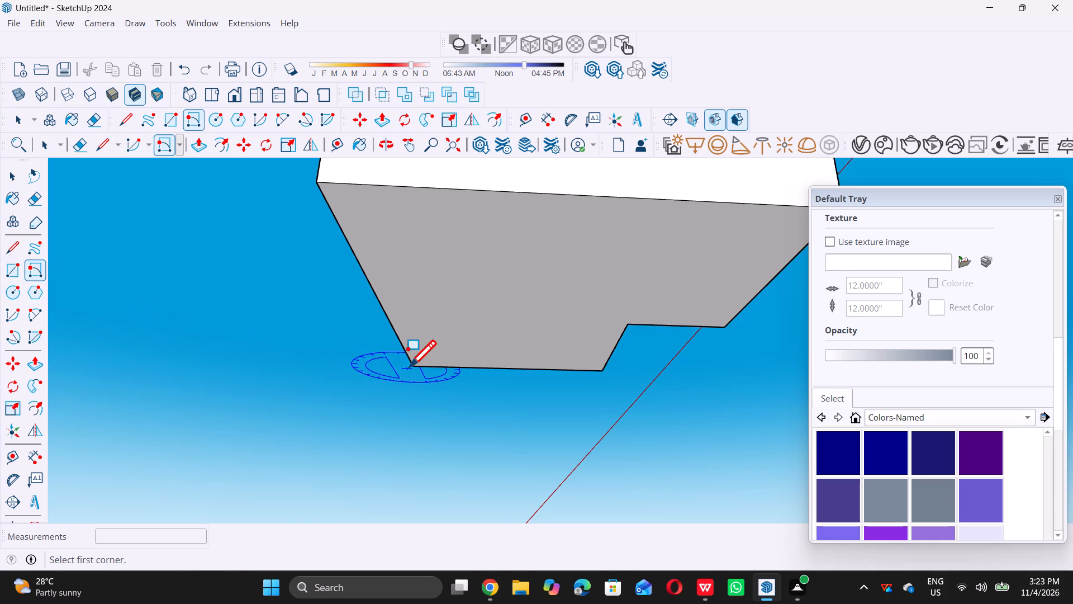
pyautogui.click(413, 363)
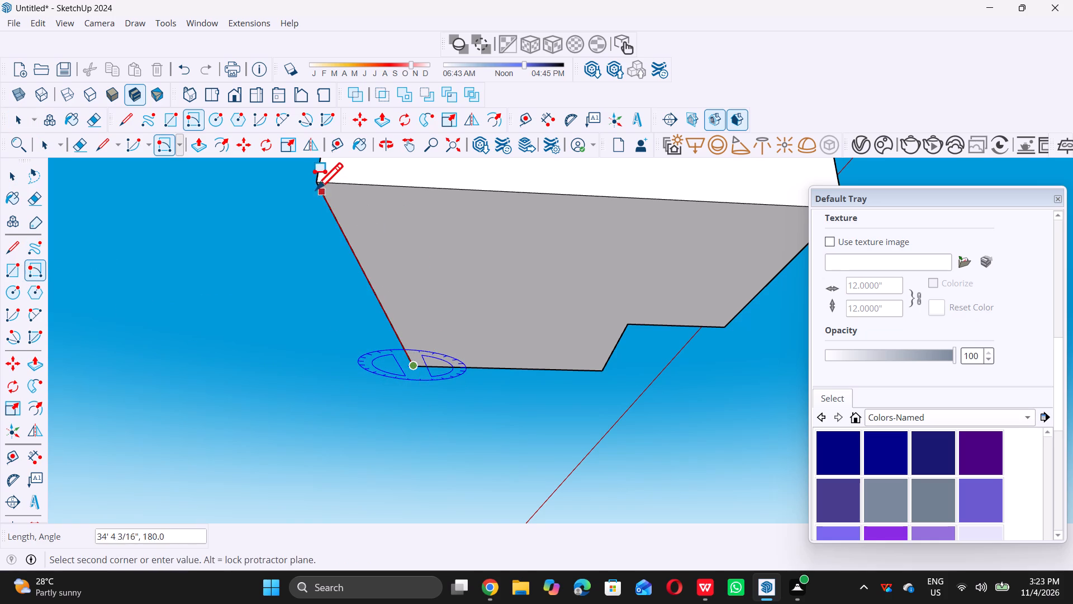
pyautogui.click(319, 183)
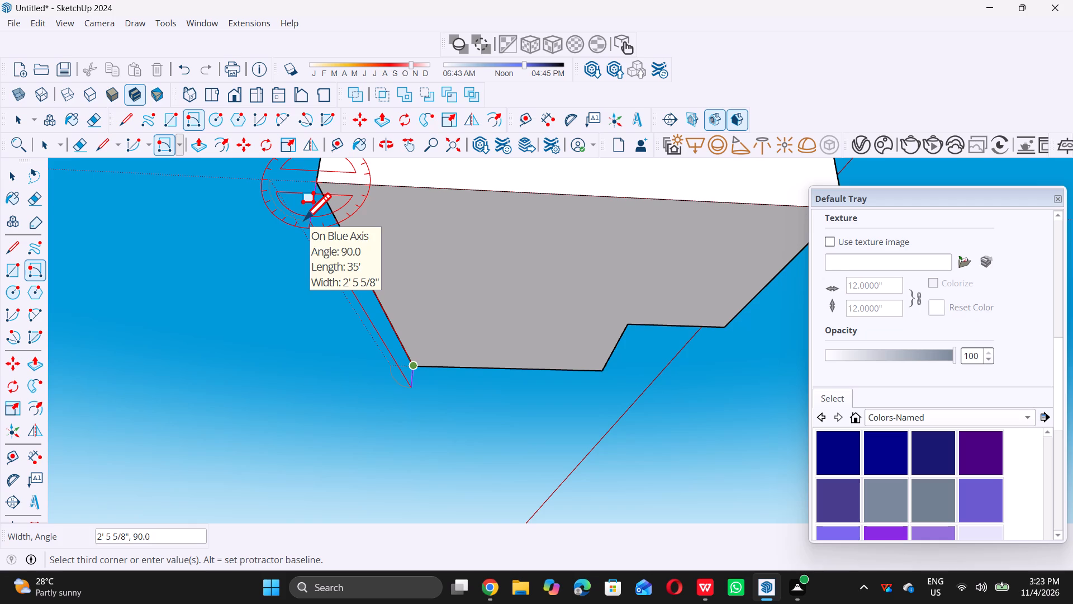
pyautogui.press('9')
pyautogui.hotkey('shift', '"')
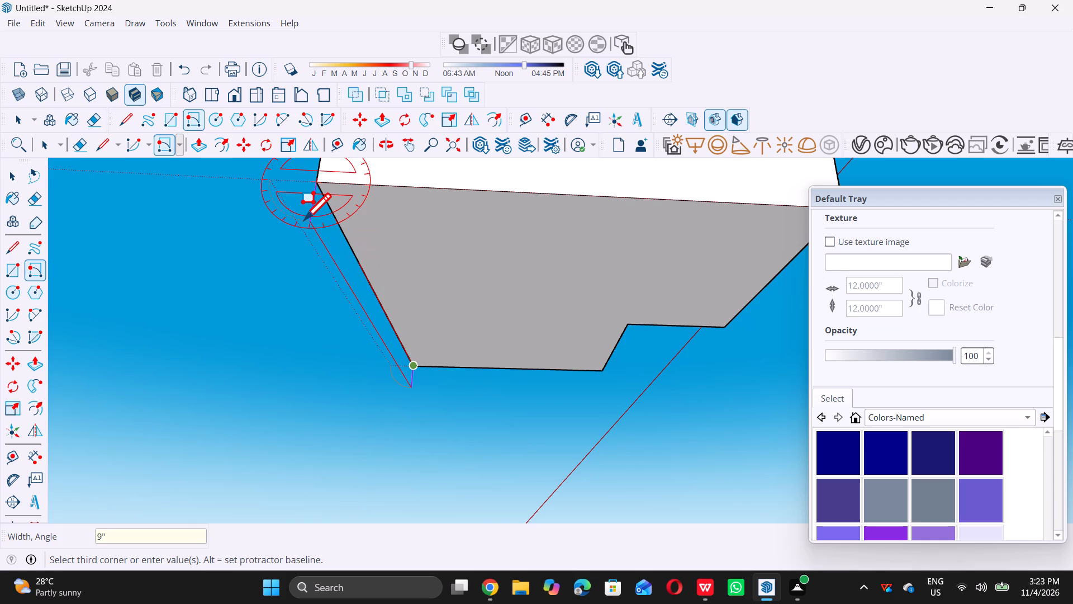
pyautogui.press('Return')
pyautogui.press('space')
pyautogui.scroll(-4, 137, 366)
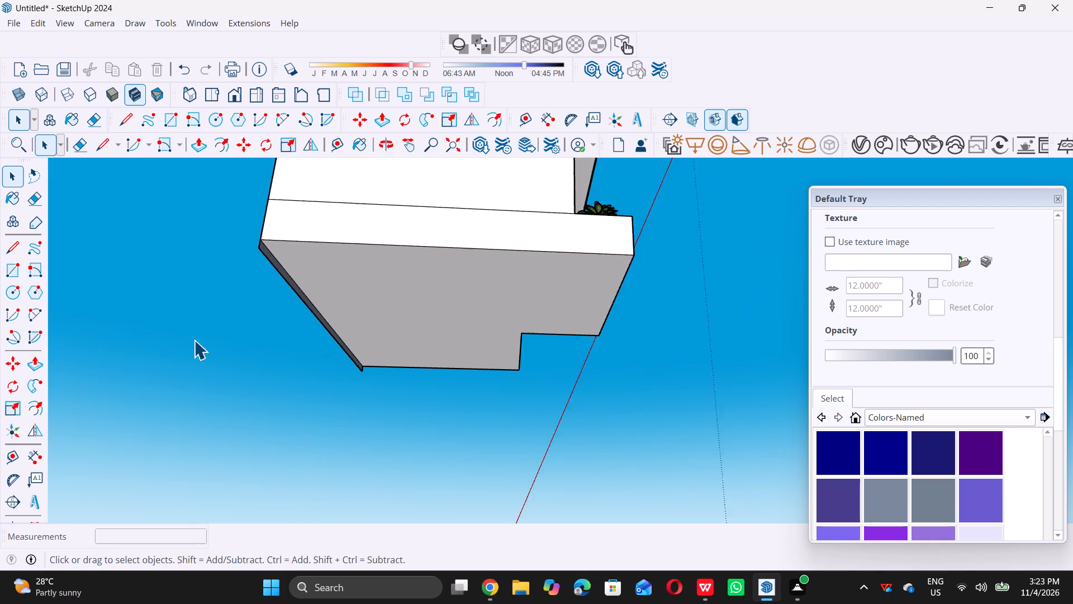
# Push/Pull the 9" rear strip about 46' beneath the building so the slab extends in front of the entrance stairs.
pyautogui.scroll(-6, 194, 340)
pyautogui.scroll(-3, 267, 368)
pyautogui.moveTo(219, 303); pyautogui.dragTo(232, 397, button='middle')
pyautogui.middleClick(232, 397)
pyautogui.scroll(2, 231, 394)
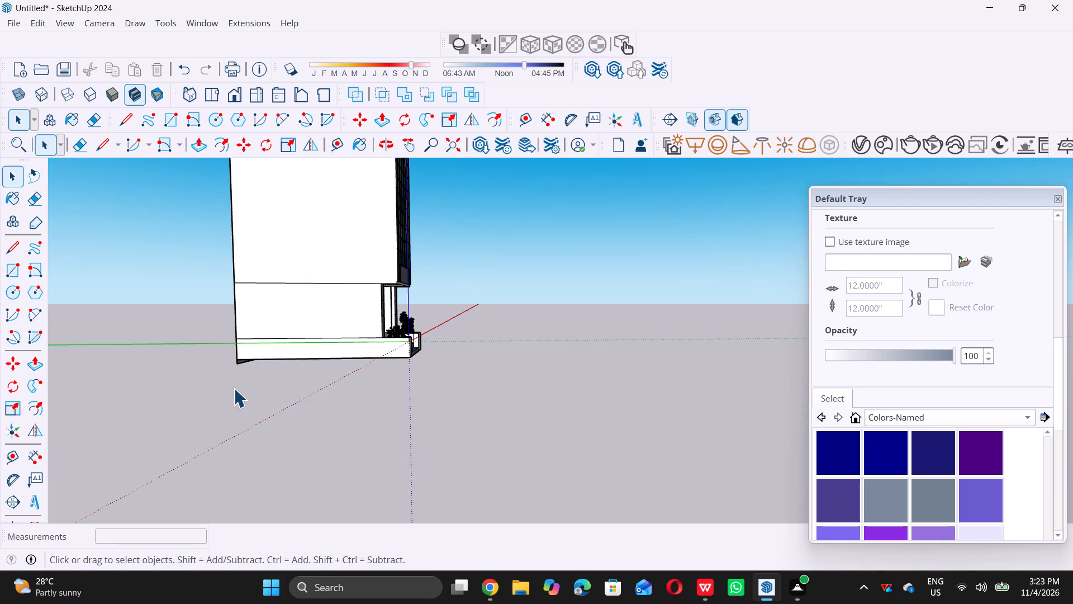
pyautogui.scroll(13, 234, 388)
pyautogui.scroll(9, 241, 350)
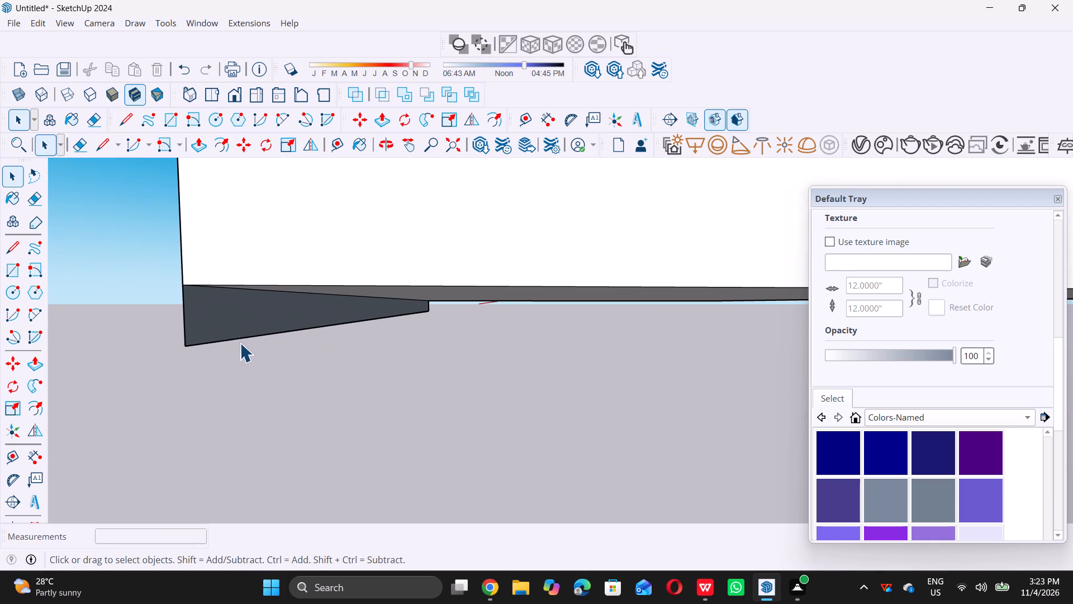
pyautogui.click(240, 330)
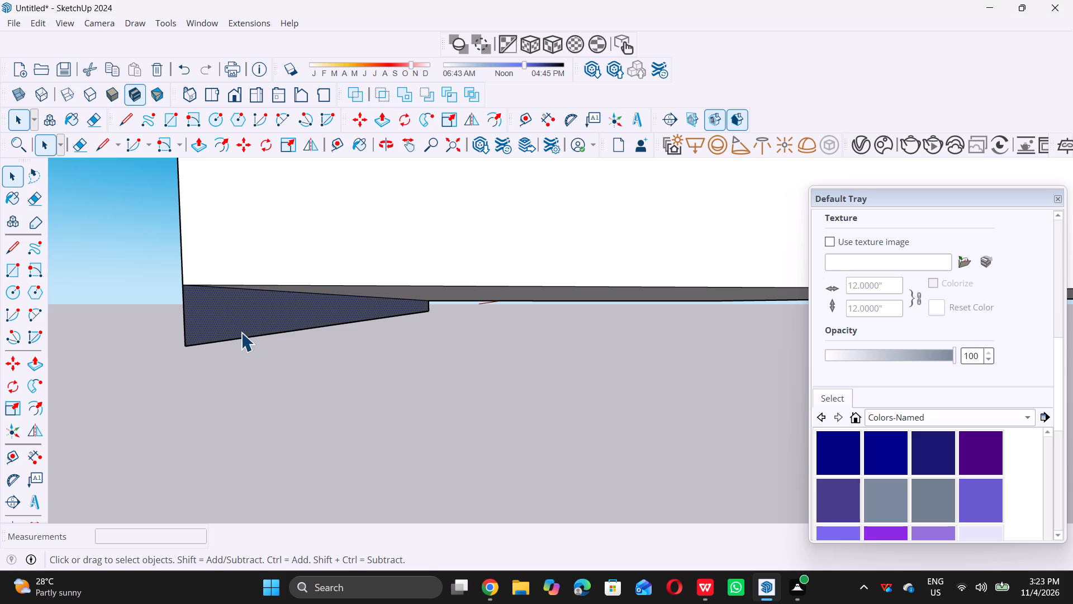
pyautogui.press('p')
pyautogui.click(241, 327)
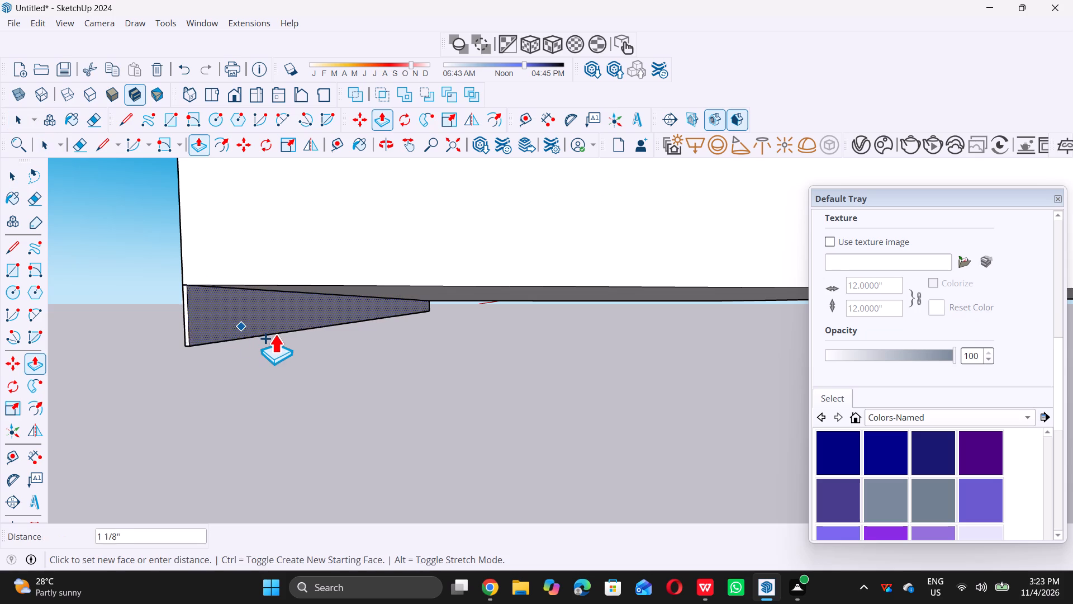
pyautogui.scroll(-19, 276, 334)
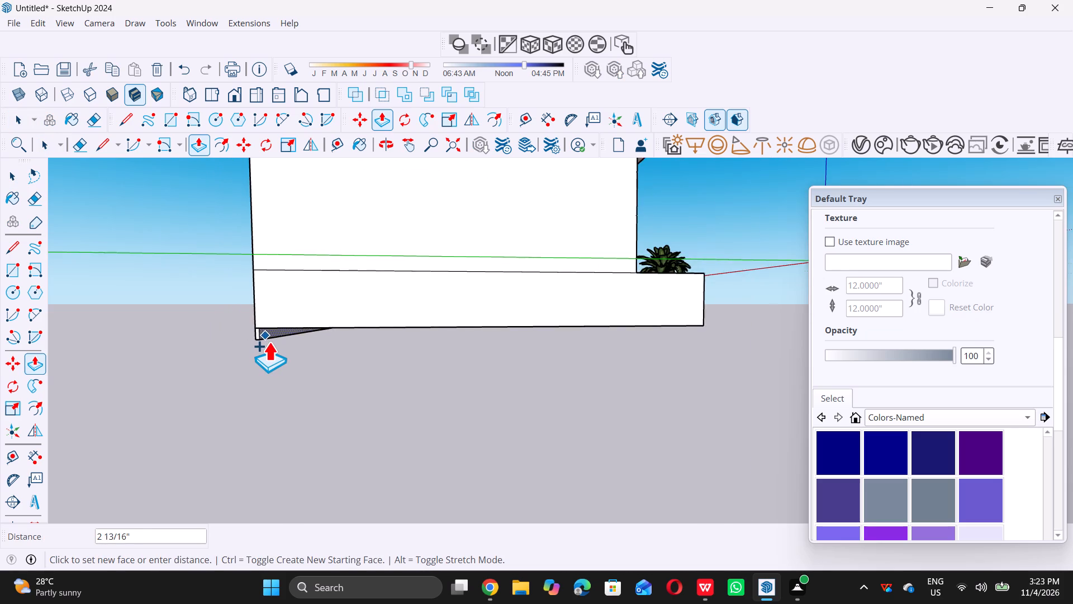
pyautogui.scroll(-1, 269, 342)
pyautogui.moveTo(645, 355); pyautogui.dragTo(559, 395, button='middle')
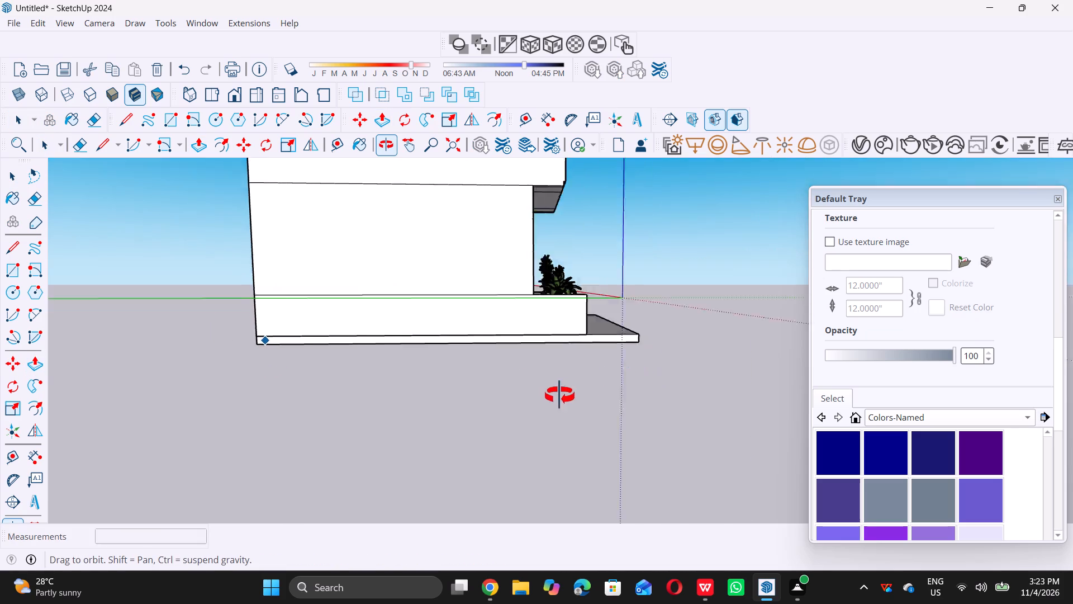
pyautogui.moveTo(559, 395); pyautogui.dragTo(442, 434, button='middle')
pyautogui.middleClick(442, 434)
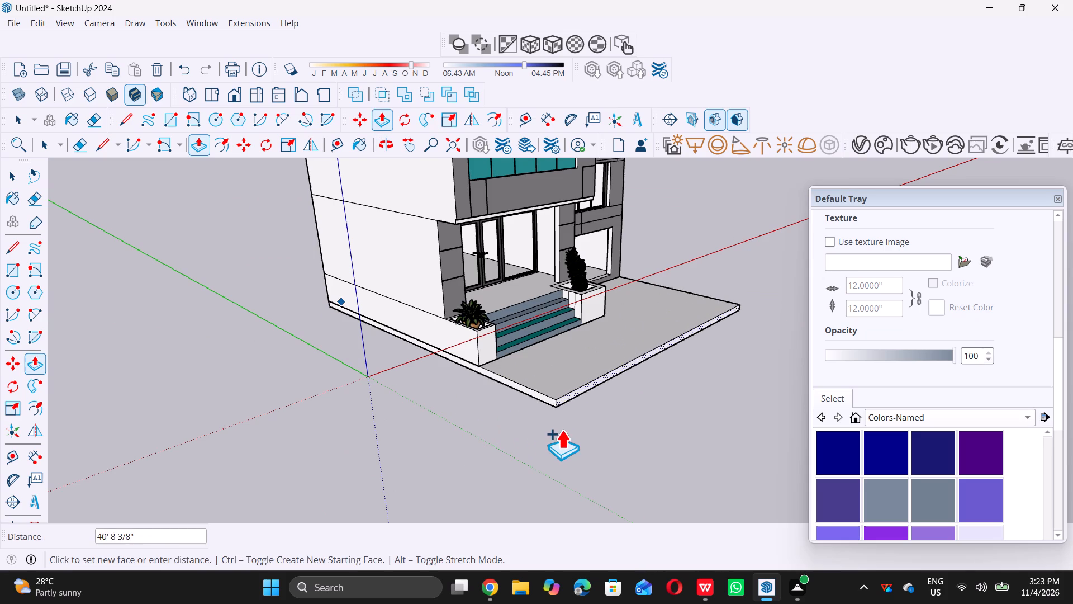
pyautogui.tripleClick(608, 455)
pyautogui.press('space')
# Push/Pull the slab's long side face outward about 9' 9" beyond the building's plain side wall.
pyautogui.scroll(-12, 396, 449)
pyautogui.moveTo(382, 461); pyautogui.dragTo(156, 436, button='middle')
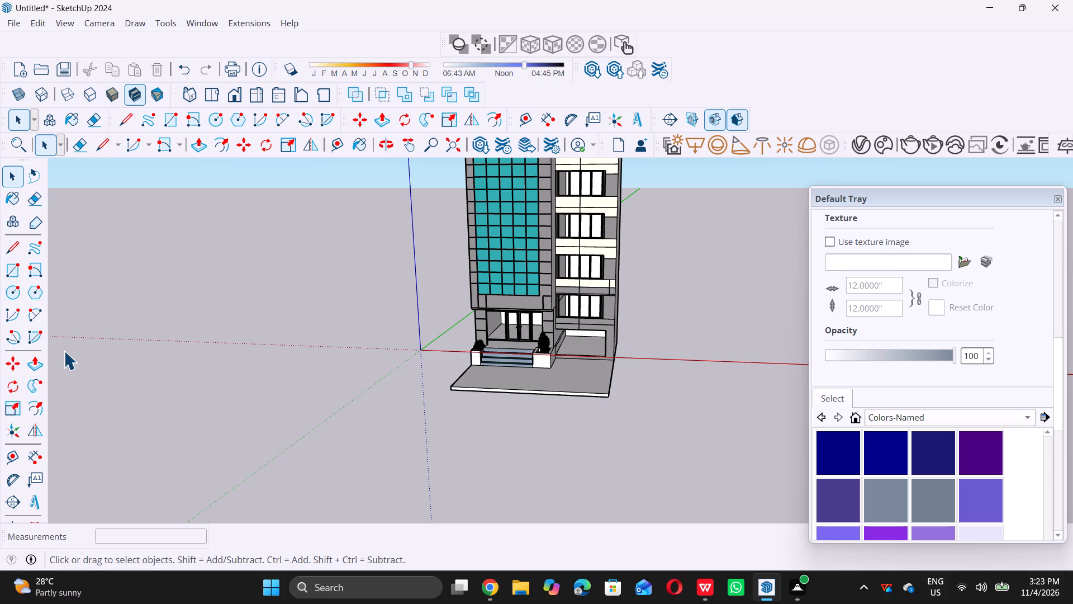
pyautogui.scroll(-4, 78, 370)
pyautogui.moveTo(99, 409); pyautogui.dragTo(472, 376, button='middle')
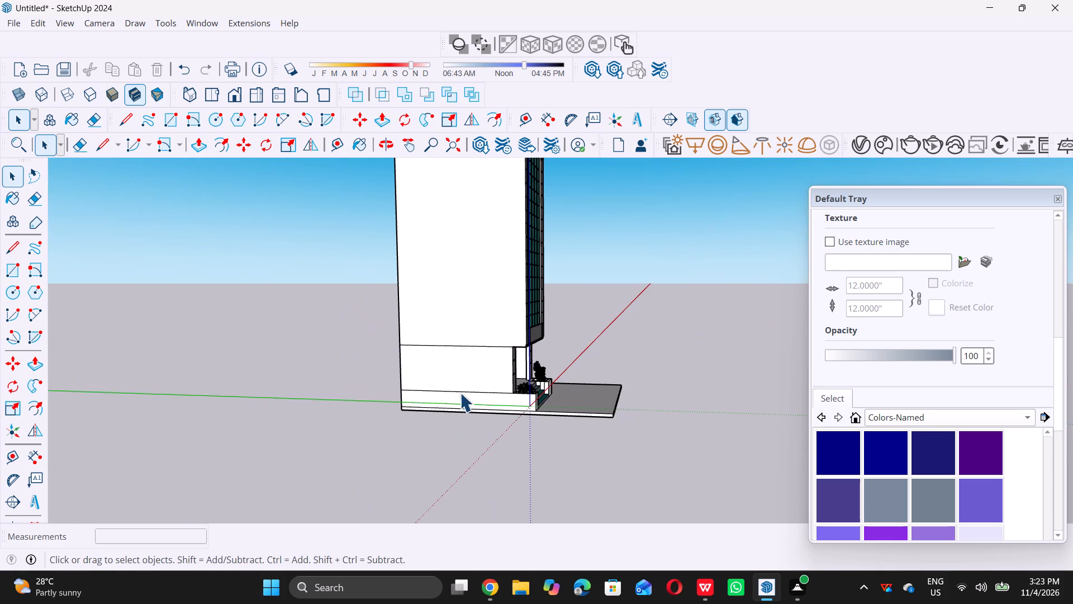
pyautogui.scroll(13, 529, 440)
pyautogui.scroll(9, 514, 384)
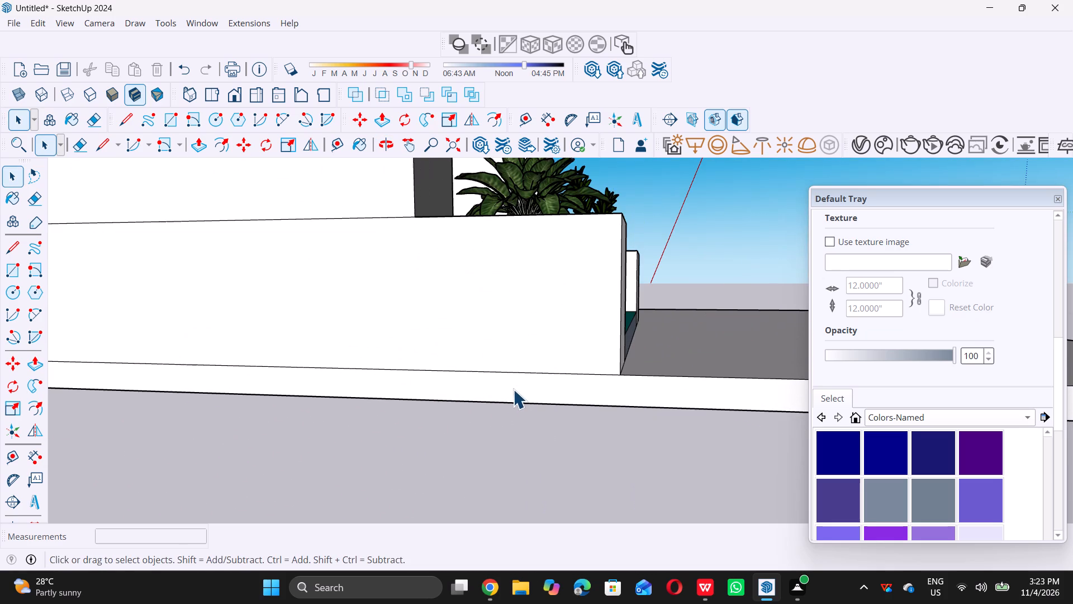
pyautogui.click(514, 389)
pyautogui.press('p')
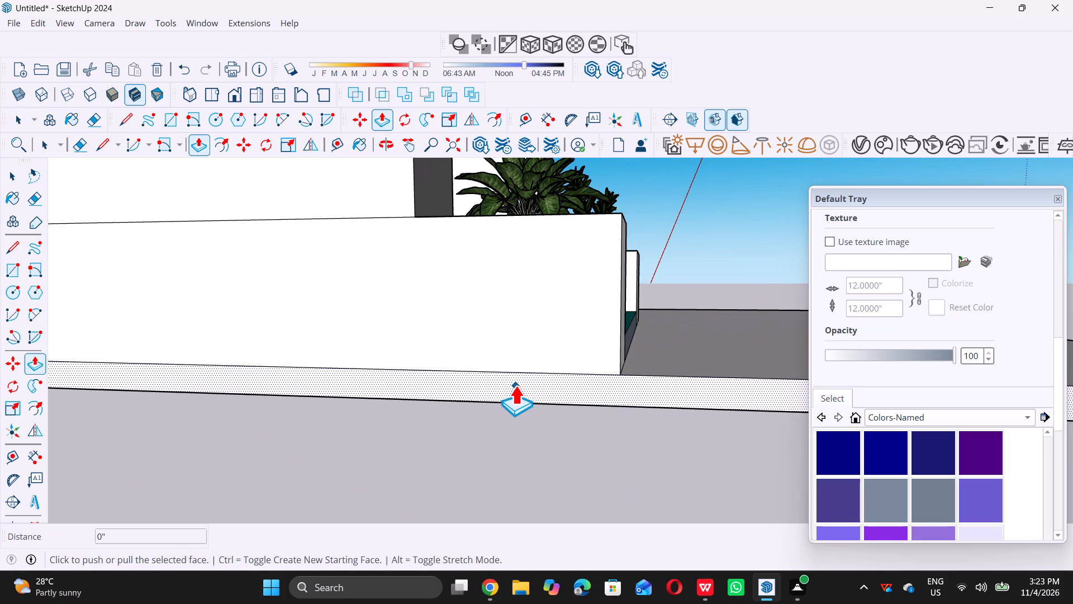
pyautogui.click(515, 385)
pyautogui.scroll(-17, 472, 442)
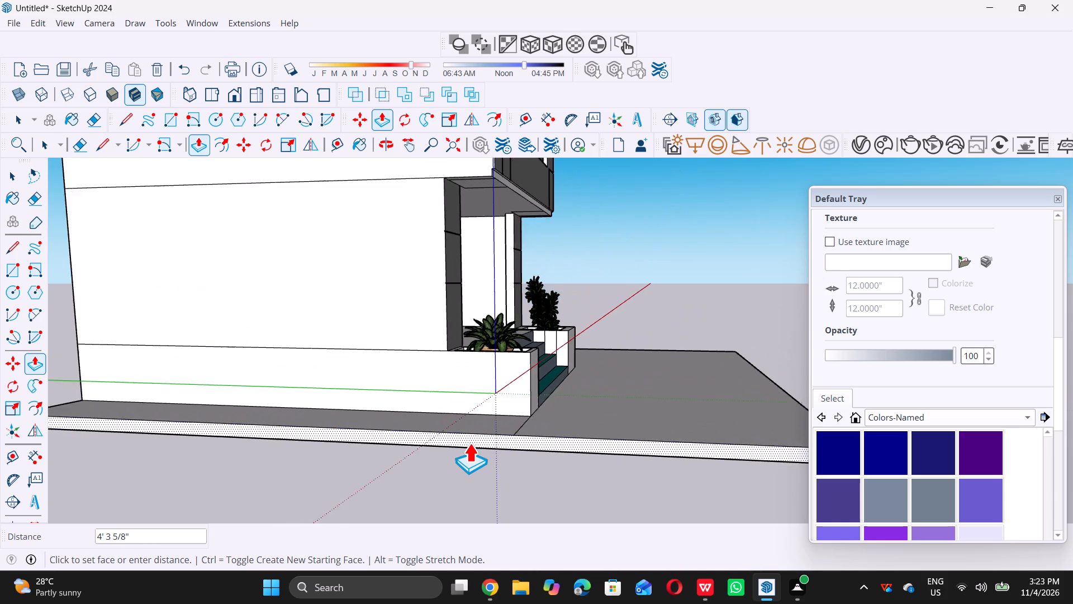
pyautogui.scroll(-1, 469, 443)
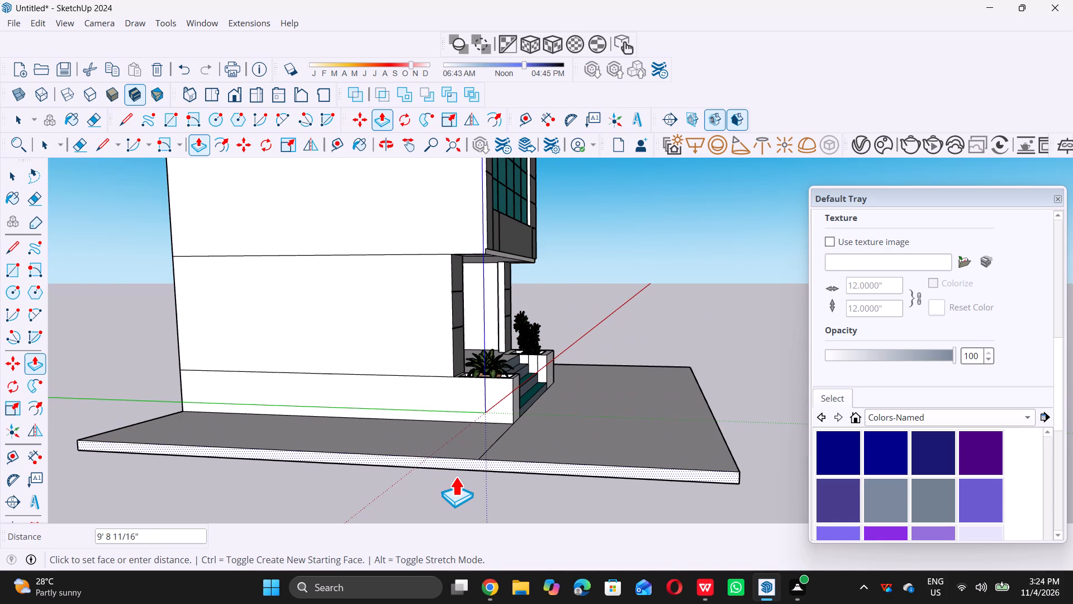
pyautogui.doubleClick(455, 476)
pyautogui.press('space')
# Examine the whole tower and its widened base slab from the front.
pyautogui.scroll(-14, 354, 436)
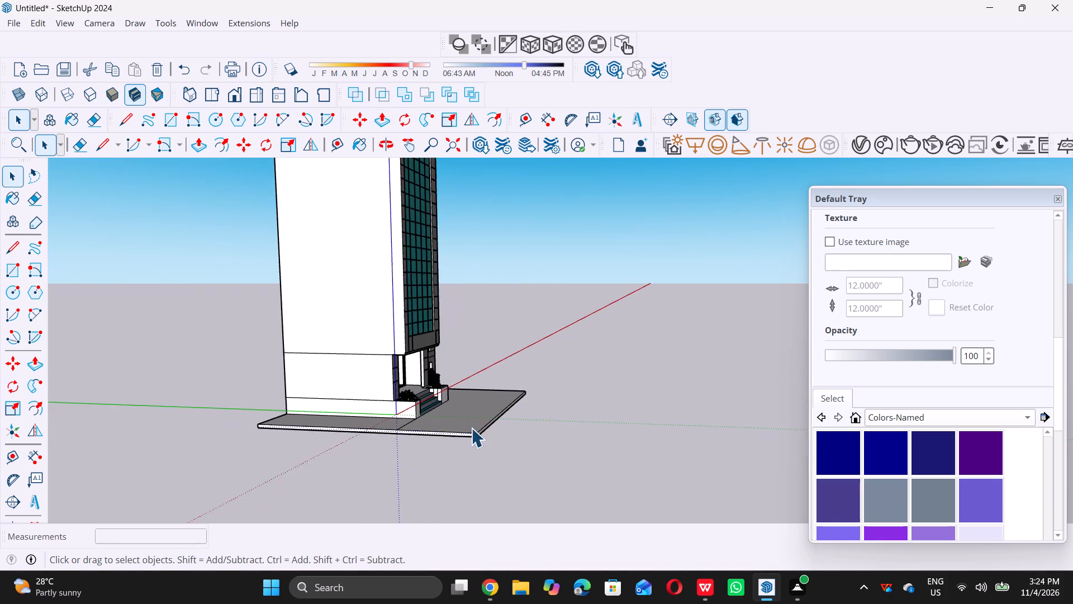
pyautogui.moveTo(469, 426); pyautogui.dragTo(211, 467, button='middle')
pyautogui.moveTo(107, 464); pyautogui.dragTo(102, 463, button='middle')
pyautogui.scroll(1, 100, 462)
pyautogui.scroll(-11, 97, 457)
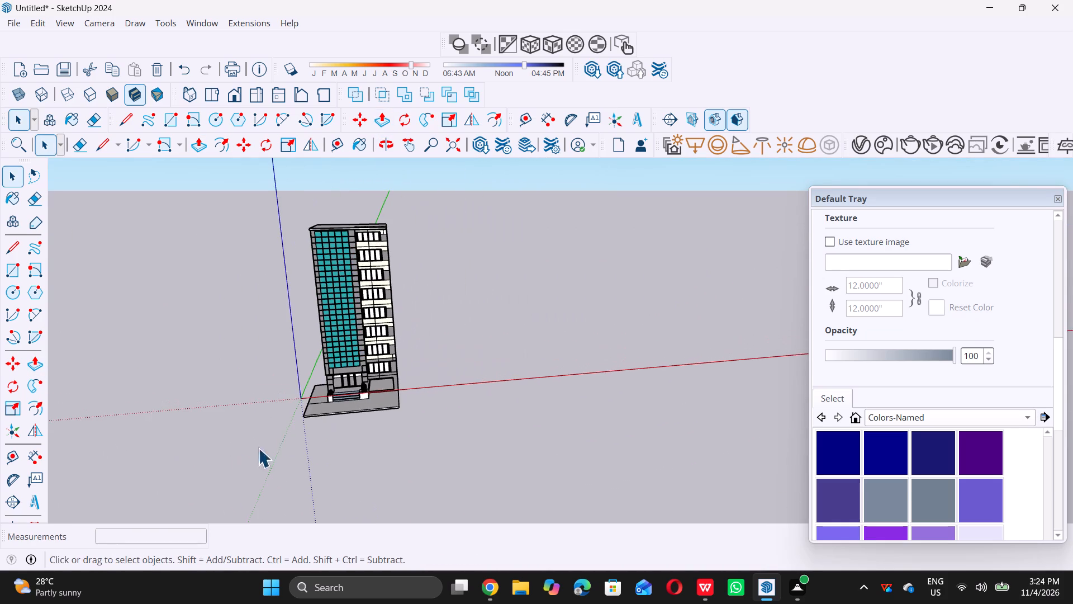
pyautogui.moveTo(292, 427); pyautogui.dragTo(297, 438, button='middle')
pyautogui.scroll(6, 304, 442)
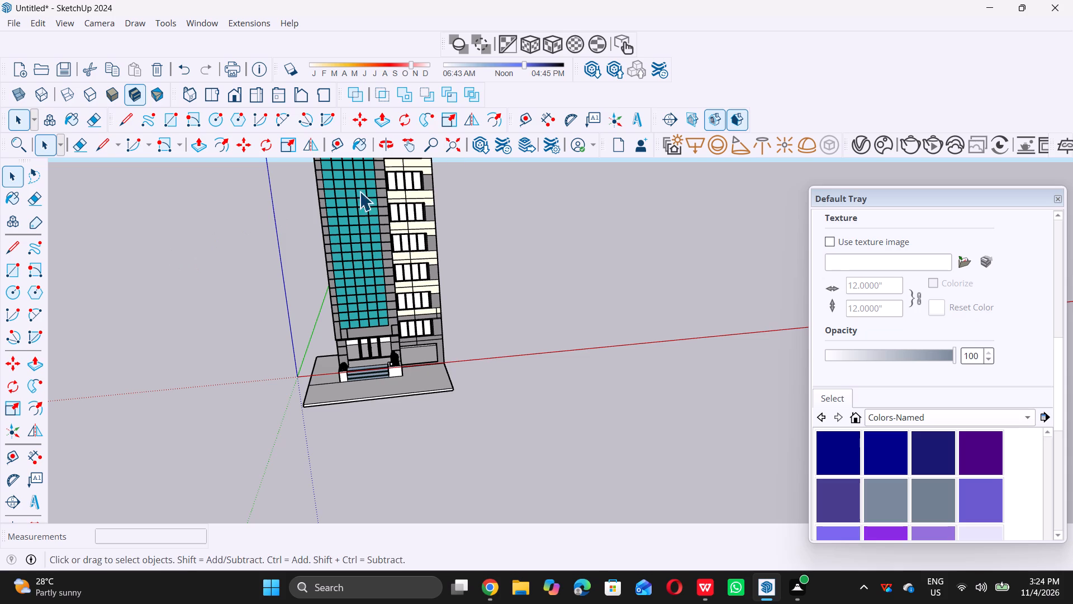
# Search 3D Warehouse for "car", replacing the earlier plants search.
pyautogui.doubleClick(483, 143)
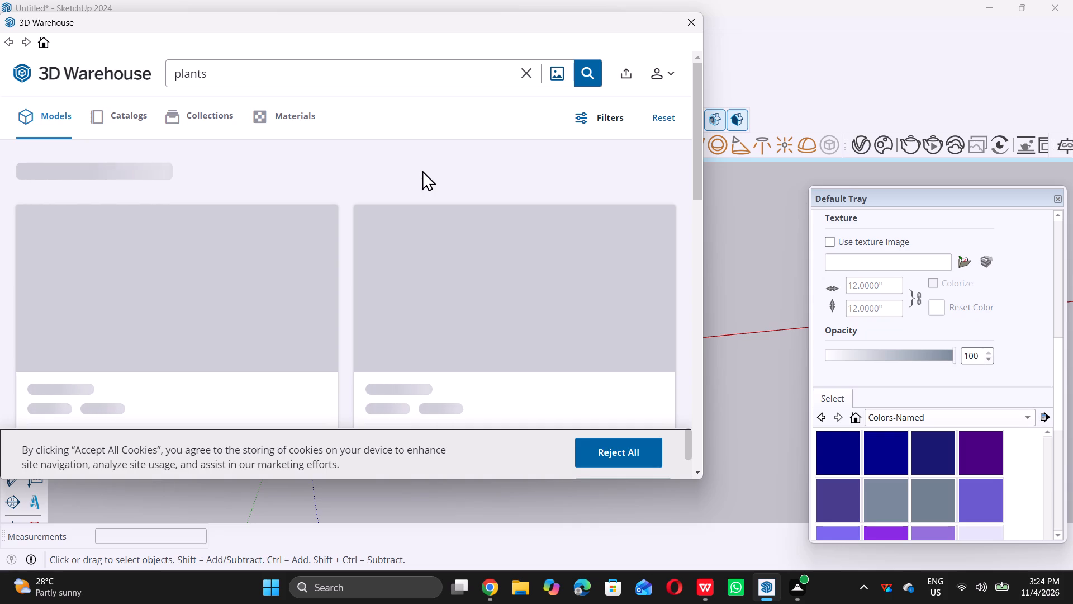
pyautogui.tripleClick(244, 73)
pyautogui.click(224, 75)
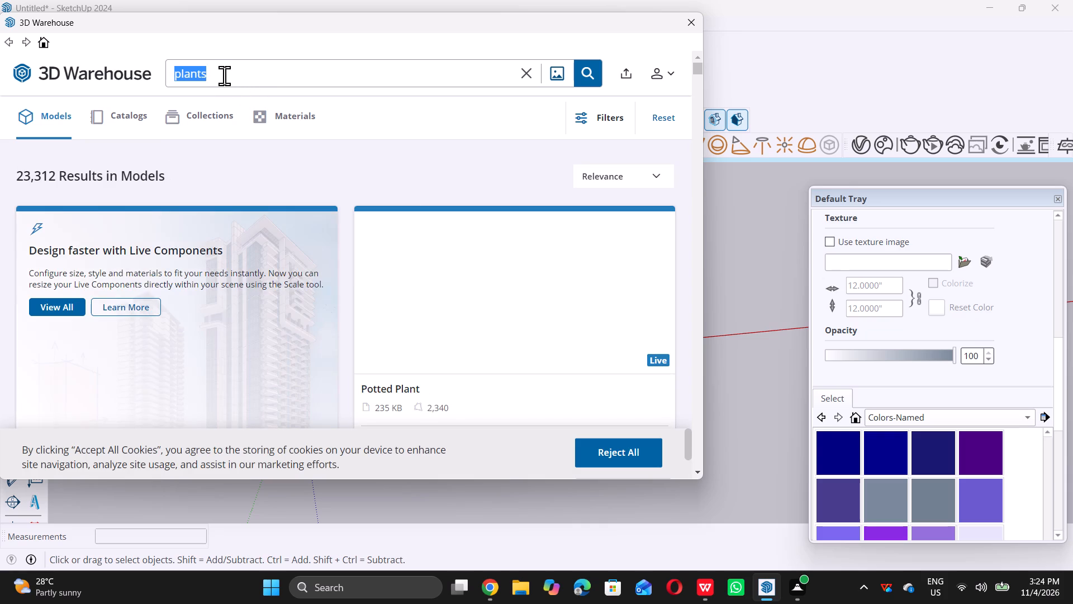
pyautogui.press('BackSpace')
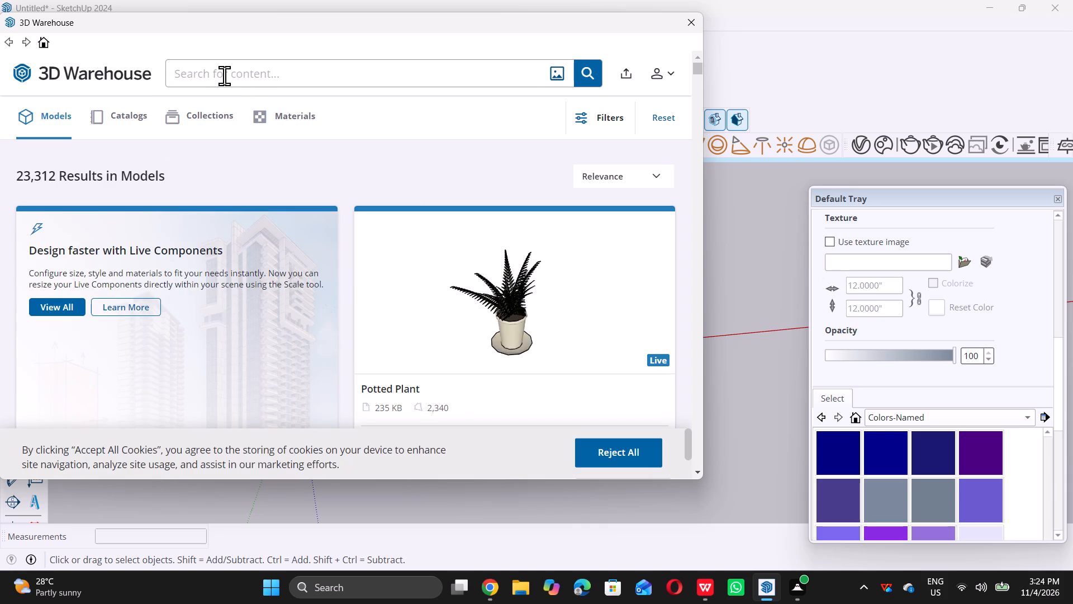
pyautogui.write('car')
pyautogui.press('Return')
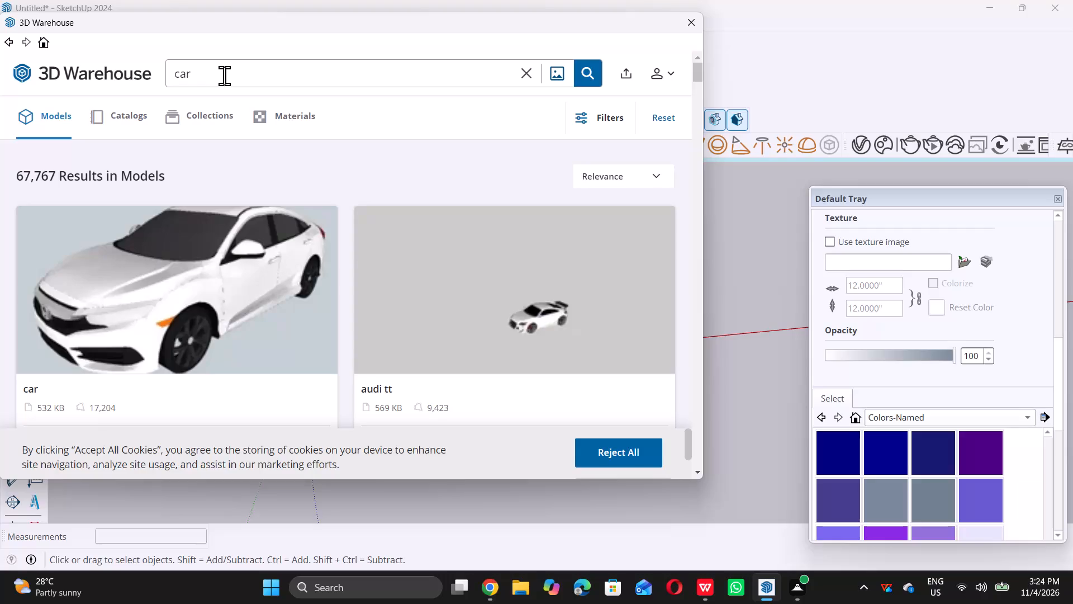
# Browse the car models to choose one suitable for the slab in front of the building.
pyautogui.scroll(-5, 278, 272)
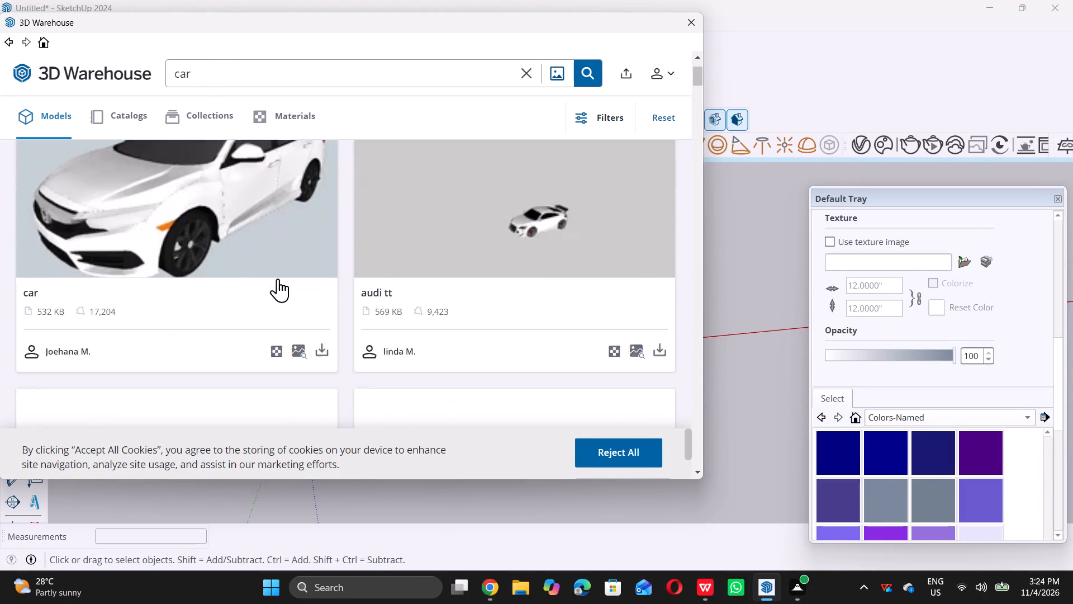
pyautogui.scroll(-2, 278, 279)
pyautogui.scroll(8, 278, 279)
pyautogui.scroll(-6, 277, 279)
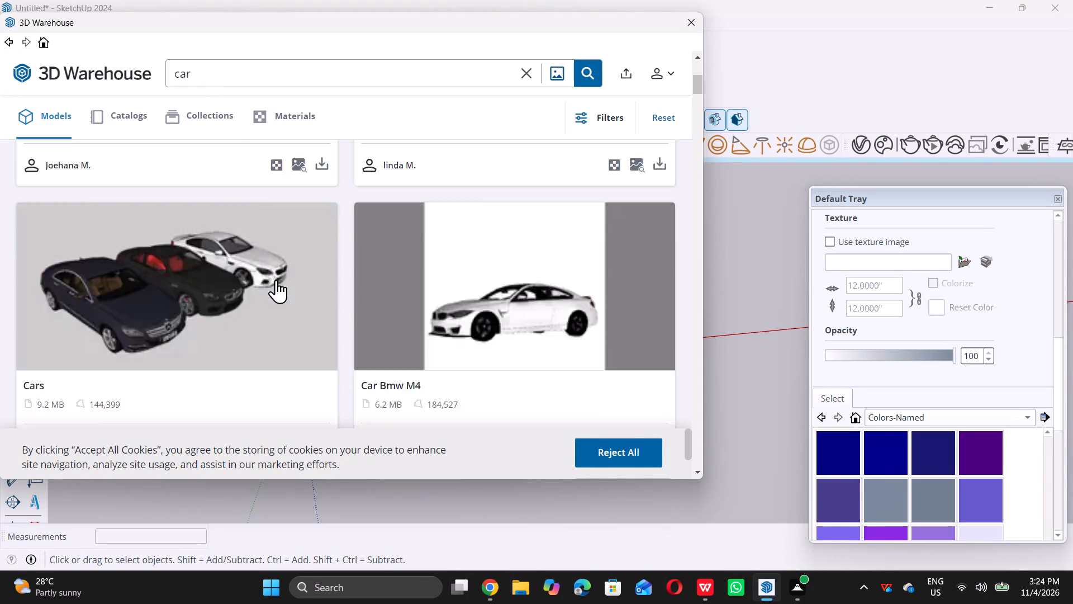
pyautogui.scroll(-11, 276, 280)
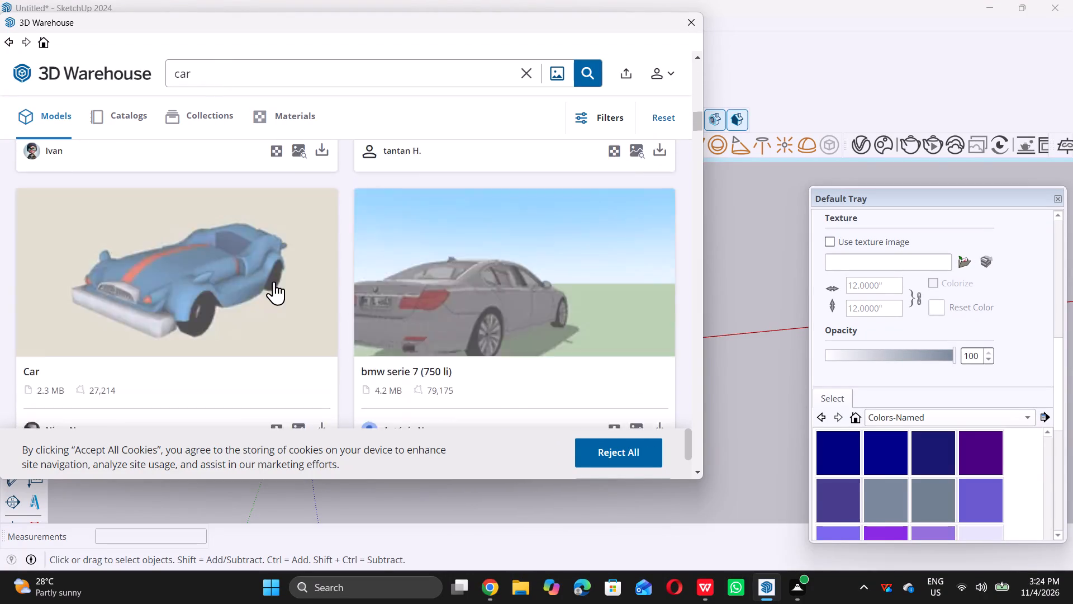
pyautogui.scroll(13, 274, 281)
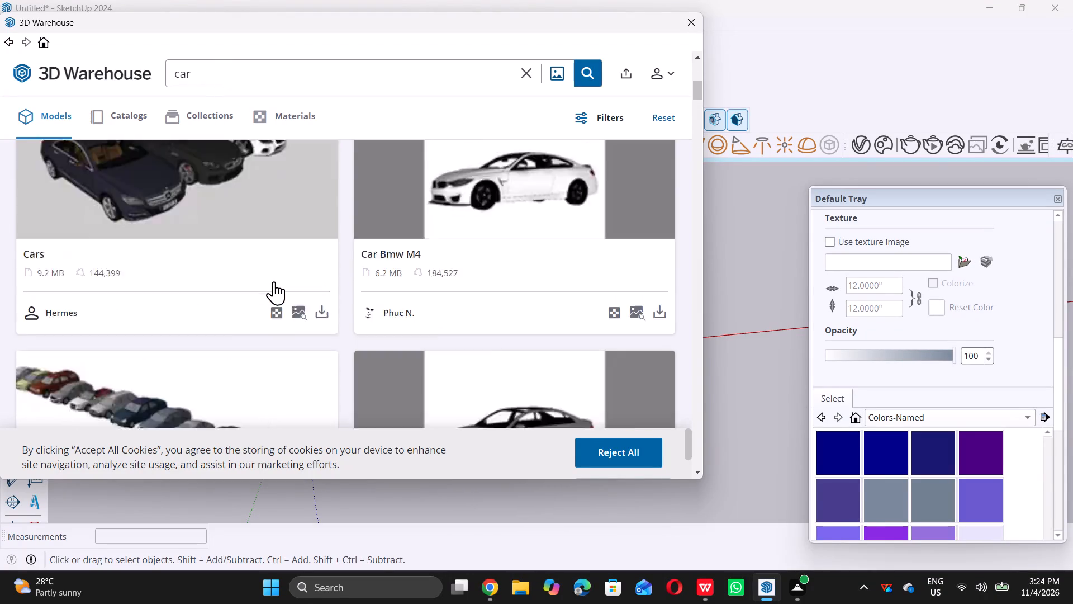
pyautogui.scroll(5, 274, 281)
pyautogui.scroll(-3, 274, 281)
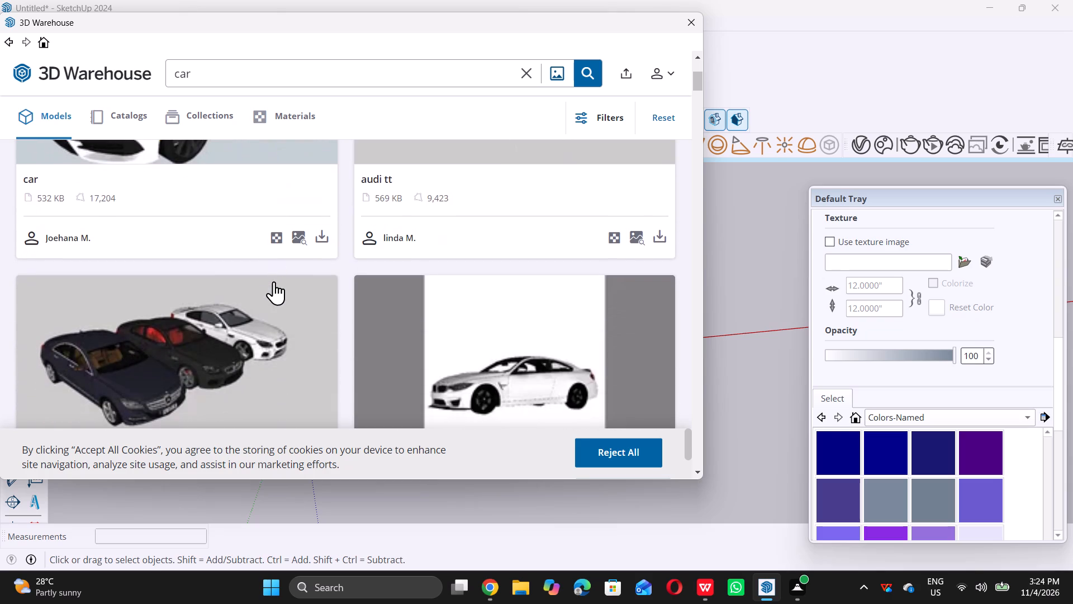
# Request the white sedan model named "car", skip the promotional video for extra downloads and close the offer.
pyautogui.click(326, 239)
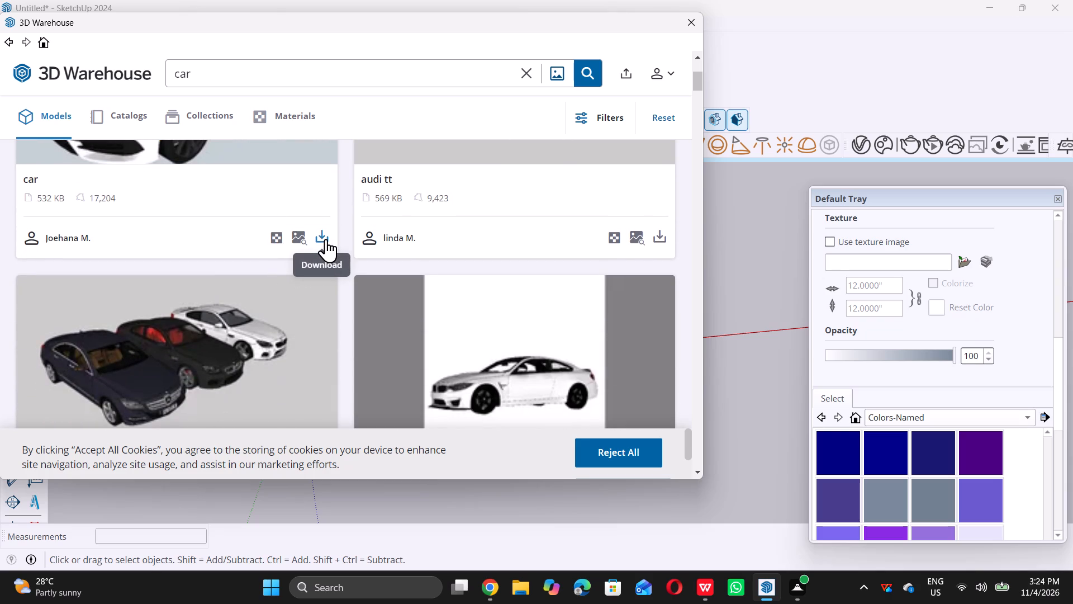
pyautogui.scroll(-6, 422, 259)
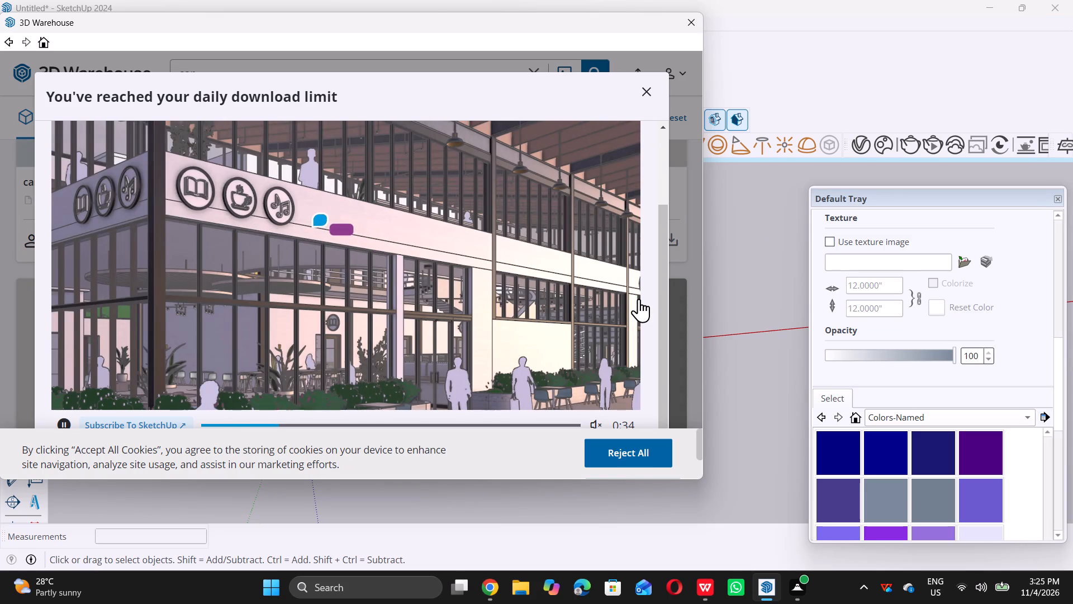
pyautogui.scroll(-4, 639, 299)
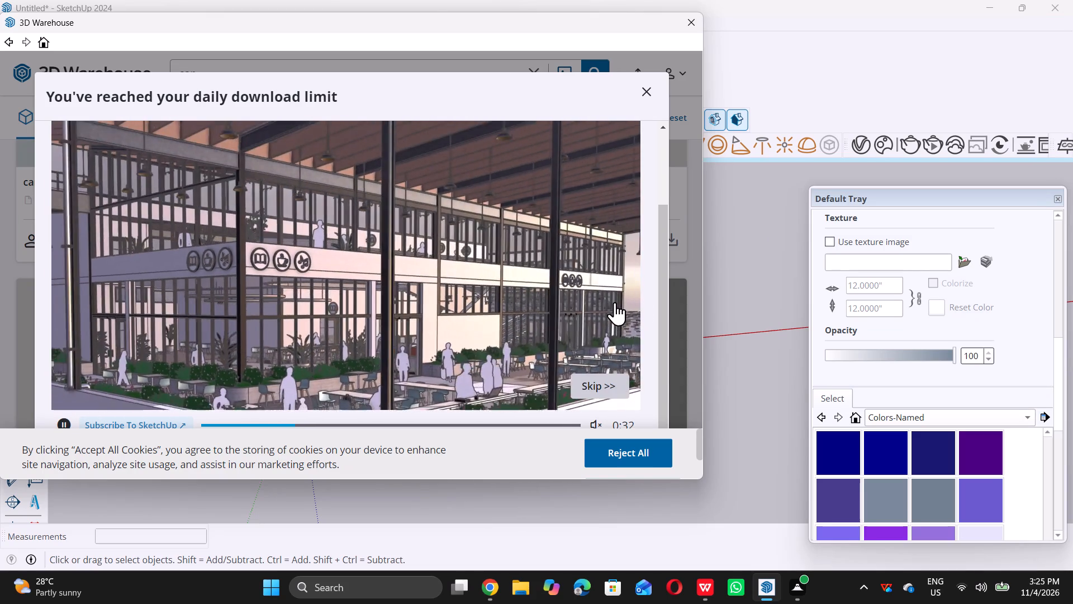
pyautogui.scroll(-2, 615, 302)
pyautogui.click(609, 386)
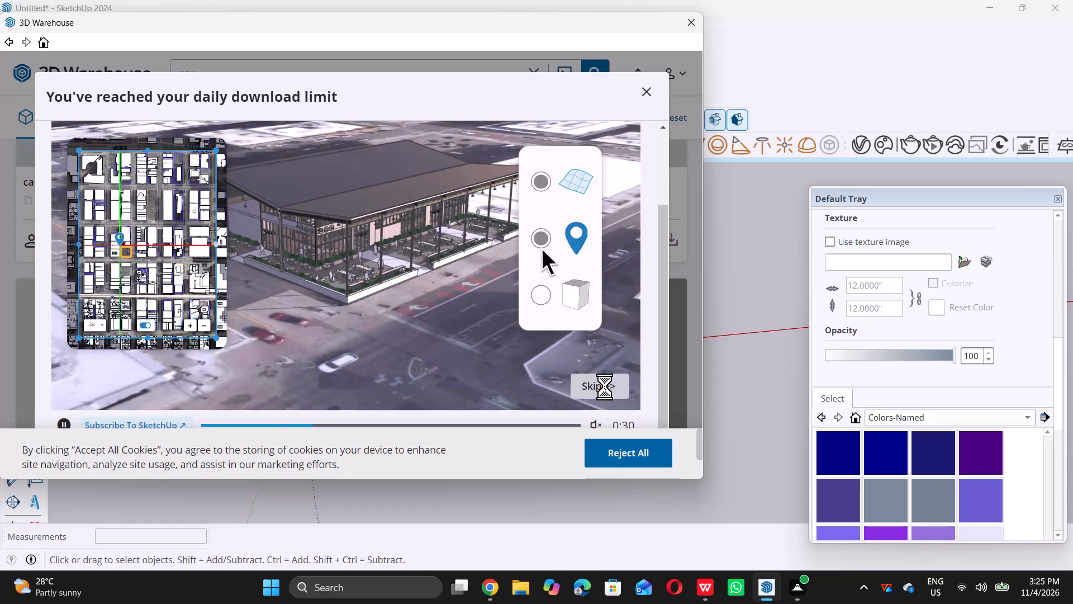
pyautogui.tripleClick(606, 388)
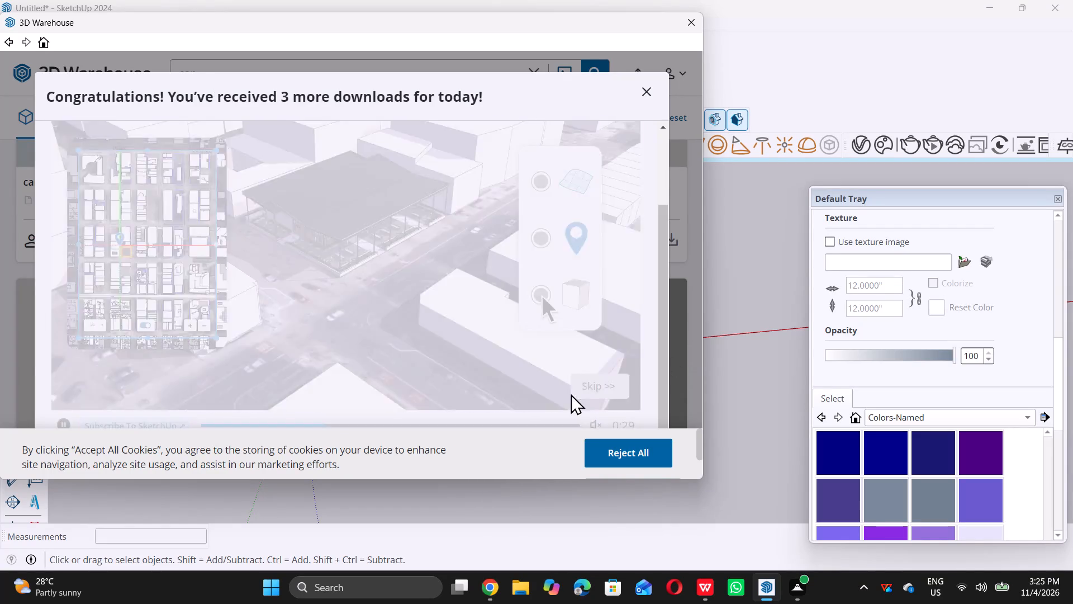
pyautogui.click(647, 93)
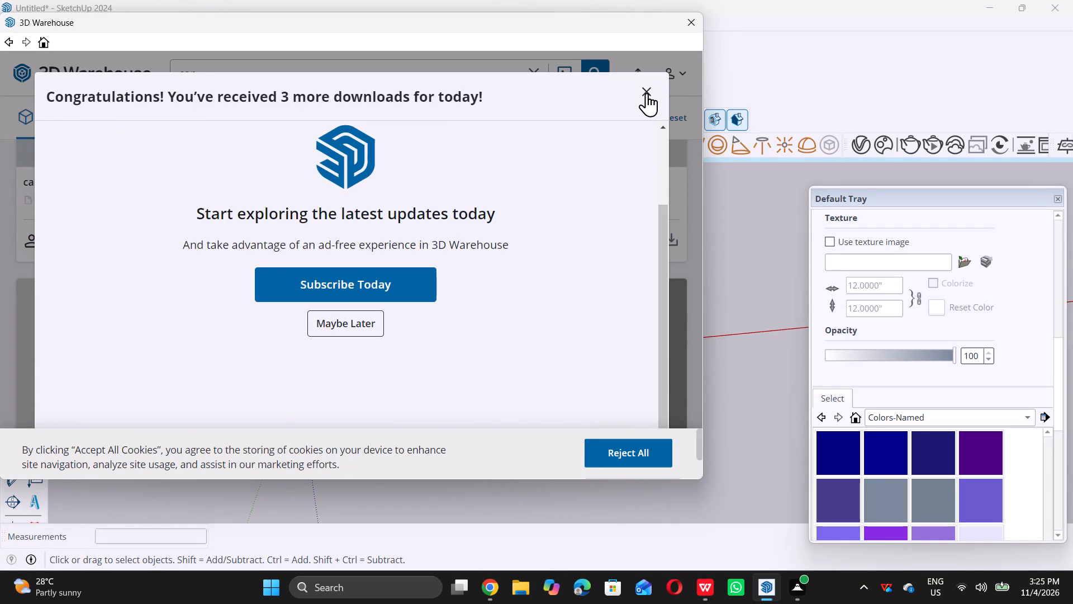
# Load the white sedan "car" directly into the model and place it on the open ground beside the tower's base slab.
pyautogui.scroll(1, 336, 216)
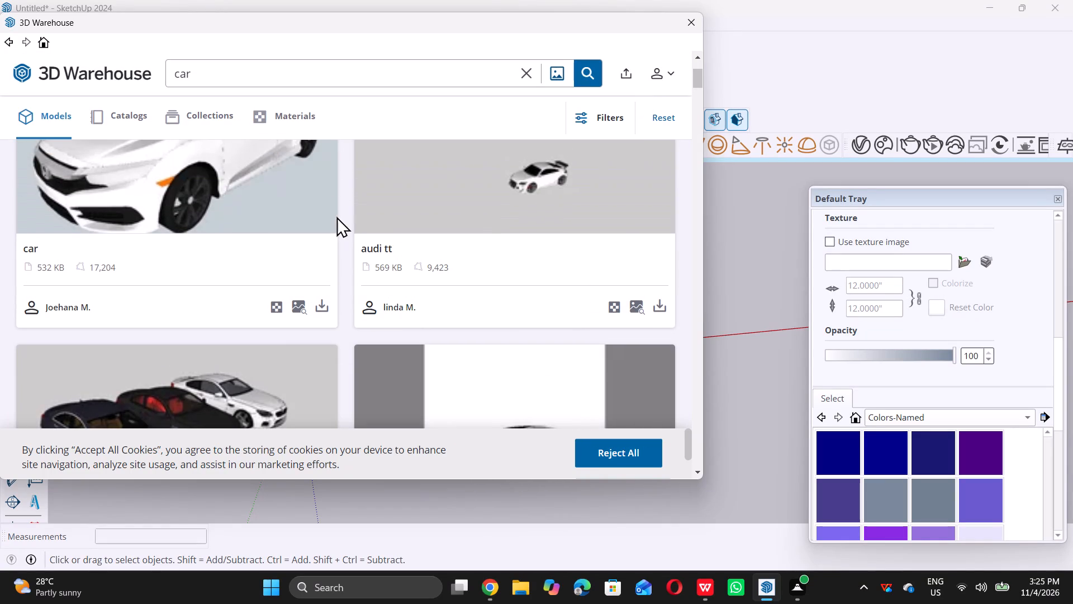
pyautogui.click(320, 309)
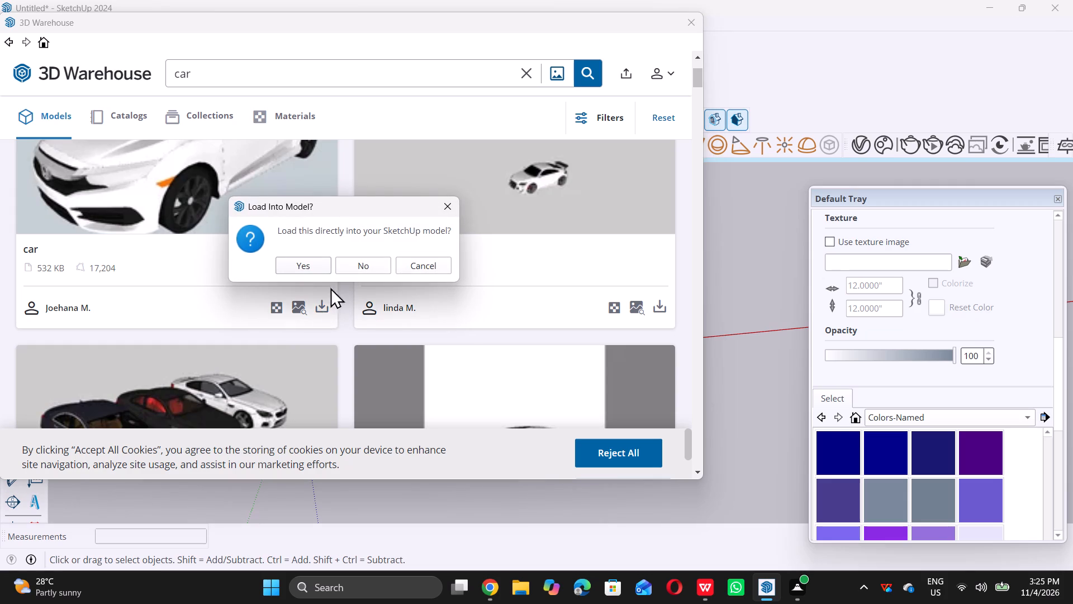
pyautogui.click(309, 275)
pyautogui.click(306, 267)
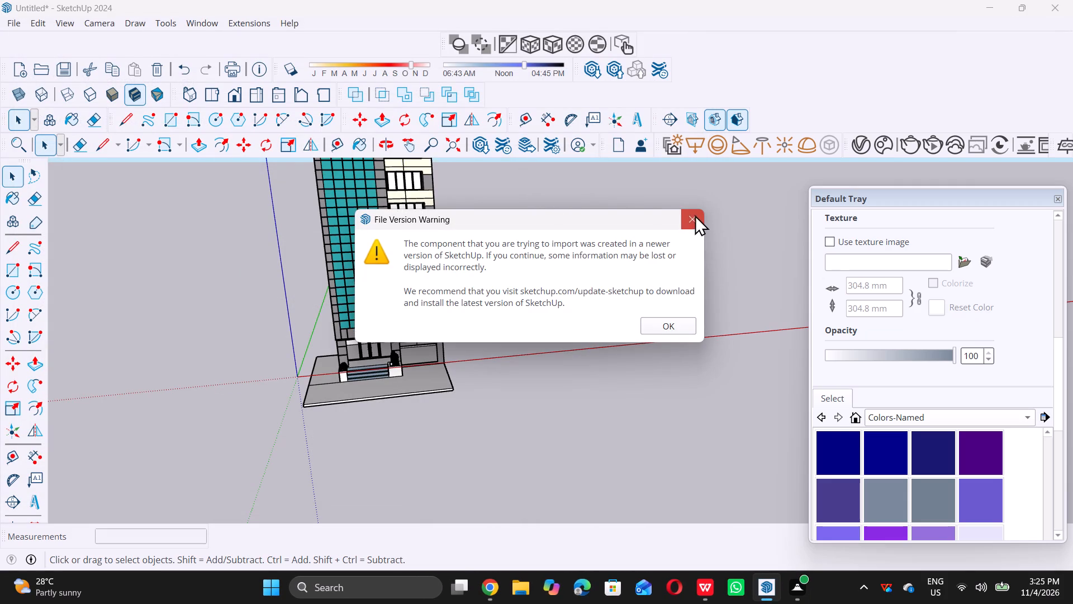
pyautogui.click(695, 223)
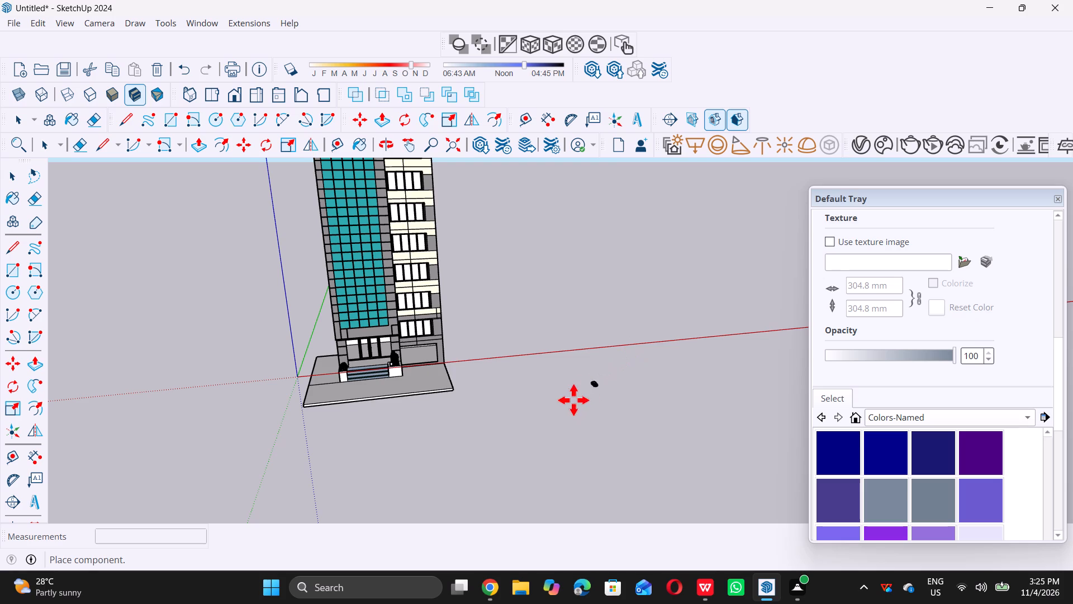
pyautogui.click(545, 413)
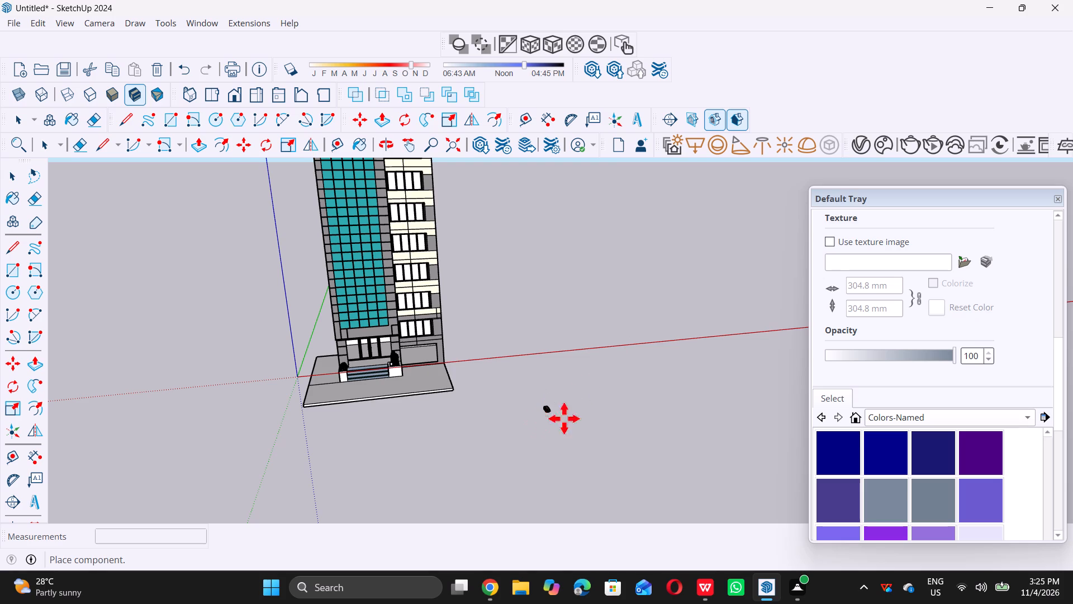
# Examine the placed car up close and compare its size and orientation with the tower and base slab.
pyautogui.scroll(10, 592, 412)
pyautogui.scroll(10, 550, 429)
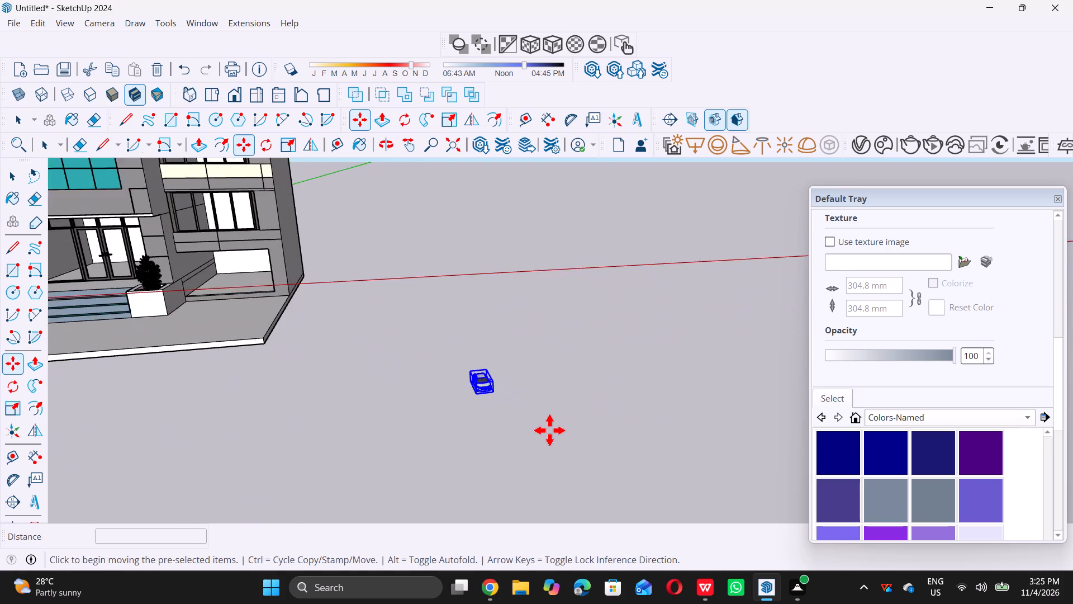
pyautogui.press('space')
pyautogui.scroll(12, 483, 395)
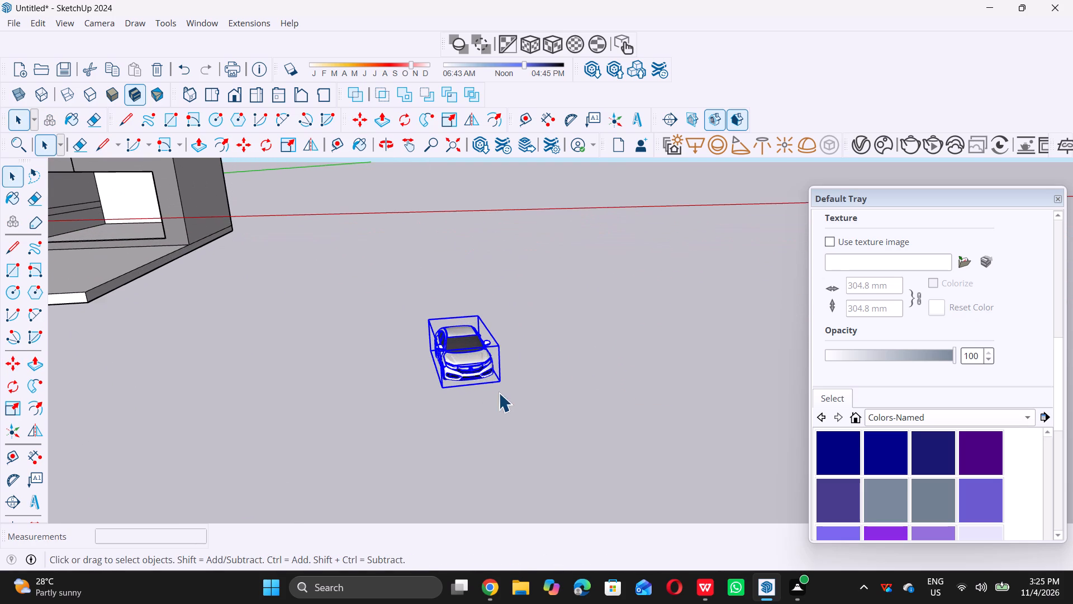
pyautogui.scroll(-19, 499, 393)
pyautogui.scroll(4, 597, 405)
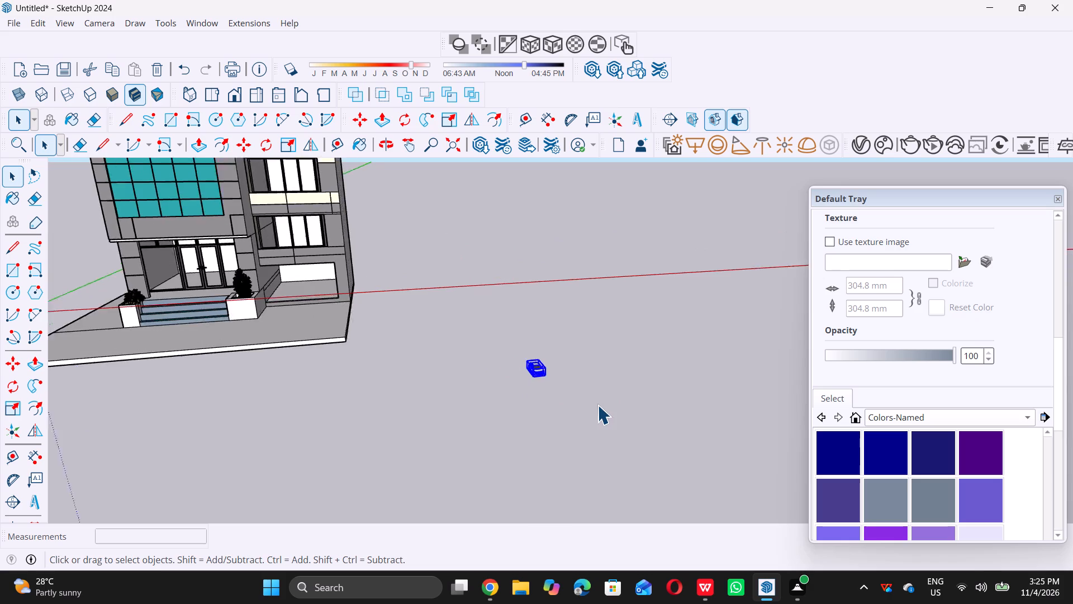
pyautogui.scroll(2, 597, 405)
pyautogui.moveTo(504, 372); pyautogui.dragTo(441, 403, button='middle')
pyautogui.middleClick(441, 403)
pyautogui.scroll(-3, 440, 402)
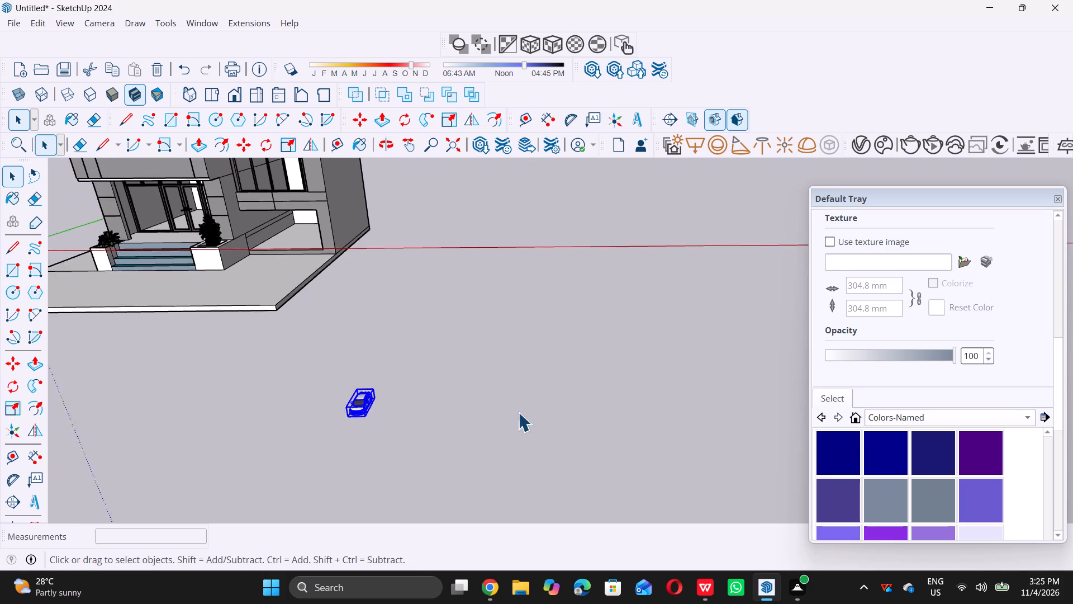
pyautogui.scroll(-7, 518, 412)
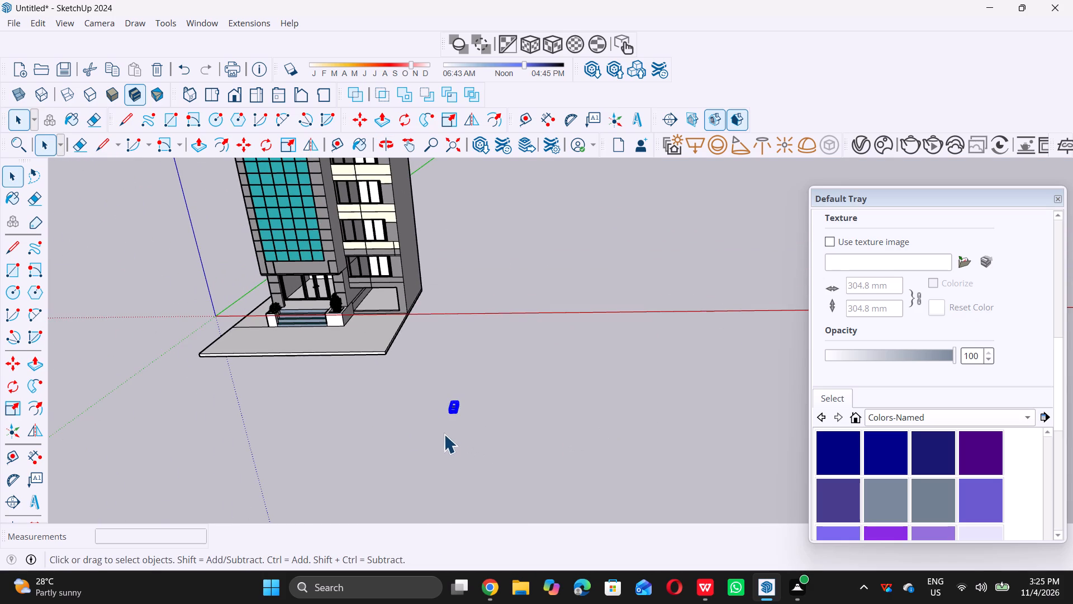
pyautogui.scroll(-4, 444, 434)
pyautogui.scroll(5, 447, 457)
pyautogui.scroll(1, 481, 377)
pyautogui.moveTo(481, 377); pyautogui.dragTo(421, 421, button='middle')
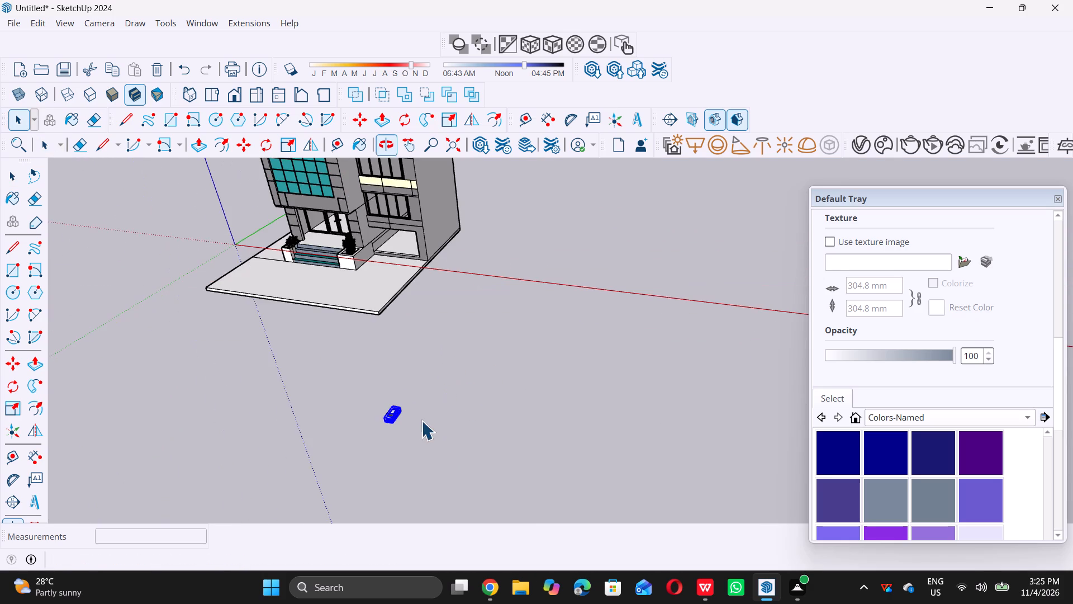
pyautogui.scroll(10, 411, 417)
pyautogui.scroll(-9, 409, 412)
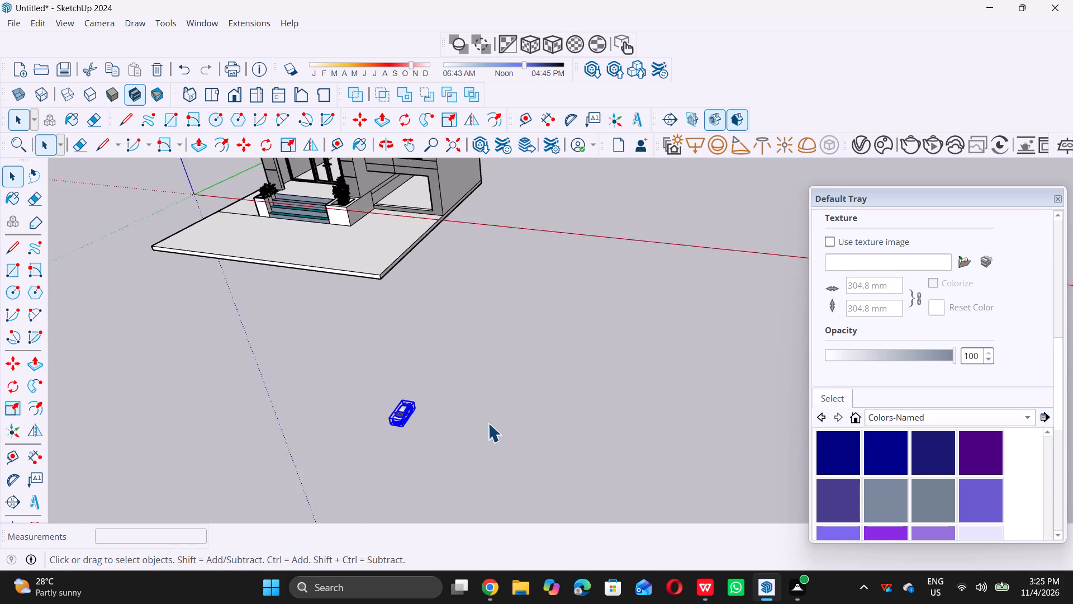
pyautogui.scroll(-1, 488, 423)
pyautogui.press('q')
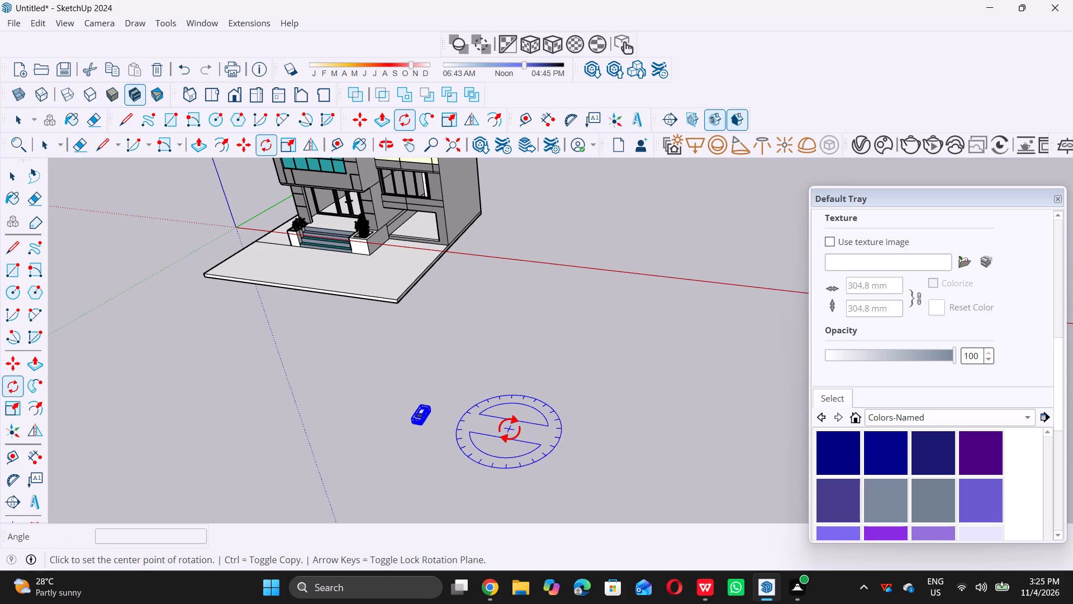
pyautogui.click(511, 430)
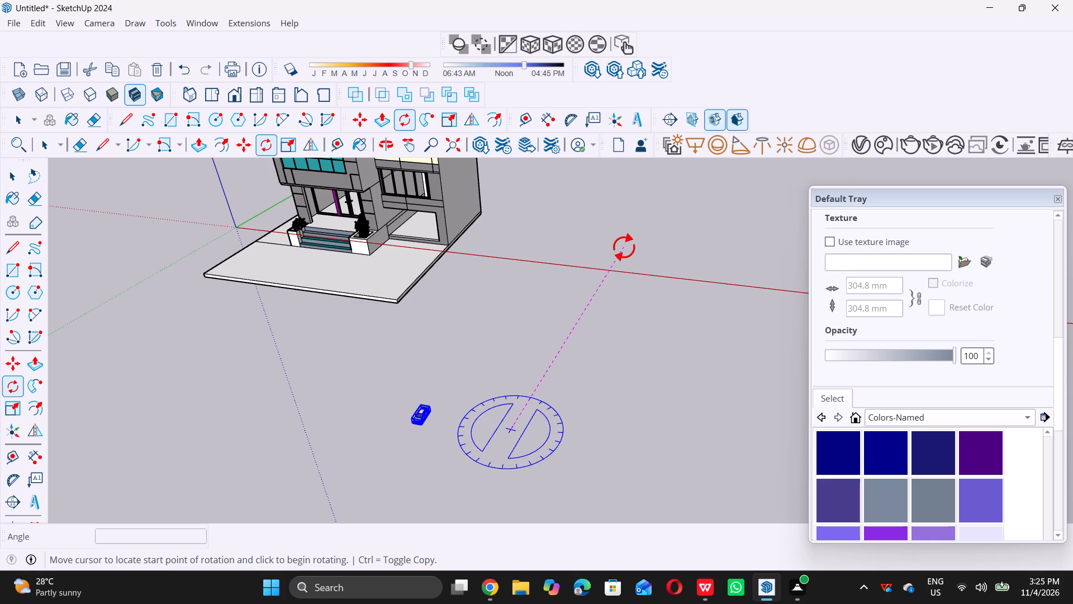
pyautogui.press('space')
# Move the car by its rear bottom corner about 72' 4 1/2" onto the slab in front of the entrance steps.
pyautogui.scroll(6, 409, 473)
pyautogui.moveTo(378, 402); pyautogui.dragTo(568, 409, button='middle')
pyautogui.scroll(-16, 573, 398)
pyautogui.moveTo(591, 430); pyautogui.dragTo(597, 432, button='middle')
pyautogui.moveTo(603, 433); pyautogui.dragTo(639, 440, button='middle')
pyautogui.middleClick(639, 440)
pyautogui.moveTo(716, 395); pyautogui.dragTo(720, 385, button='middle')
pyautogui.middleClick(721, 381)
pyautogui.scroll(5, 609, 405)
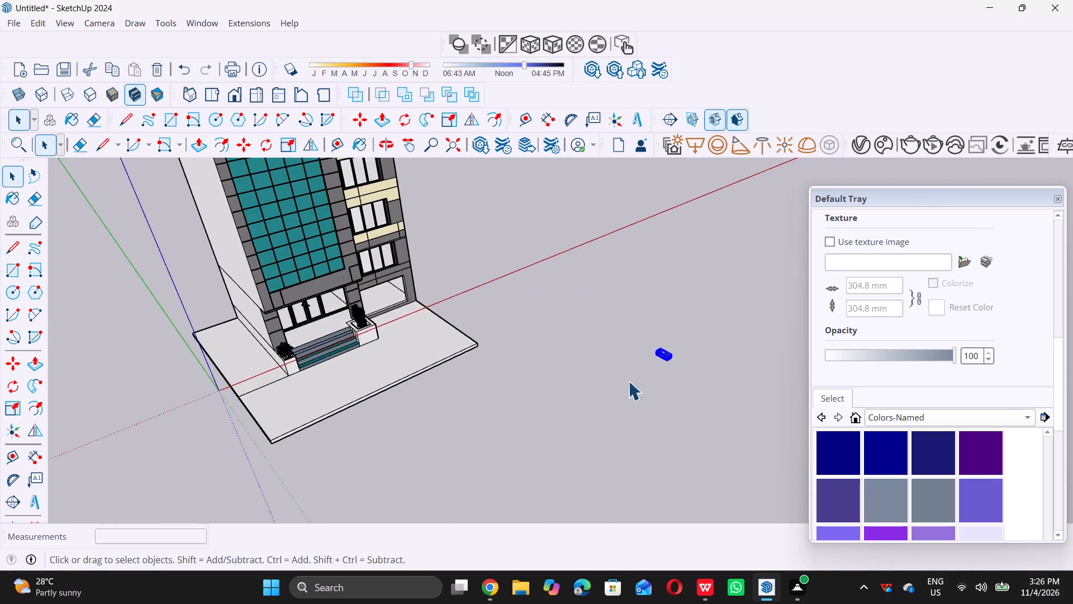
pyautogui.scroll(7, 638, 369)
pyautogui.scroll(11, 681, 349)
pyautogui.scroll(1, 611, 383)
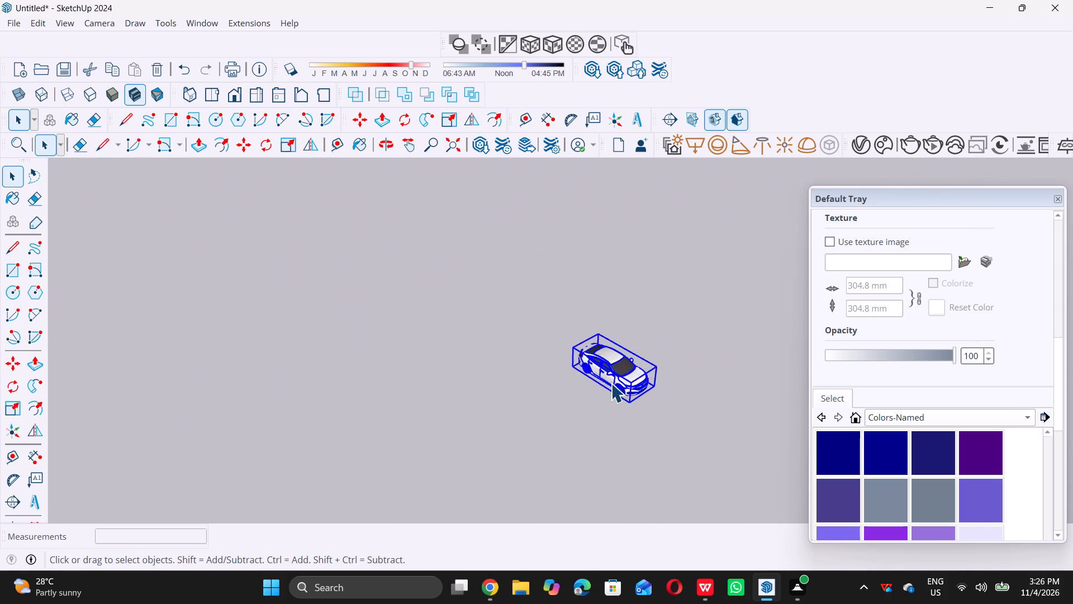
pyautogui.scroll(3, 611, 383)
pyautogui.scroll(4, 553, 372)
pyautogui.press('m')
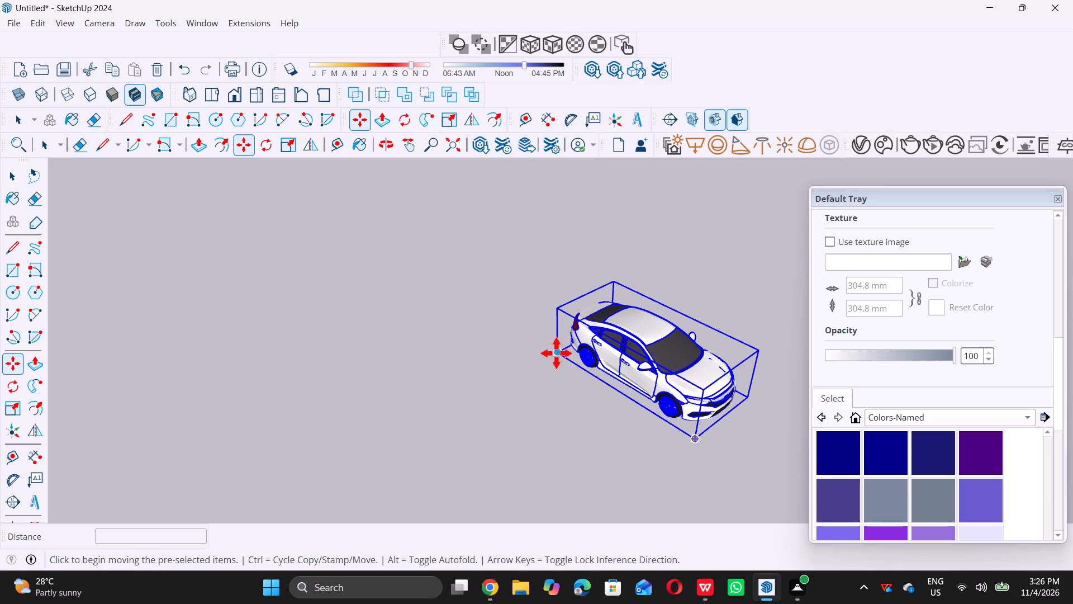
pyautogui.click(556, 353)
pyautogui.scroll(-17, 556, 353)
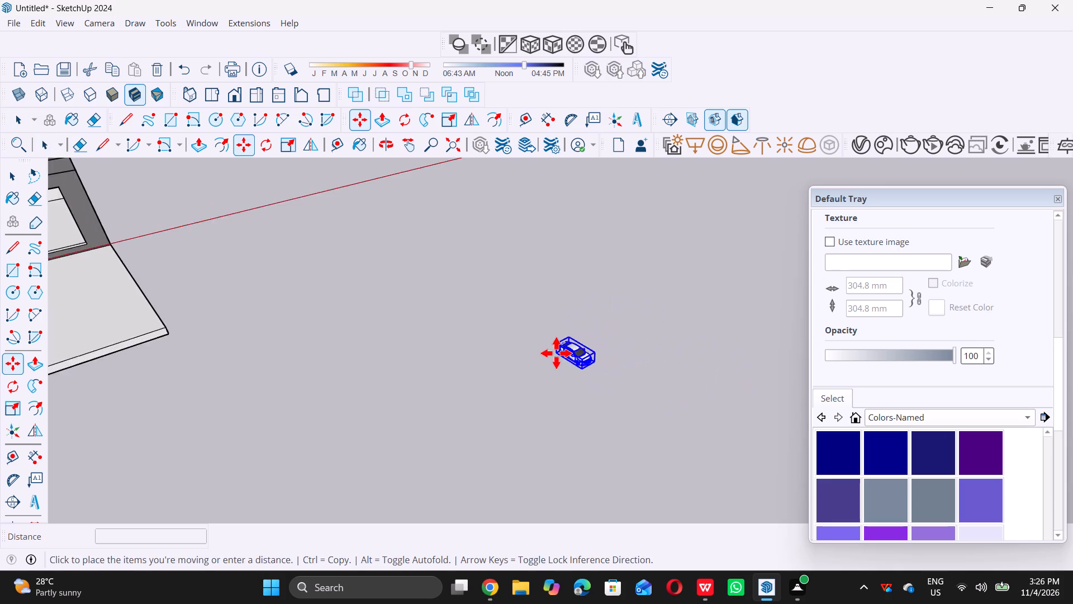
pyautogui.scroll(-11, 556, 353)
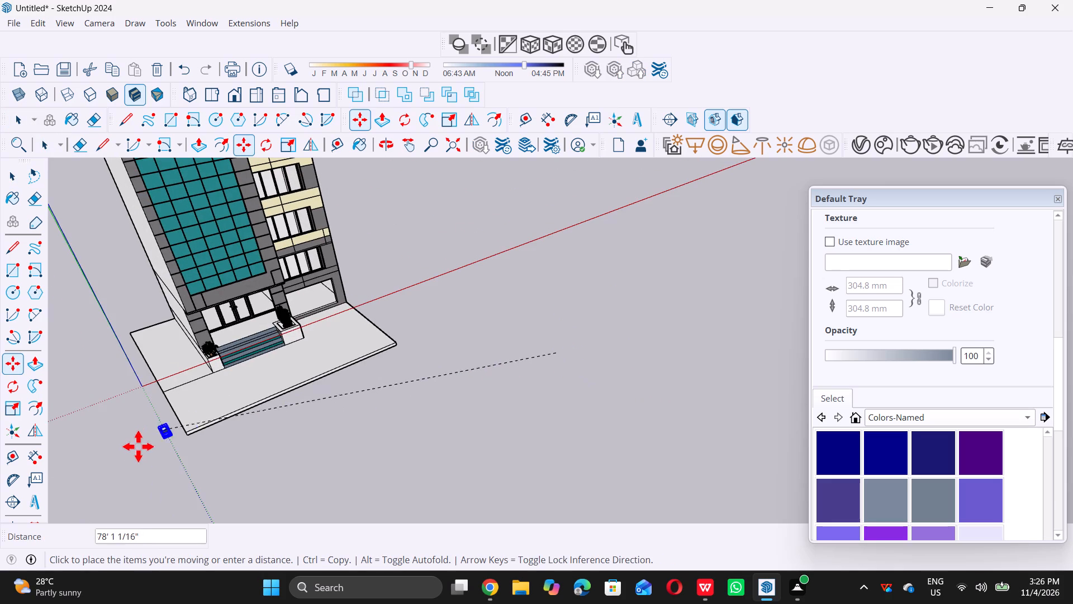
pyautogui.moveTo(138, 447); pyautogui.dragTo(151, 447, button='middle')
pyautogui.moveTo(188, 447); pyautogui.dragTo(269, 451, button='middle')
pyautogui.scroll(3, 231, 389)
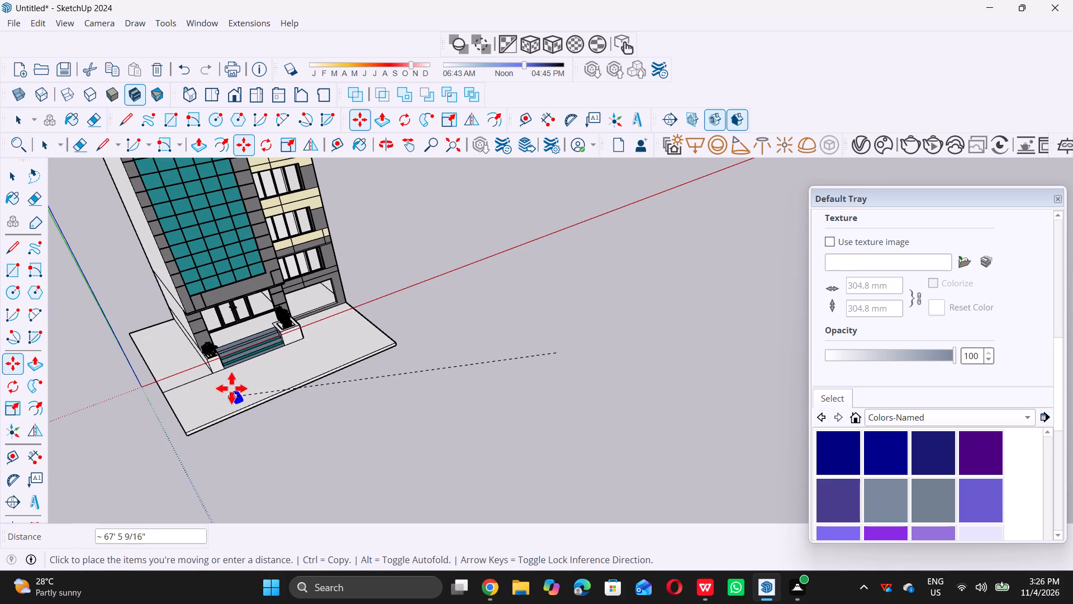
pyautogui.scroll(11, 231, 388)
pyautogui.scroll(-15, 244, 390)
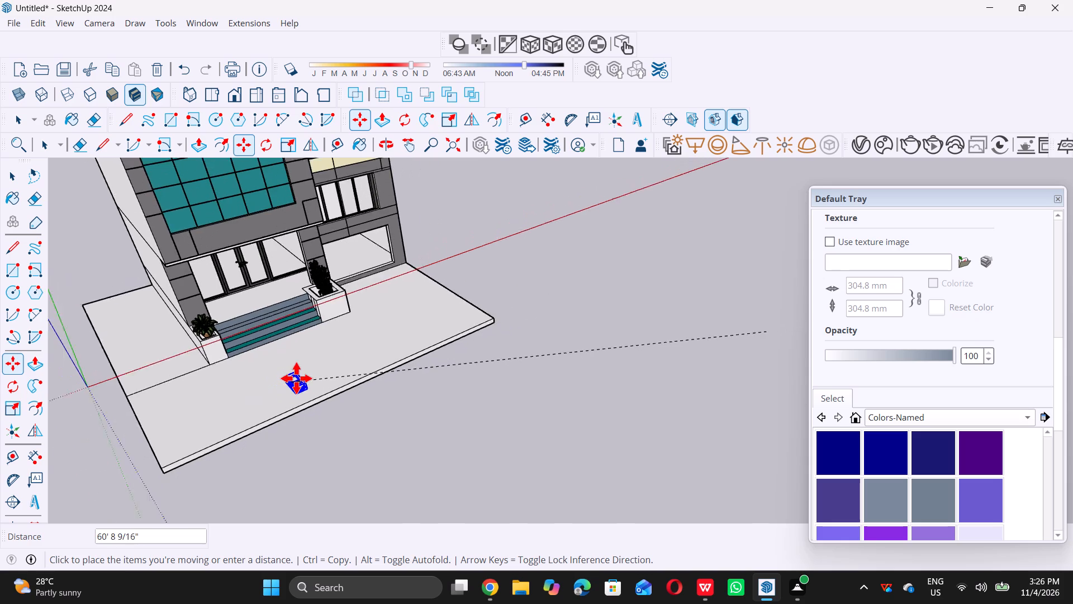
pyautogui.scroll(-8, 296, 378)
pyautogui.scroll(-9, 356, 438)
pyautogui.scroll(-5, 479, 419)
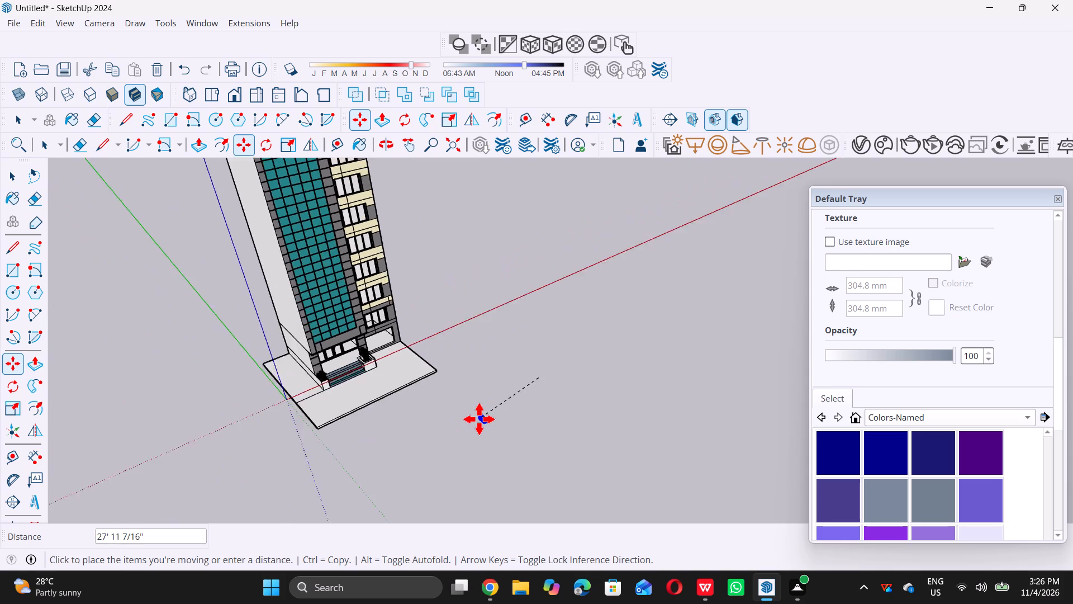
pyautogui.scroll(-5, 479, 419)
pyautogui.moveTo(391, 486); pyautogui.dragTo(412, 473, button='middle')
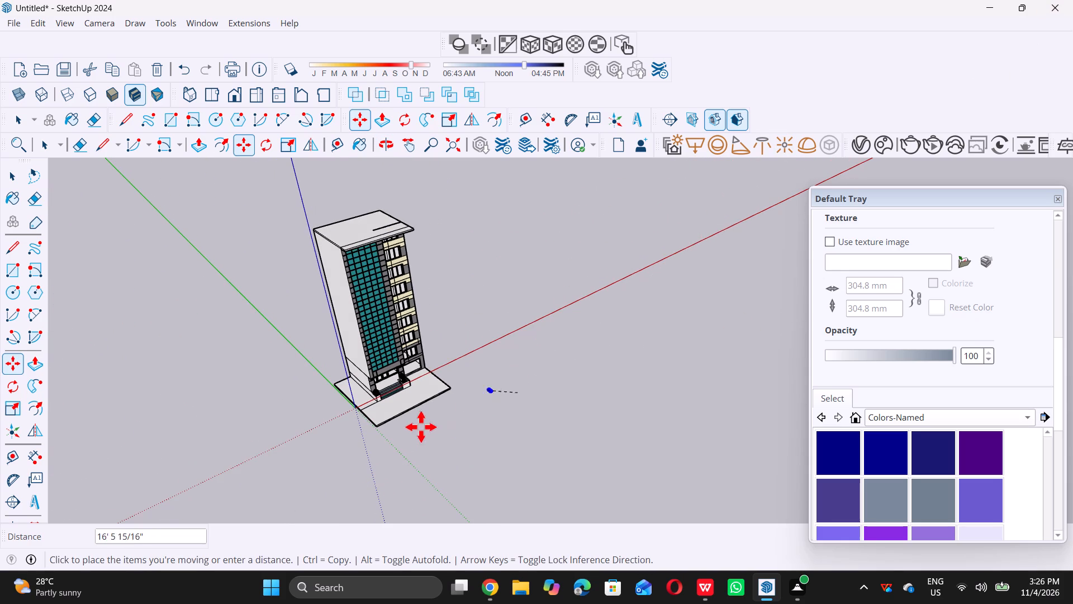
pyautogui.moveTo(396, 432); pyautogui.dragTo(478, 394, button='middle')
pyautogui.scroll(-5, 478, 387)
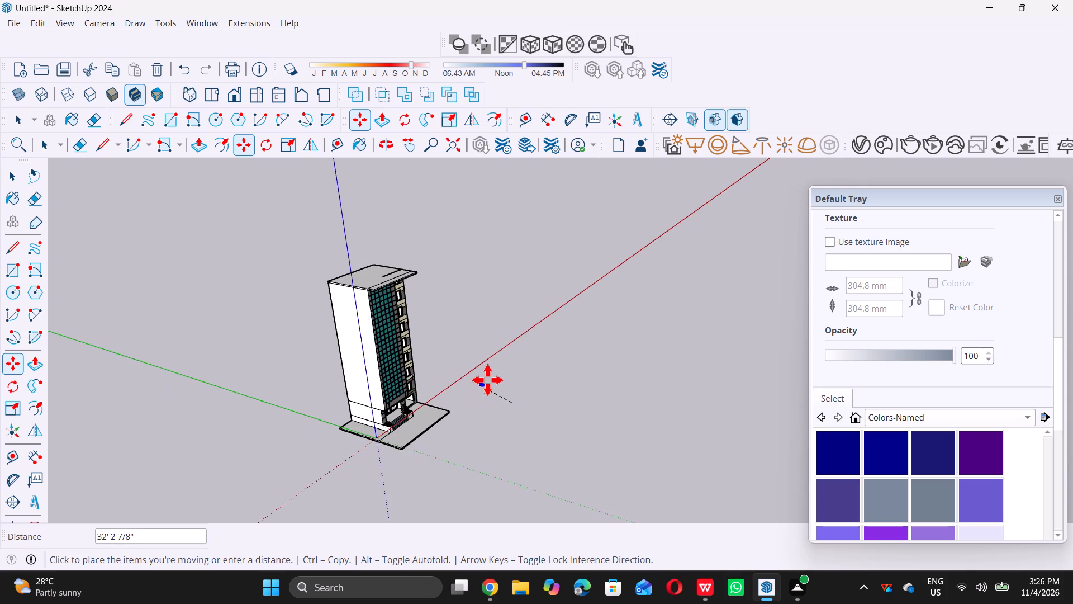
pyautogui.scroll(-1, 487, 380)
pyautogui.scroll(6, 456, 438)
pyautogui.scroll(5, 379, 464)
pyautogui.scroll(5, 396, 408)
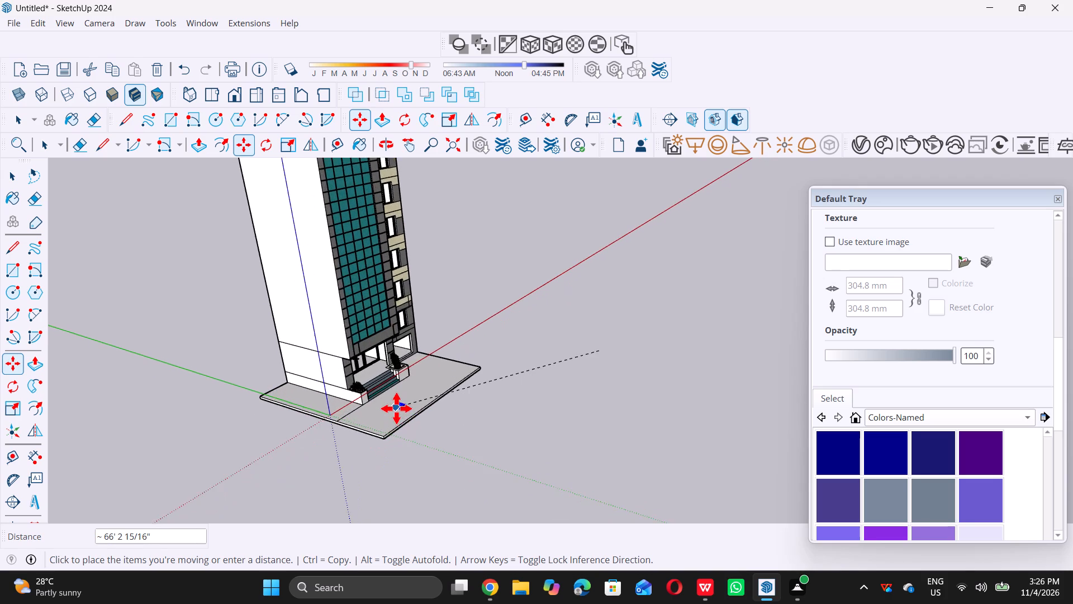
pyautogui.scroll(11, 367, 413)
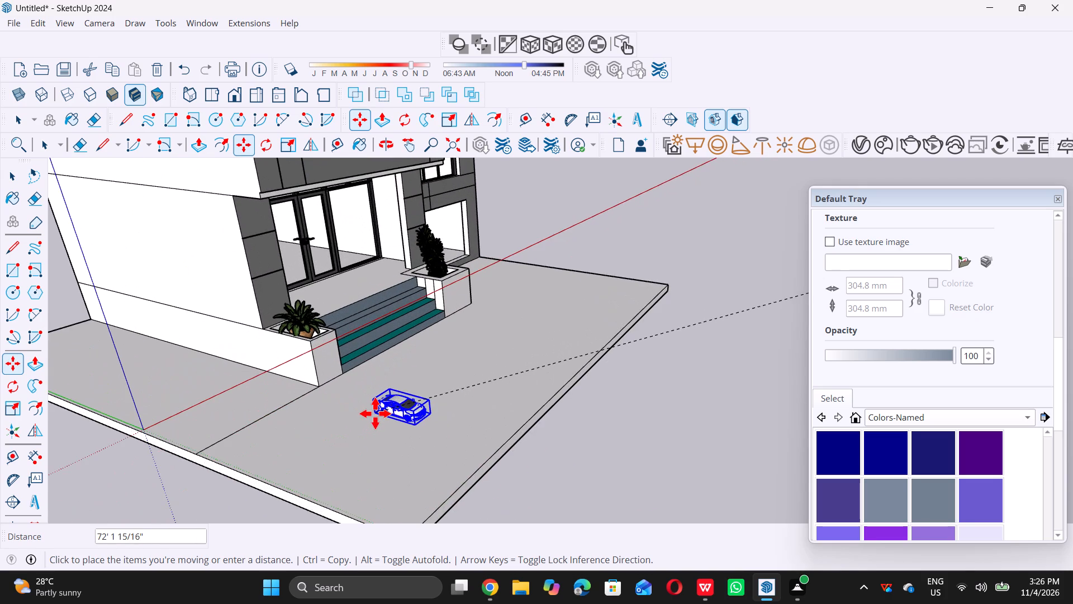
pyautogui.scroll(3, 375, 413)
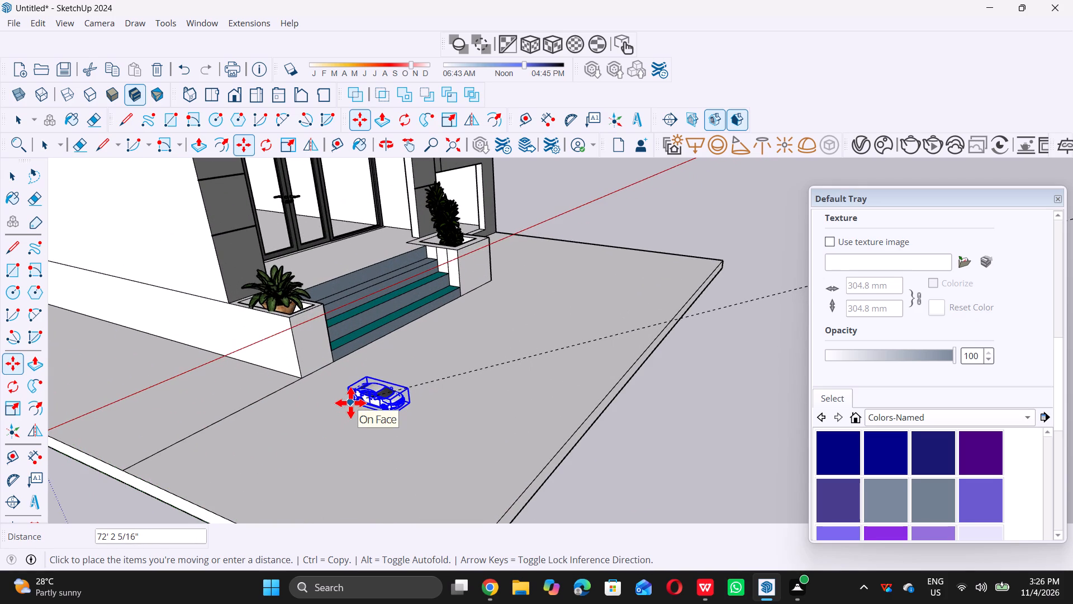
pyautogui.doubleClick(348, 408)
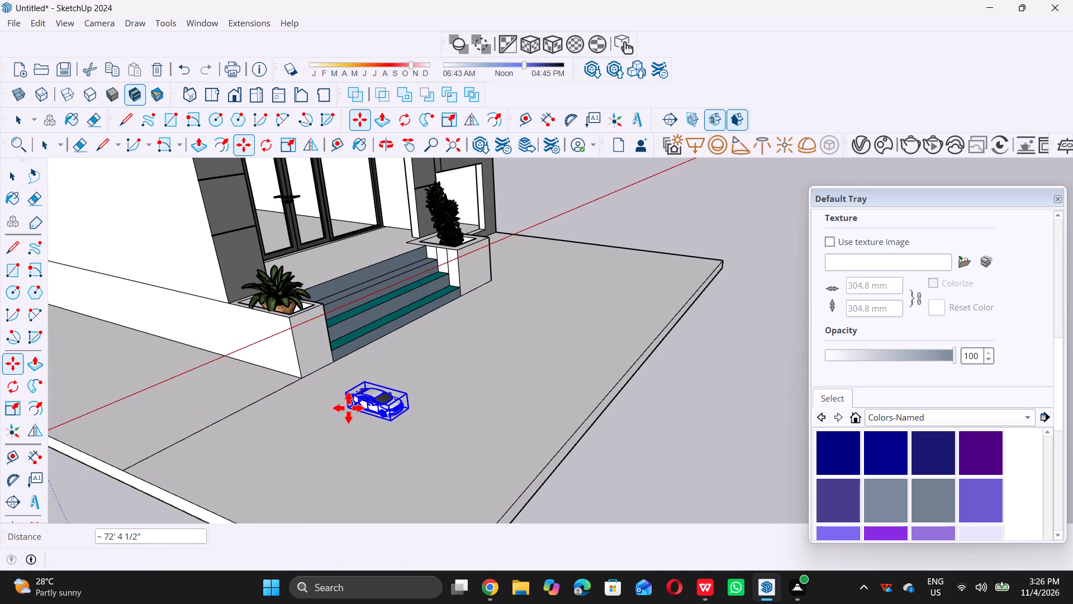
pyautogui.press('space')
pyautogui.click(705, 435)
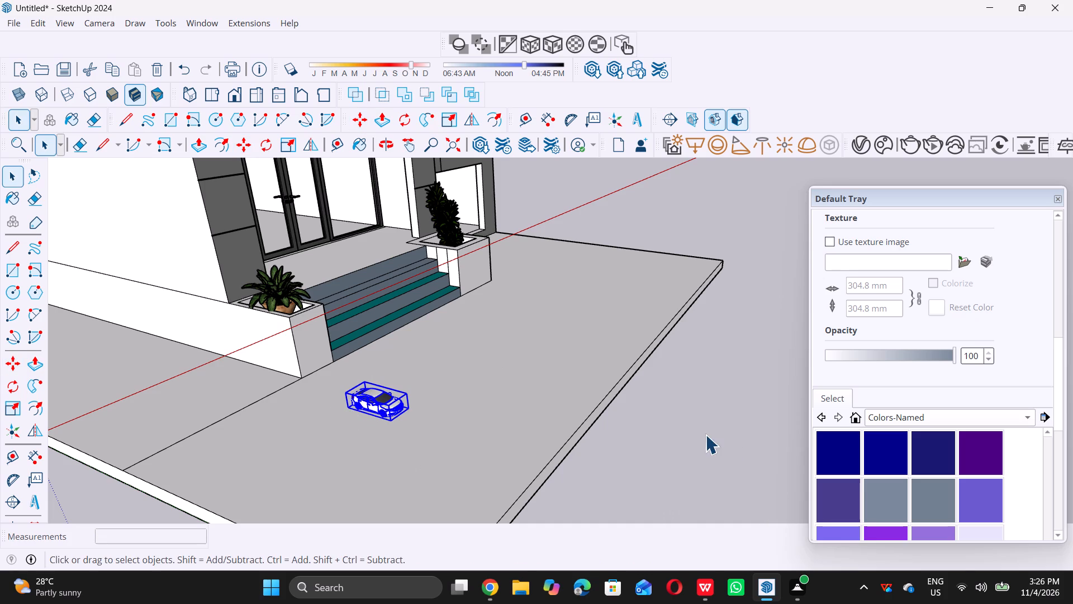
# Scale the car along the red axis by about 1.64 to widen it.
pyautogui.click(381, 405)
pyautogui.press('s')
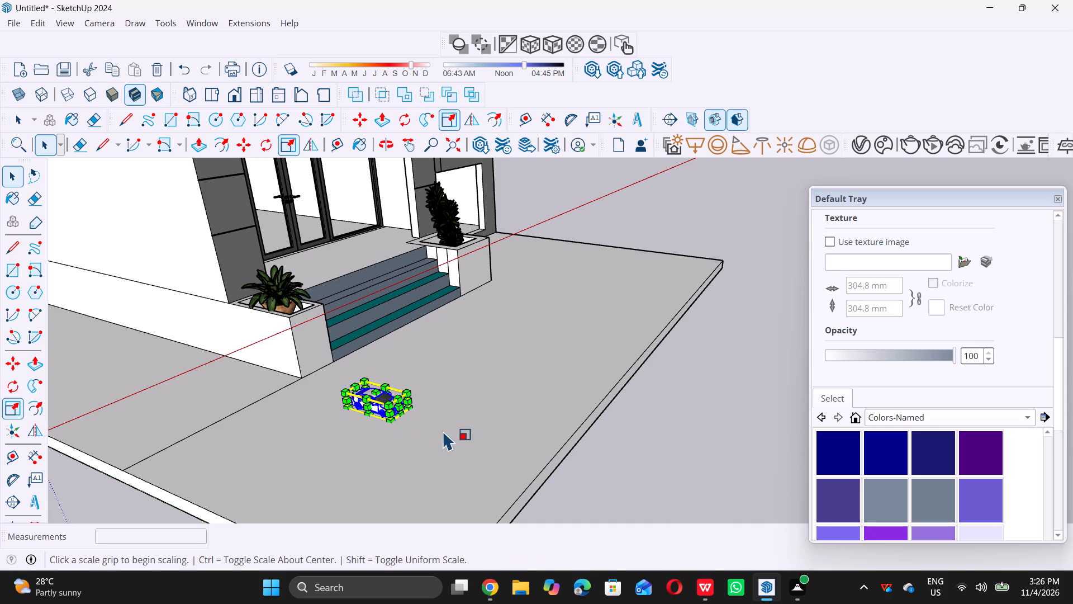
pyautogui.scroll(11, 381, 410)
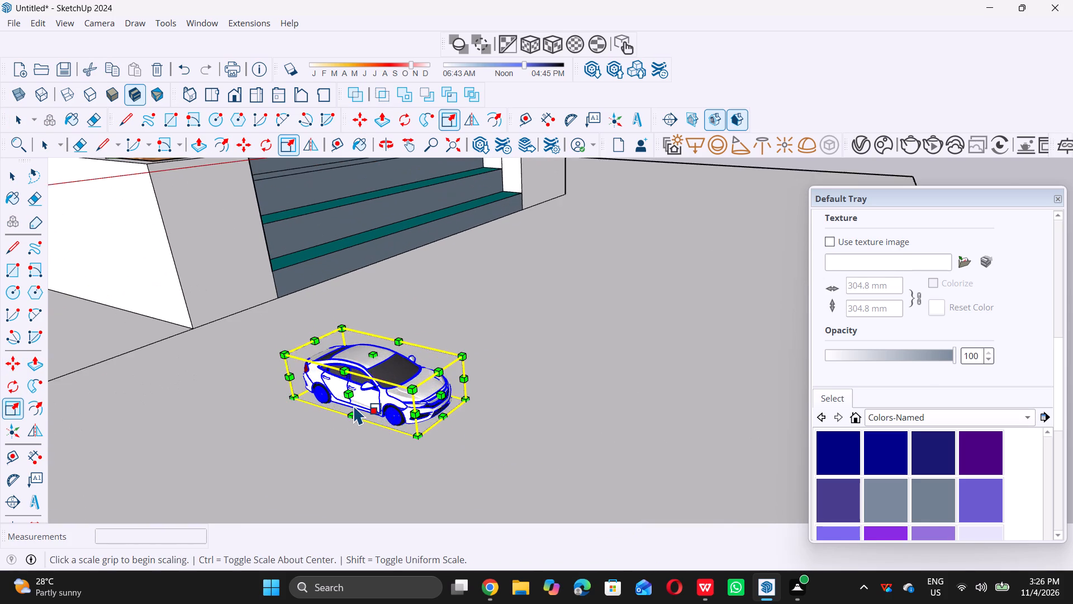
pyautogui.scroll(4, 354, 405)
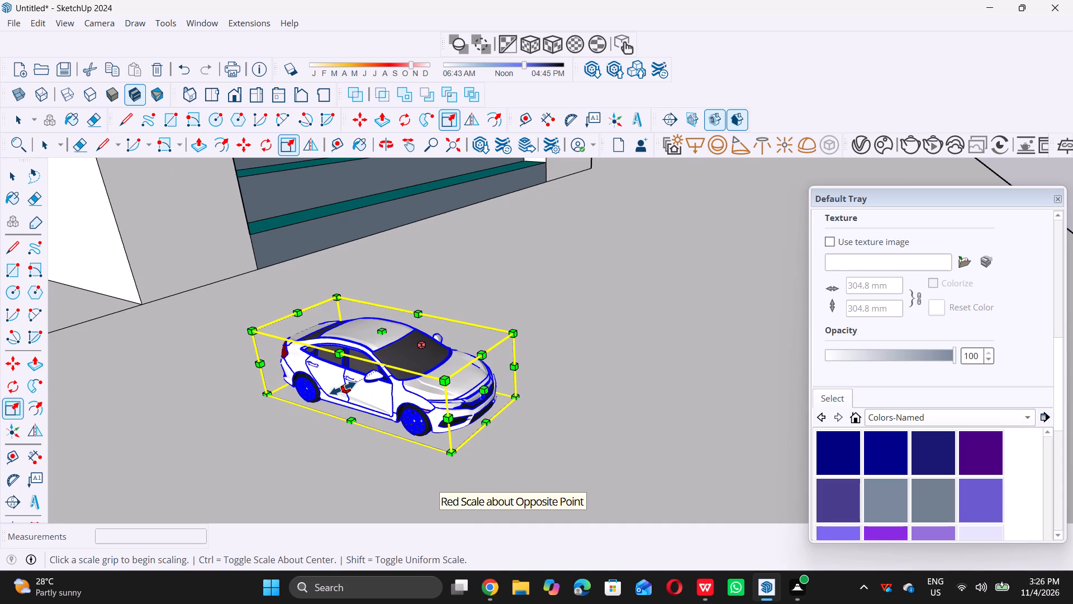
pyautogui.click(343, 388)
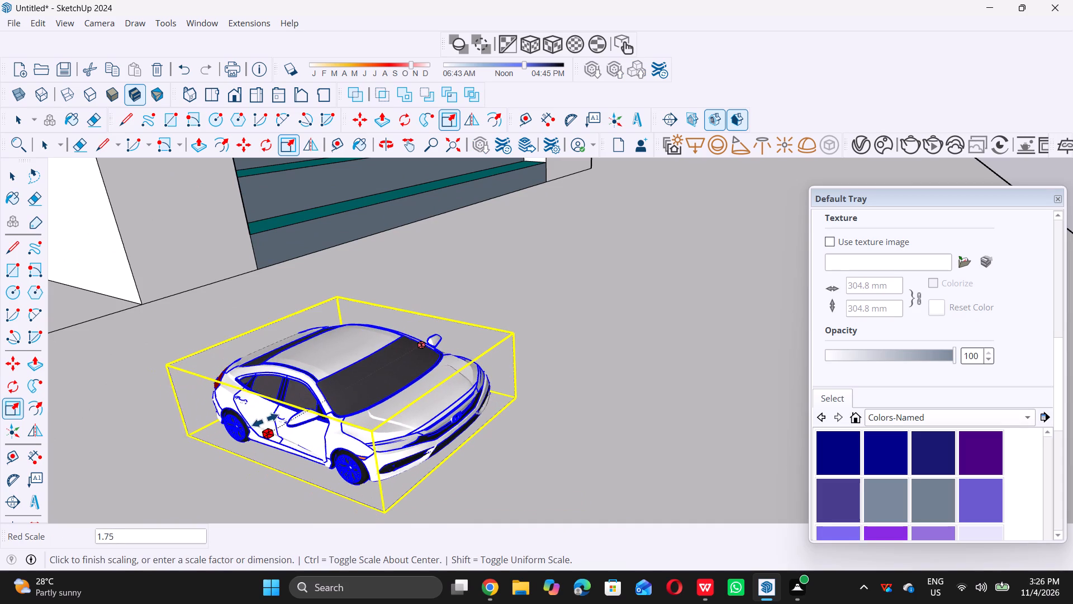
pyautogui.doubleClick(278, 418)
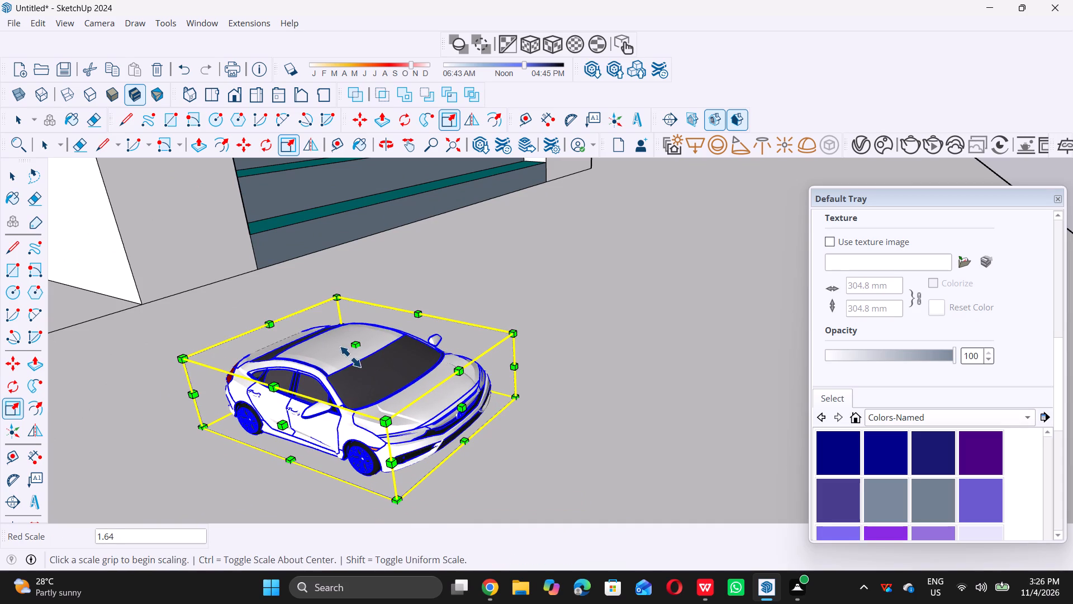
# Scale the car by about 2.57 along the blue axis and about 1.57 along the green axis.
pyautogui.click(358, 341)
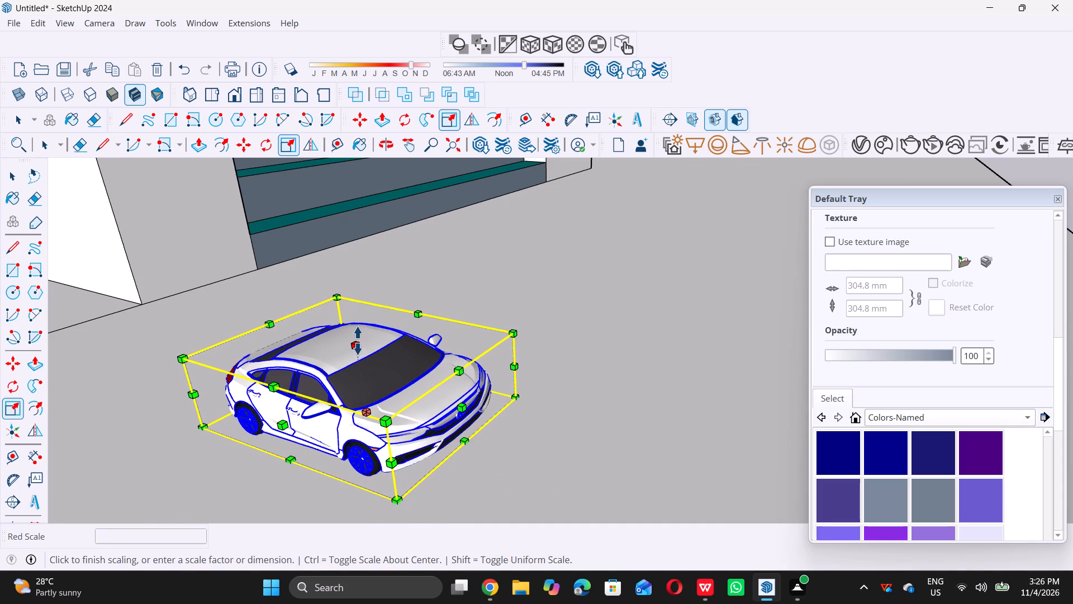
pyautogui.click(354, 222)
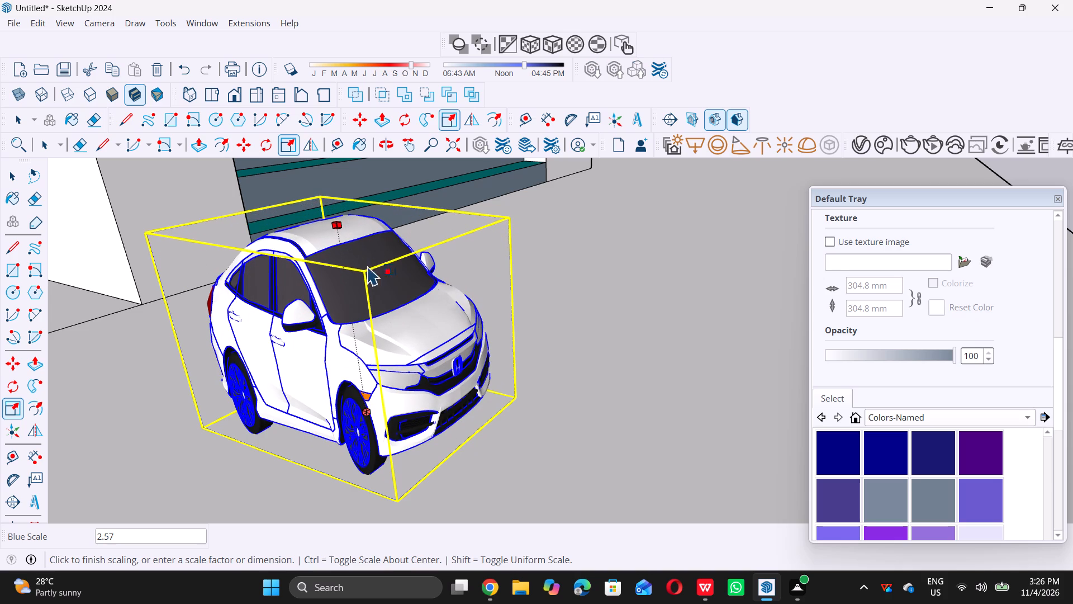
pyautogui.click(454, 351)
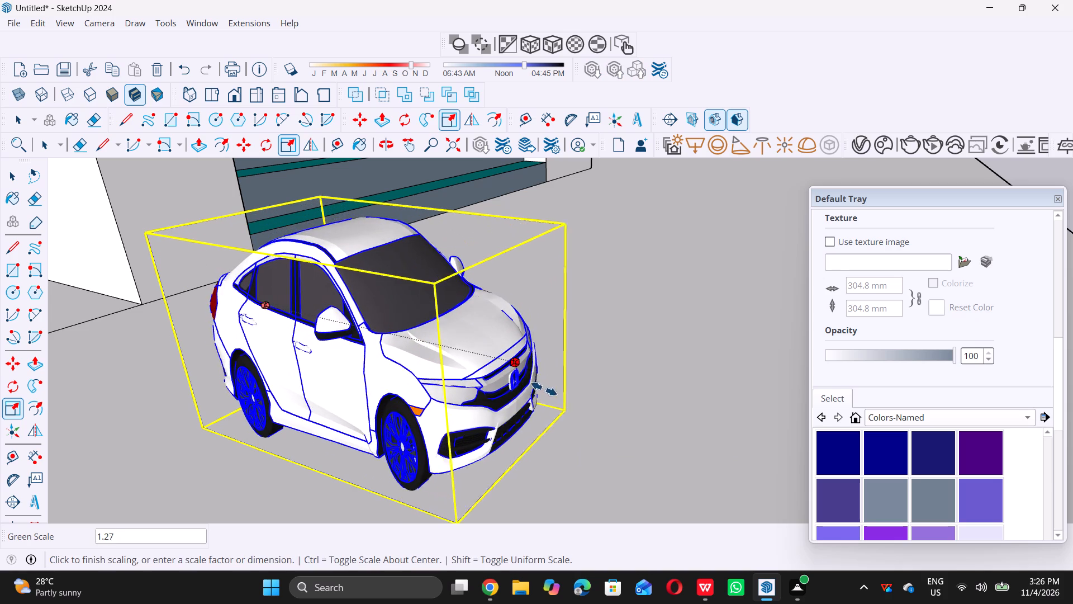
pyautogui.click(597, 426)
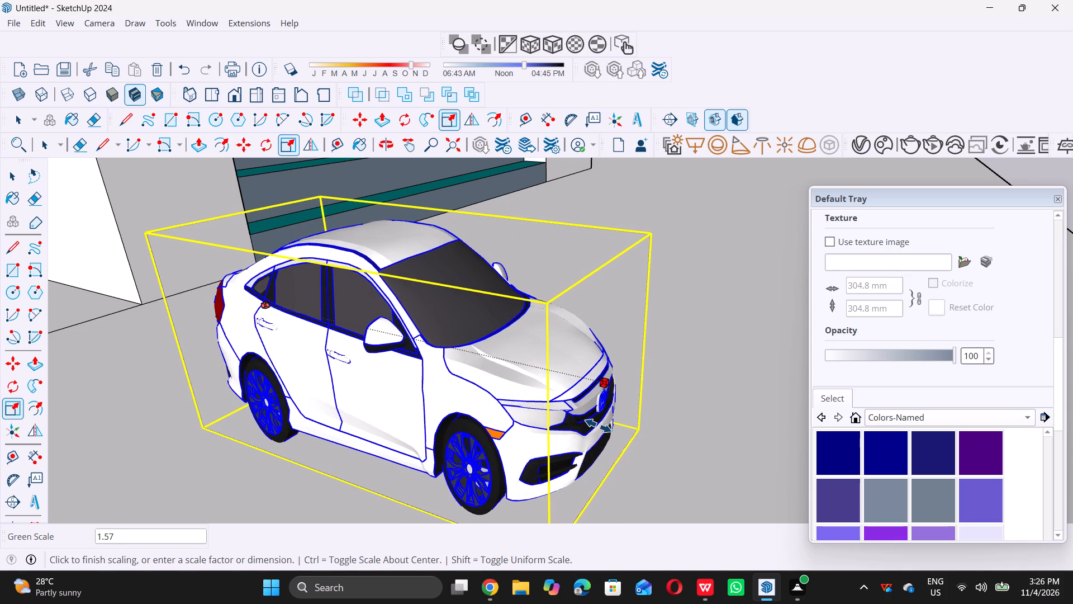
# Enlarge the car further, scaling it by about 2.3 along the red axis and about 1.77 along the blue axis.
pyautogui.scroll(-20, 560, 423)
pyautogui.scroll(-7, 560, 423)
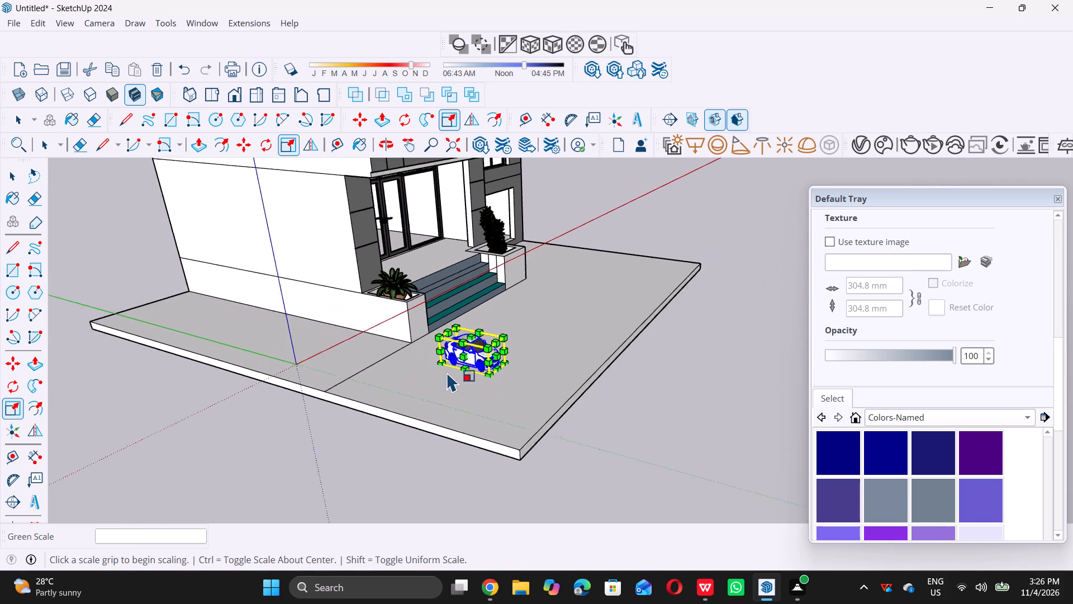
pyautogui.moveTo(457, 387); pyautogui.dragTo(425, 421, button='middle')
pyautogui.scroll(10, 430, 383)
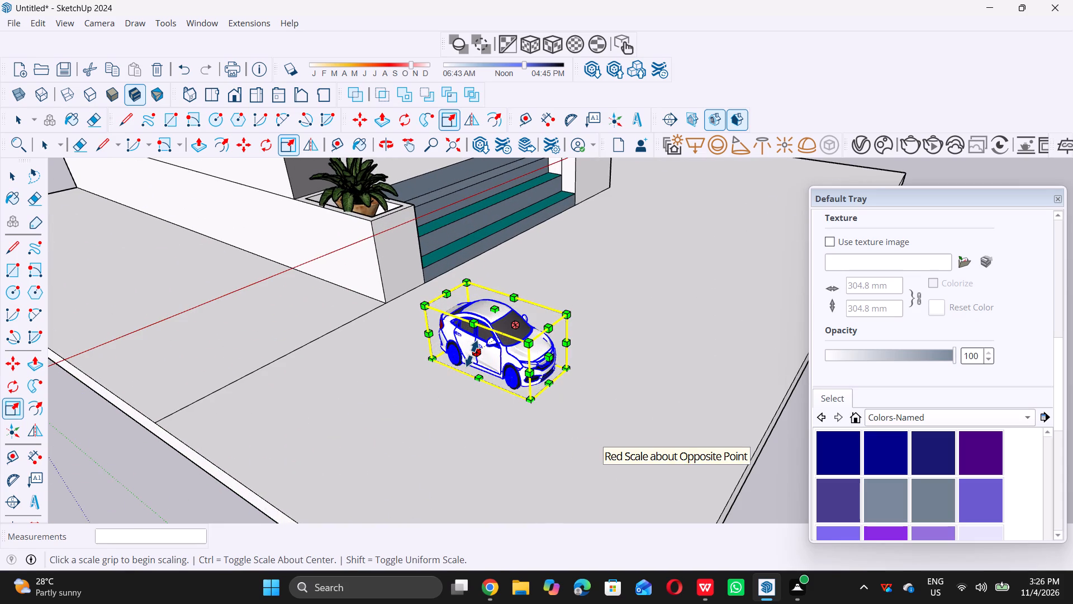
pyautogui.click(472, 353)
pyautogui.doubleClick(411, 381)
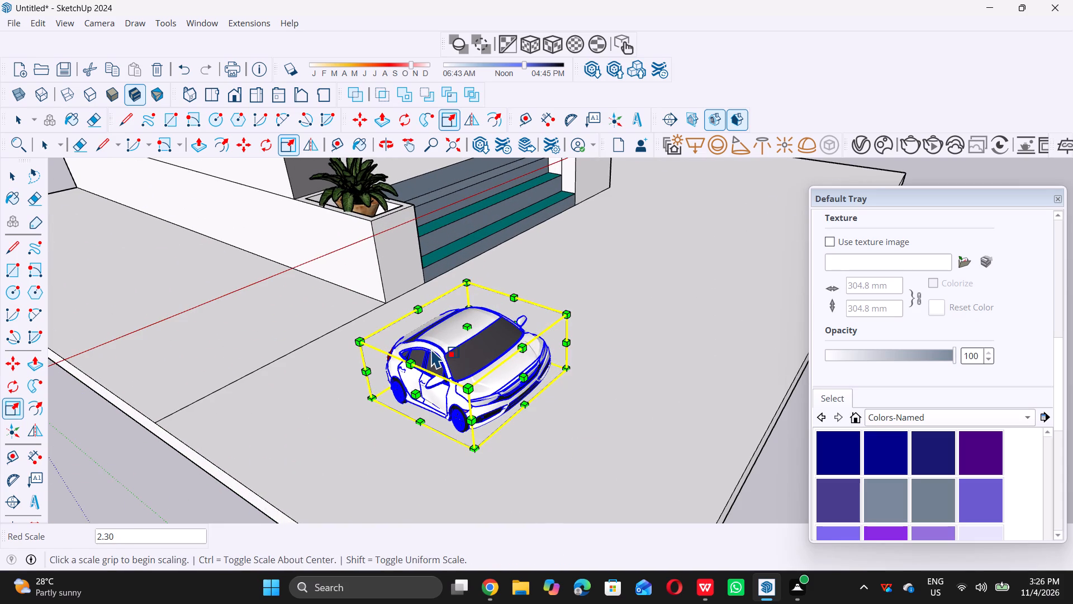
pyautogui.click(467, 325)
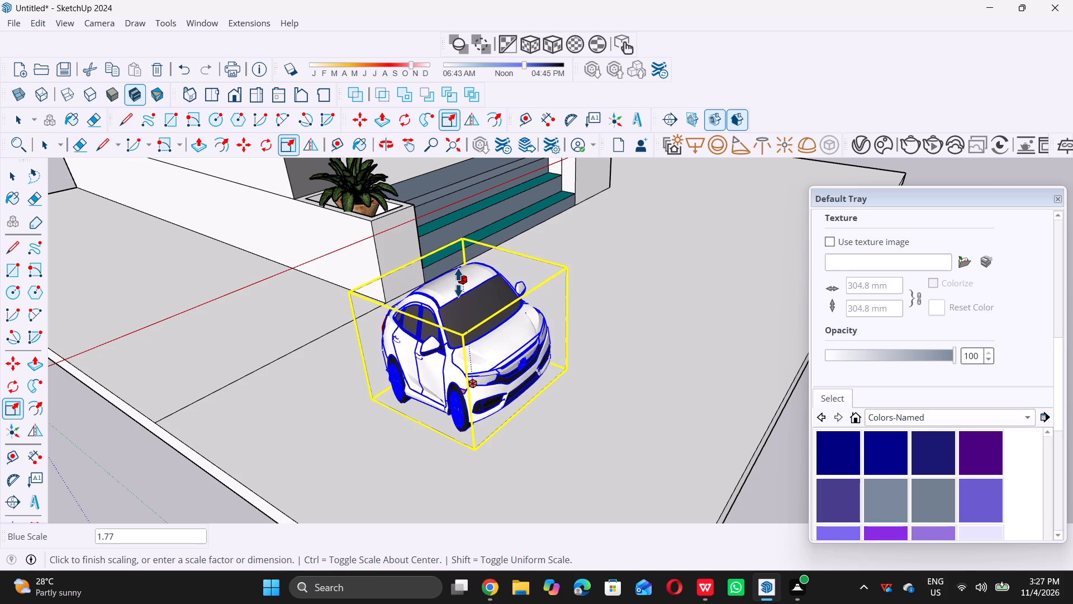
pyautogui.click(458, 282)
# Lengthen the car on the base slab by scaling it about 1.5 along the green axis.
pyautogui.moveTo(631, 391); pyautogui.dragTo(575, 401, button='middle')
pyautogui.scroll(-1, 631, 391)
pyautogui.moveTo(575, 401); pyautogui.dragTo(517, 418, button='middle')
pyautogui.middleClick(303, 409)
pyautogui.scroll(-14, 345, 375)
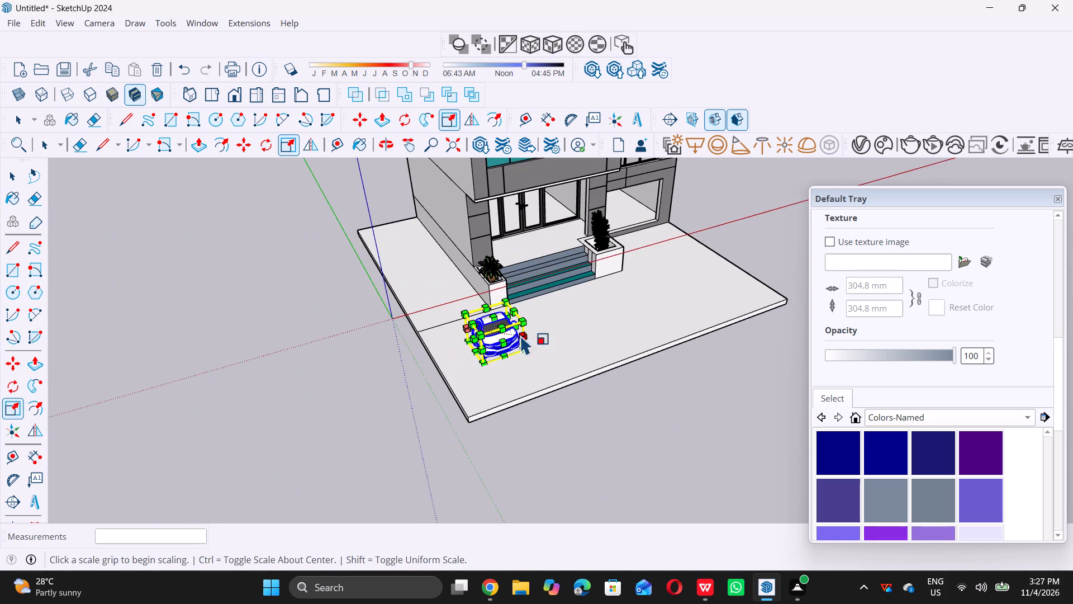
pyautogui.scroll(-3, 521, 335)
pyautogui.moveTo(482, 375); pyautogui.dragTo(610, 363, button='middle')
pyautogui.scroll(5, 569, 376)
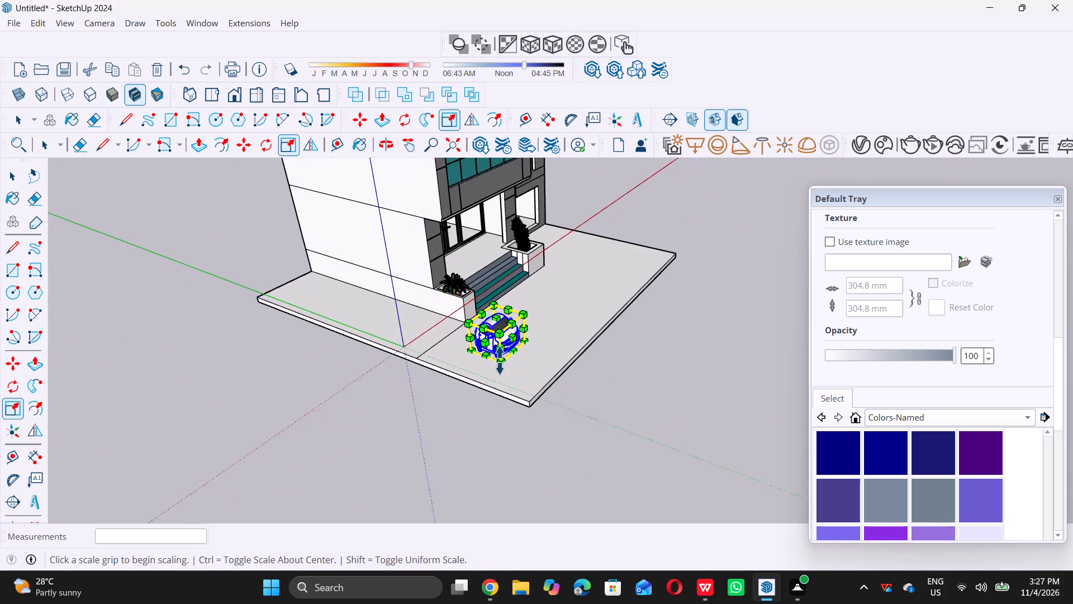
pyautogui.scroll(12, 479, 341)
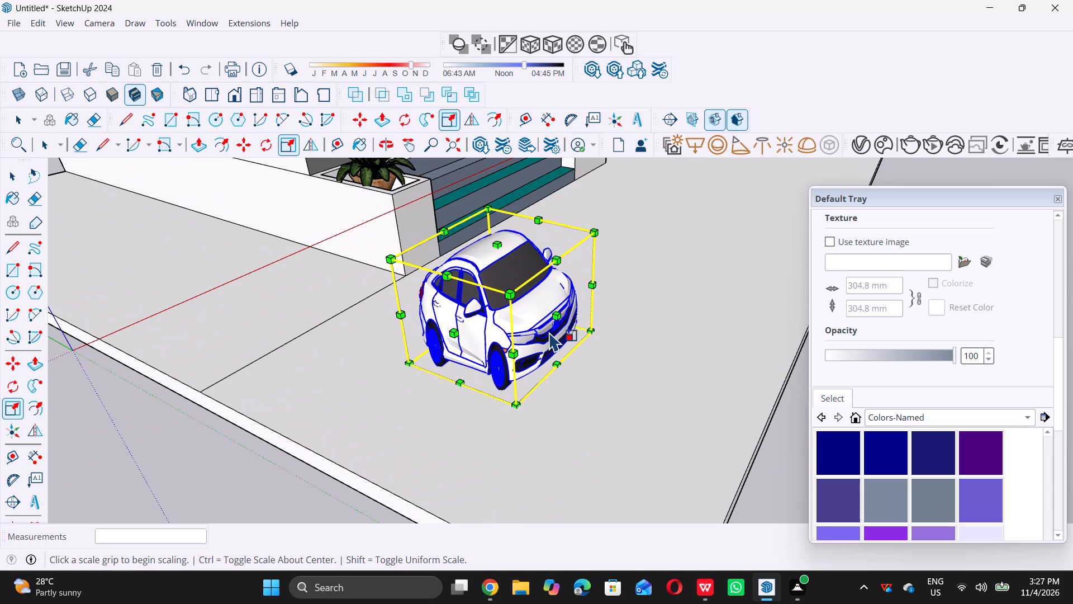
pyautogui.doubleClick(556, 321)
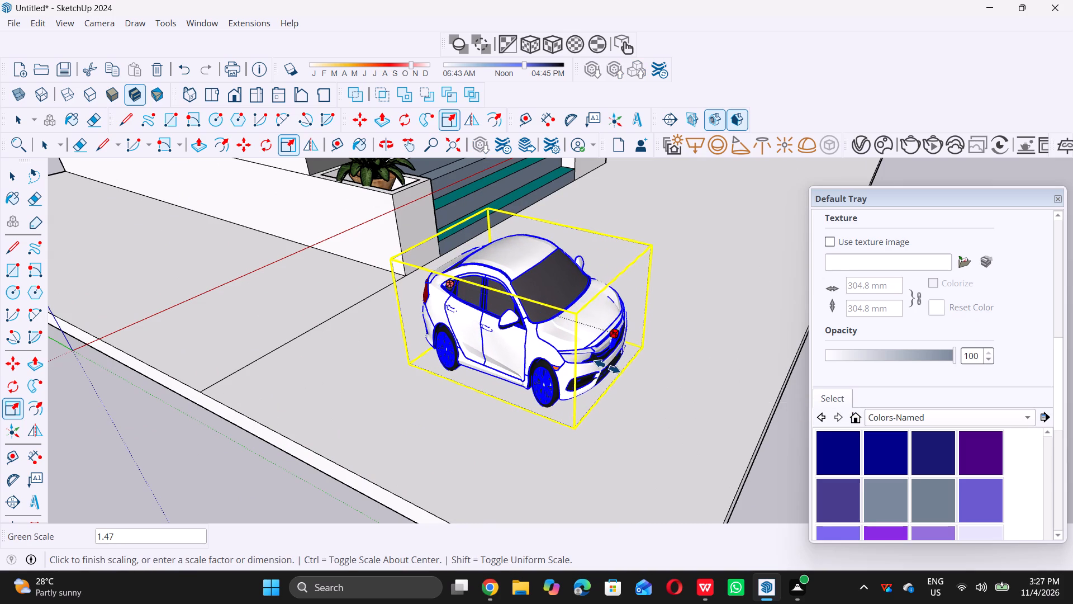
pyautogui.click(611, 372)
pyautogui.press('space')
# Examine the whole tower from the front, checking the car's size against the entrance and facade.
pyautogui.scroll(-2, 610, 370)
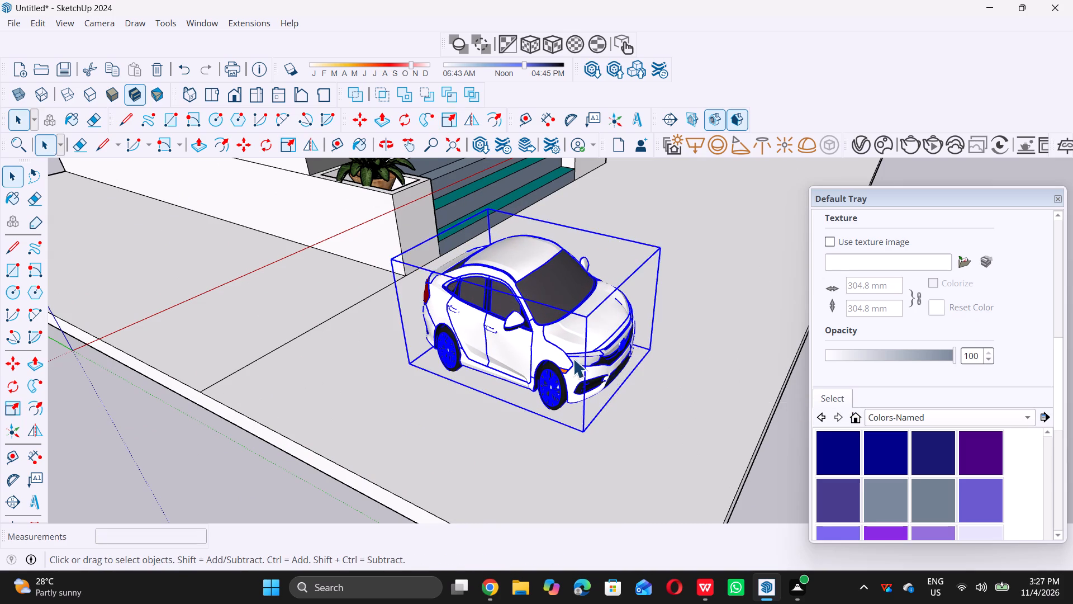
pyautogui.scroll(-19, 573, 358)
pyautogui.moveTo(671, 407); pyautogui.dragTo(431, 384, button='middle')
pyautogui.middleClick(431, 384)
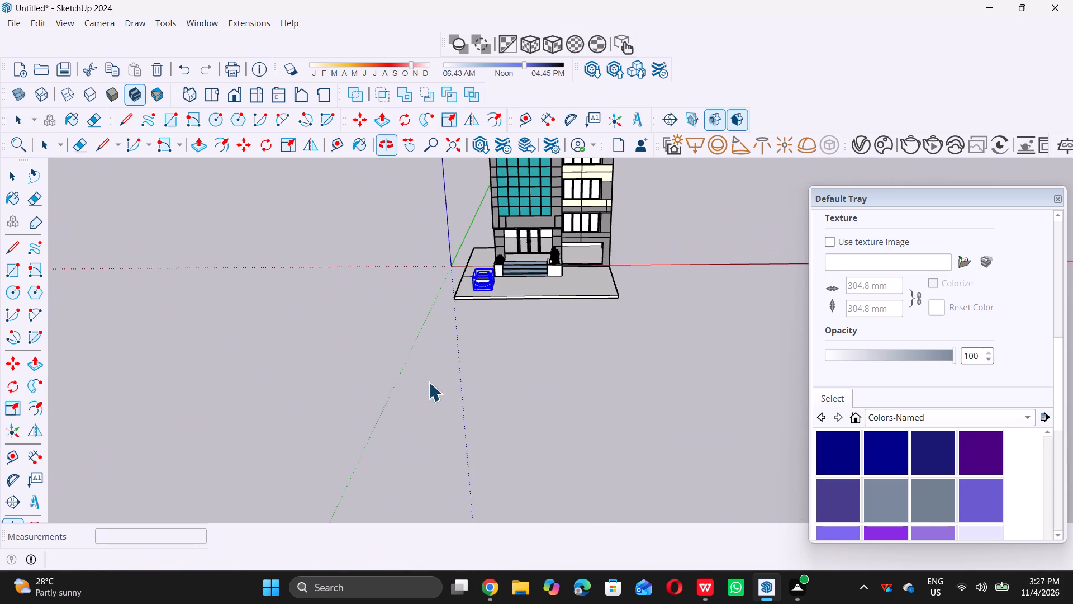
pyautogui.doubleClick(555, 334)
pyautogui.scroll(3, 557, 228)
pyautogui.scroll(-7, 537, 315)
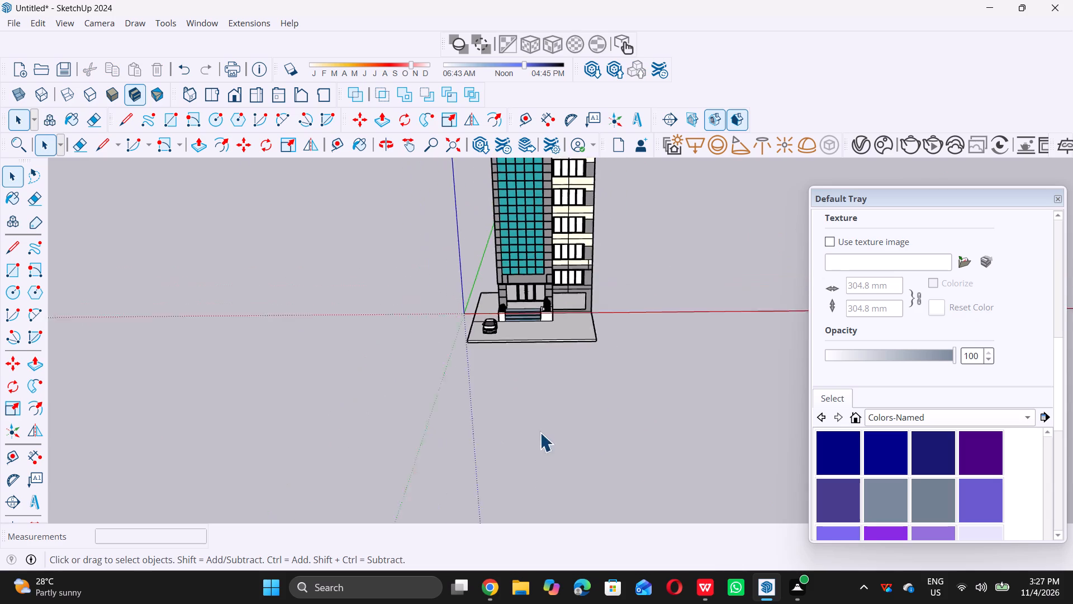
pyautogui.scroll(-10, 540, 432)
pyautogui.moveTo(554, 419); pyautogui.dragTo(552, 352, button='middle')
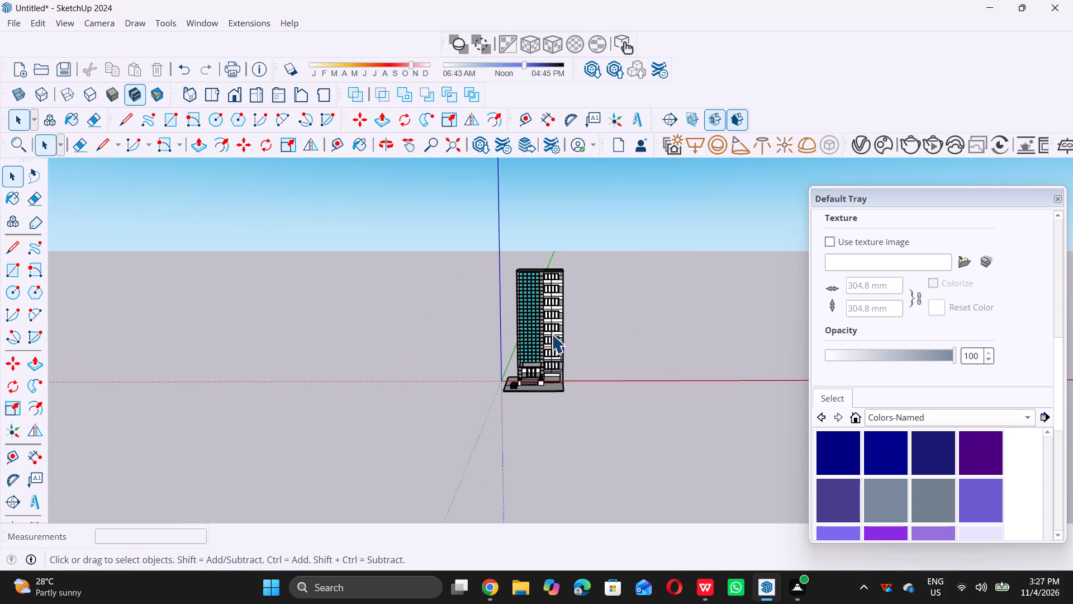
pyautogui.scroll(12, 552, 334)
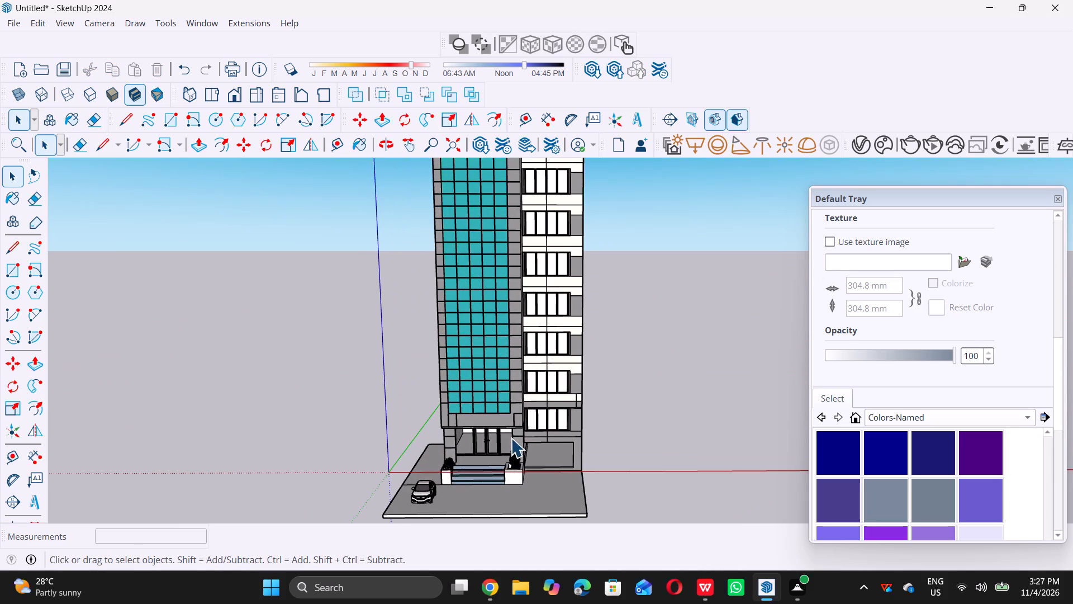
pyautogui.moveTo(511, 438); pyautogui.dragTo(511, 416, button='middle')
pyautogui.scroll(7, 511, 416)
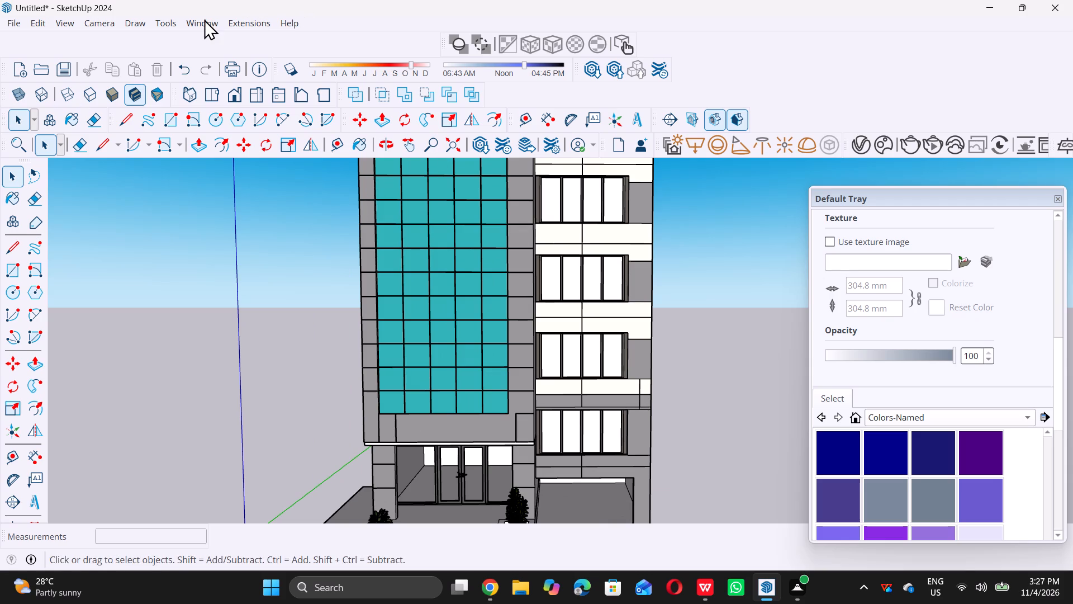
# Start a 3D text and replace its placeholder content with COMPANY NAME.
pyautogui.click(169, 22)
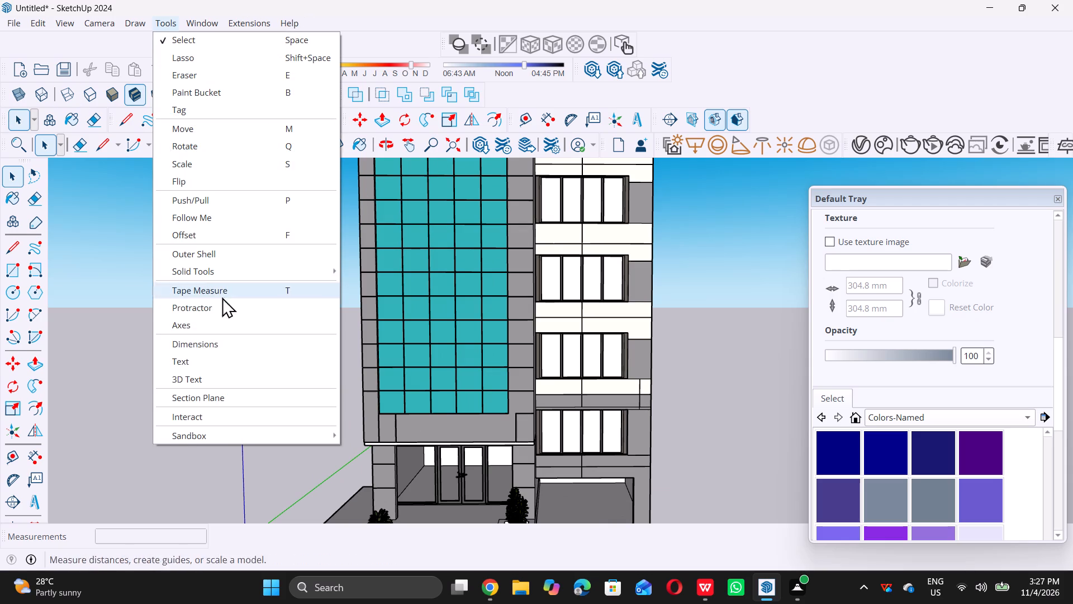
pyautogui.click(229, 378)
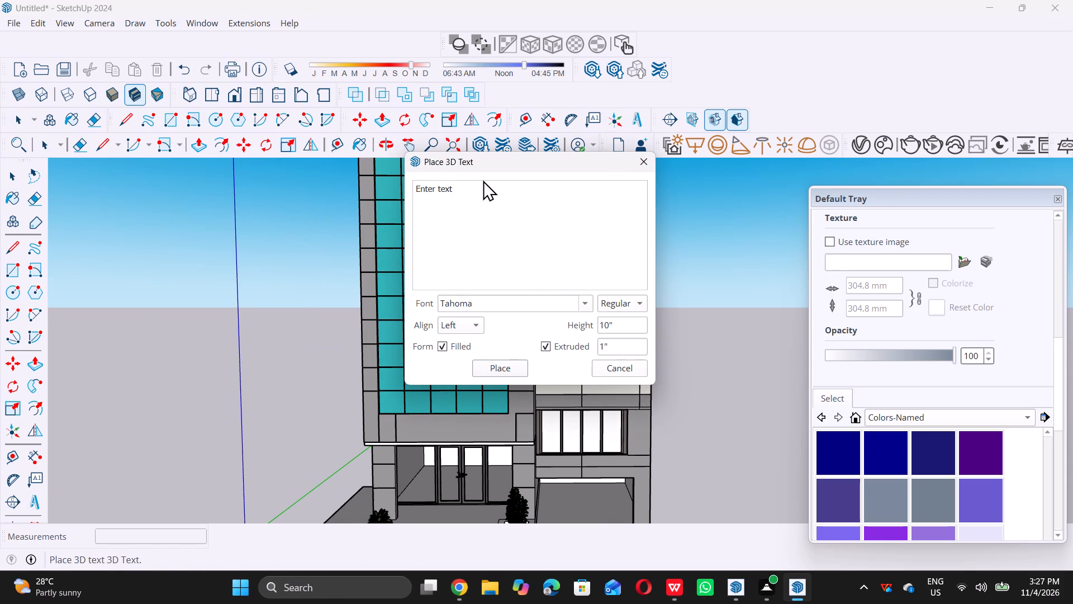
pyautogui.doubleClick(482, 182)
pyautogui.press('BackSpace')
pyautogui.press('BackSpace')
pyautogui.press('BackSpace')
pyautogui.click(467, 190)
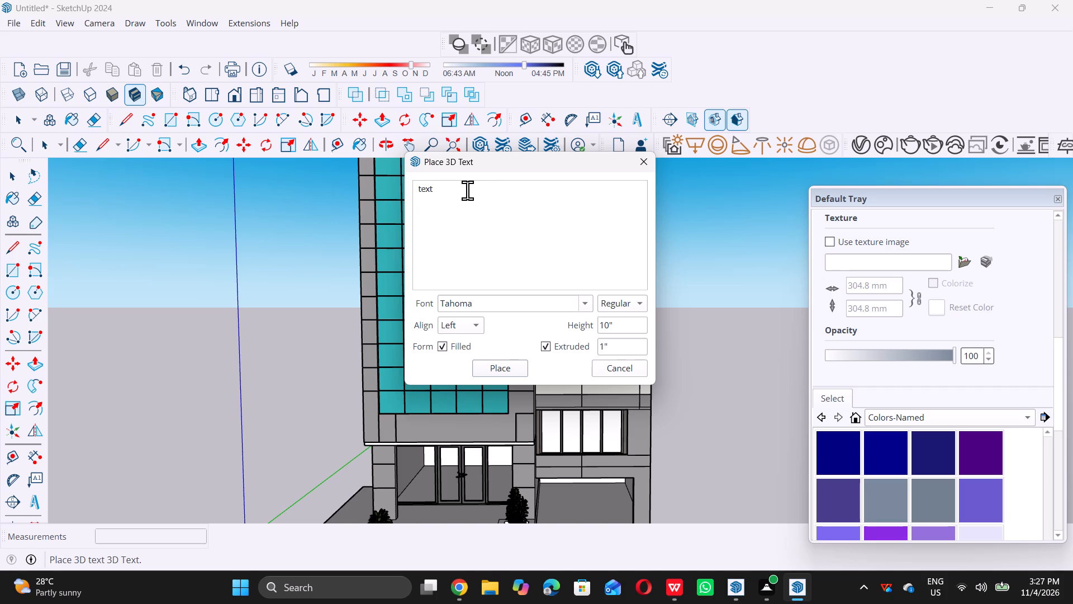
pyautogui.press('BackSpace')
pyautogui.press('\\')
pyautogui.press('BackSpace')
pyautogui.press('BackSpace')
pyautogui.press('BackSpace')
pyautogui.press('BackSpace')
pyautogui.press('BackSpace')
pyautogui.press('BackSpace')
pyautogui.press('BackSpace')
pyautogui.press('BackSpace')
pyautogui.press('BackSpace')
pyautogui.press('BackSpace')
pyautogui.press('BackSpace')
pyautogui.write('COMP')
pyautogui.press('a')
pyautogui.write('NY NAME')
# Place the COMPANY NAME 3D text on the gray fascia between the entrance doors and the teal glazing.
pyautogui.click(500, 371)
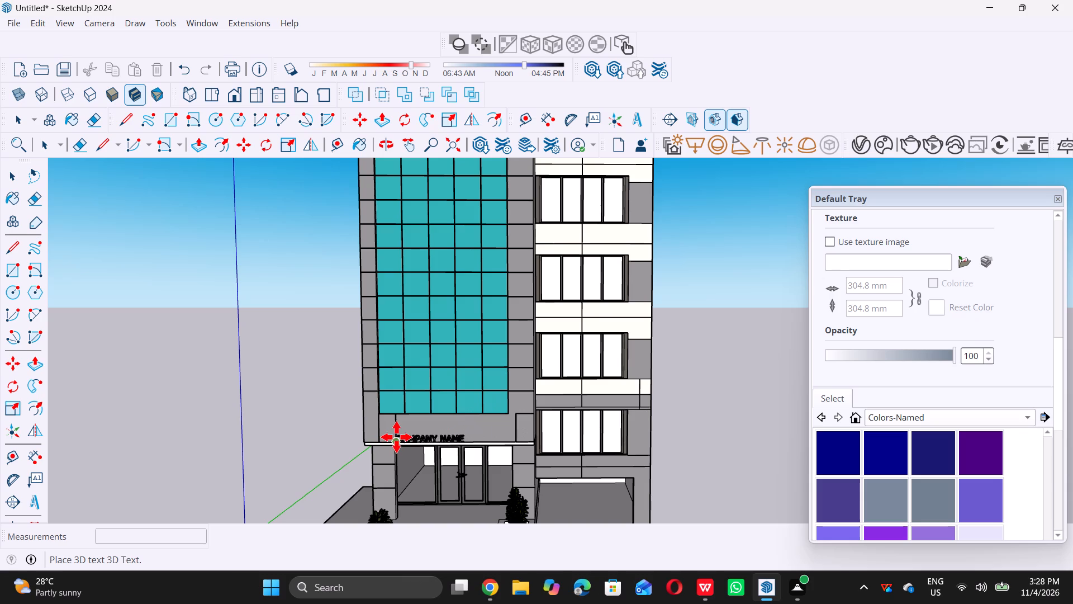
pyautogui.scroll(4, 404, 430)
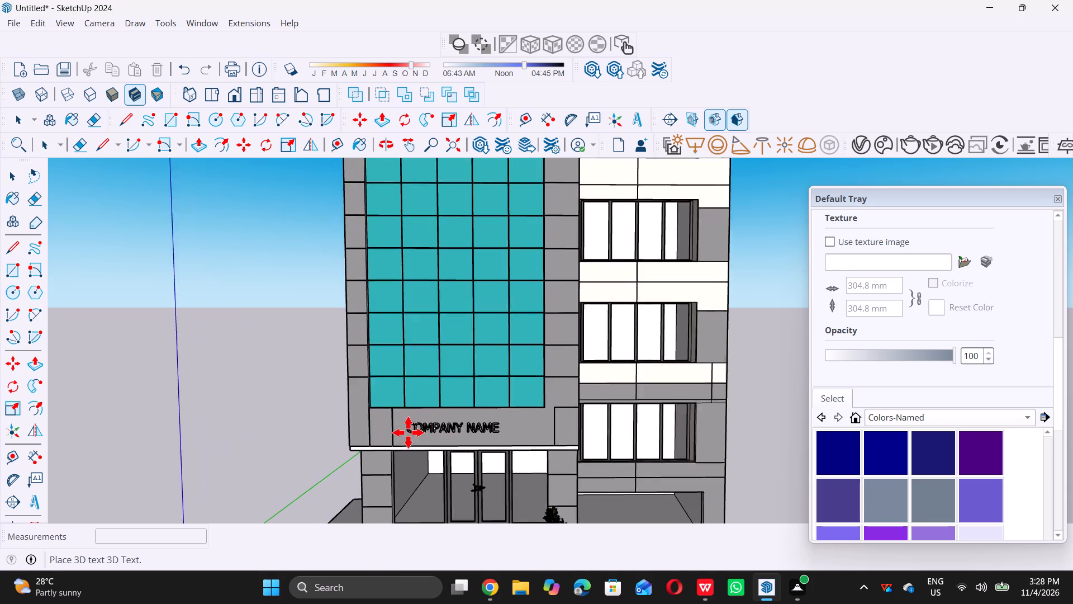
pyautogui.scroll(2, 408, 432)
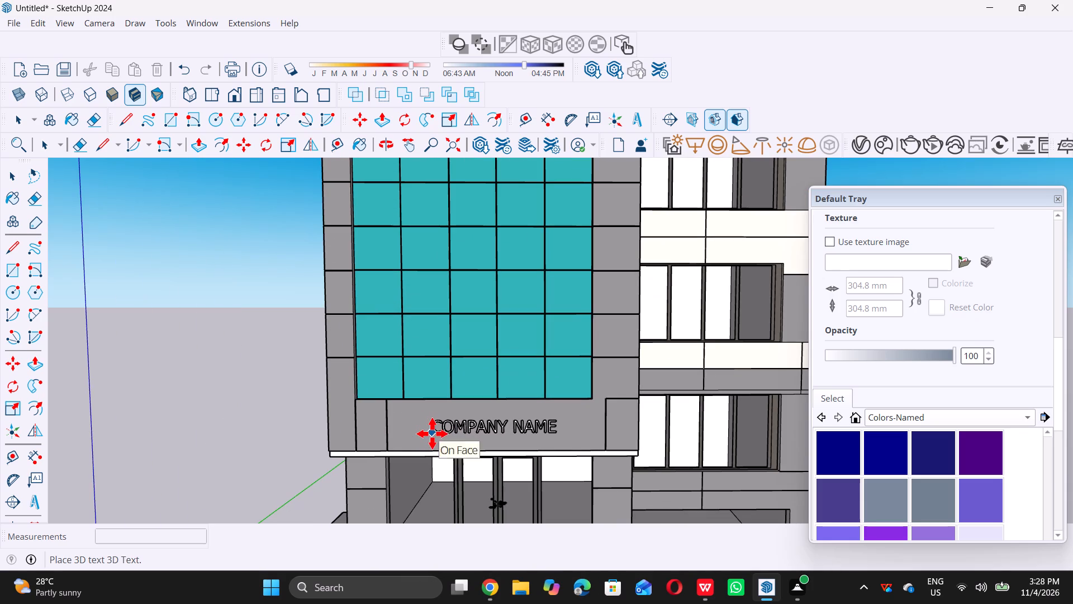
pyautogui.click(432, 433)
pyautogui.press('space')
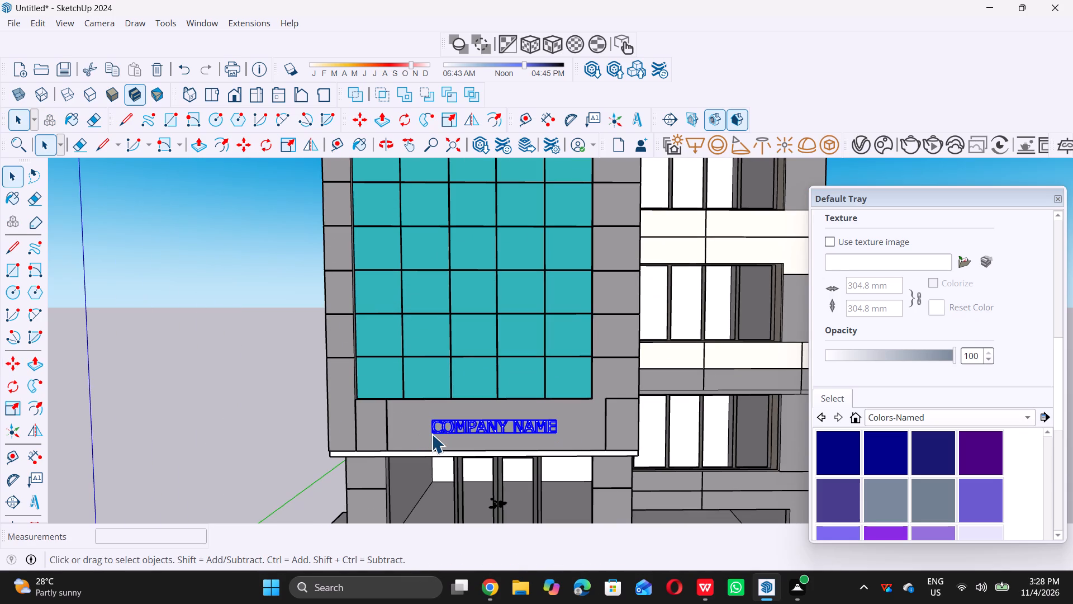
pyautogui.press('space')
# Examine the COMPANY NAME sign from afar and up close, judging its size and position on the entrance fascia.
pyautogui.scroll(-9, 431, 434)
pyautogui.scroll(-12, 432, 416)
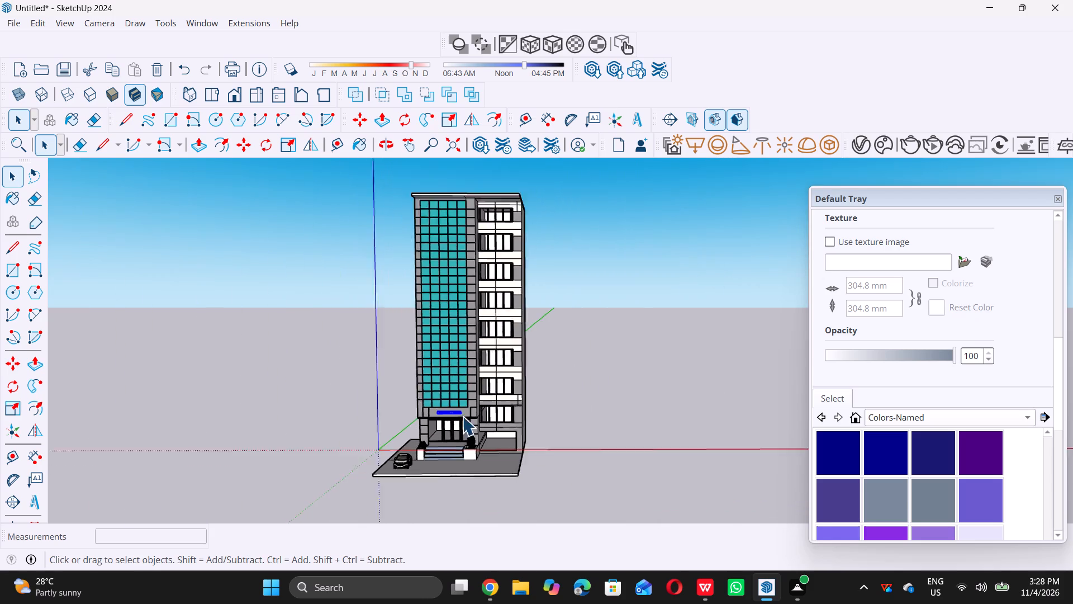
pyautogui.scroll(-5, 401, 415)
pyautogui.moveTo(397, 422); pyautogui.dragTo(575, 467, button='middle')
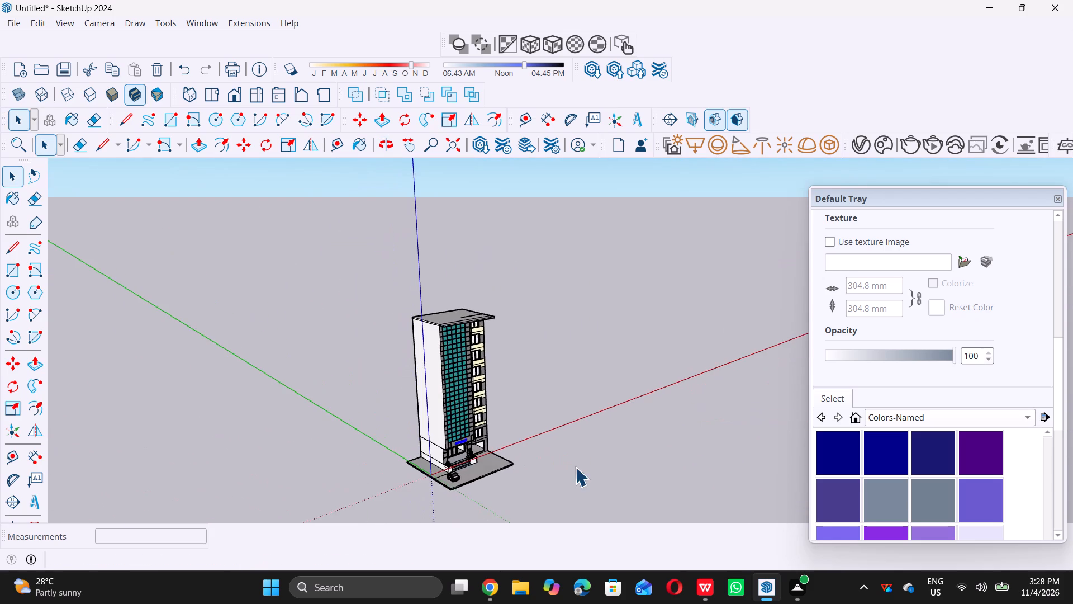
pyautogui.scroll(6, 398, 484)
pyautogui.scroll(11, 520, 447)
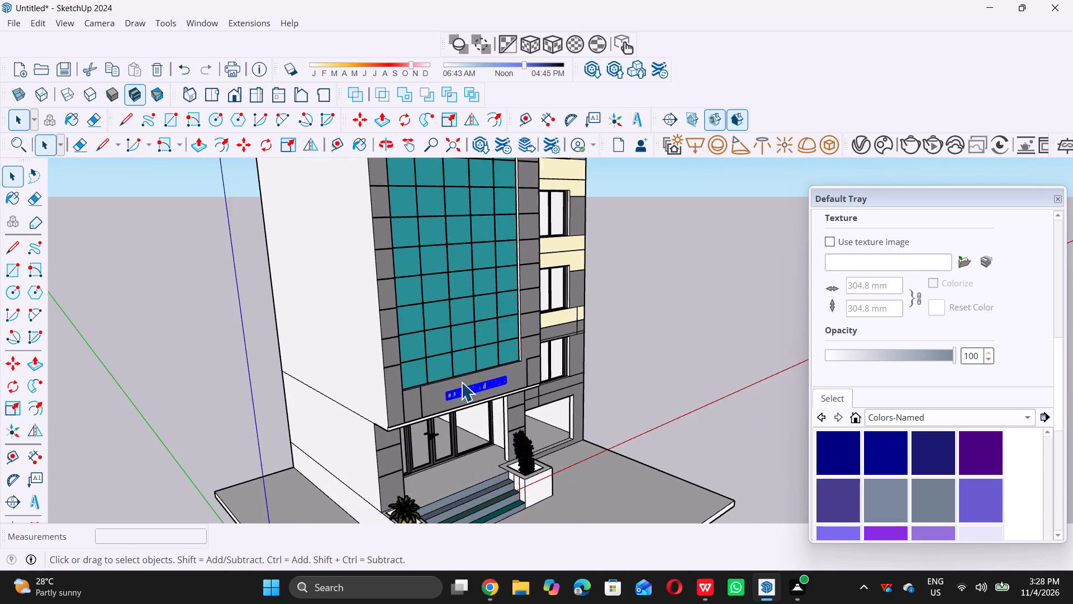
pyautogui.scroll(11, 461, 382)
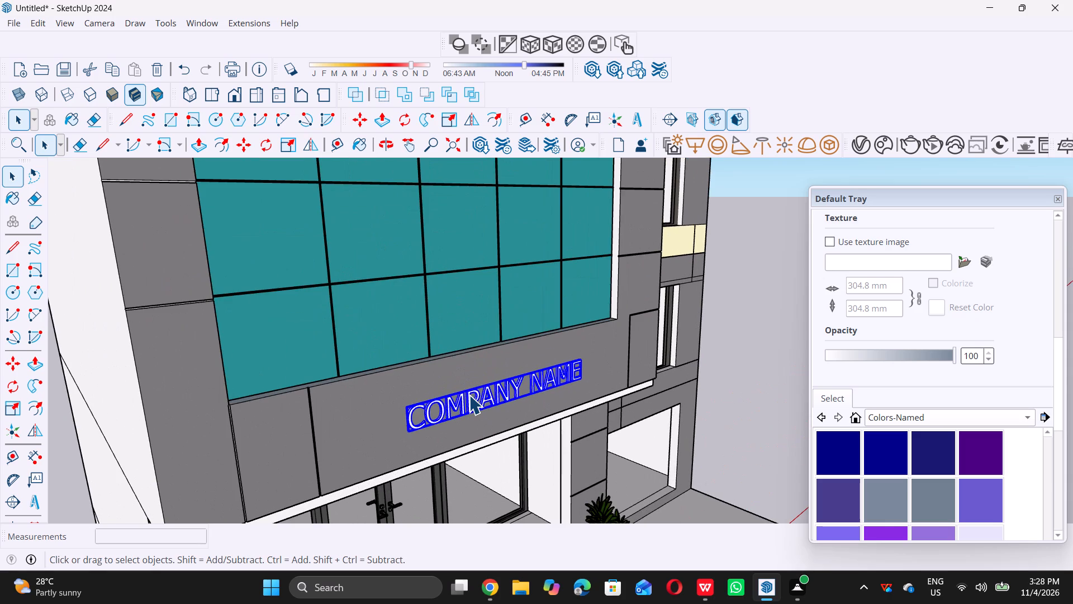
pyautogui.scroll(4, 469, 395)
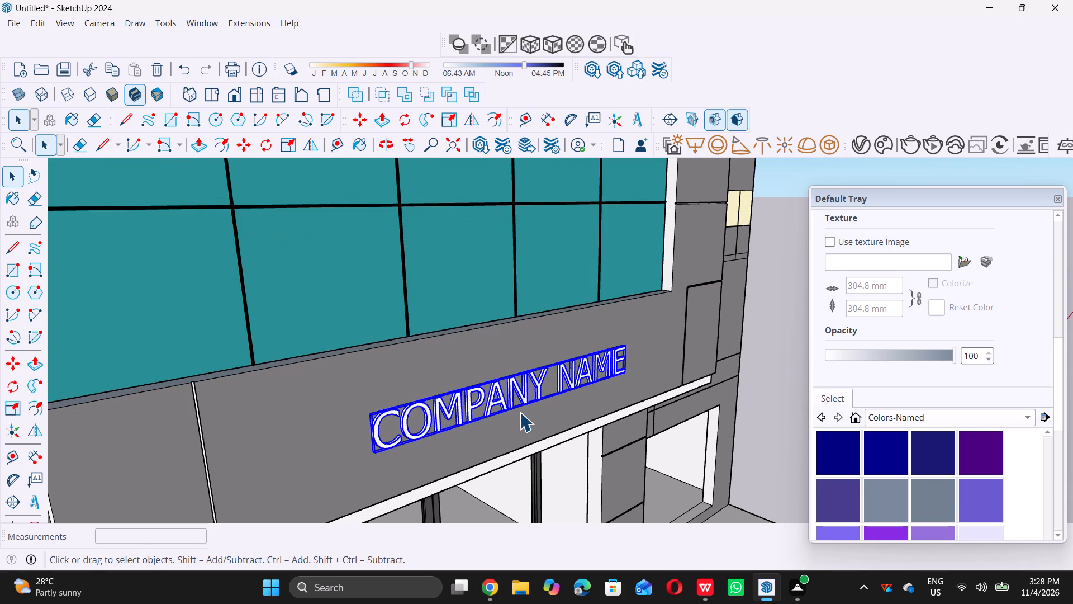
# Stretch the COMPANY NAME sign lengthwise from its C end to a scale of about 1.32.
pyautogui.scroll(-12, 466, 409)
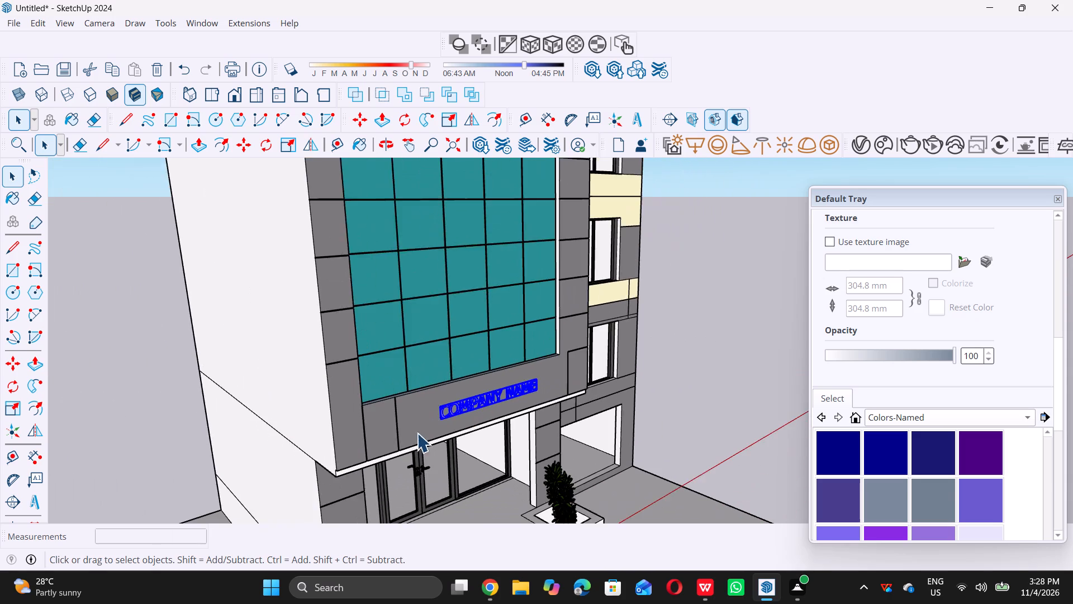
pyautogui.scroll(-2, 391, 393)
pyautogui.moveTo(390, 400); pyautogui.dragTo(391, 402, button='middle')
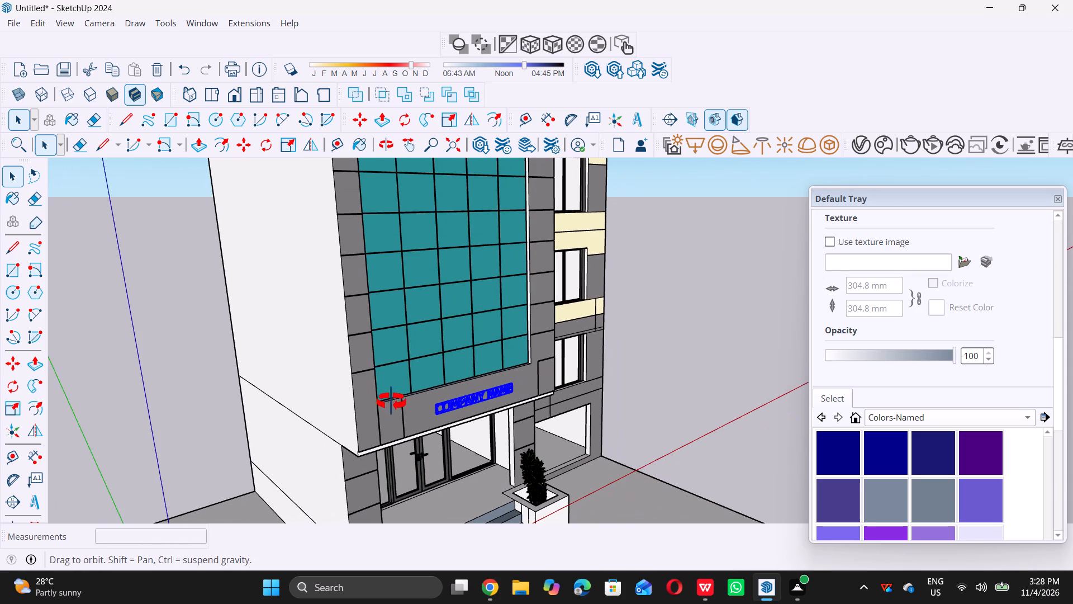
pyautogui.moveTo(391, 402); pyautogui.dragTo(406, 414, button='middle')
pyautogui.scroll(14, 424, 431)
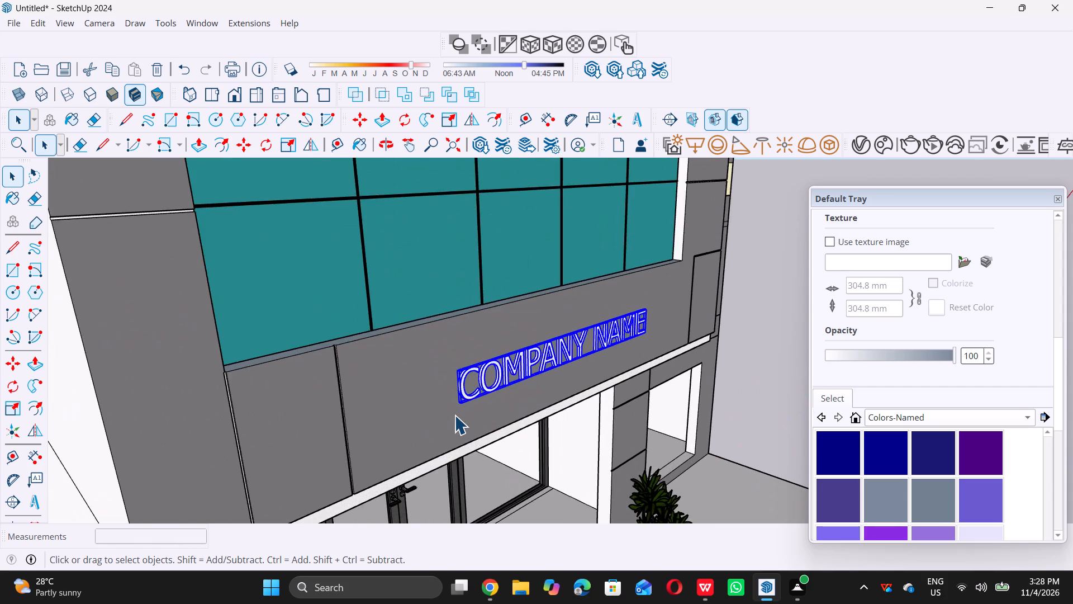
pyautogui.scroll(5, 454, 415)
pyautogui.press('s')
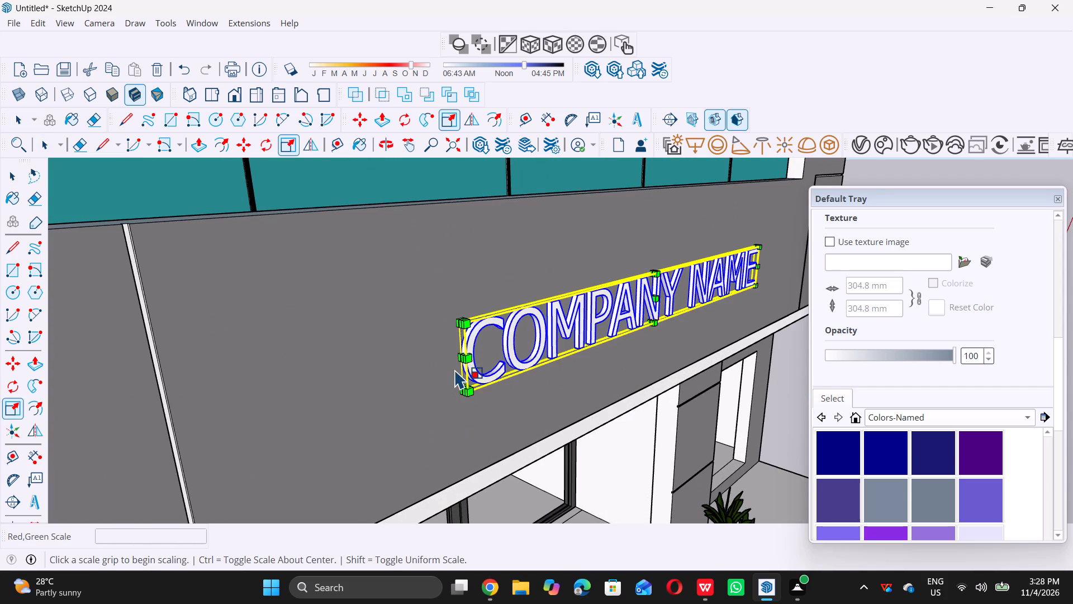
pyautogui.scroll(13, 455, 369)
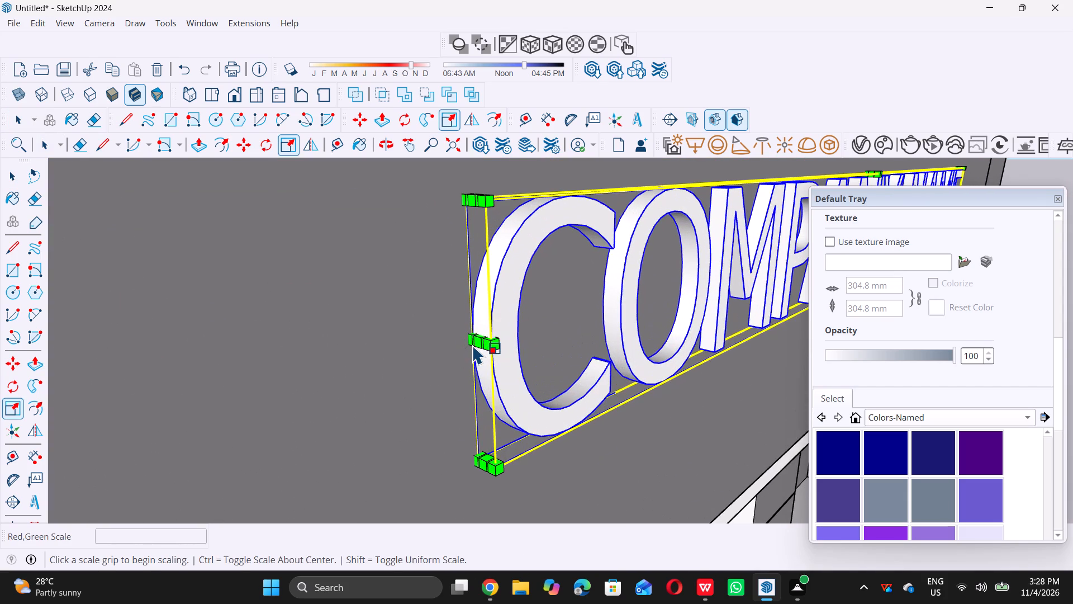
pyautogui.doubleClick(477, 344)
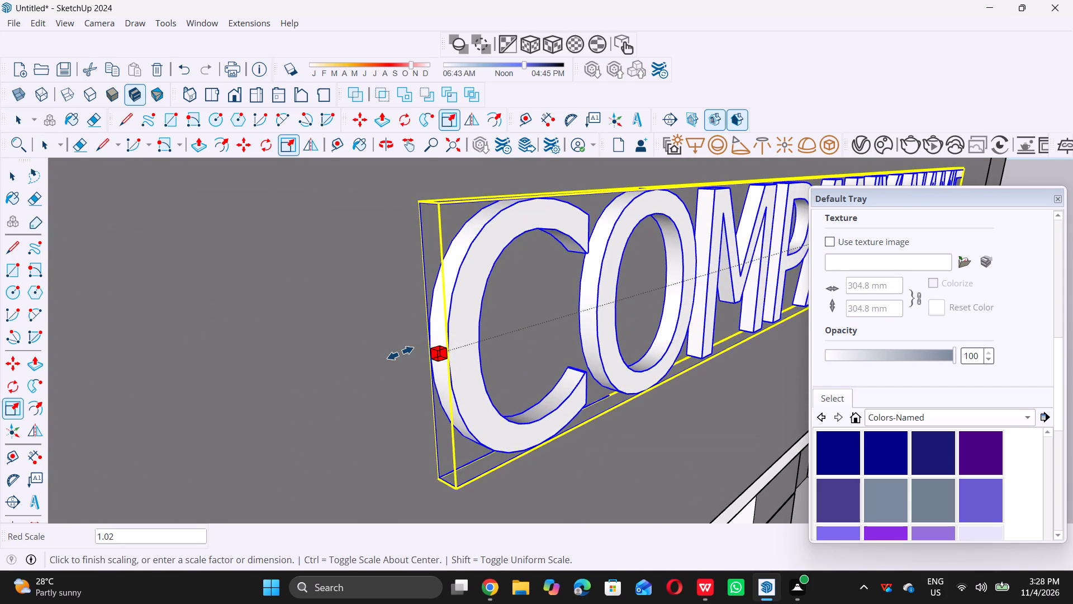
pyautogui.scroll(-18, 400, 353)
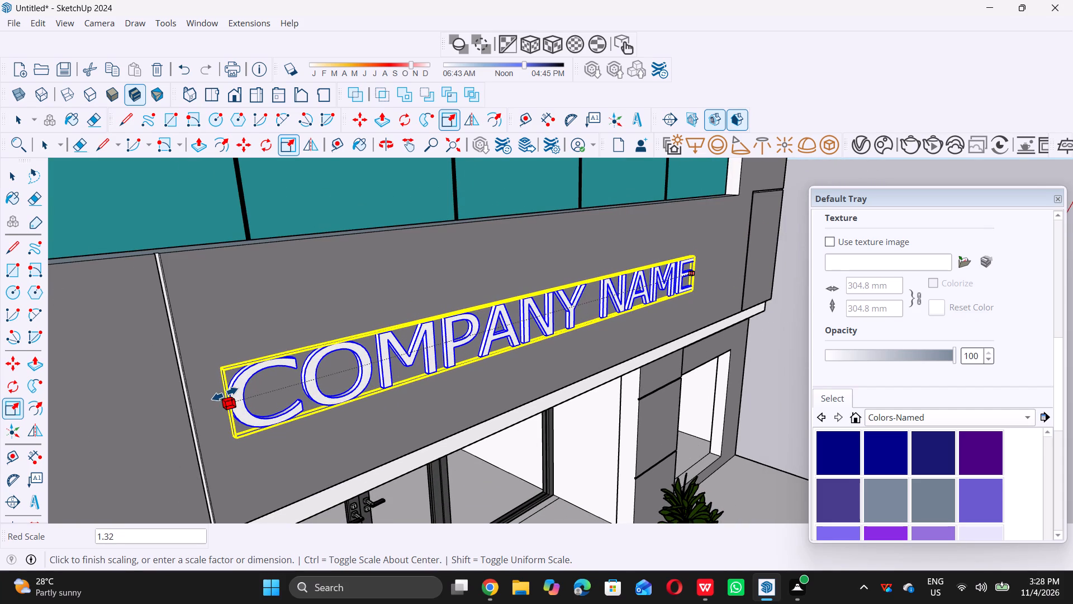
pyautogui.click(236, 389)
# Stretch the COMPANY NAME sign slightly lengthwise from its E end along the entrance fascia.
pyautogui.scroll(-6, 231, 389)
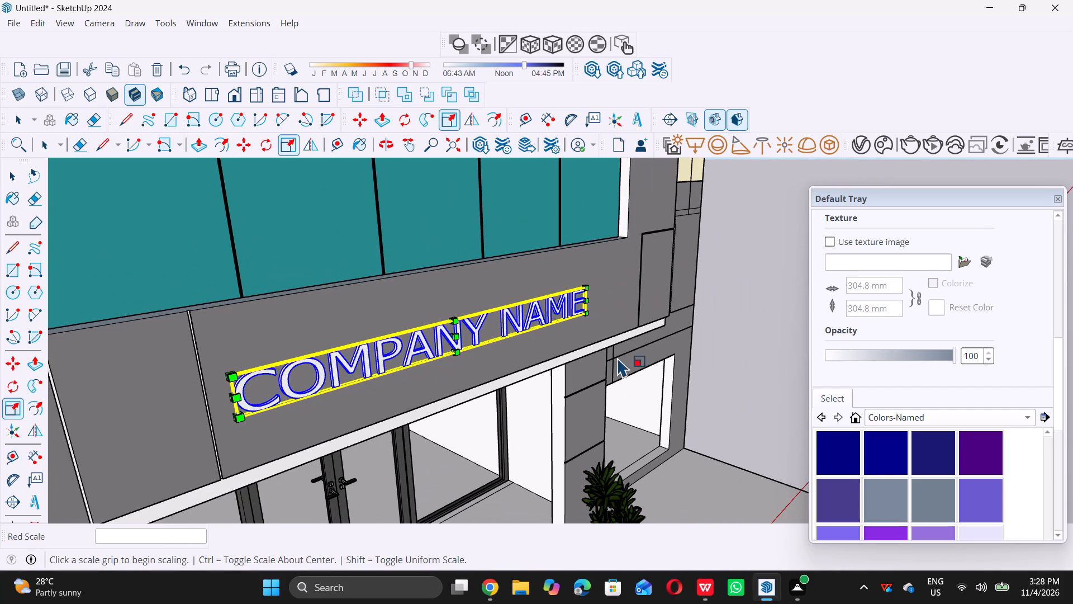
pyautogui.moveTo(638, 347); pyautogui.dragTo(535, 379, button='middle')
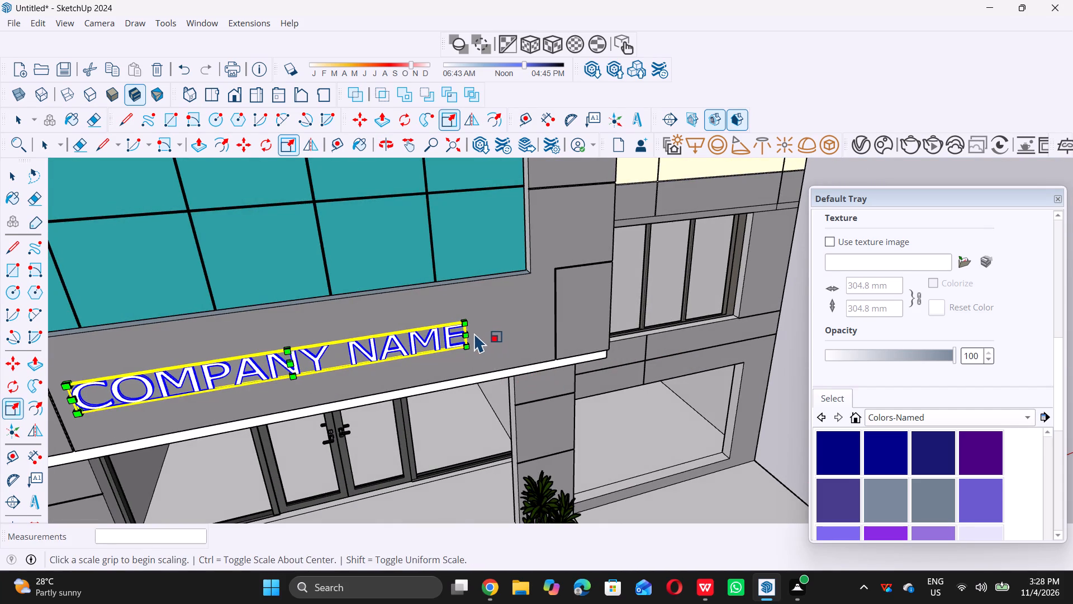
pyautogui.scroll(19, 471, 328)
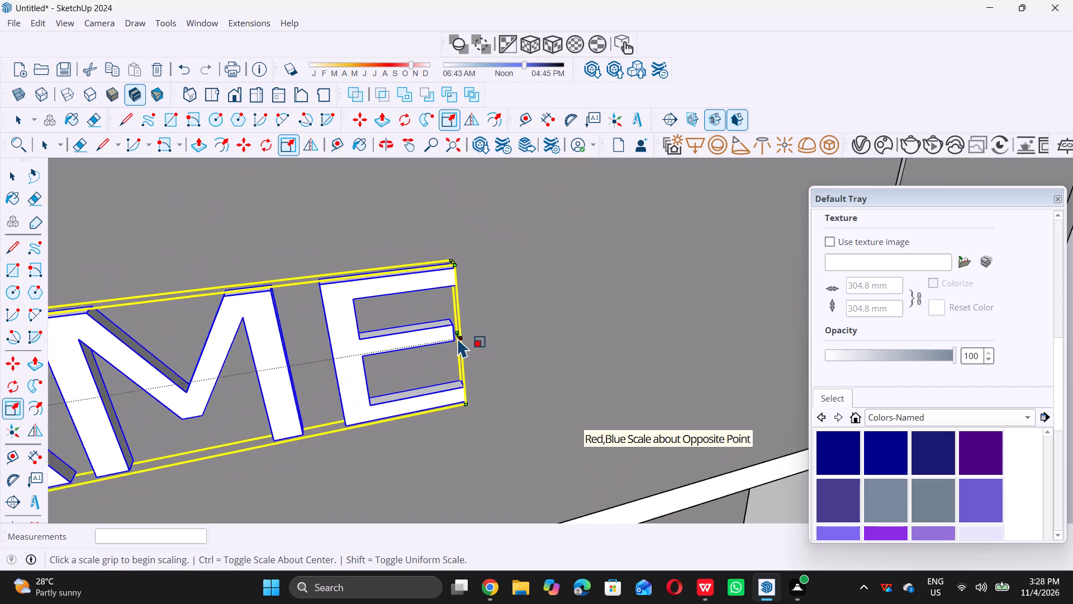
pyautogui.scroll(7, 458, 338)
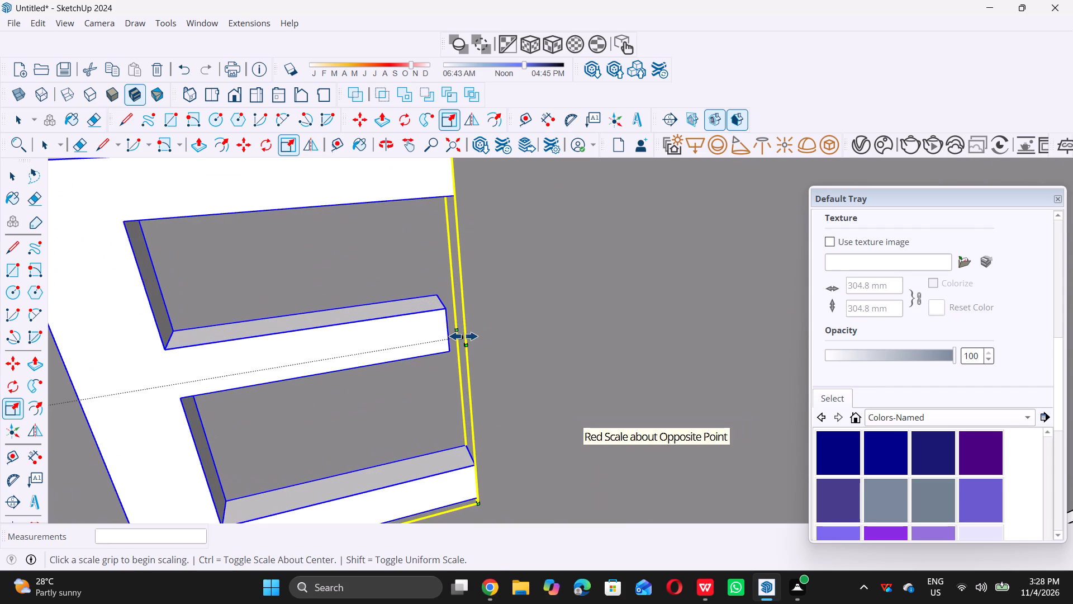
pyautogui.click(465, 337)
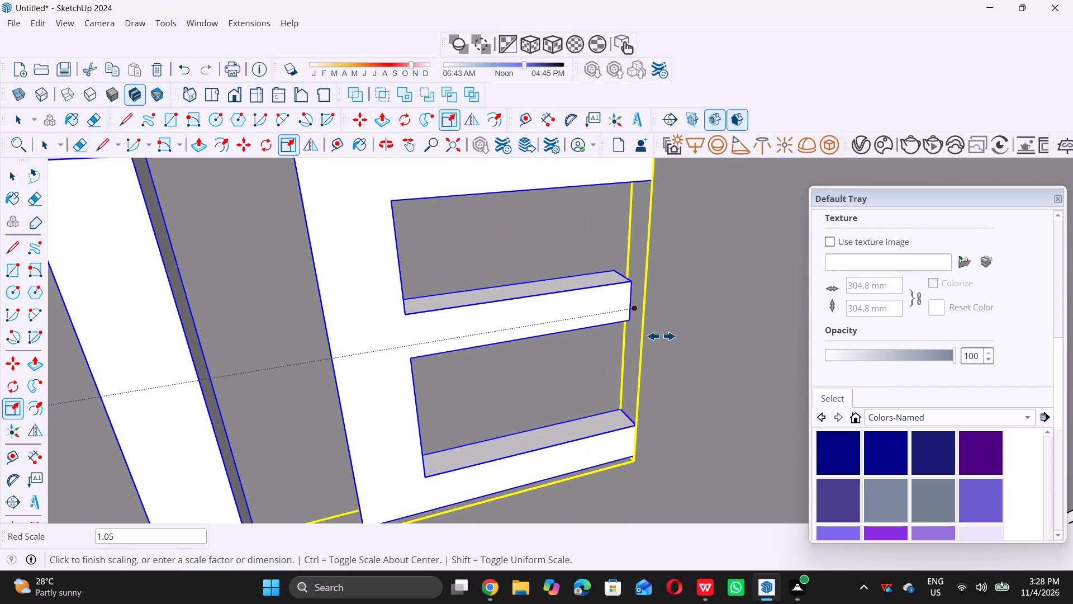
pyautogui.click(691, 336)
pyautogui.press('space')
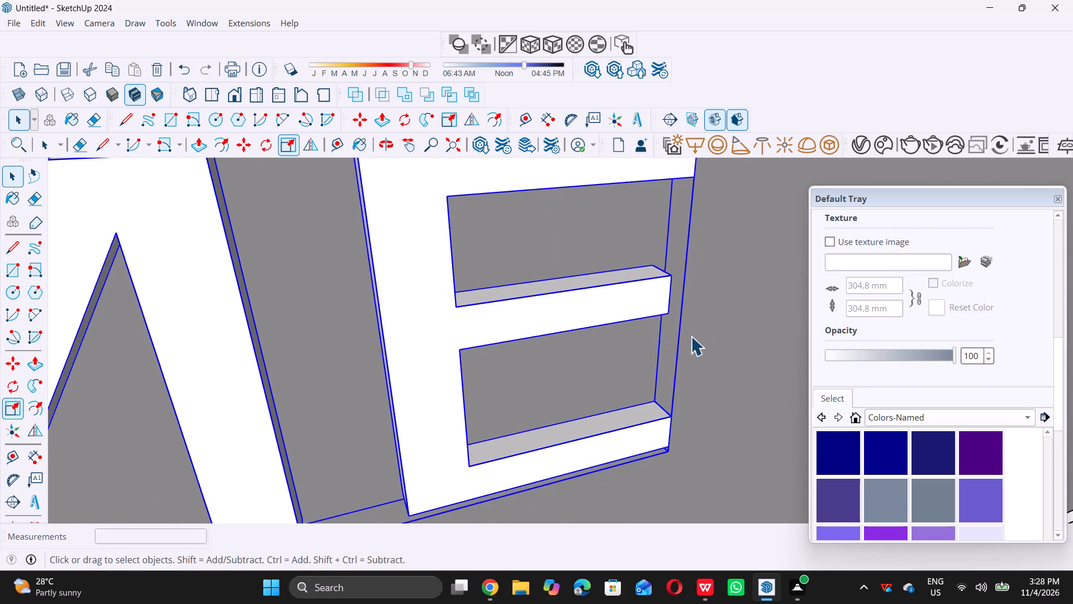
# Stretch the COMPANY NAME sign again from its E end, to a lengthwise scale of about 1.10.
pyautogui.scroll(-20, 691, 336)
pyautogui.scroll(-12, 691, 336)
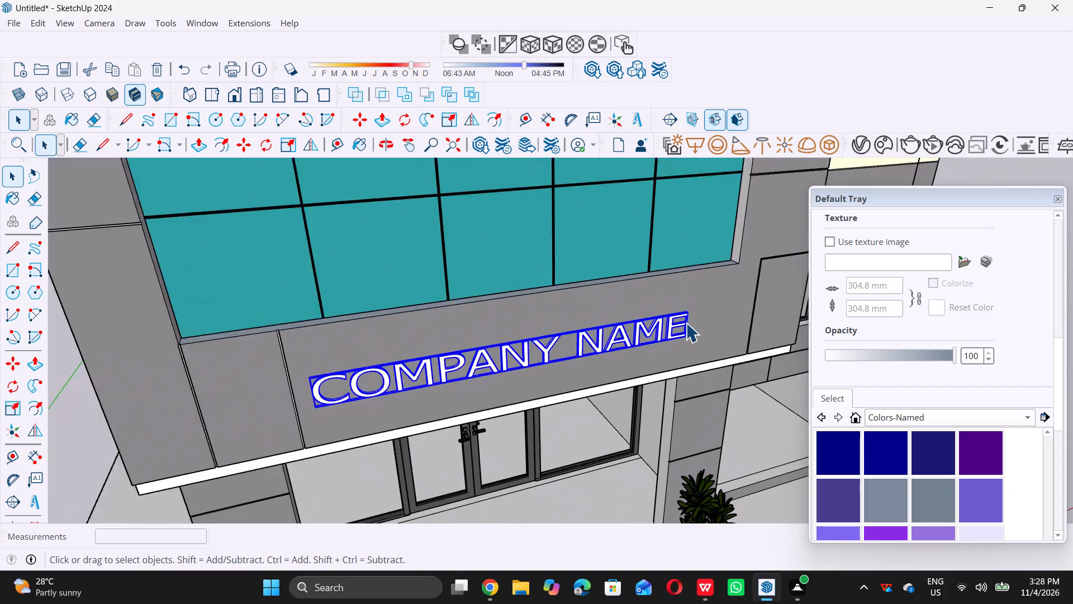
pyautogui.scroll(-13, 686, 323)
pyautogui.moveTo(576, 366); pyautogui.dragTo(628, 399, button='middle')
pyautogui.moveTo(639, 401); pyautogui.dragTo(677, 410, button='middle')
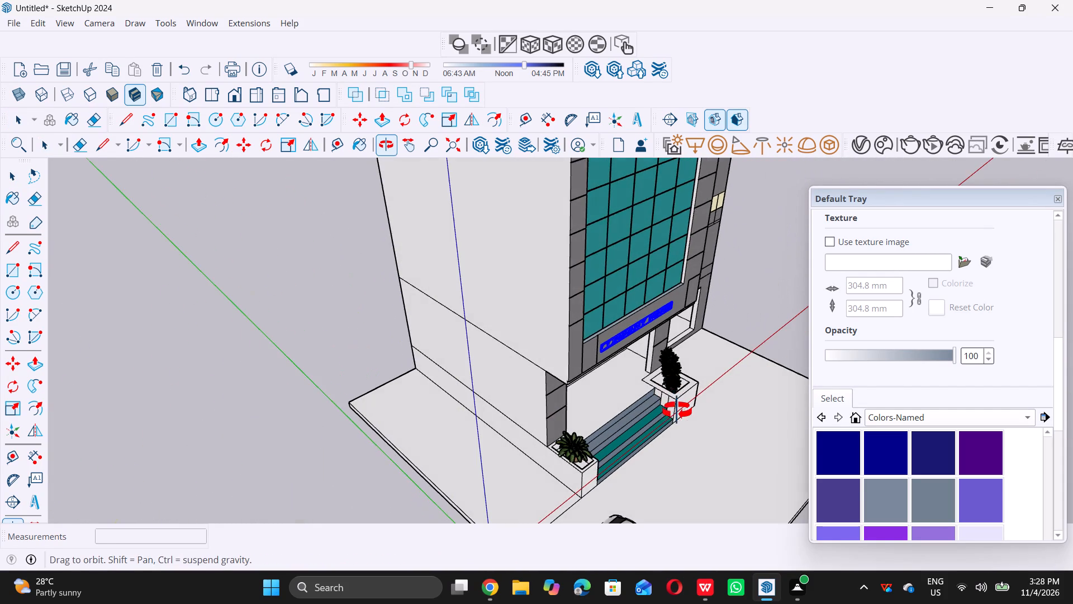
pyautogui.moveTo(677, 410); pyautogui.dragTo(676, 410, button='middle')
pyautogui.scroll(1, 656, 369)
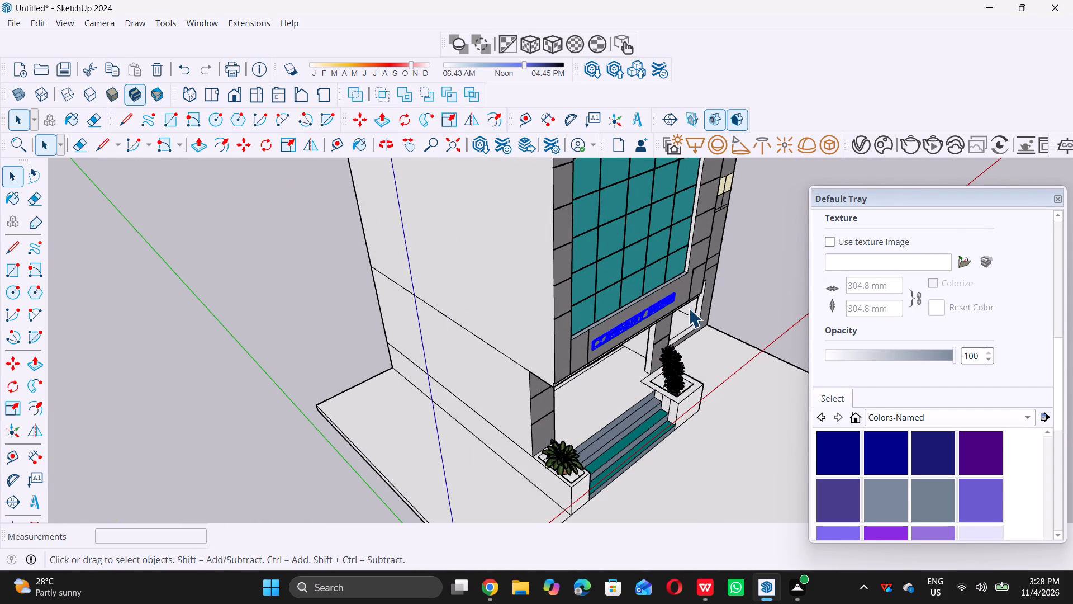
pyautogui.scroll(6, 688, 307)
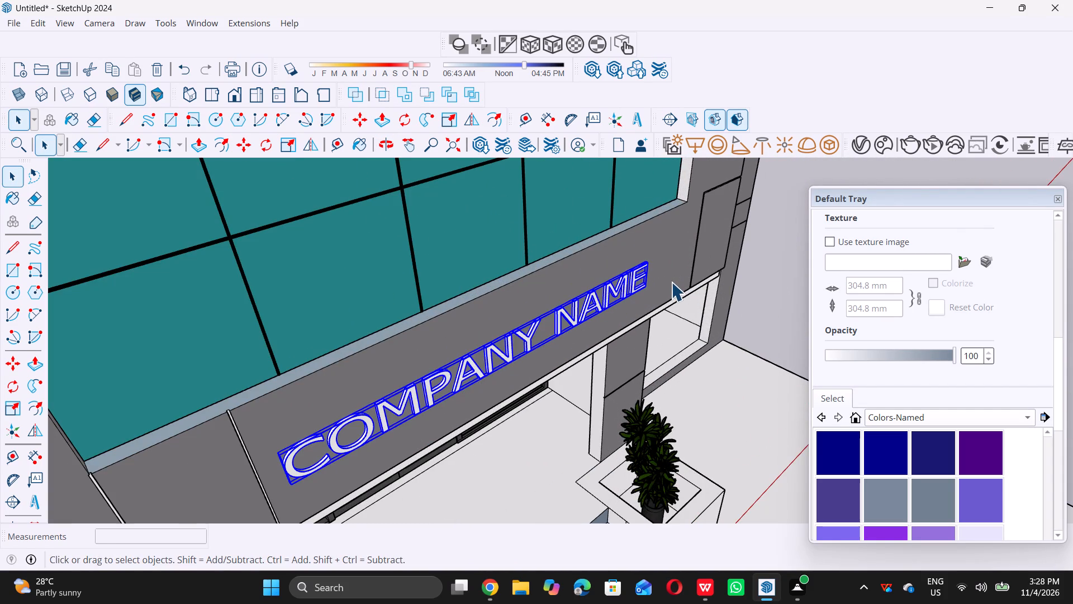
pyautogui.press('s')
pyautogui.scroll(1, 686, 341)
pyautogui.moveTo(686, 341); pyautogui.dragTo(545, 359, button='middle')
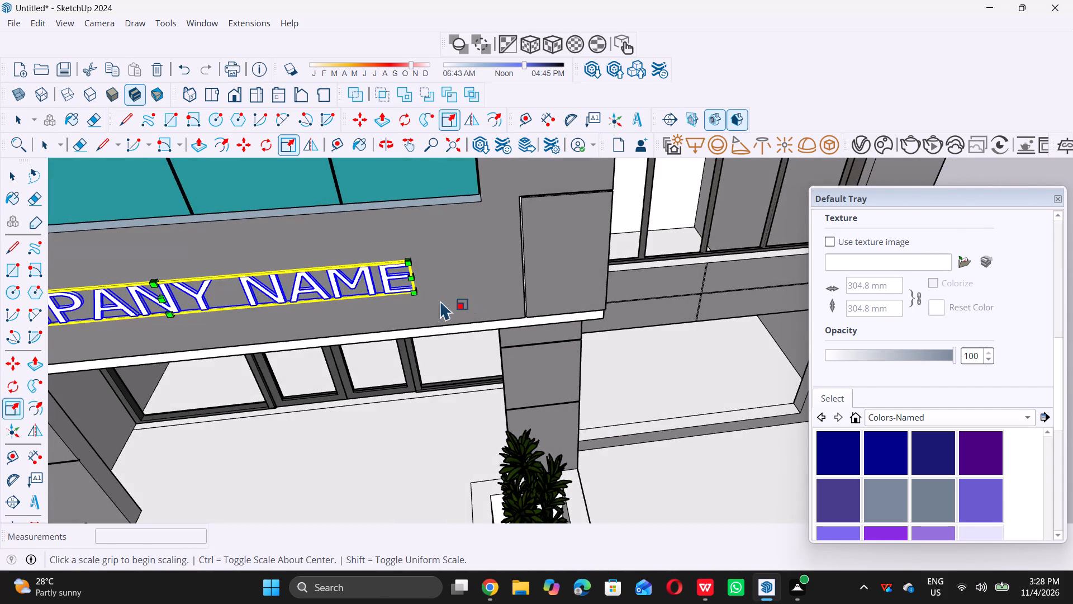
pyautogui.scroll(19, 416, 279)
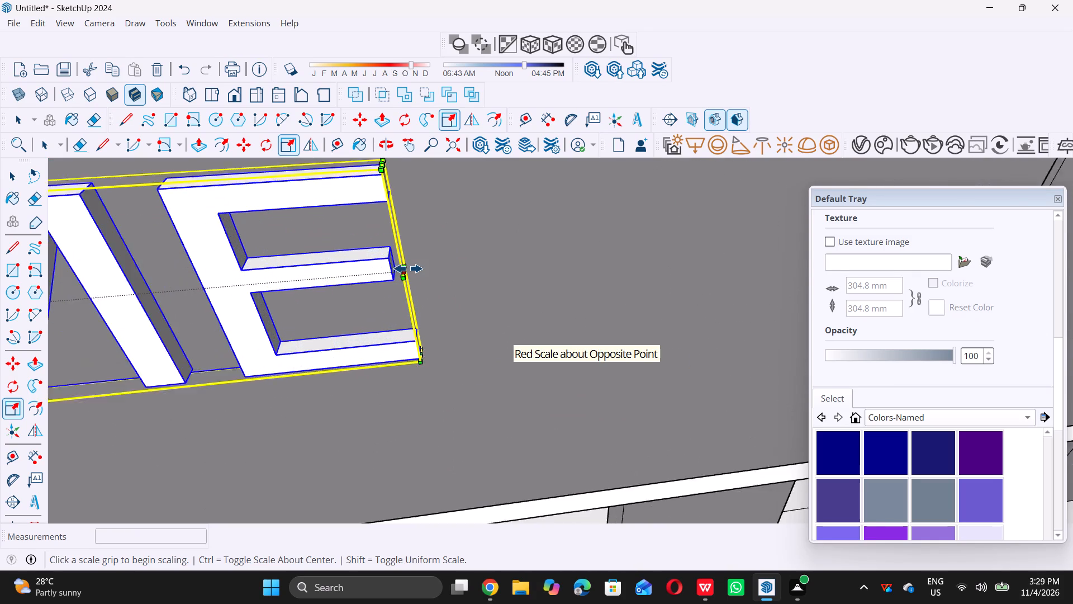
pyautogui.scroll(11, 408, 268)
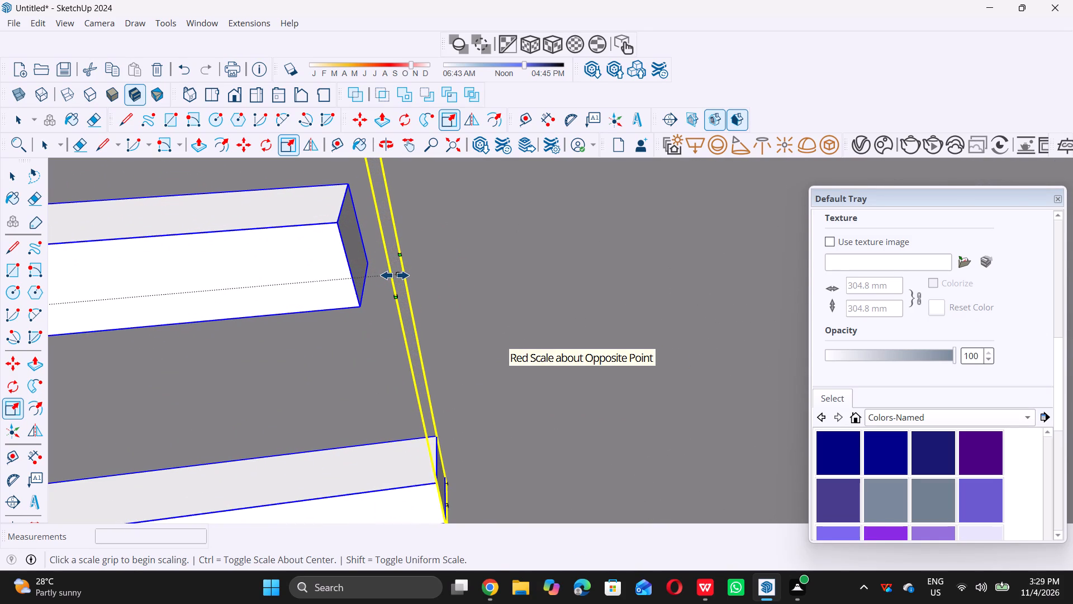
pyautogui.click(395, 275)
pyautogui.scroll(-13, 496, 285)
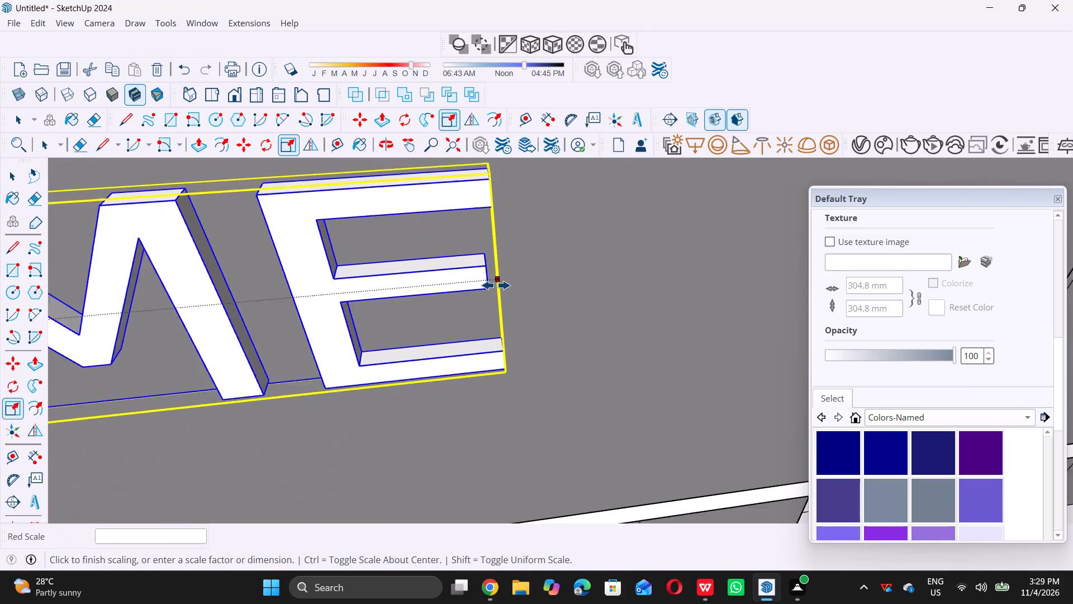
pyautogui.scroll(-20, 496, 285)
pyautogui.scroll(-1, 496, 285)
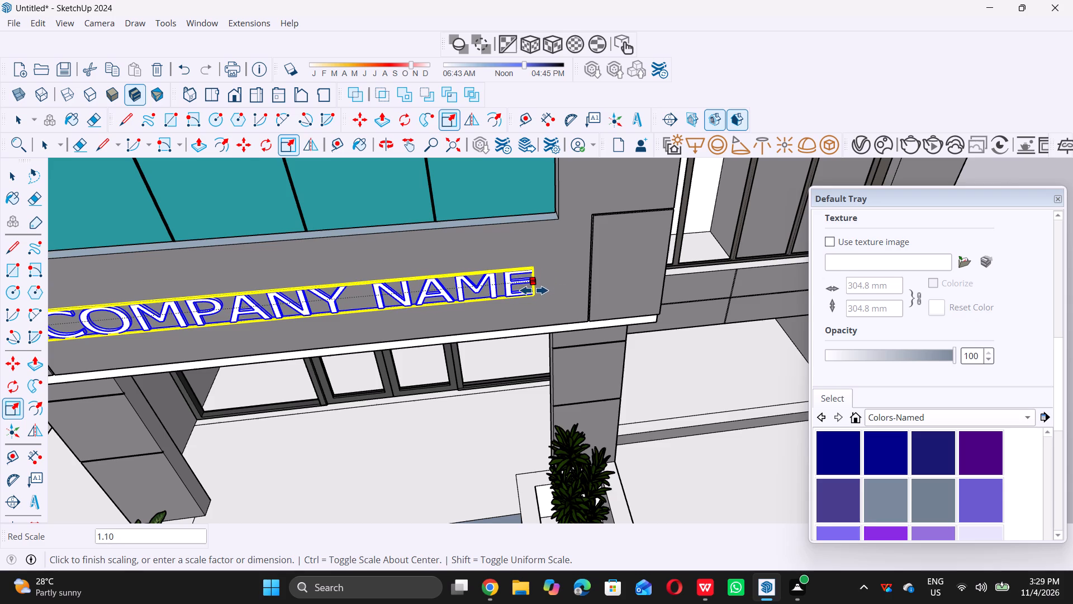
pyautogui.click(534, 290)
pyautogui.press('space')
# Examine the widened COMPANY NAME sign against the whole tower front and up close on the fascia.
pyautogui.scroll(-7, 534, 290)
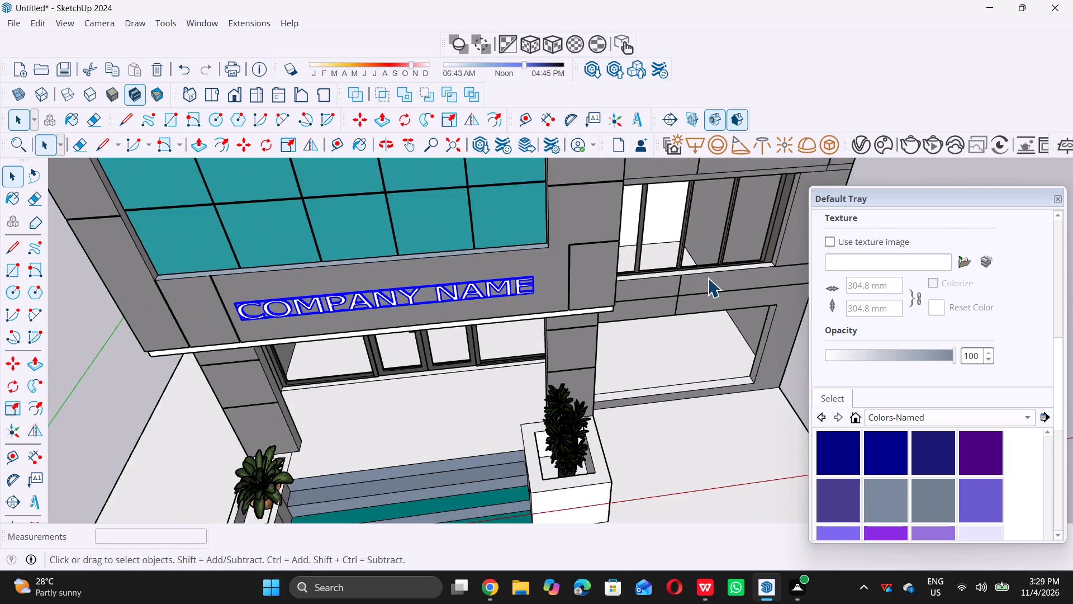
pyautogui.scroll(-9, 708, 278)
pyautogui.scroll(-1, 581, 336)
pyautogui.moveTo(531, 344); pyautogui.dragTo(603, 265, button='middle')
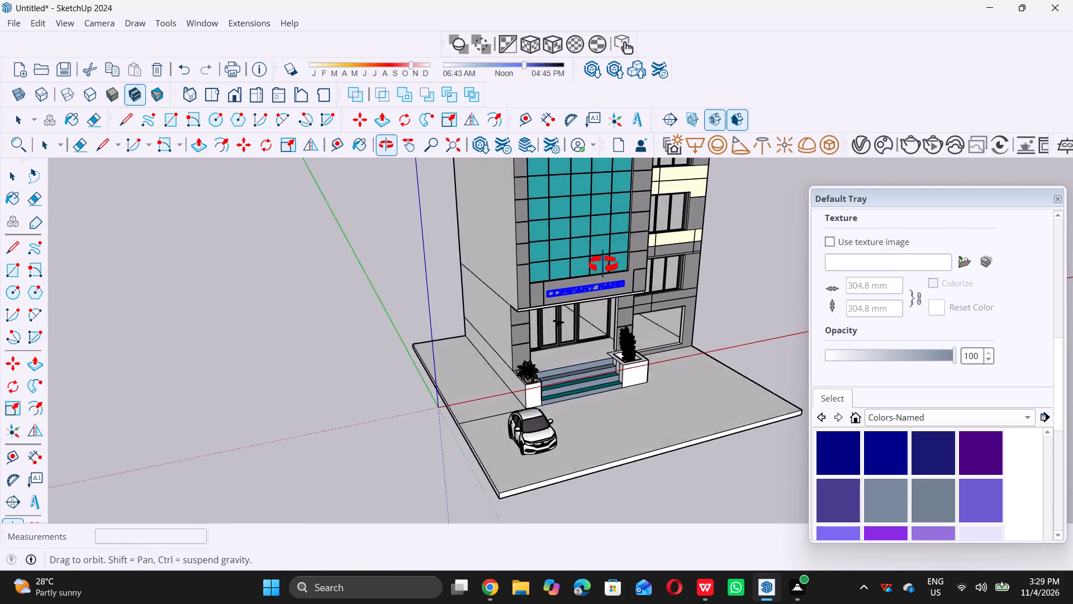
pyautogui.moveTo(603, 265); pyautogui.dragTo(616, 247, button='middle')
pyautogui.moveTo(595, 309); pyautogui.dragTo(649, 299, button='middle')
pyautogui.middleClick(649, 299)
pyautogui.scroll(5, 616, 290)
pyautogui.scroll(5, 548, 284)
pyautogui.moveTo(454, 272); pyautogui.dragTo(472, 294, button='middle')
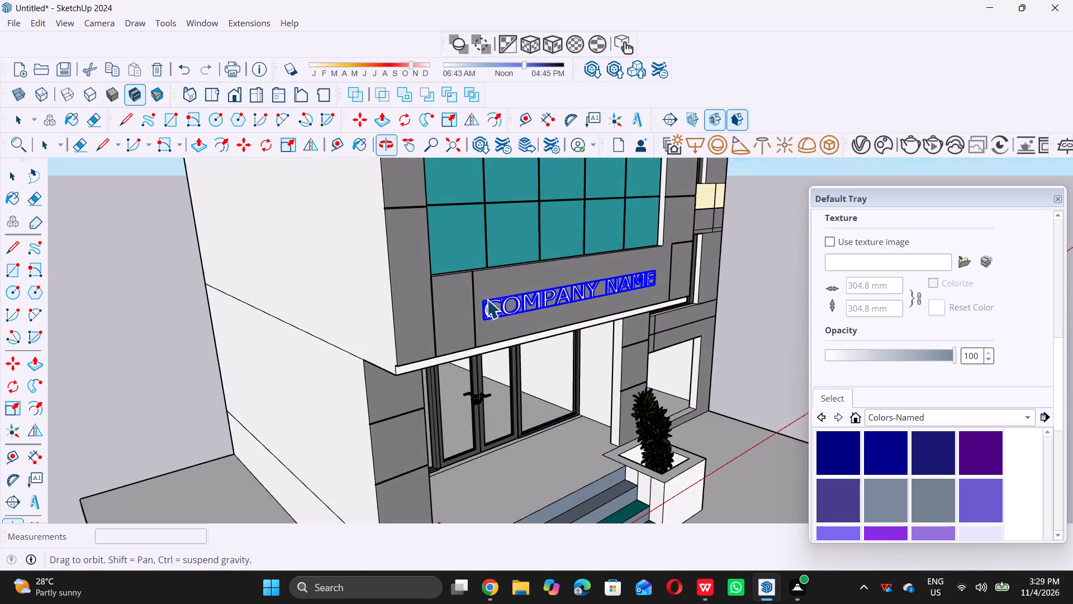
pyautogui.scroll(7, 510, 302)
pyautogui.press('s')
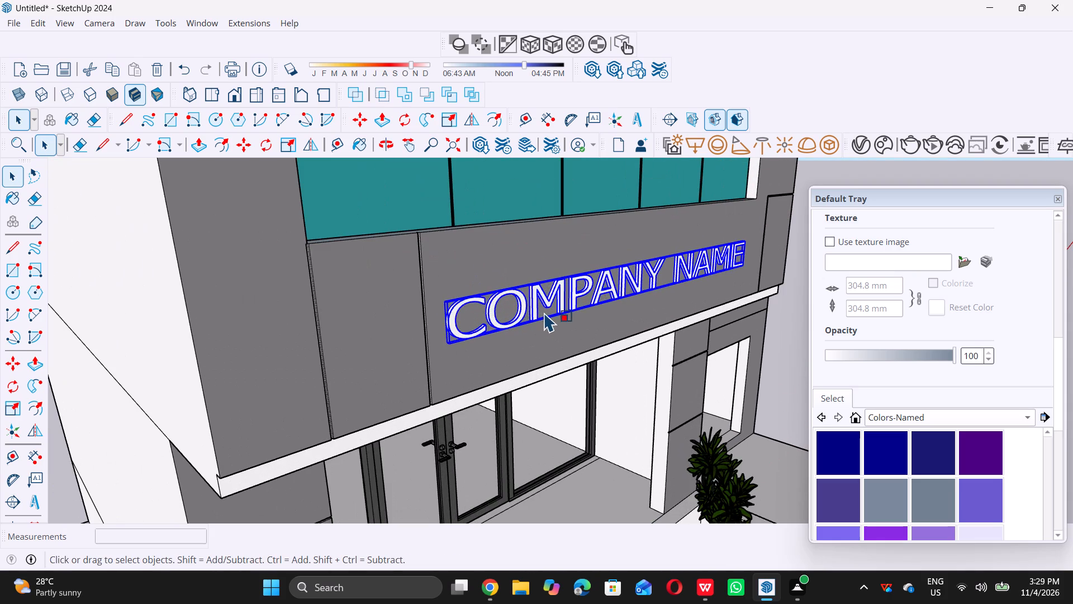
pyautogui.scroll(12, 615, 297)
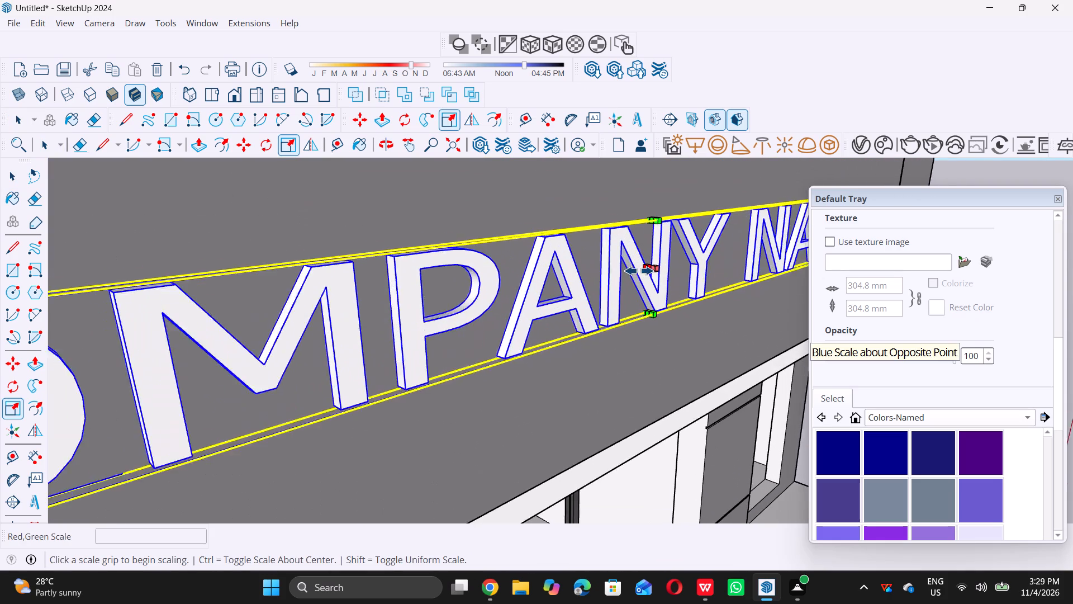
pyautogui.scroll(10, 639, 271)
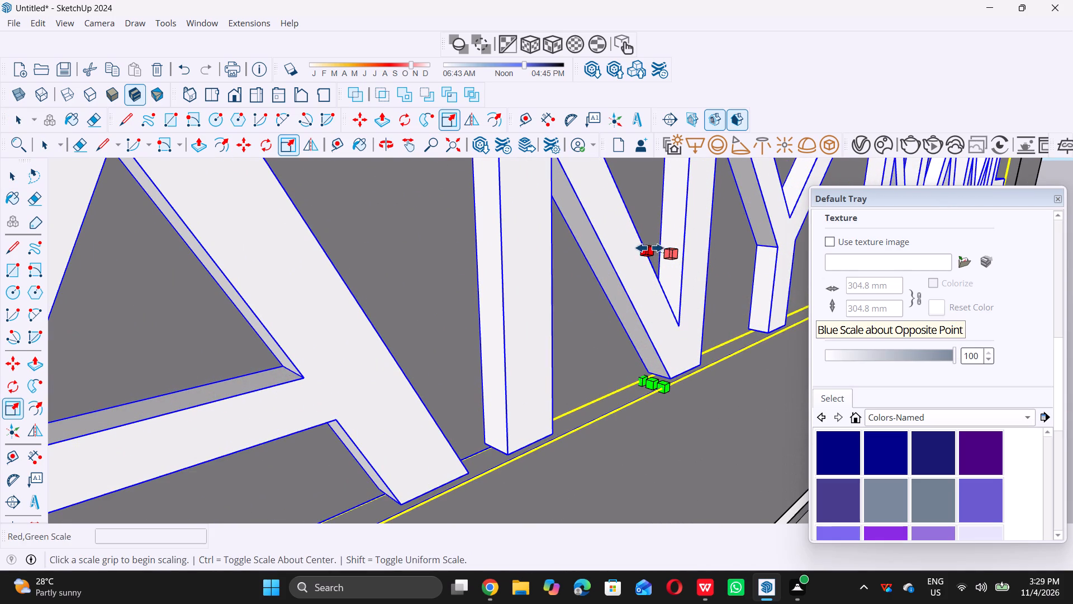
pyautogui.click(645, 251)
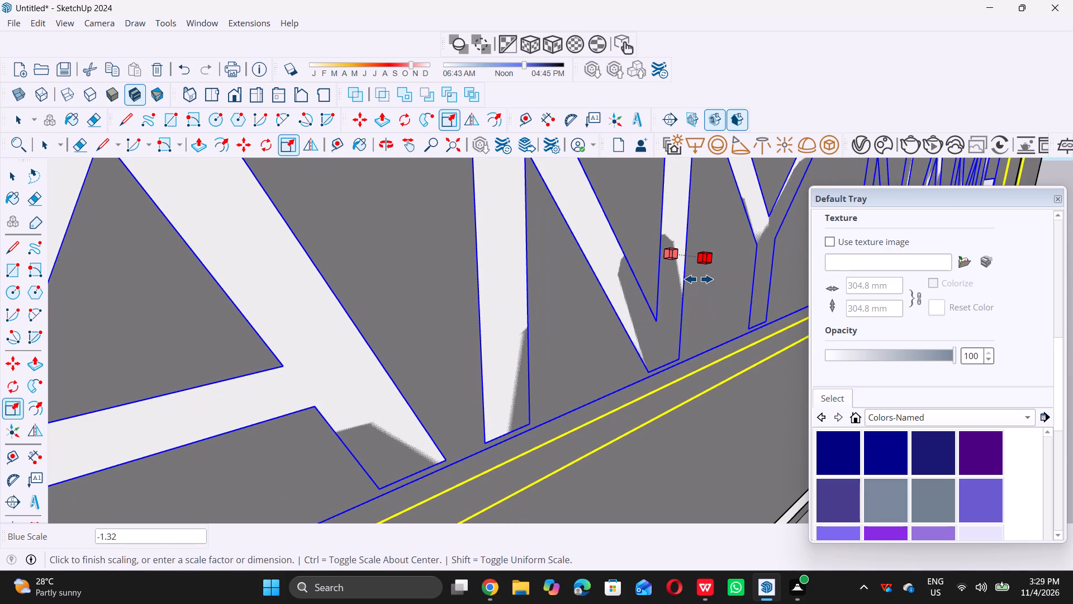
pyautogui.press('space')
# Scale the COMPANY NAME letters outward from the fascia to about 6 times their depth, and clear the selection.
pyautogui.scroll(-15, 695, 286)
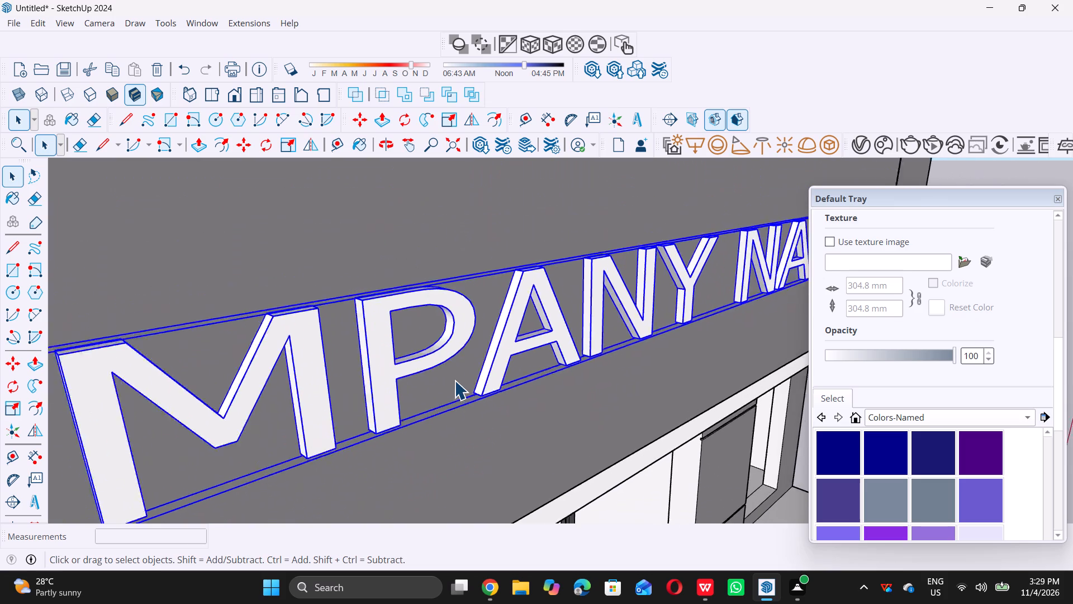
pyautogui.scroll(-11, 454, 380)
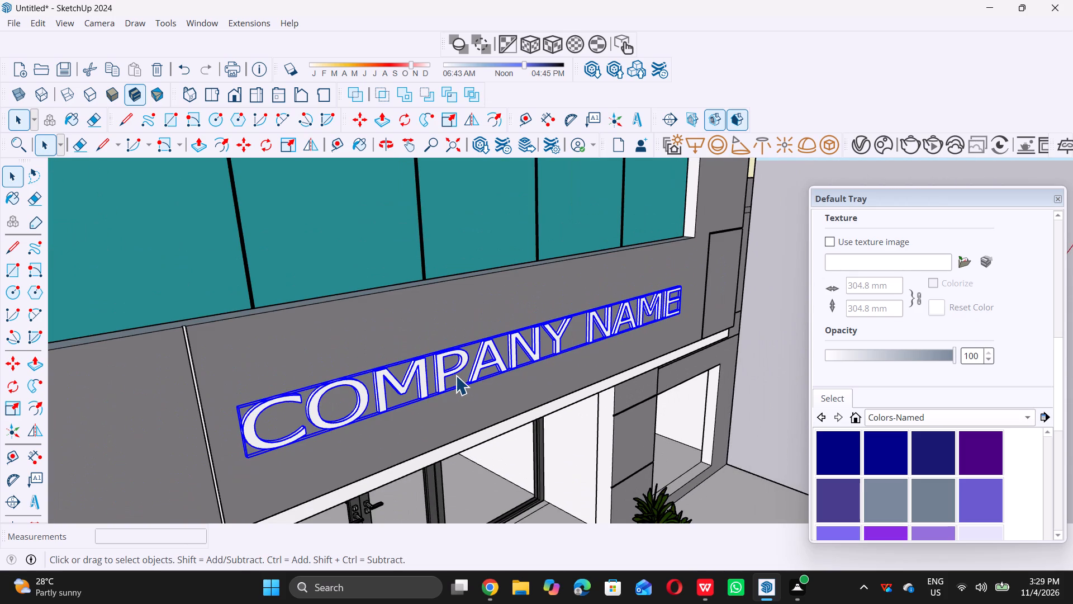
pyautogui.press('s')
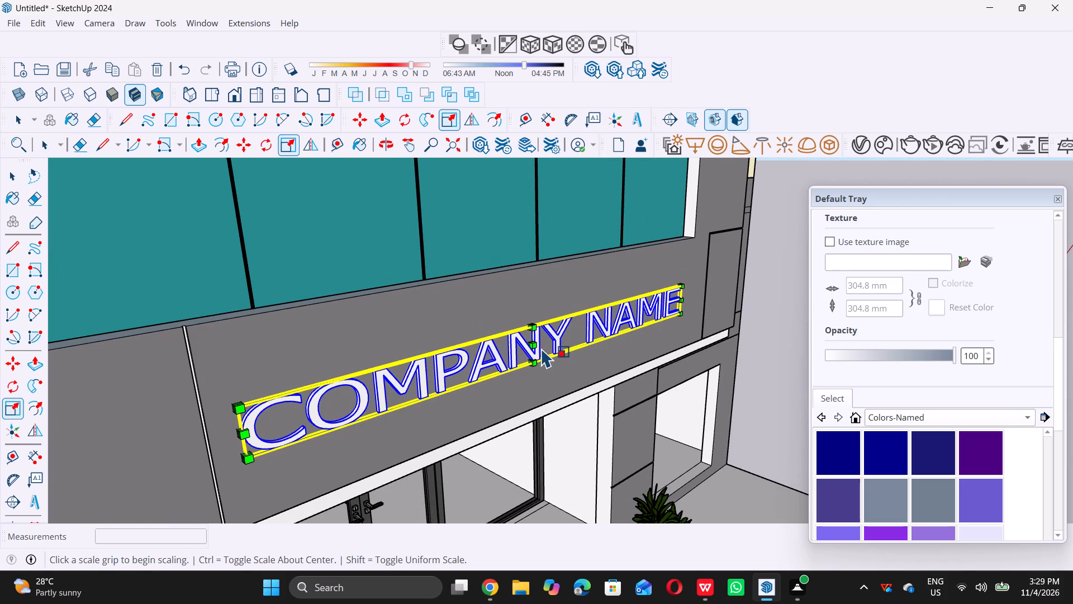
pyautogui.click(537, 346)
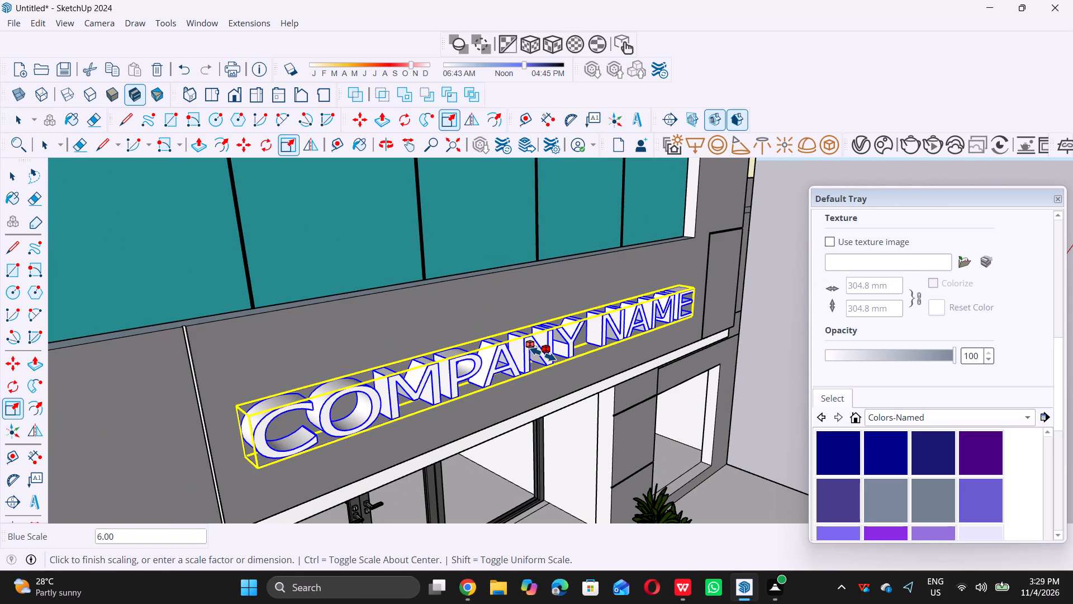
pyautogui.tripleClick(543, 355)
pyautogui.click(544, 355)
pyautogui.press('space')
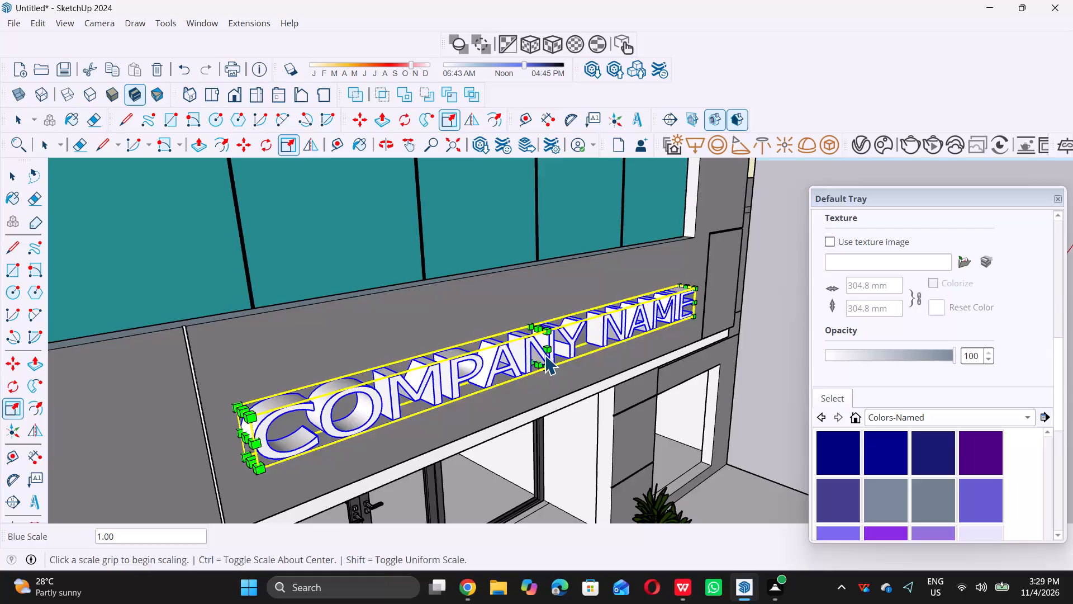
pyautogui.scroll(-16, 494, 335)
pyautogui.click(687, 410)
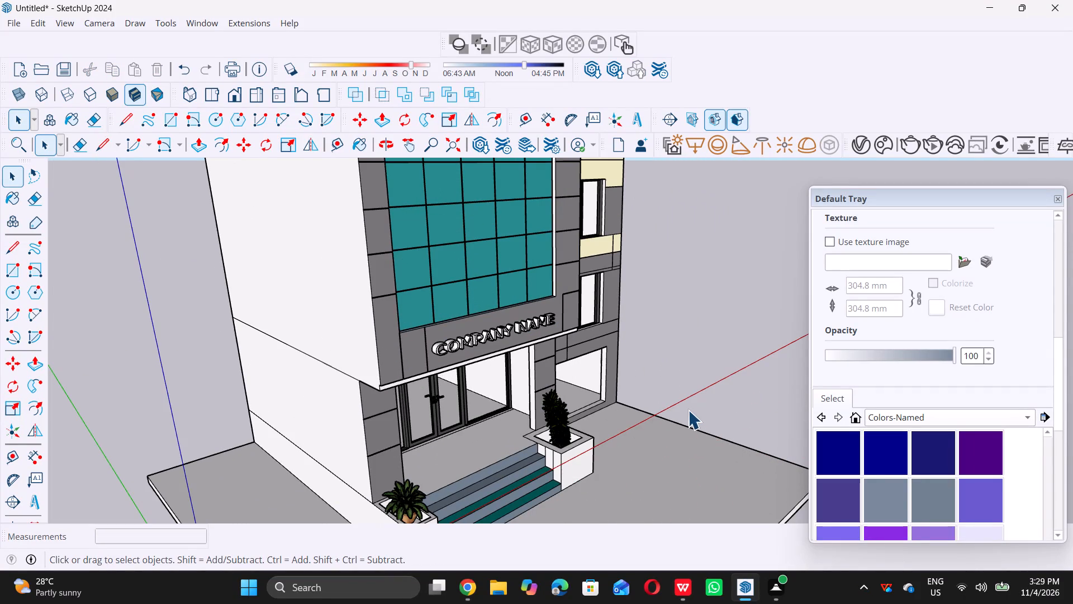
# Examine the whole tower front with its sign, car and entrance from a distance and up close.
pyautogui.scroll(-2, 663, 377)
pyautogui.moveTo(661, 377); pyautogui.dragTo(498, 309, button='middle')
pyautogui.middleClick(498, 309)
pyautogui.middleClick(498, 309)
pyautogui.scroll(-8, 464, 305)
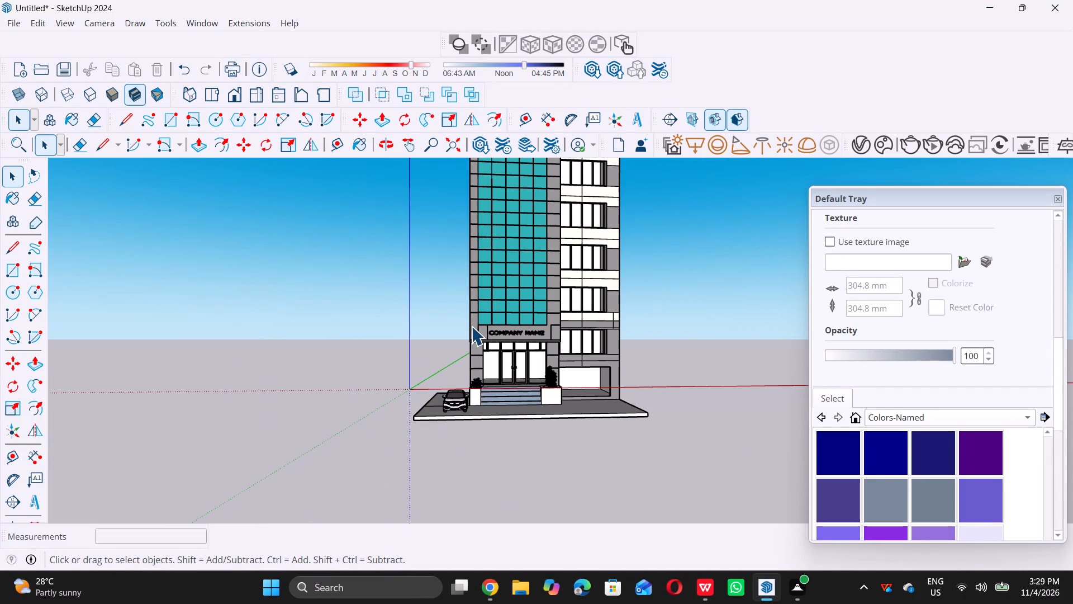
pyautogui.scroll(7, 492, 339)
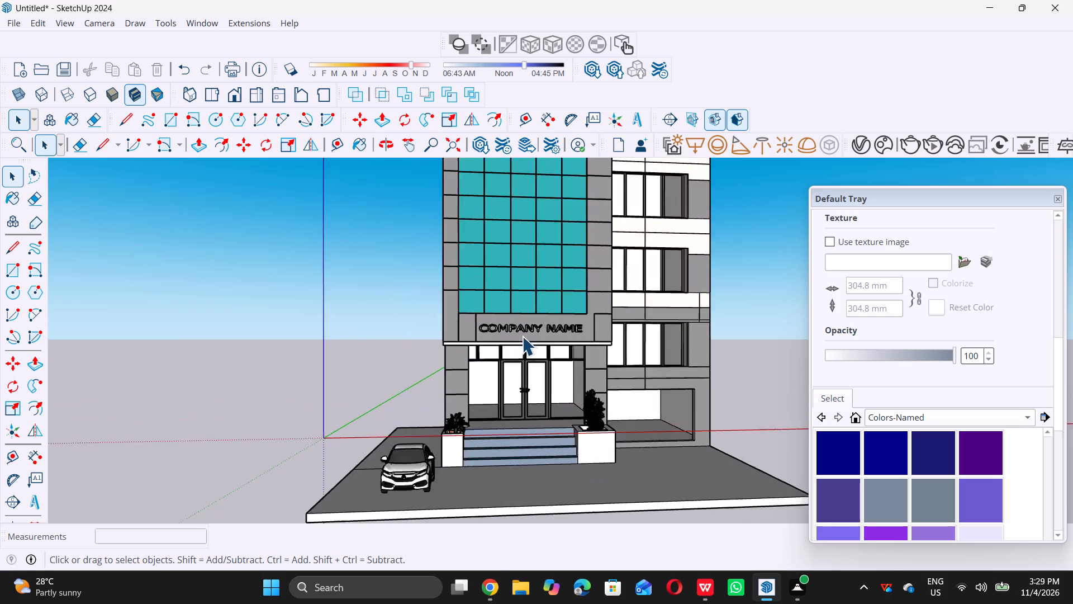
pyautogui.scroll(13, 522, 336)
pyautogui.scroll(-19, 522, 336)
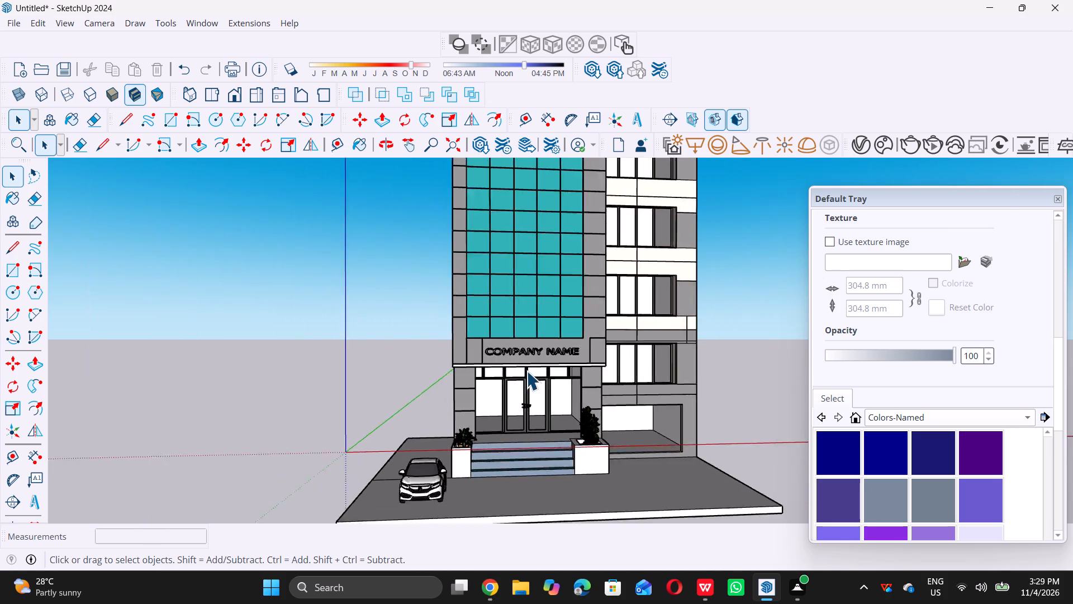
pyautogui.scroll(-12, 526, 371)
pyautogui.moveTo(550, 336); pyautogui.dragTo(550, 349, button='middle')
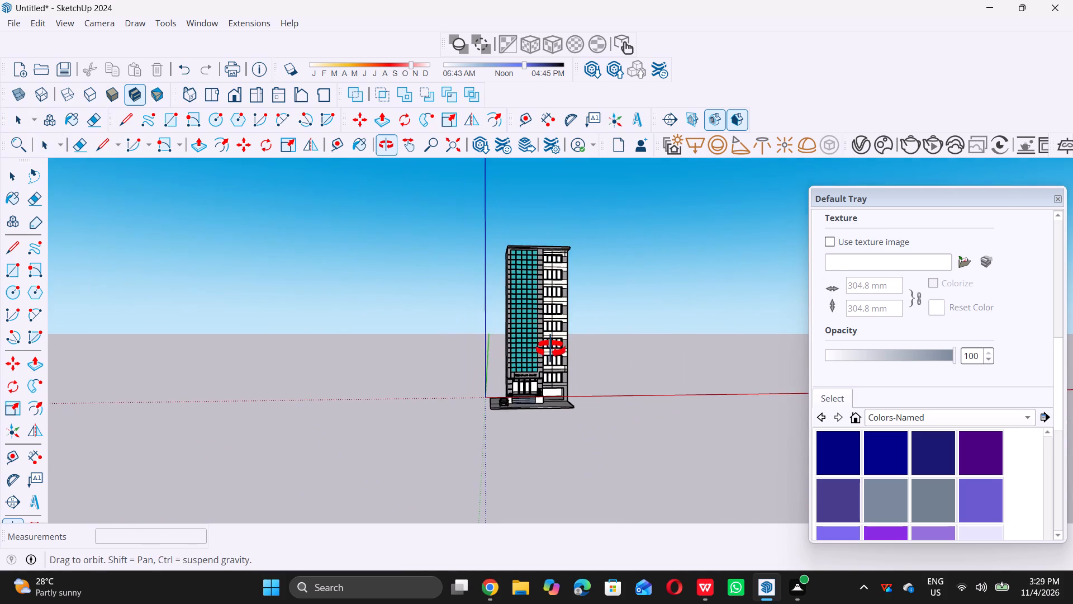
pyautogui.moveTo(550, 349); pyautogui.dragTo(537, 357, button='middle')
pyautogui.scroll(6, 561, 350)
pyautogui.scroll(-6, 557, 362)
pyautogui.moveTo(549, 336); pyautogui.dragTo(542, 338, button='middle')
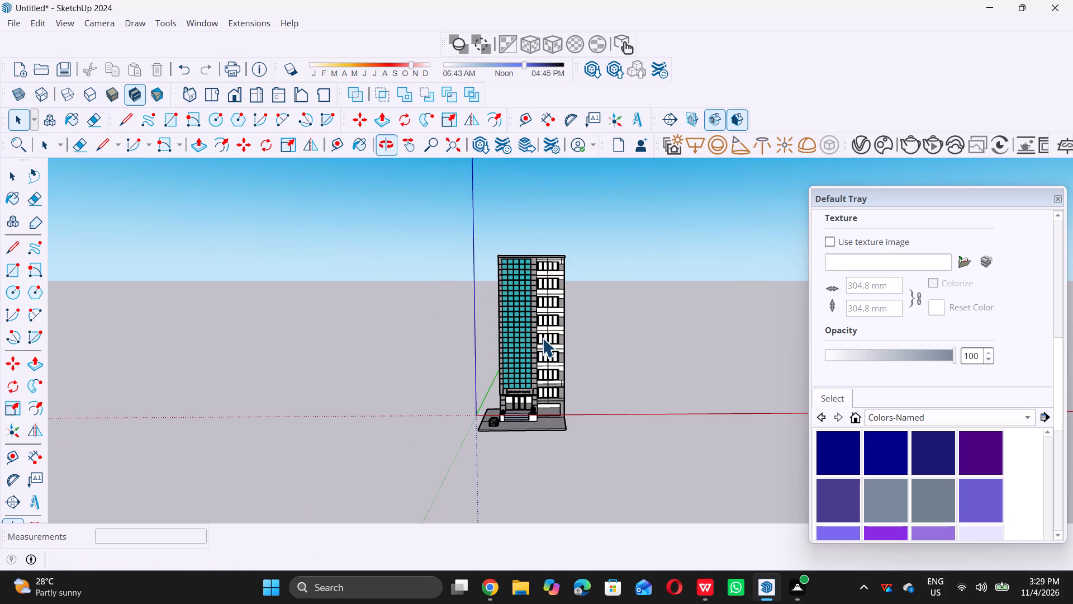
pyautogui.scroll(5, 583, 356)
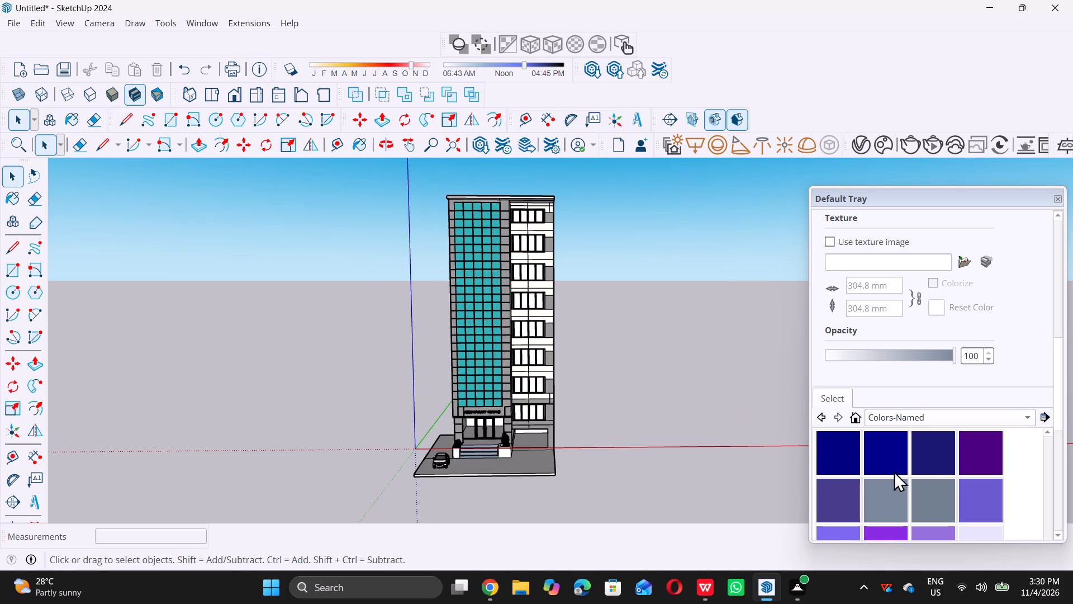
# Add a scene that stores the framed front view of the whole tower, and recall it from a zoomed-out view.
pyautogui.scroll(-19, 913, 474)
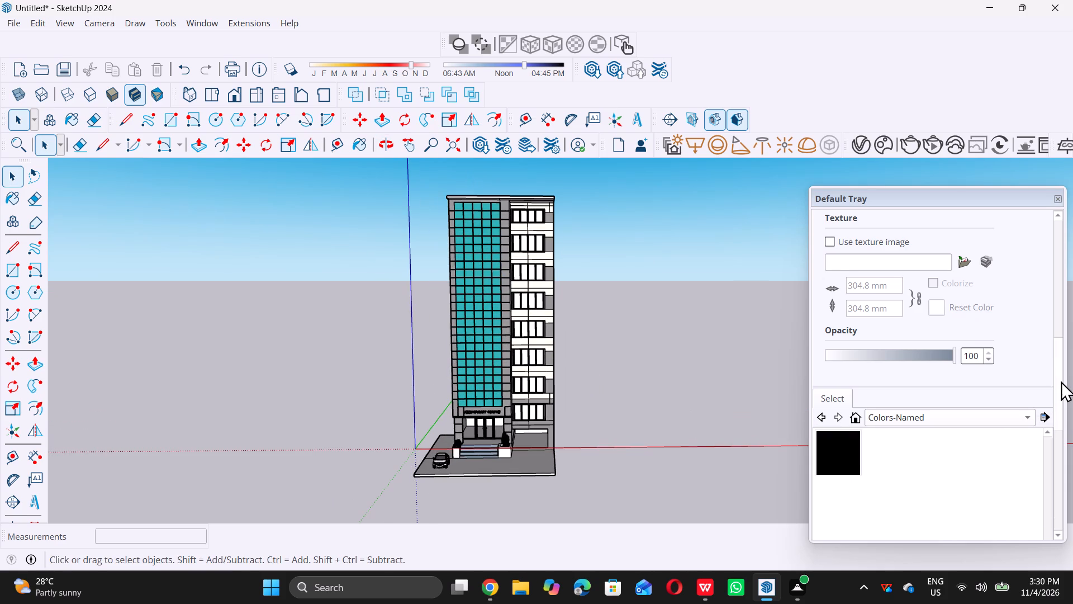
pyautogui.moveTo(1061, 380); pyautogui.dragTo(1059, 410)
pyautogui.doubleClick(1059, 416)
pyautogui.moveTo(1059, 418); pyautogui.dragTo(1066, 560)
pyautogui.click(1066, 560)
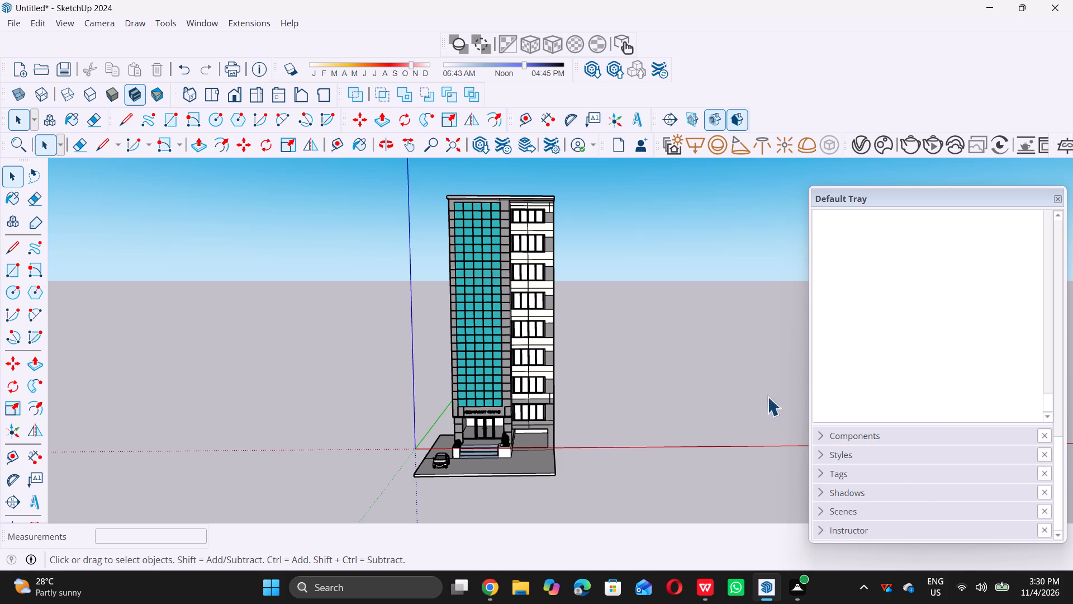
pyautogui.click(818, 512)
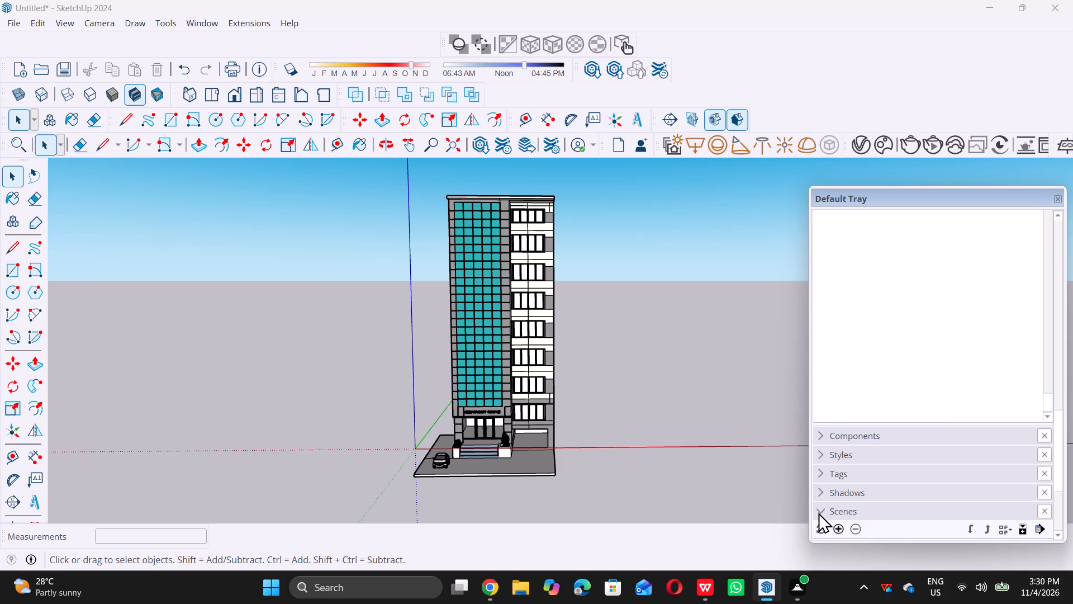
pyautogui.scroll(-9, 824, 499)
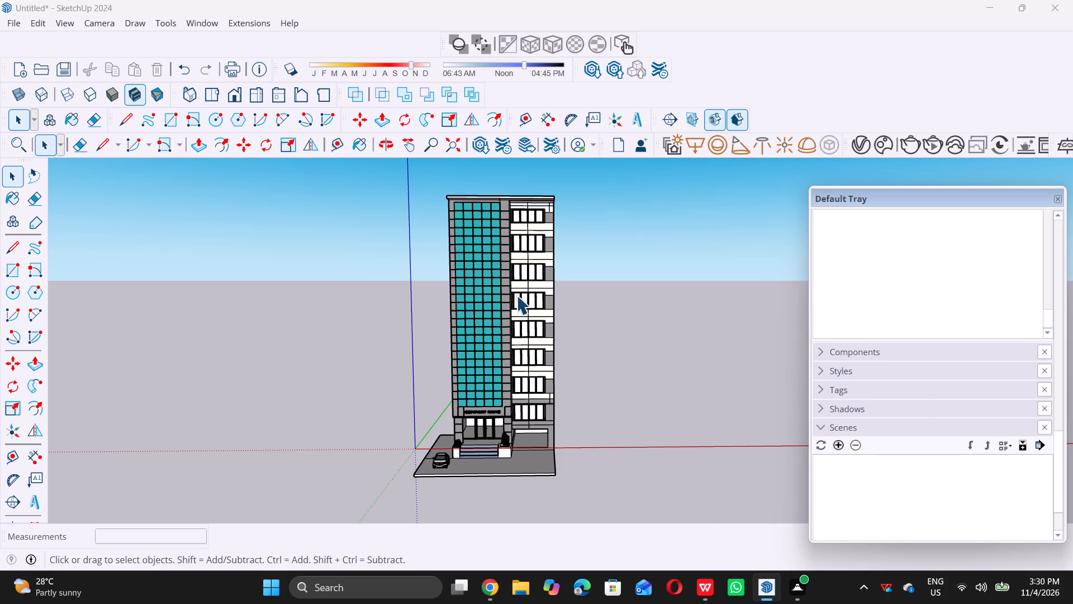
pyautogui.scroll(-5, 517, 295)
pyautogui.moveTo(524, 308); pyautogui.dragTo(524, 329, button='middle')
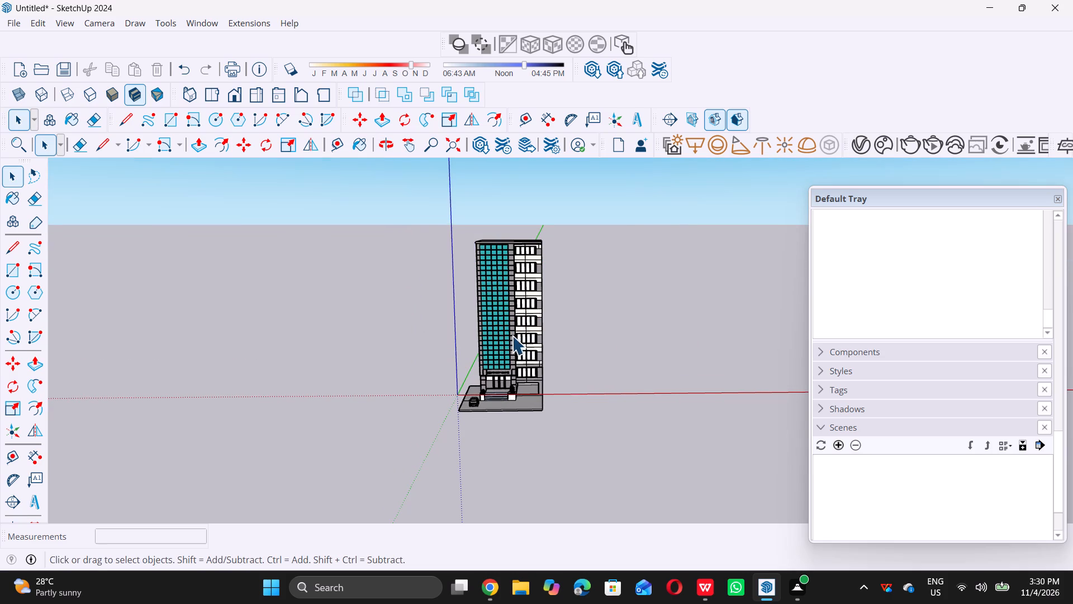
pyautogui.moveTo(519, 311); pyautogui.dragTo(520, 299, button='middle')
pyautogui.scroll(1, 520, 299)
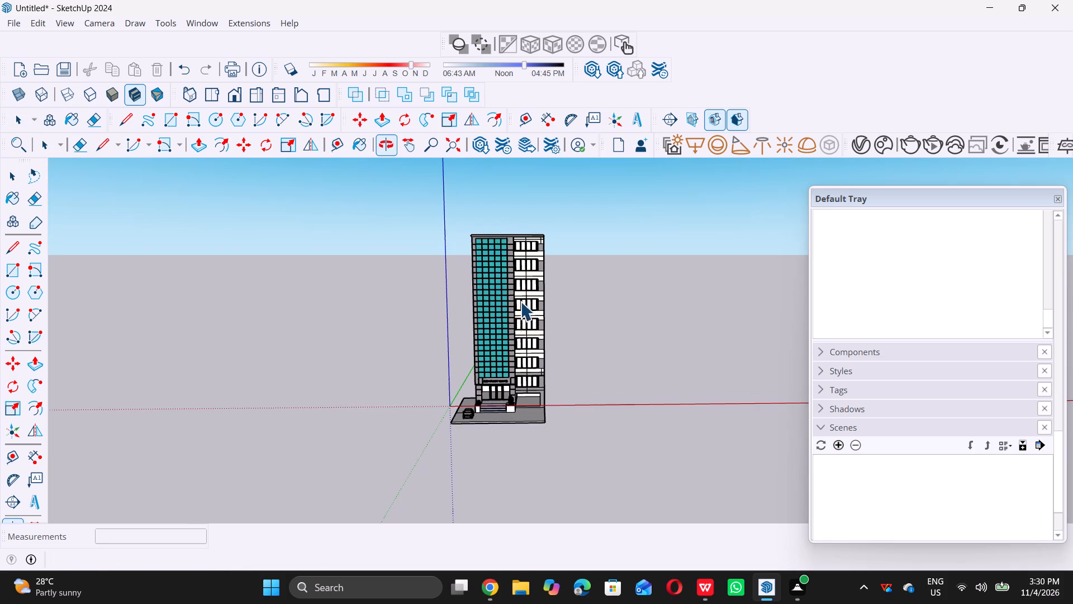
pyautogui.scroll(5, 520, 313)
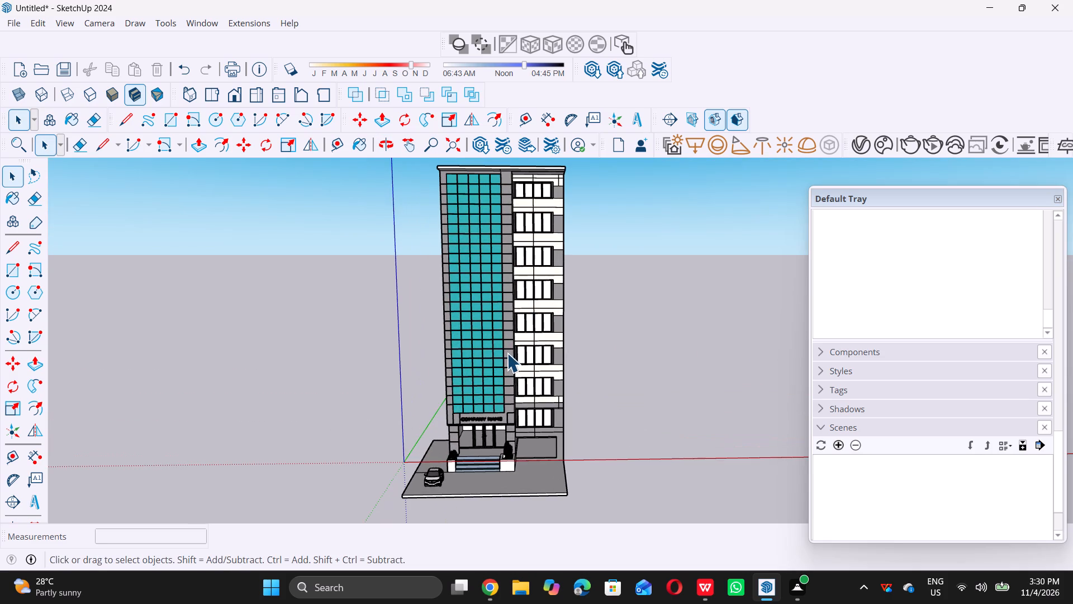
pyautogui.scroll(1, 473, 241)
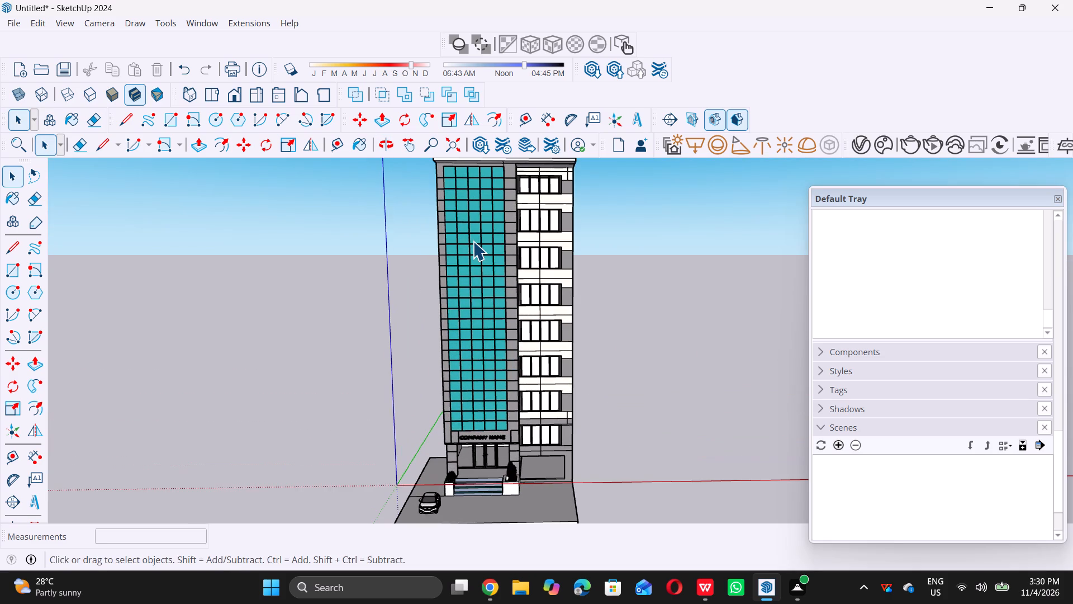
pyautogui.click(840, 447)
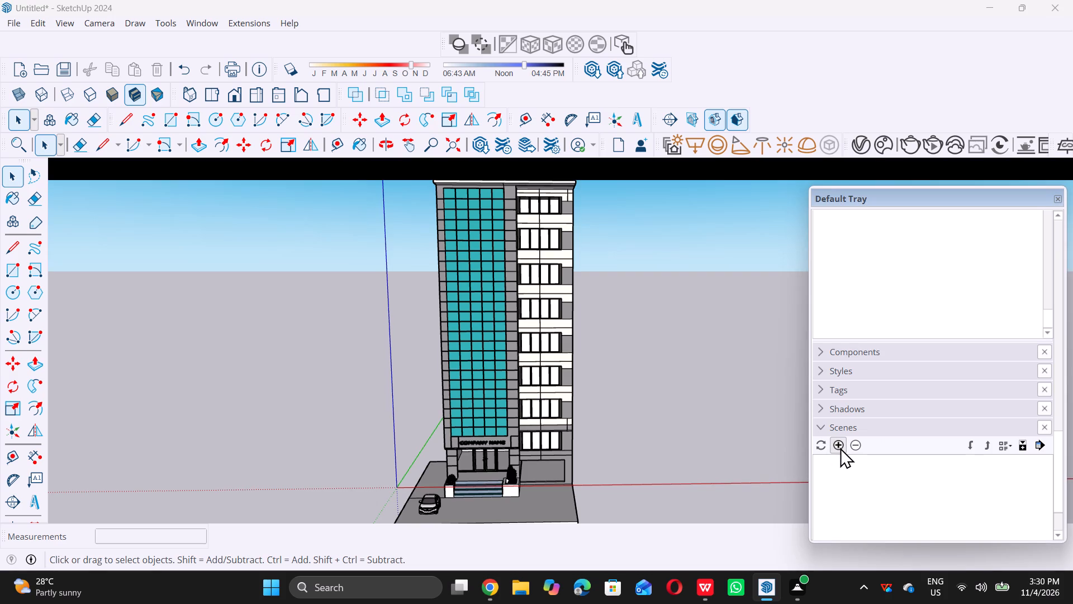
pyautogui.scroll(-5, 602, 383)
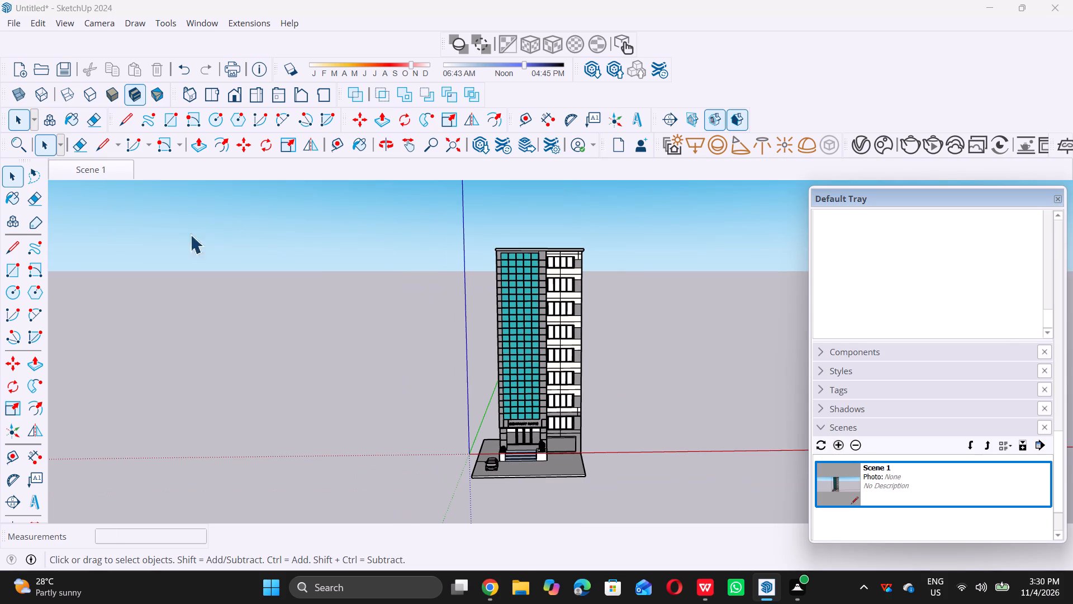
pyautogui.click(106, 171)
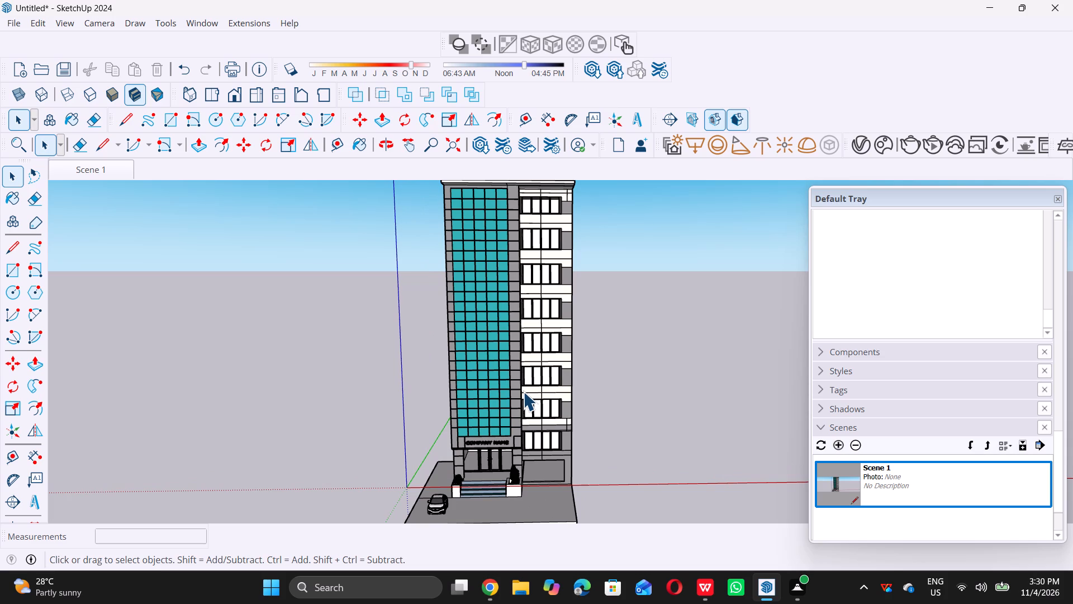
# Paint the white front edge of the entrance canopy below the COMPANY NAME sign dark grey from Colors-Named.
pyautogui.scroll(10, 892, 324)
pyautogui.scroll(-5, 892, 324)
pyautogui.scroll(1, 838, 270)
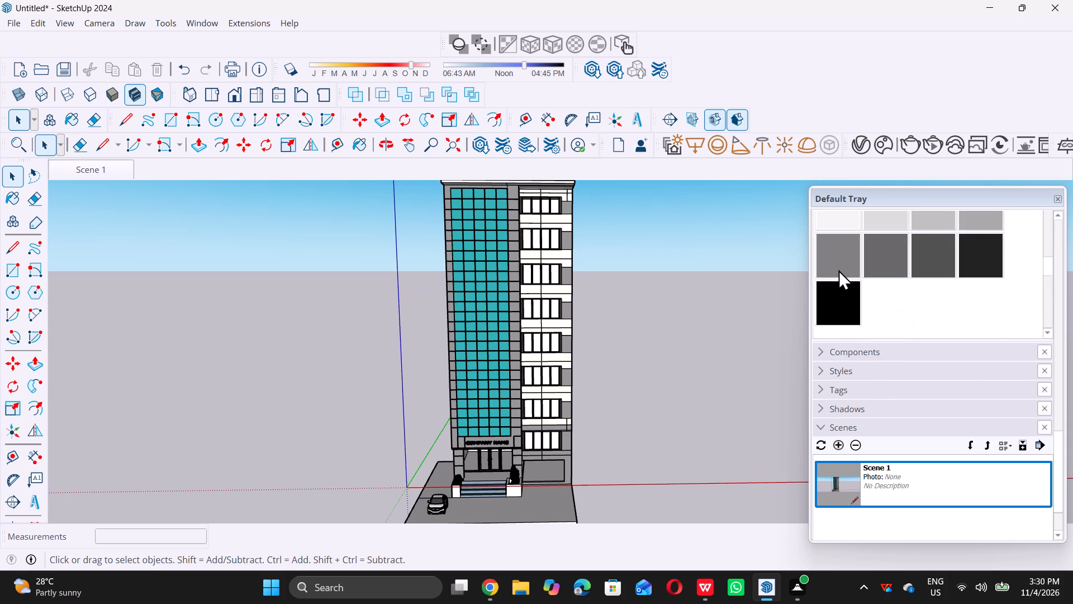
pyautogui.click(895, 257)
pyautogui.scroll(3, 510, 492)
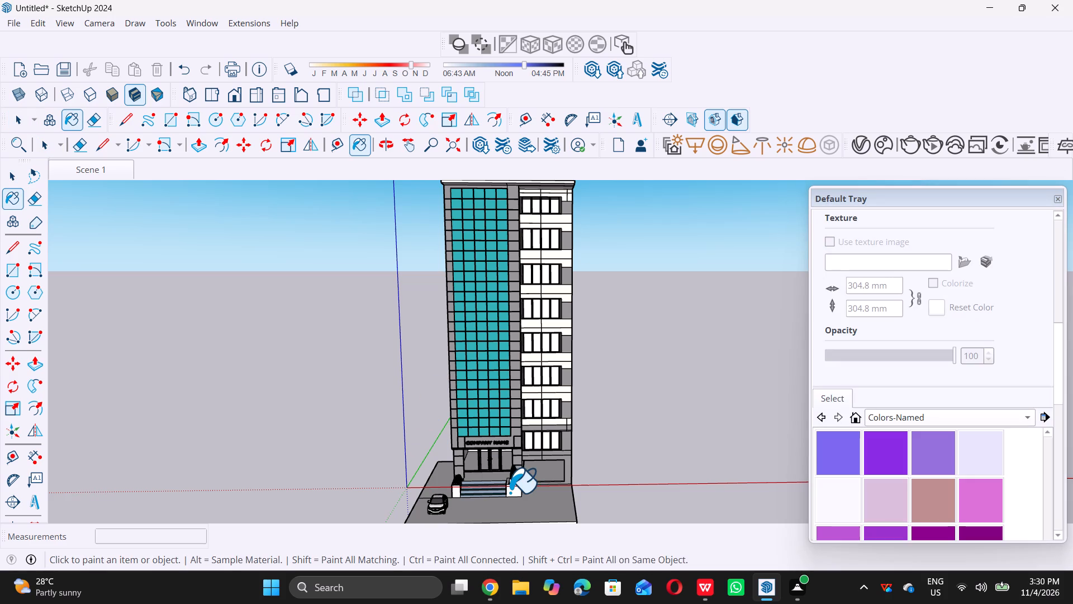
pyautogui.scroll(3, 510, 492)
pyautogui.scroll(10, 473, 450)
pyautogui.scroll(9, 398, 423)
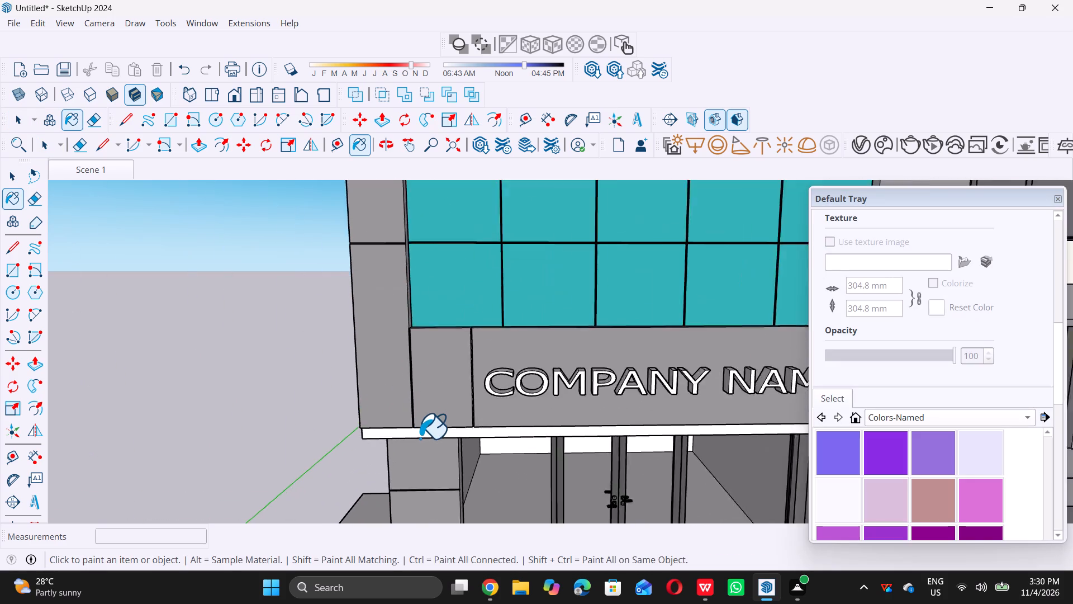
pyautogui.scroll(7, 420, 438)
pyautogui.click(433, 427)
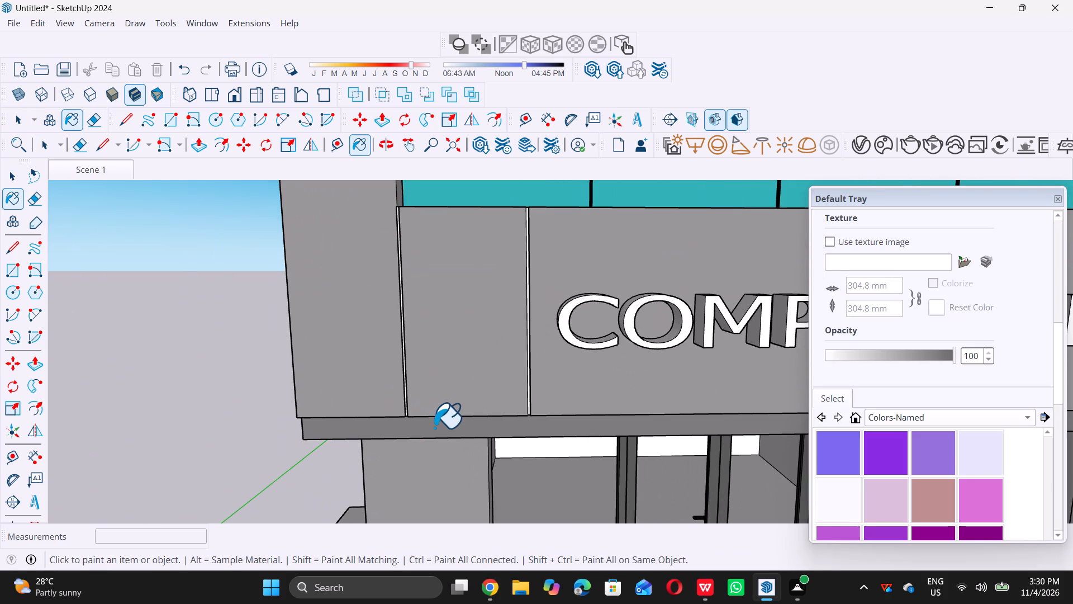
pyautogui.press('space')
# Paint the outermost white vertical groove at the W end of the sign fascia black from Colors-Named.
pyautogui.scroll(-2, 434, 427)
pyautogui.scroll(-3, 1013, 507)
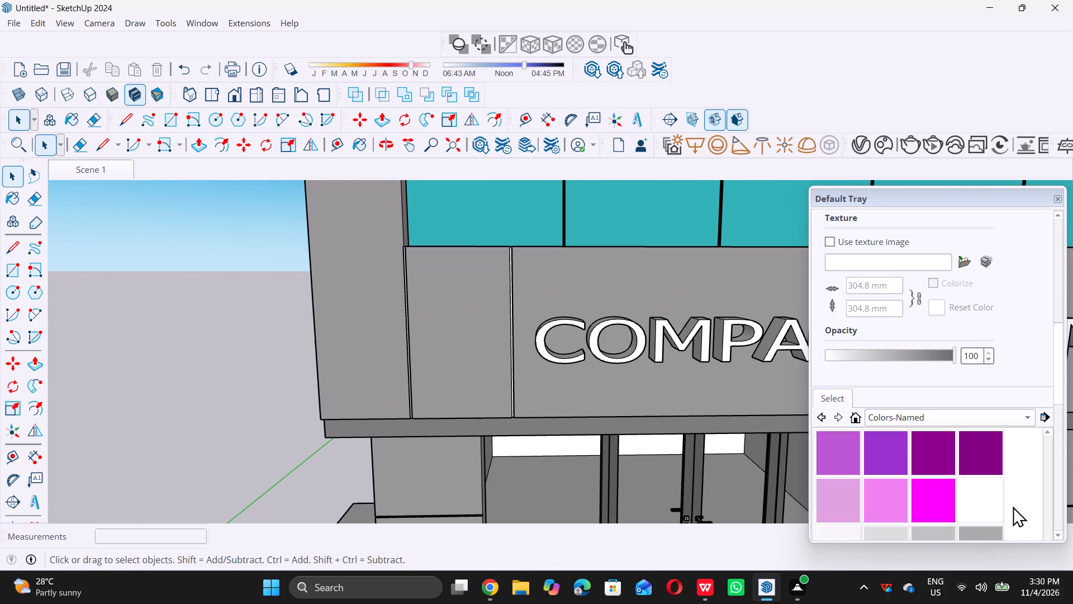
pyautogui.scroll(-3, 1013, 506)
pyautogui.click(838, 456)
pyautogui.scroll(3, 381, 361)
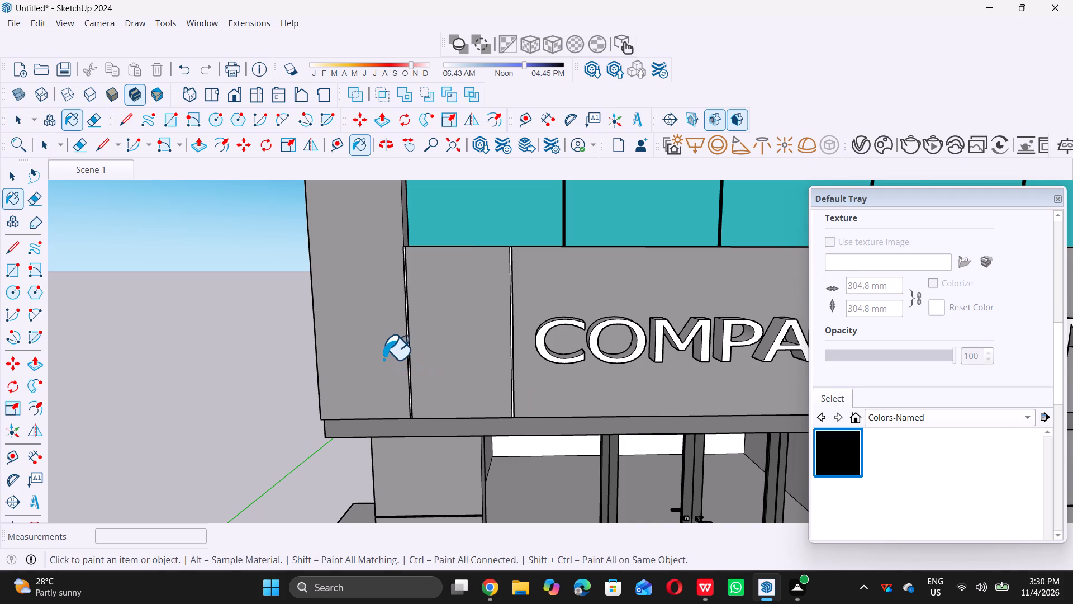
pyautogui.scroll(11, 383, 359)
pyautogui.scroll(6, 438, 347)
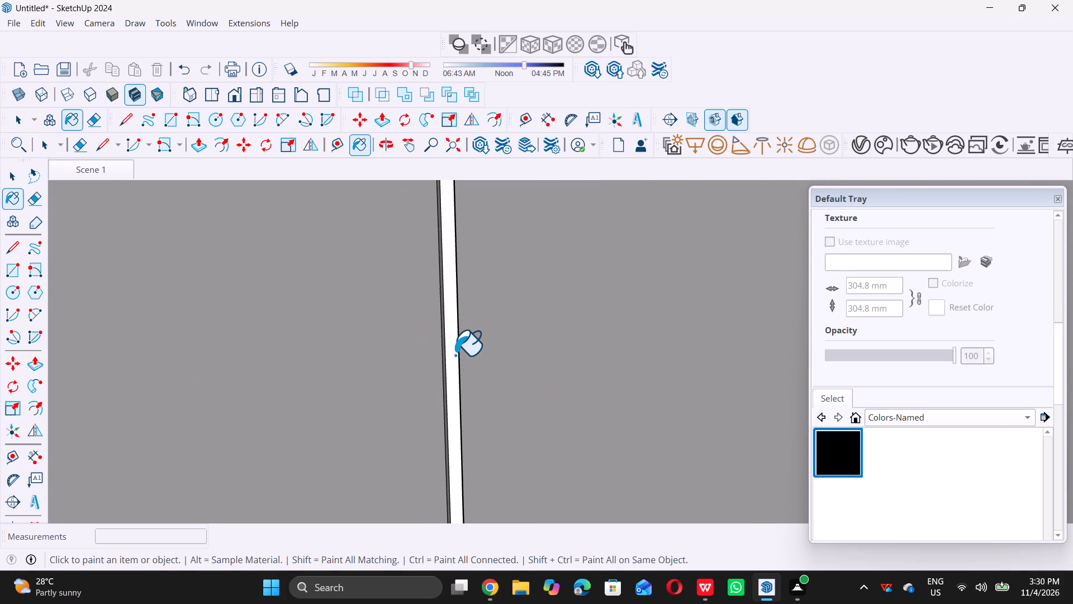
pyautogui.click(452, 353)
pyautogui.scroll(-12, 436, 361)
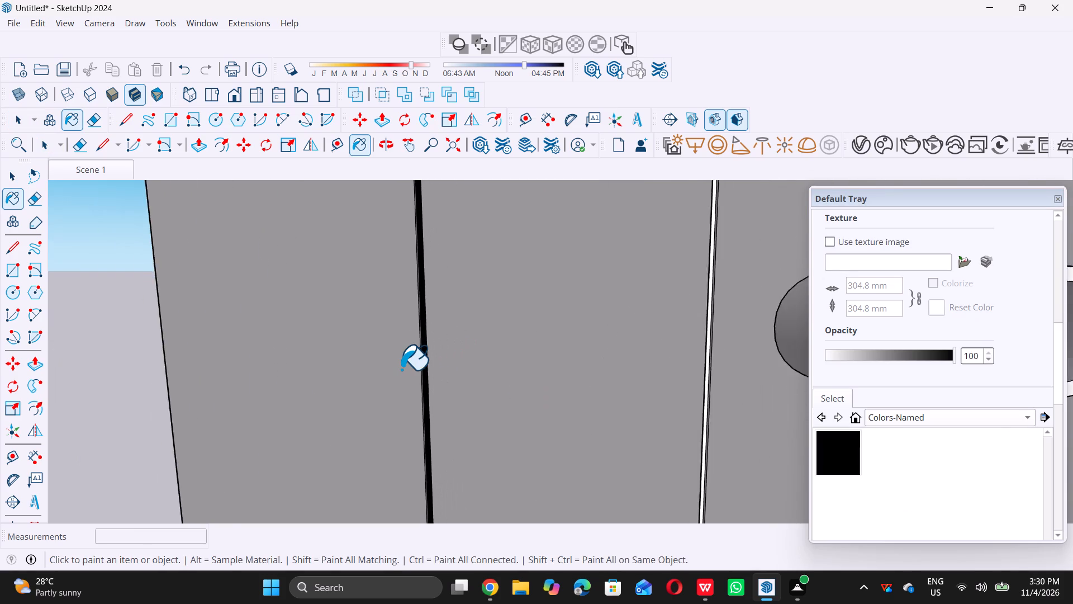
# Paint the white vertical groove just before the first letter of the COMPANY NAME sign black.
pyautogui.scroll(-17, 401, 369)
pyautogui.scroll(5, 487, 343)
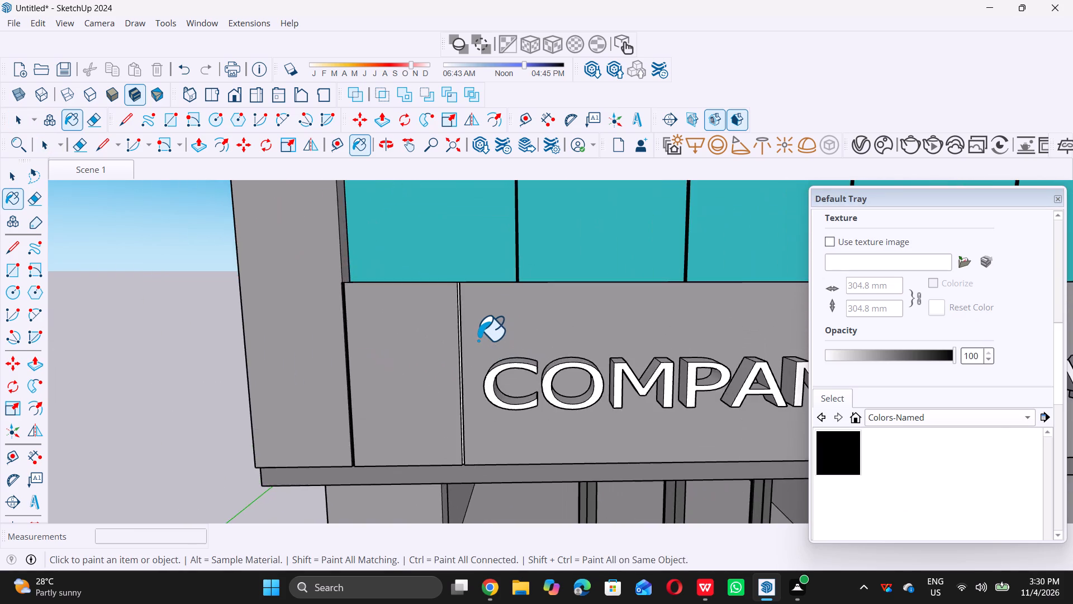
pyautogui.scroll(14, 478, 340)
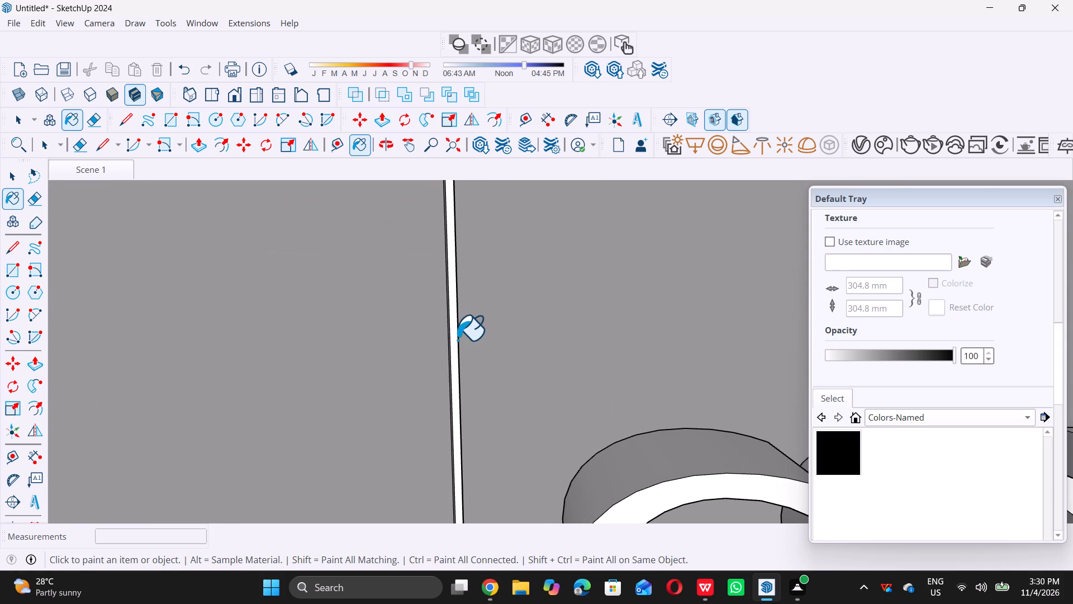
pyautogui.click(454, 341)
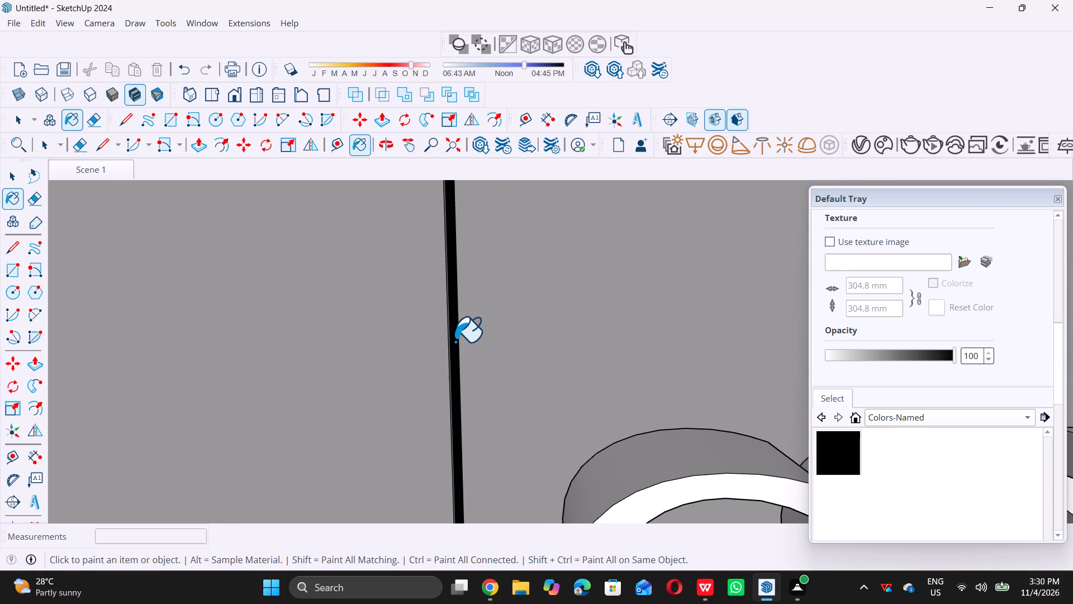
# Paint the white L-shaped groove around the fascia's end panel beyond the E end of the COMPANY NAME sign black.
pyautogui.scroll(-1, 455, 341)
pyautogui.scroll(-20, 424, 337)
pyautogui.scroll(-5, 424, 337)
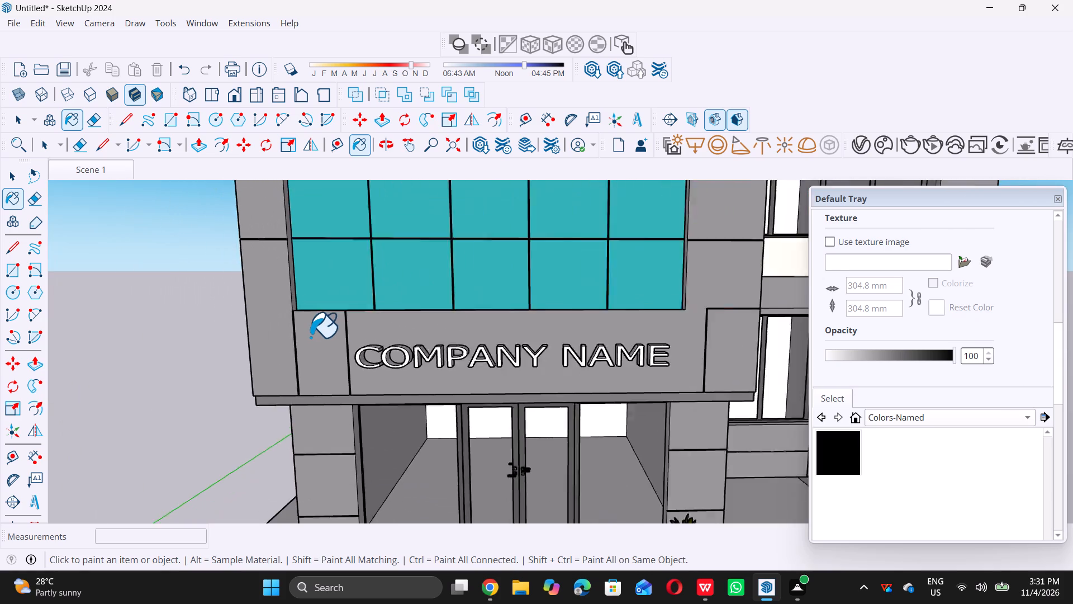
pyautogui.scroll(-5, 310, 337)
pyautogui.scroll(10, 585, 326)
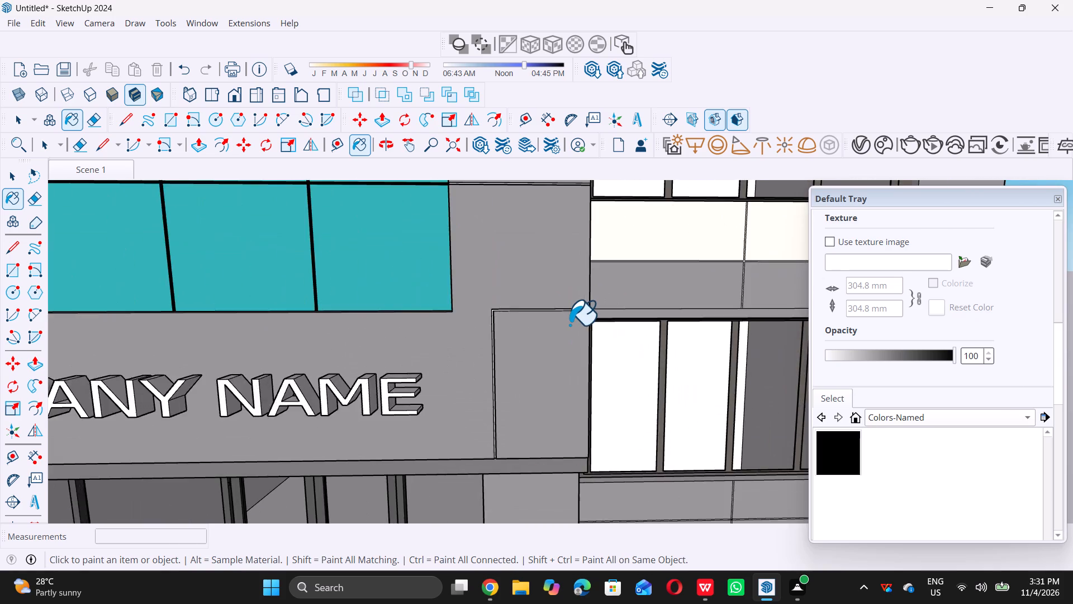
pyautogui.scroll(1, 569, 324)
pyautogui.scroll(9, 483, 325)
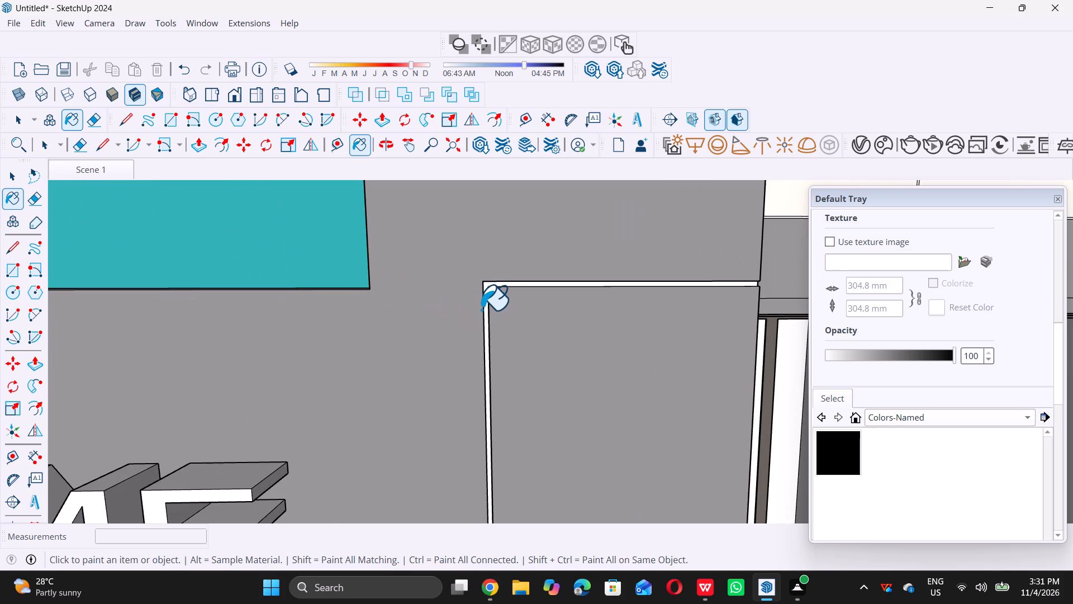
pyautogui.scroll(10, 481, 309)
pyautogui.scroll(4, 510, 273)
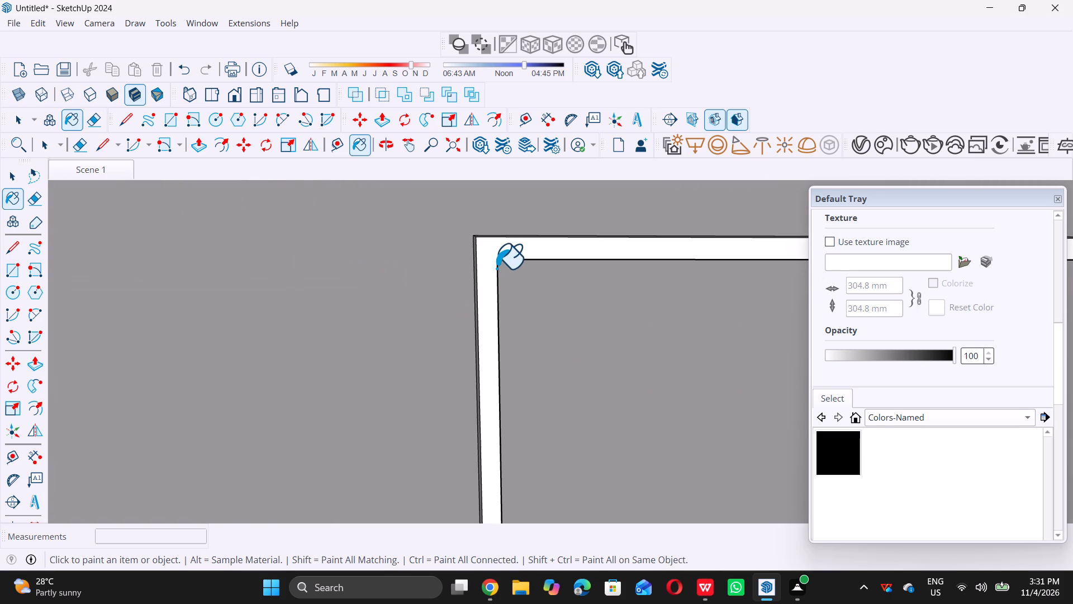
pyautogui.doubleClick(487, 262)
pyautogui.scroll(-11, 489, 261)
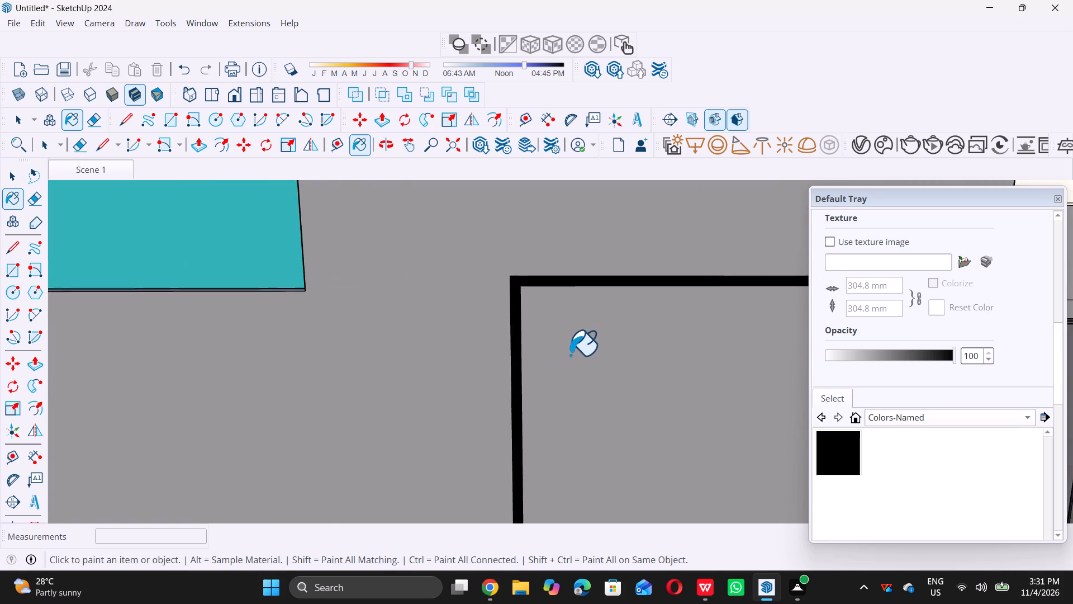
pyautogui.scroll(-20, 570, 355)
pyautogui.scroll(-7, 570, 355)
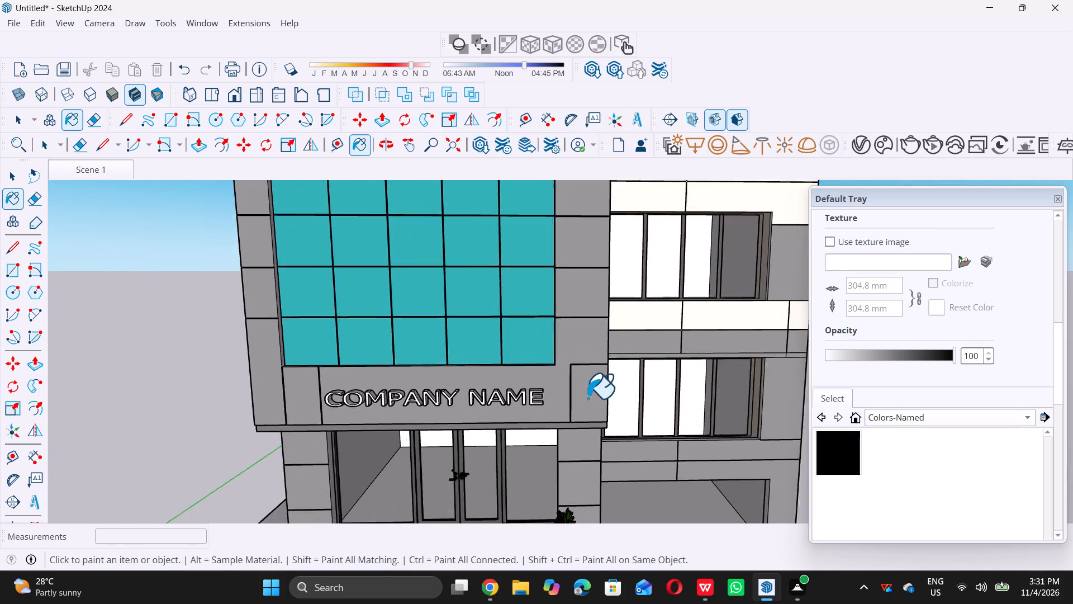
# Paint the back face of the lowest white horizontal groove in the grey pier E of the glass curtain wall black.
pyautogui.scroll(11, 549, 325)
pyautogui.scroll(5, 645, 329)
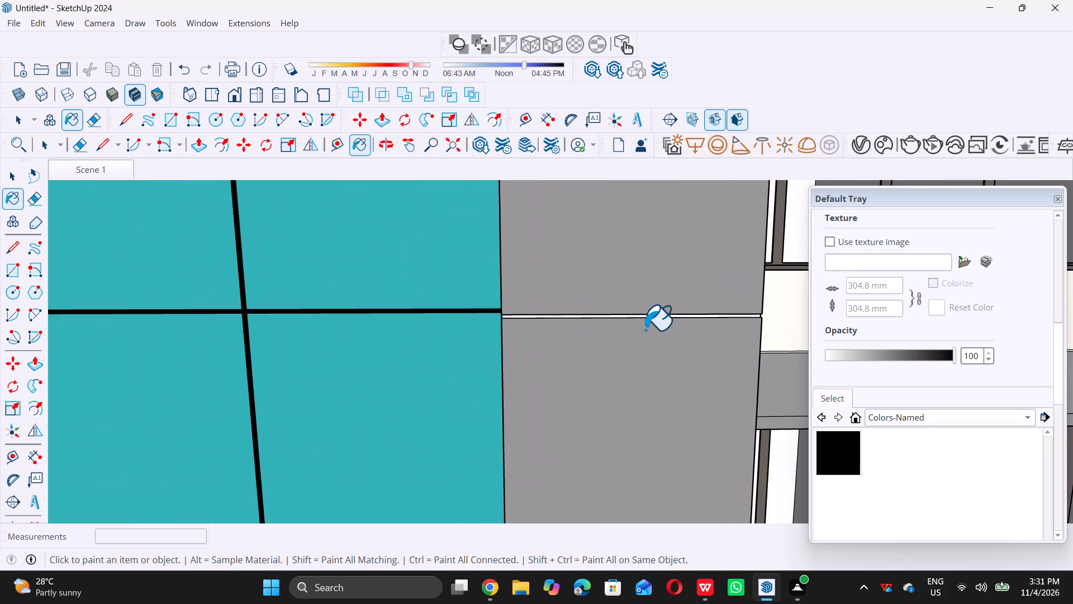
pyautogui.scroll(17, 645, 329)
pyautogui.scroll(-1, 571, 360)
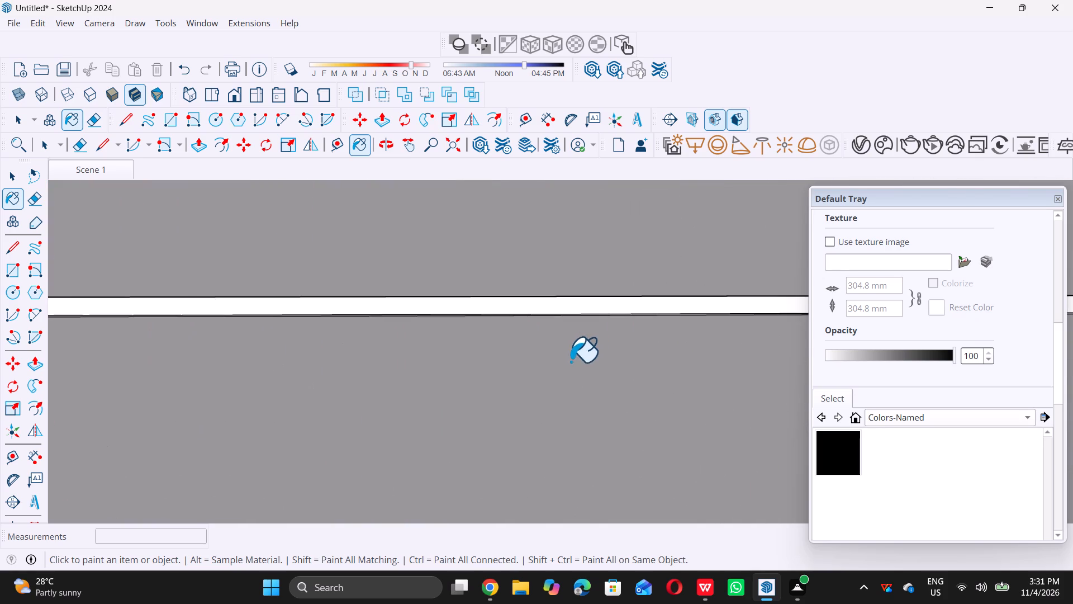
pyautogui.moveTo(575, 346); pyautogui.dragTo(577, 305, button='middle')
pyautogui.scroll(8, 589, 301)
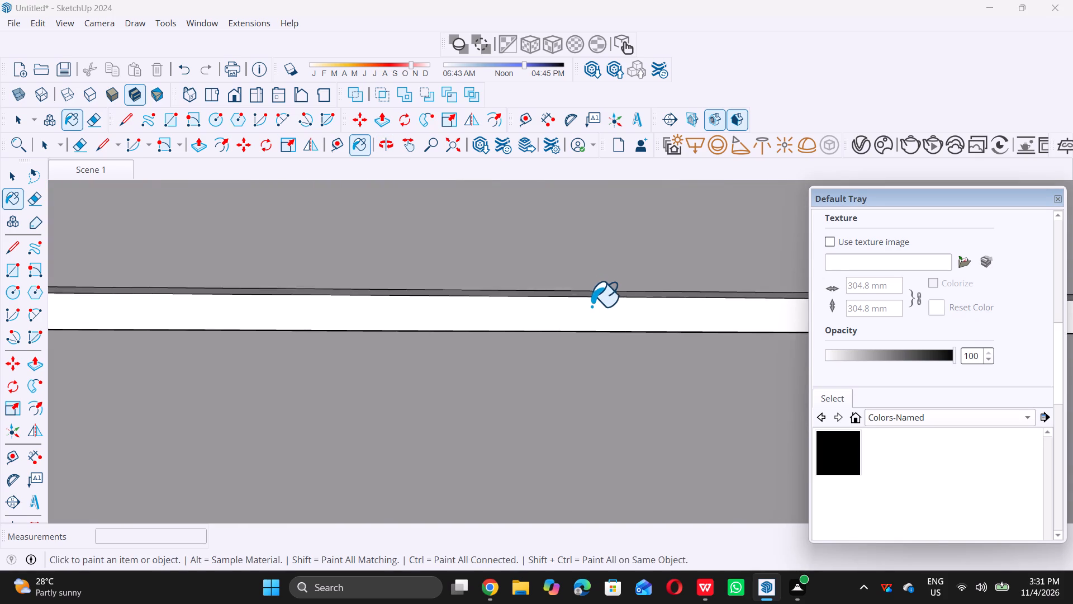
pyautogui.scroll(5, 591, 306)
pyautogui.click(590, 301)
pyautogui.scroll(-7, 590, 301)
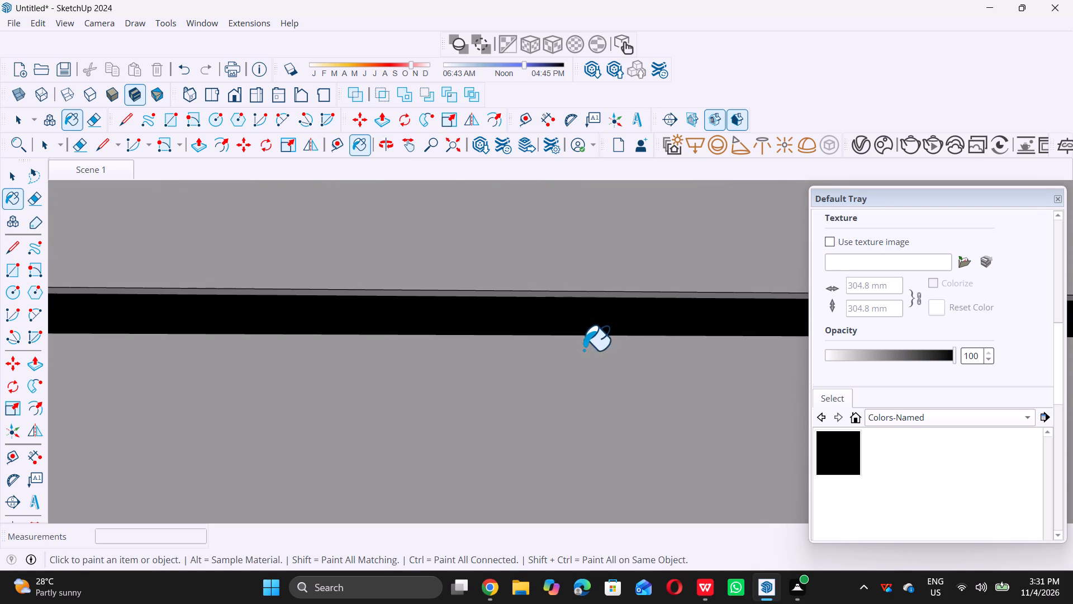
# Paint the narrow grey ledge face inside that same lowest groove of the E pier black.
pyautogui.moveTo(591, 340); pyautogui.dragTo(598, 270, button='middle')
pyautogui.middleClick(599, 268)
pyautogui.scroll(3, 606, 308)
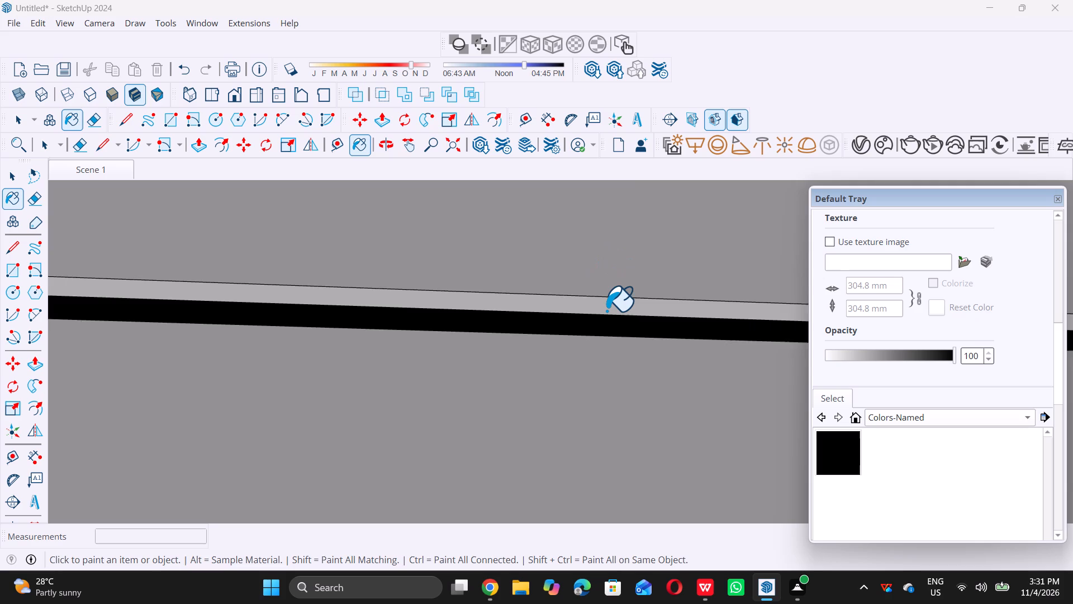
pyautogui.scroll(2, 606, 310)
pyautogui.click(607, 300)
pyautogui.scroll(-10, 608, 314)
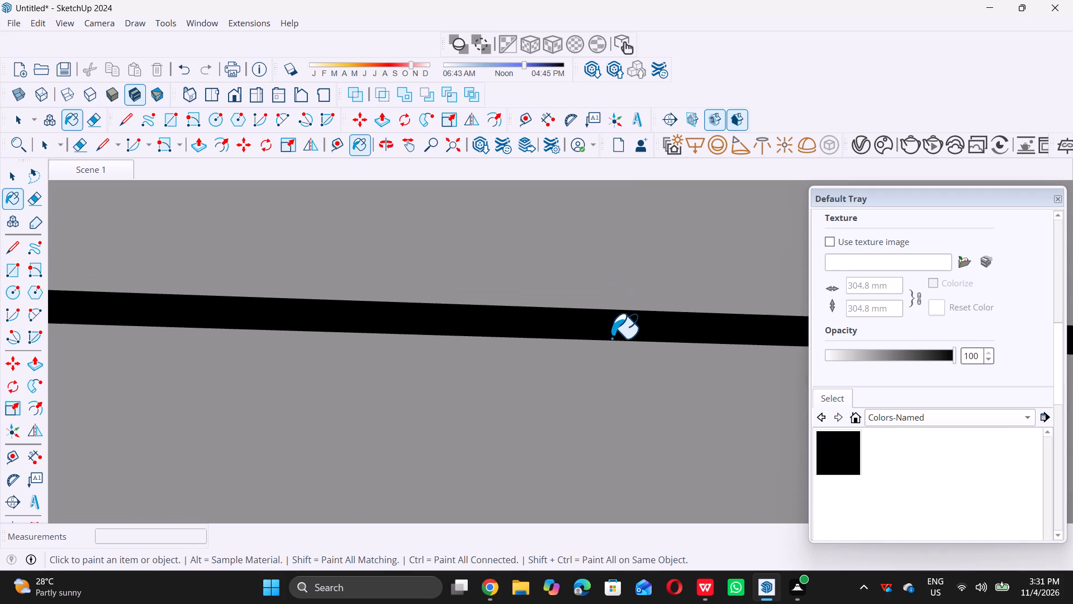
# Paint the second white horizontal groove from the bottom of the grey pier E of the glazing black.
pyautogui.scroll(-20, 611, 338)
pyautogui.scroll(-12, 611, 338)
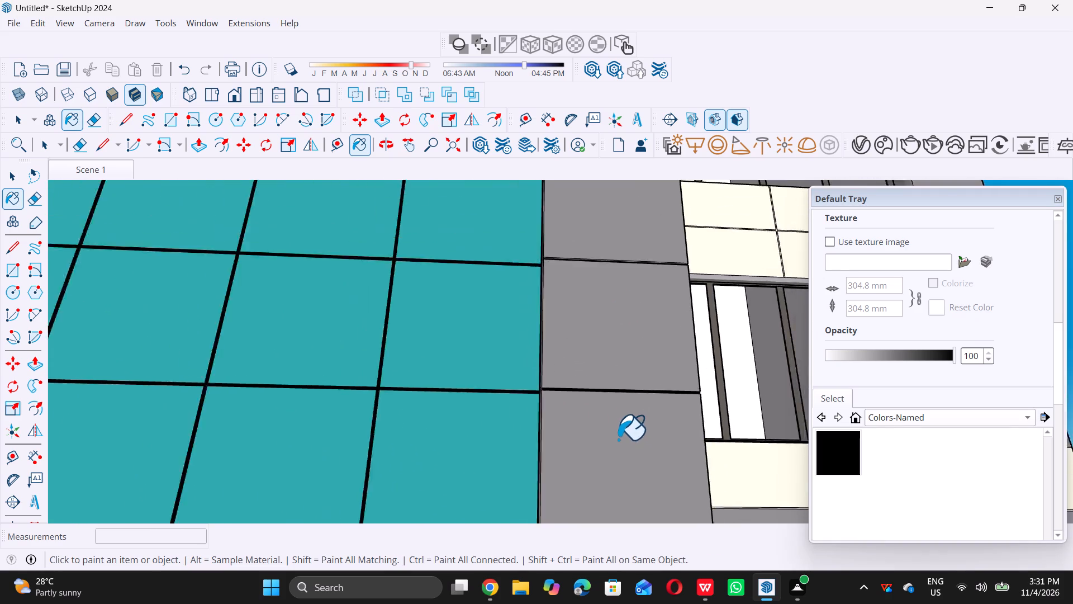
pyautogui.scroll(12, 609, 286)
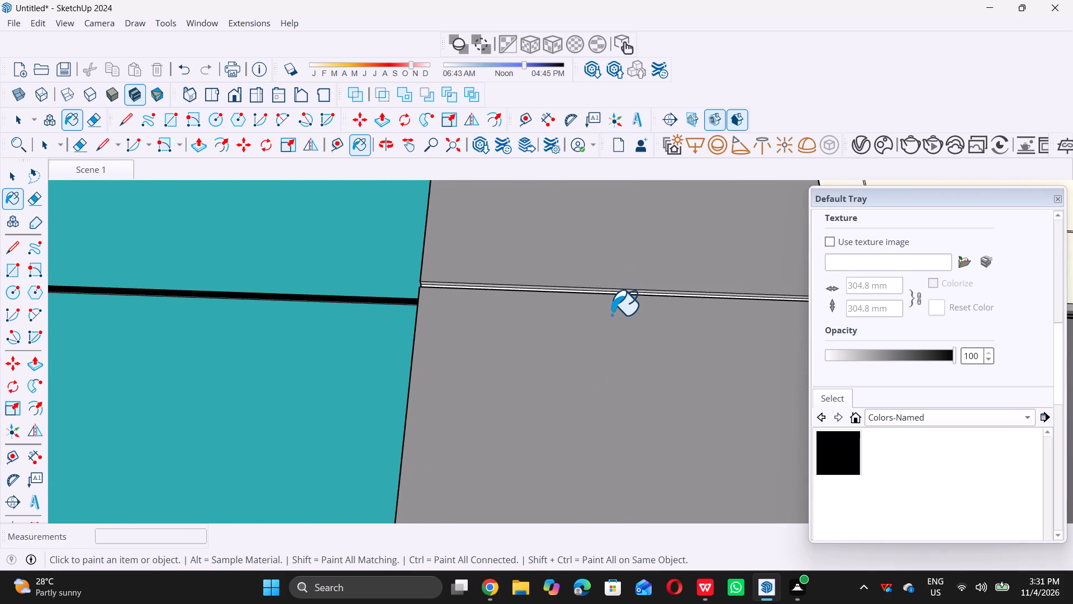
pyautogui.moveTo(609, 323); pyautogui.dragTo(602, 352, button='middle')
pyautogui.scroll(11, 610, 304)
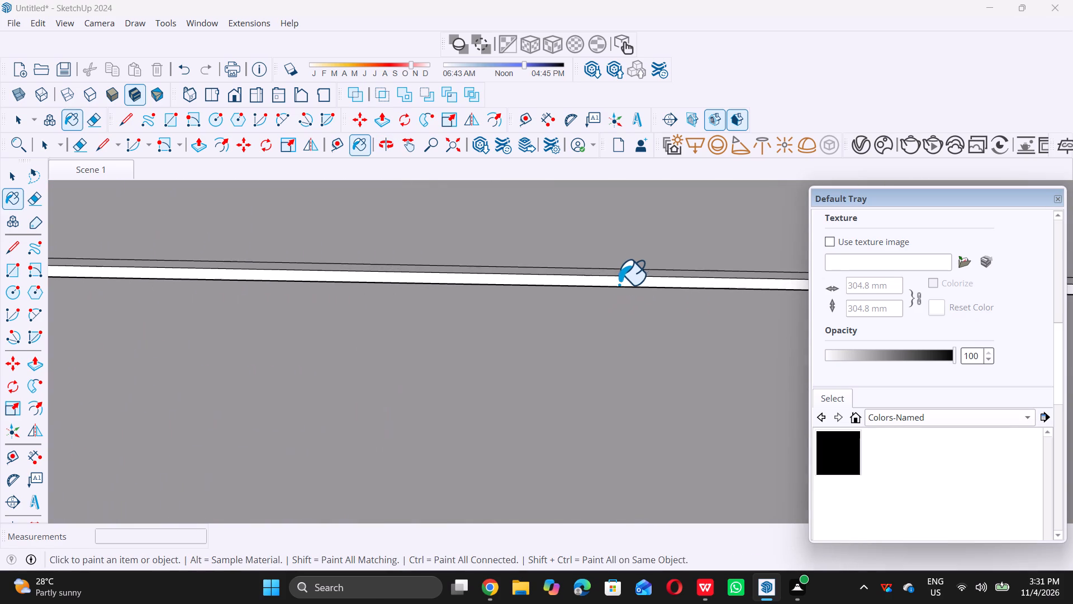
pyautogui.scroll(6, 621, 281)
pyautogui.doubleClick(621, 281)
pyautogui.scroll(-8, 621, 281)
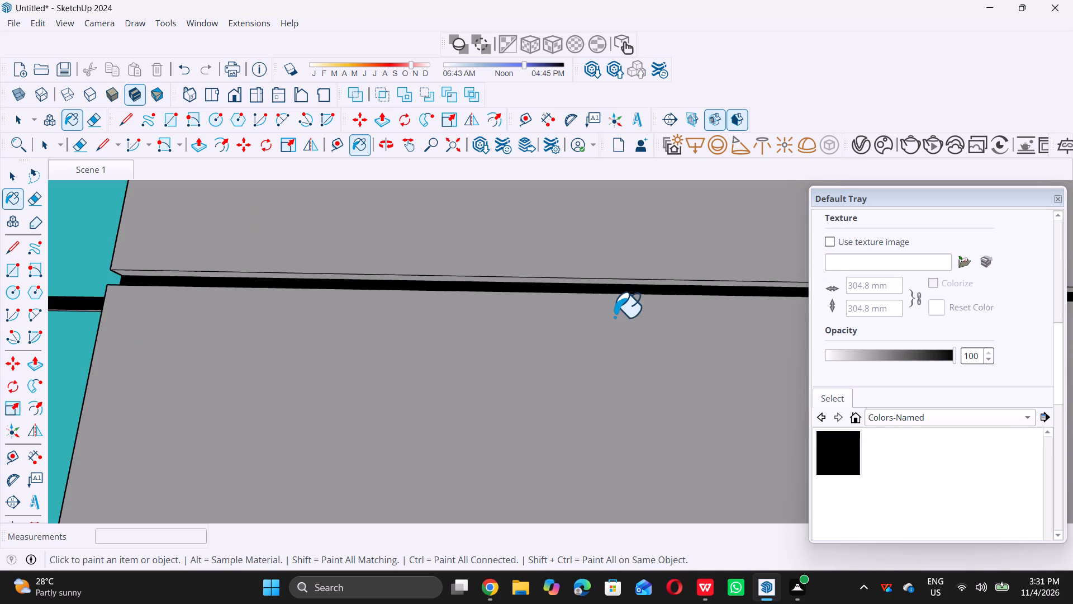
# Paint the third white horizontal groove from the bottom of the grey E pier black.
pyautogui.scroll(-20, 614, 317)
pyautogui.scroll(-7, 614, 317)
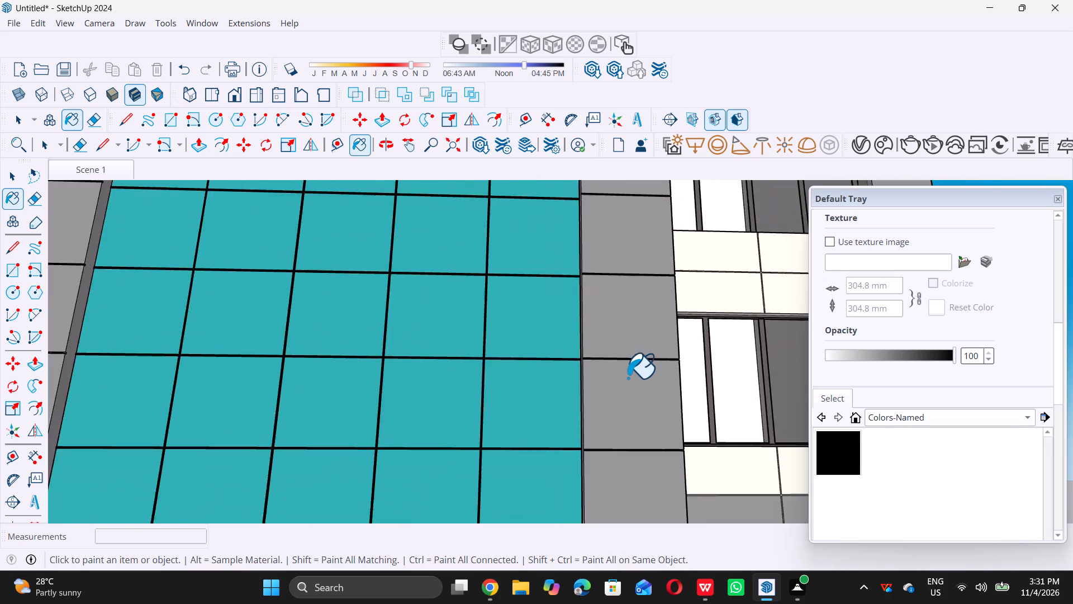
pyautogui.scroll(-4, 628, 377)
pyautogui.scroll(10, 639, 295)
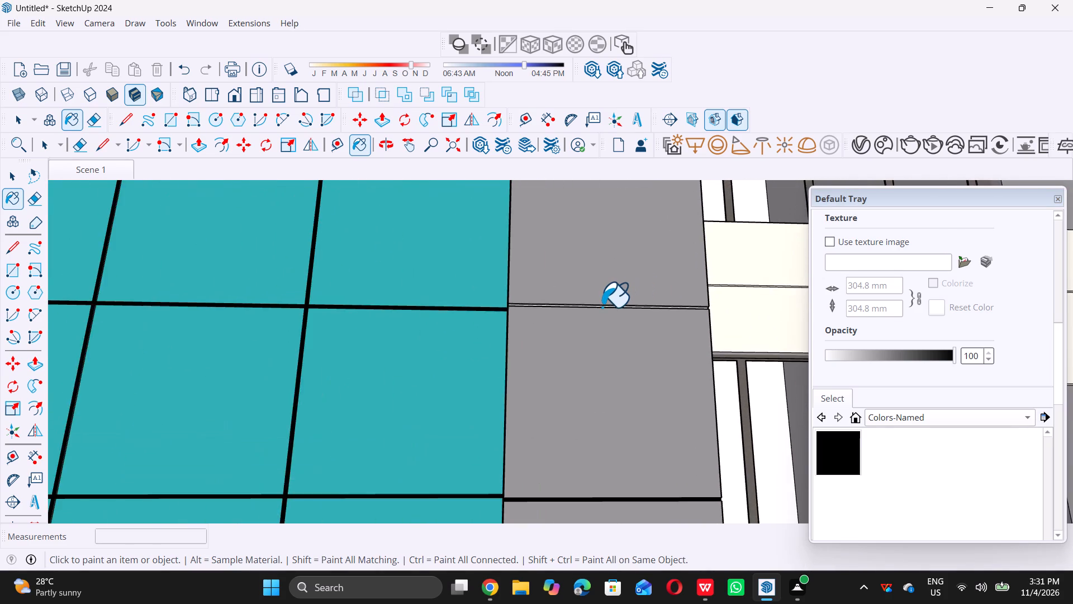
pyautogui.scroll(15, 602, 306)
pyautogui.scroll(9, 601, 308)
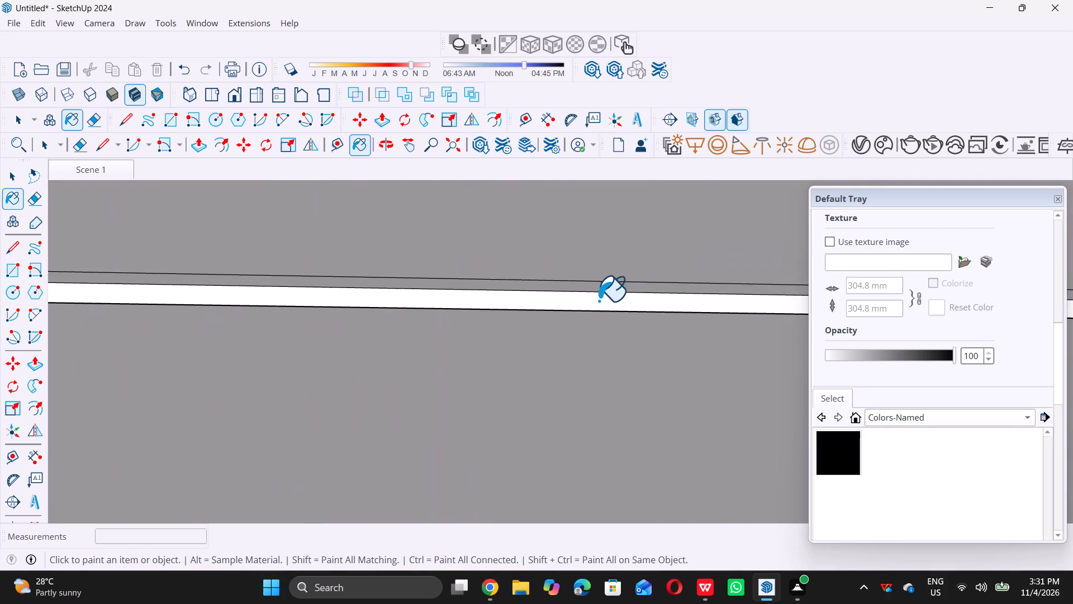
pyautogui.click(598, 294)
pyautogui.scroll(-17, 598, 303)
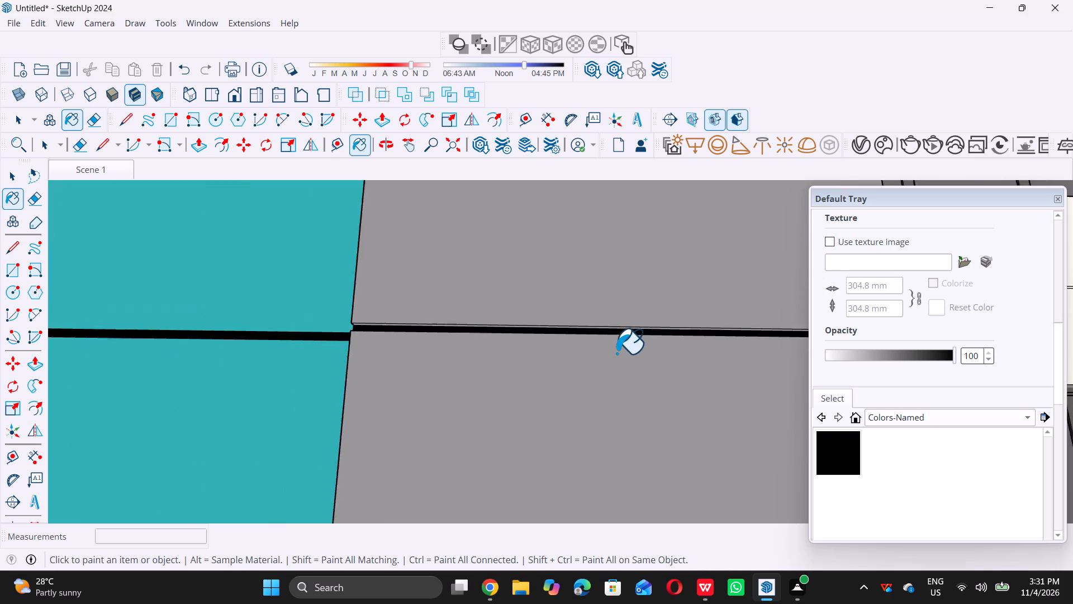
# Paint the fourth white horizontal groove from the bottom of the grey E pier black.
pyautogui.scroll(-20, 616, 353)
pyautogui.scroll(-8, 616, 353)
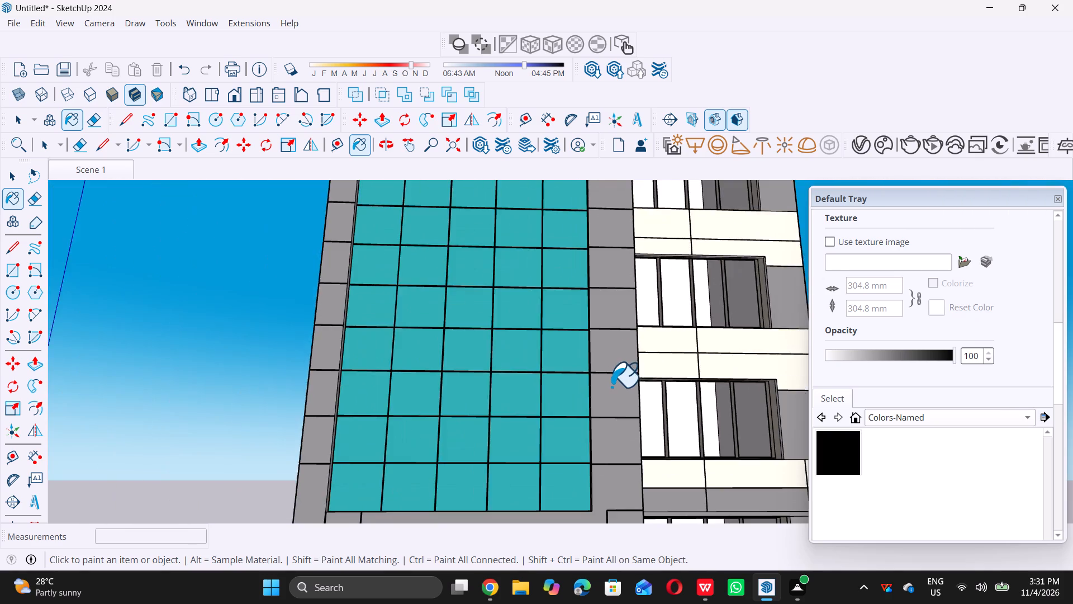
pyautogui.scroll(-2, 611, 386)
pyautogui.scroll(13, 625, 338)
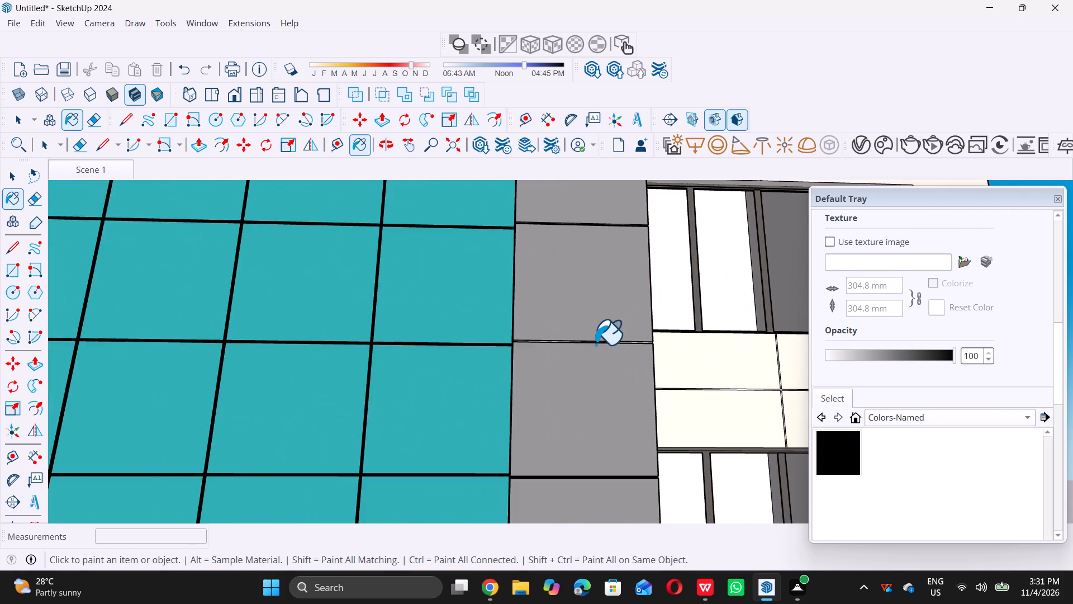
pyautogui.scroll(5, 595, 344)
pyautogui.scroll(13, 536, 348)
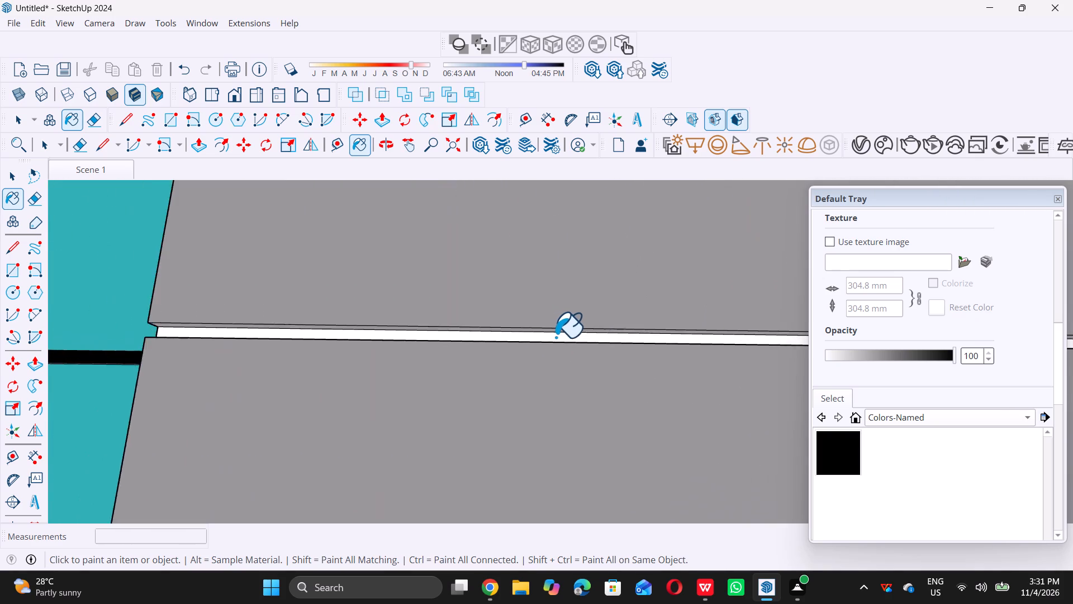
pyautogui.scroll(8, 556, 337)
pyautogui.click(581, 337)
pyautogui.scroll(-8, 581, 337)
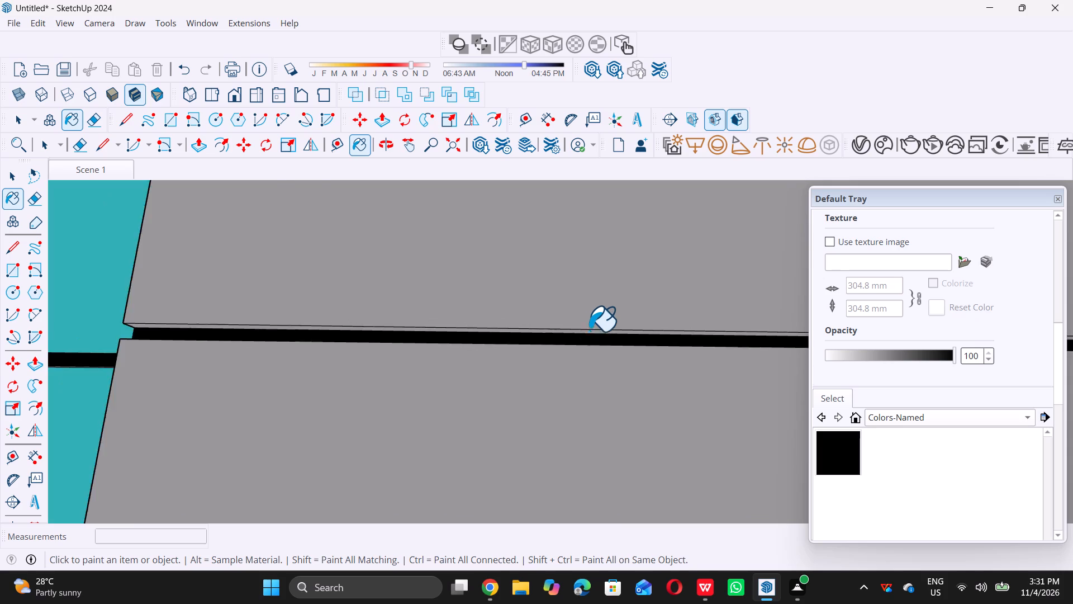
# Paint the fifth white horizontal groove from the bottom of the grey E pier black.
pyautogui.scroll(-20, 589, 331)
pyautogui.scroll(-8, 589, 331)
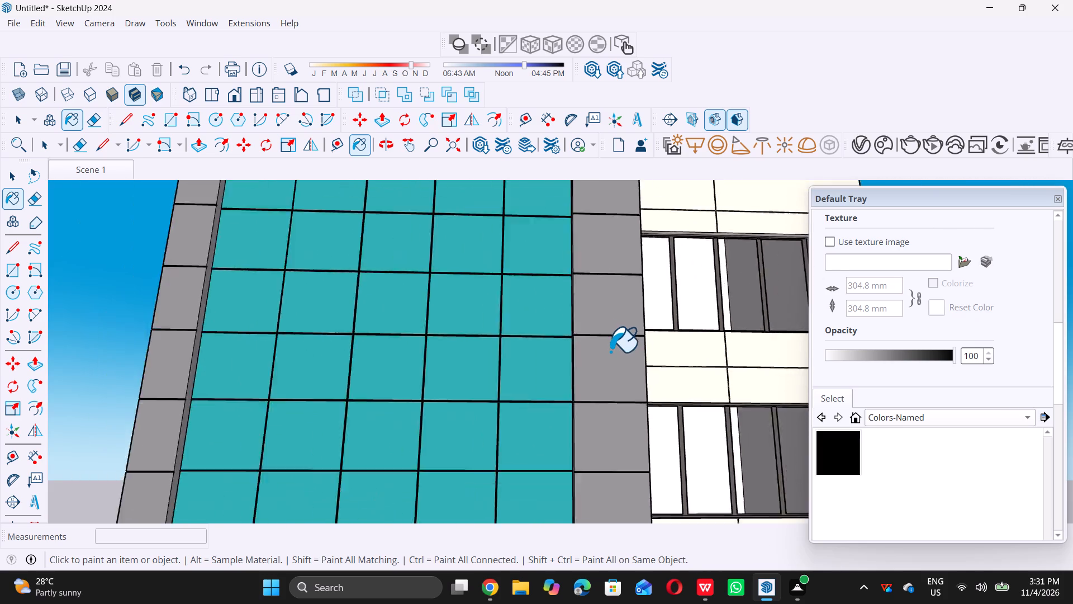
pyautogui.scroll(-14, 610, 351)
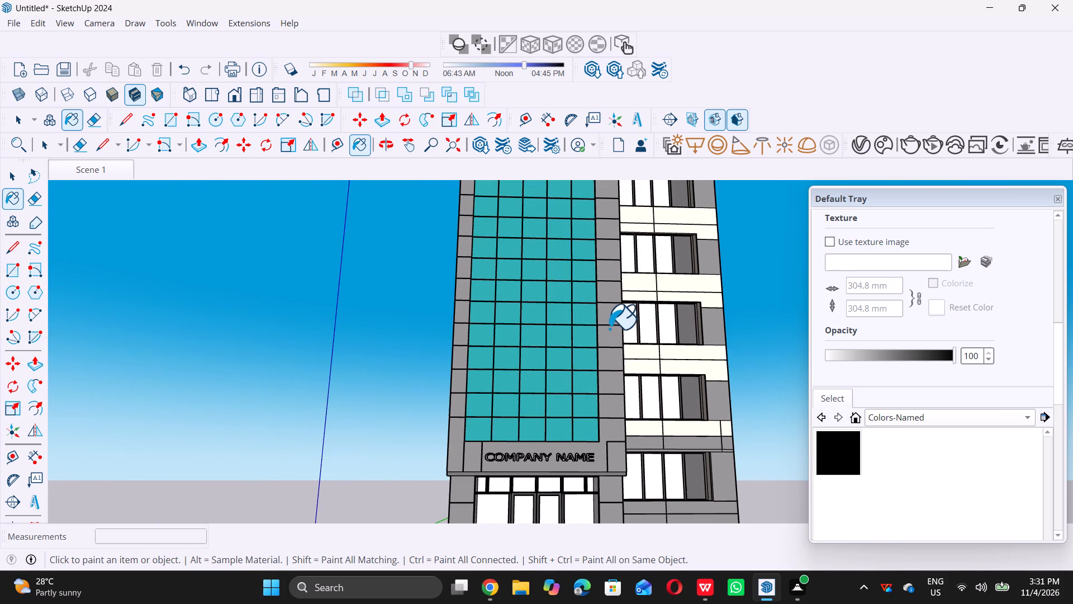
pyautogui.scroll(17, 610, 314)
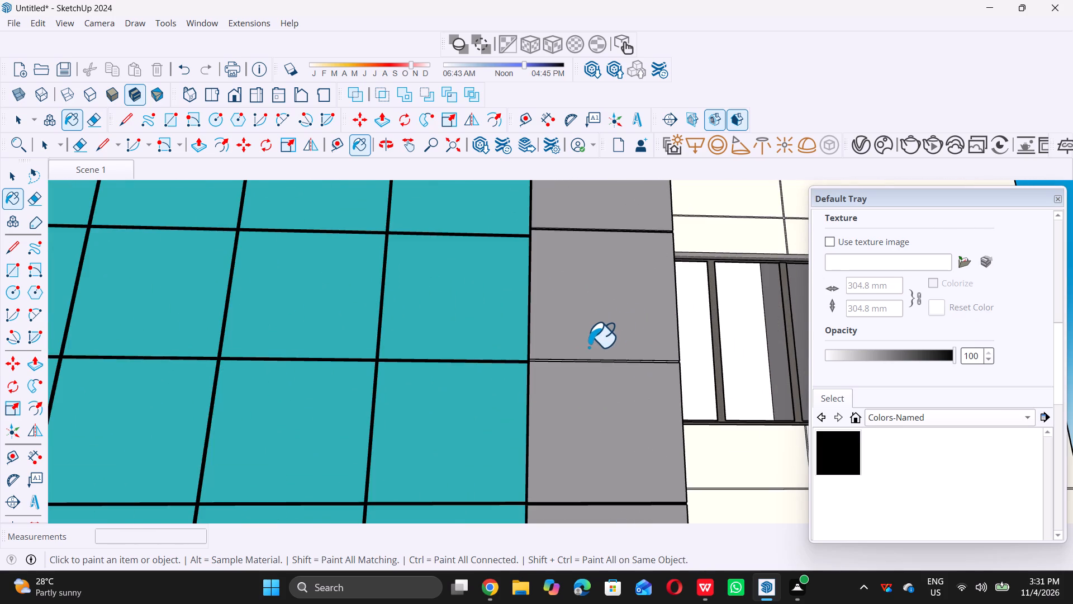
pyautogui.scroll(19, 588, 347)
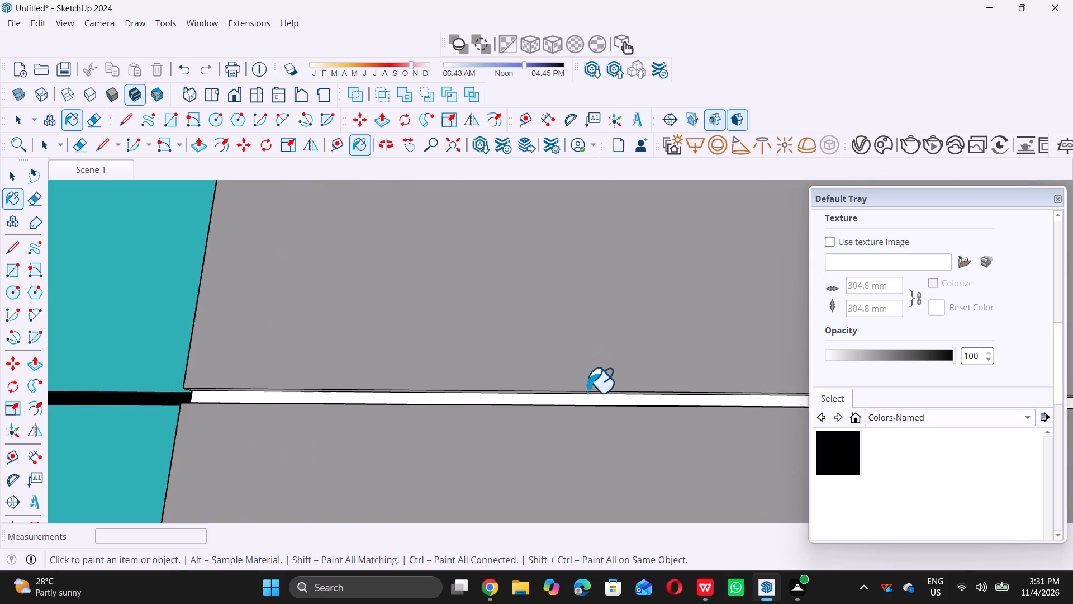
pyautogui.scroll(2, 587, 392)
pyautogui.click(592, 402)
pyautogui.scroll(-14, 592, 402)
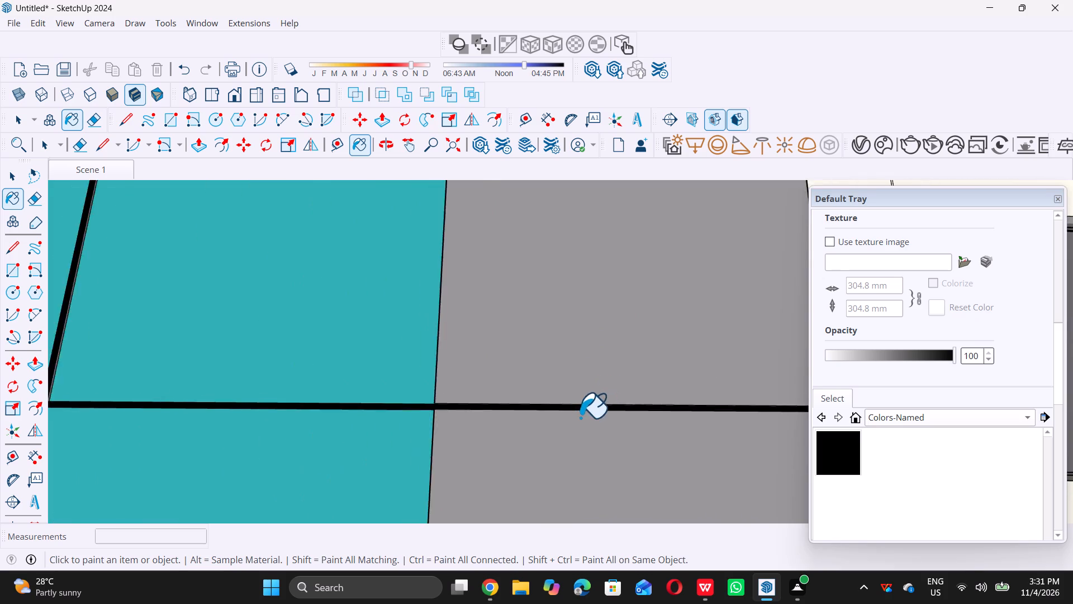
# Paint the sixth white horizontal groove from the bottom of the grey E pier black.
pyautogui.scroll(-7, 580, 417)
pyautogui.scroll(-10, 518, 423)
pyautogui.scroll(5, 557, 329)
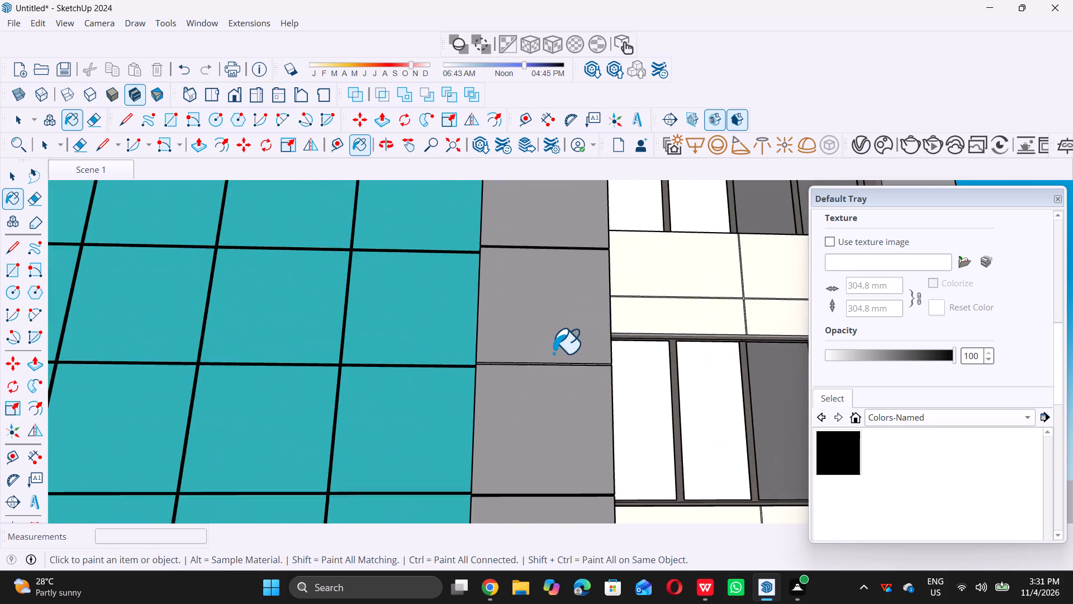
pyautogui.scroll(13, 552, 360)
pyautogui.doubleClick(553, 362)
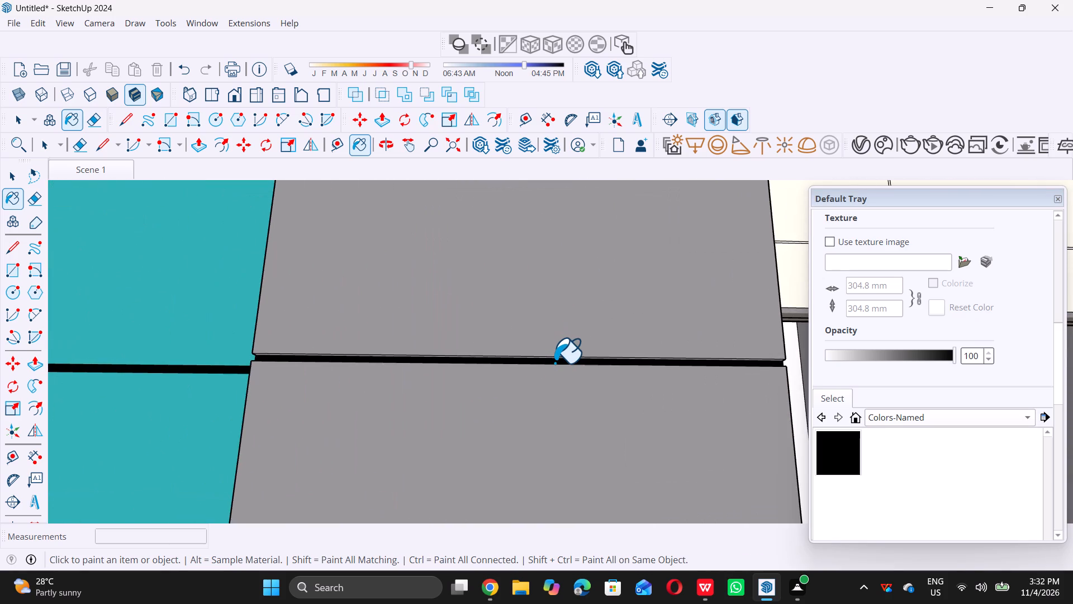
pyautogui.scroll(-20, 554, 362)
pyautogui.scroll(-2, 554, 362)
# Paint the seventh white horizontal groove from the bottom of the grey E pier black.
pyautogui.scroll(2, 546, 349)
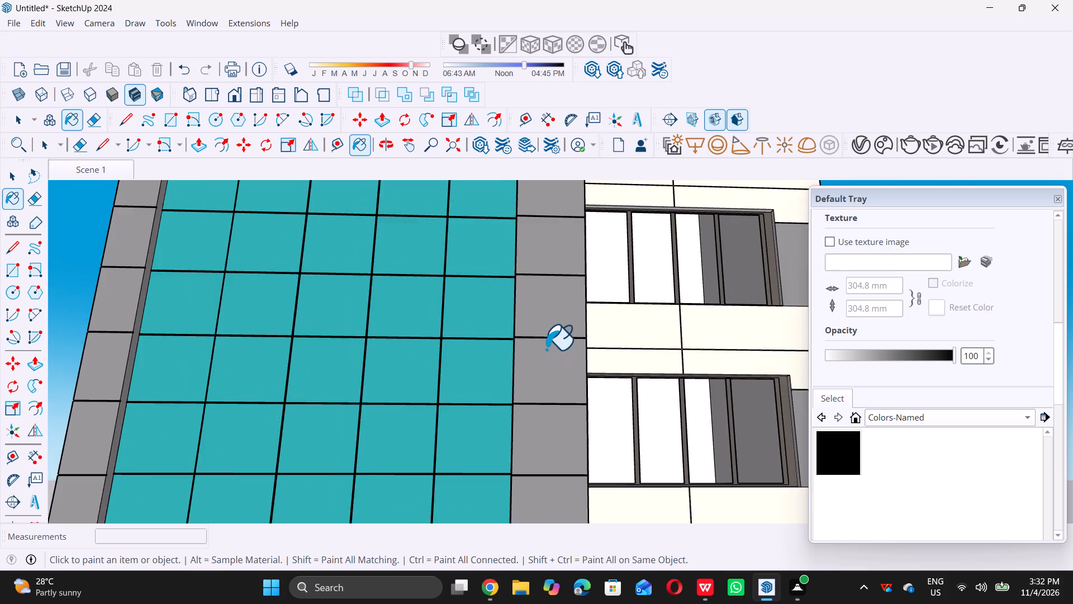
pyautogui.scroll(19, 546, 349)
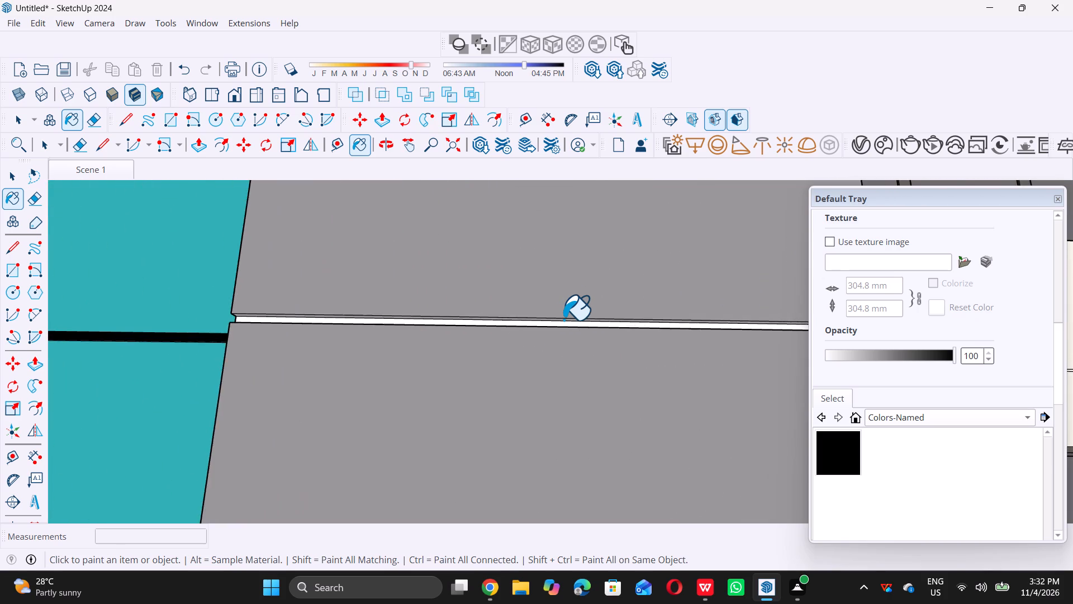
pyautogui.scroll(3, 564, 320)
pyautogui.click(568, 329)
pyautogui.click(575, 324)
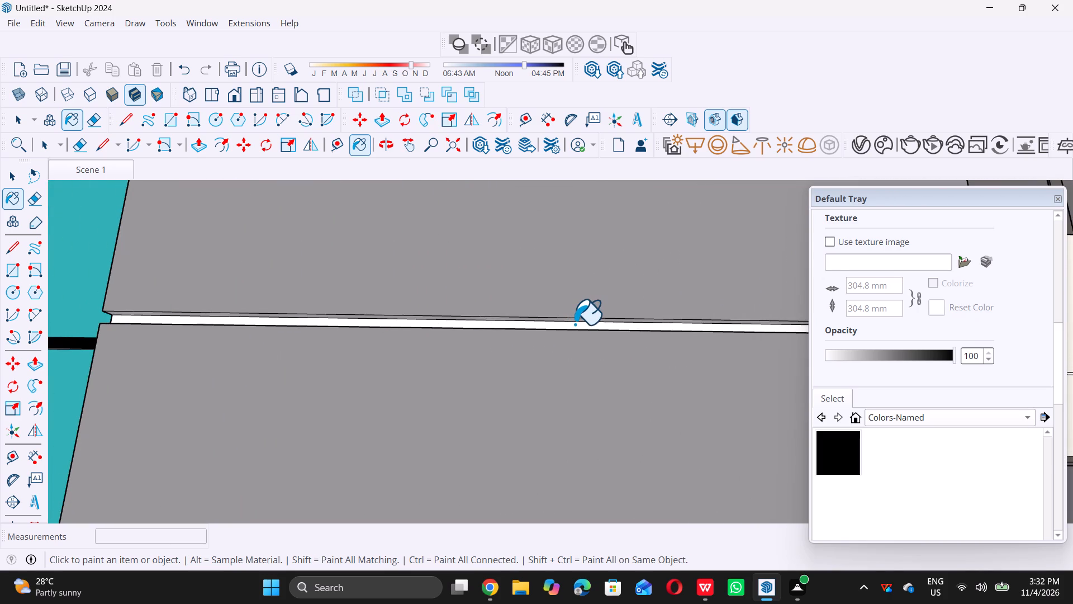
pyautogui.scroll(-20, 575, 324)
pyautogui.scroll(-4, 575, 324)
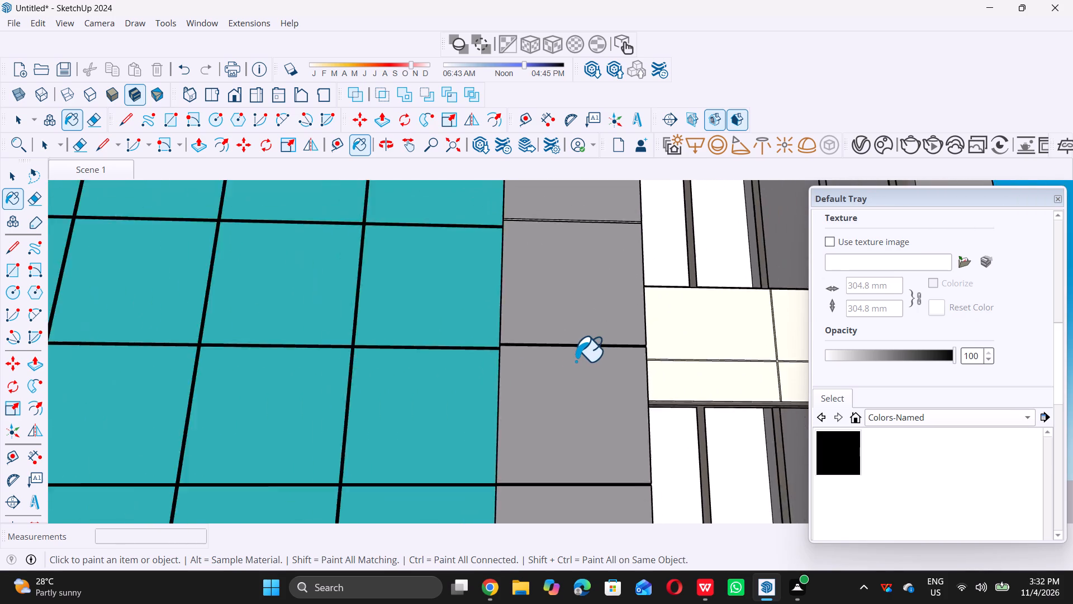
# Paint the eighth white horizontal groove from the bottom of the grey E pier black, and check the whole tower front.
pyautogui.scroll(-8, 576, 361)
pyautogui.scroll(14, 576, 318)
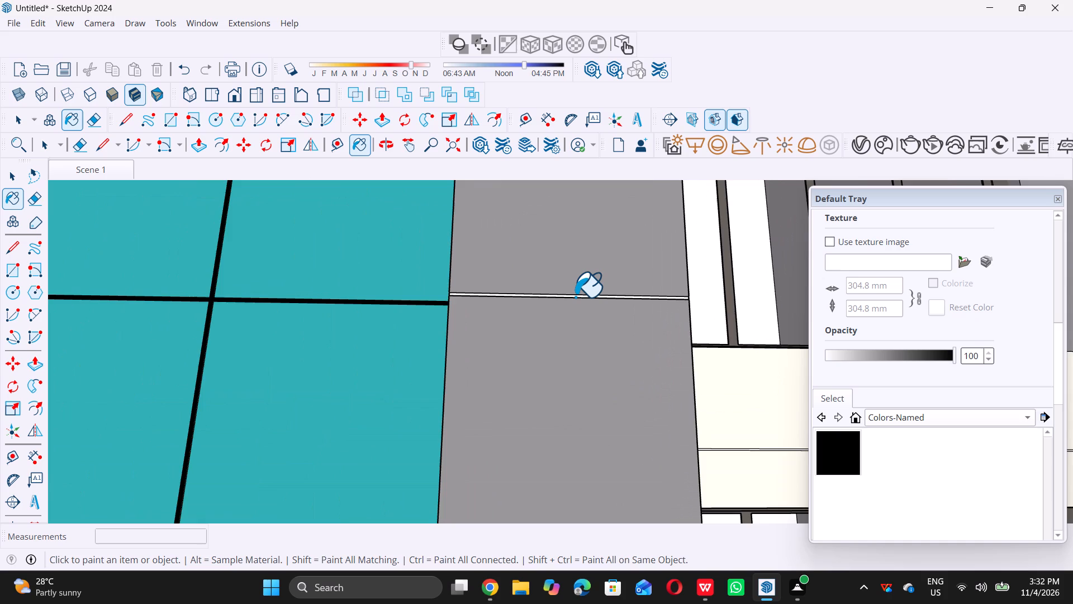
pyautogui.scroll(14, 575, 296)
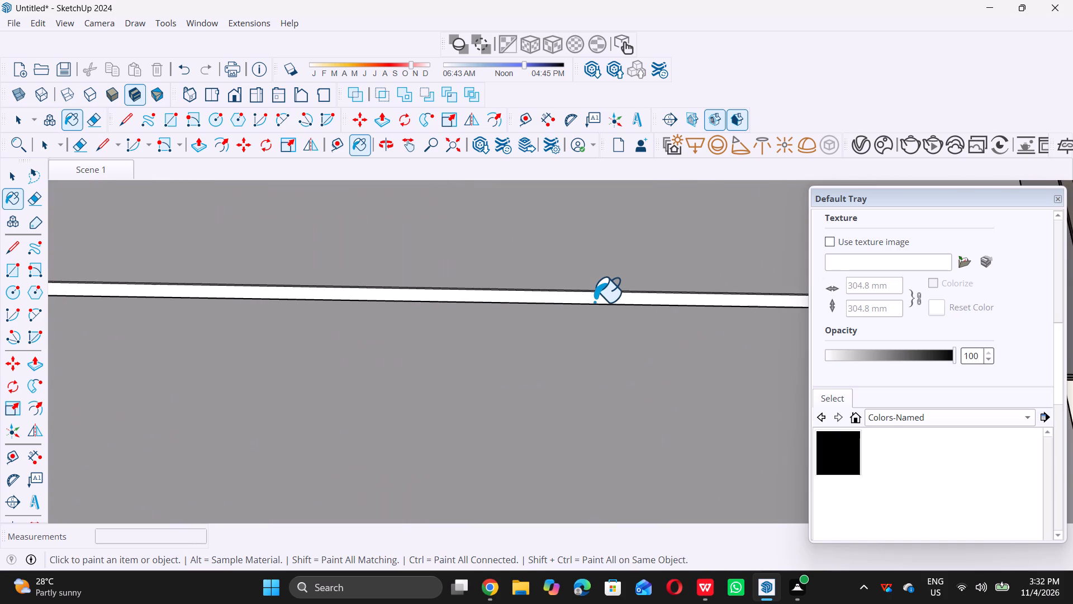
pyautogui.click(594, 301)
pyautogui.scroll(-20, 595, 301)
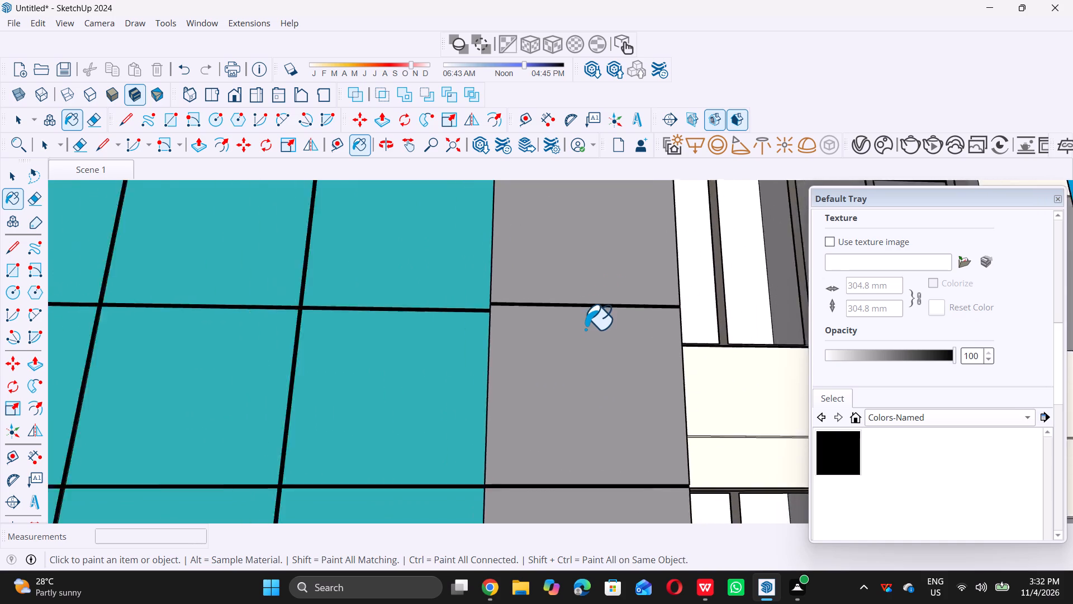
pyautogui.scroll(-20, 585, 329)
pyautogui.scroll(-8, 585, 329)
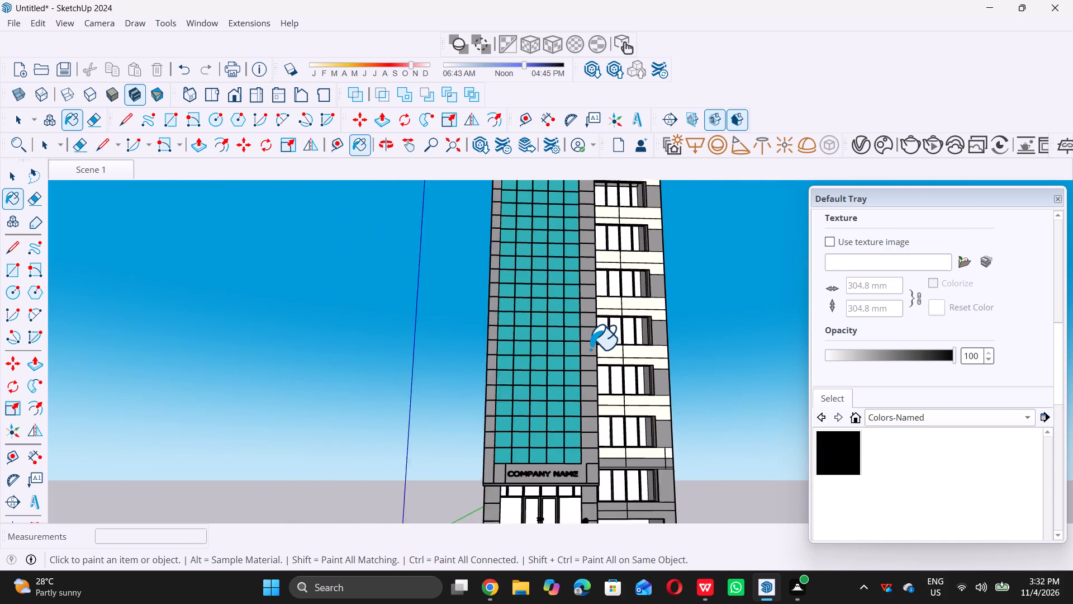
pyautogui.scroll(-6, 590, 349)
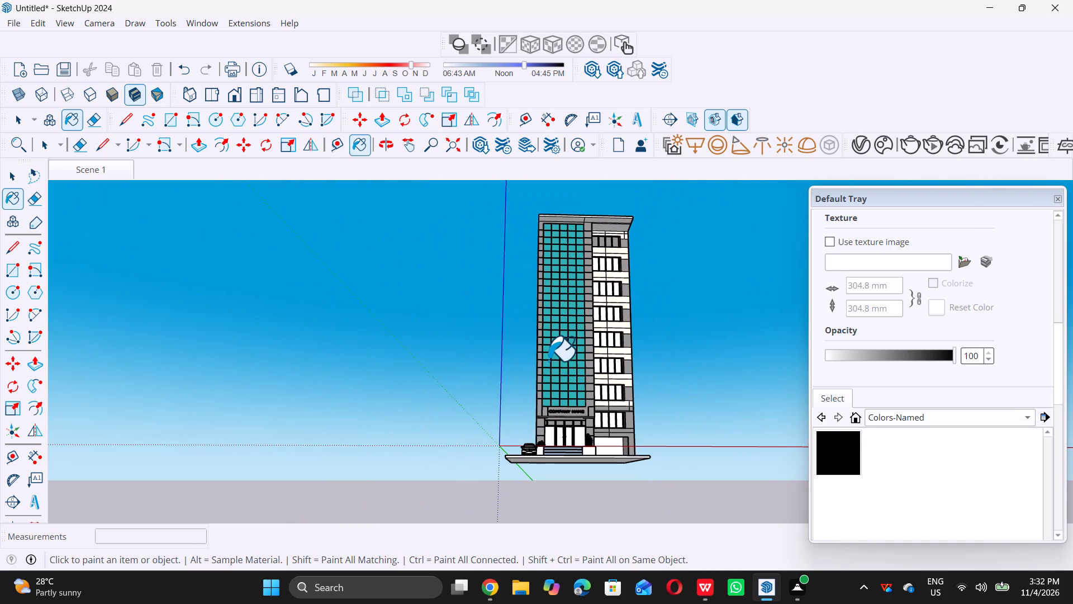
pyautogui.scroll(7, 528, 361)
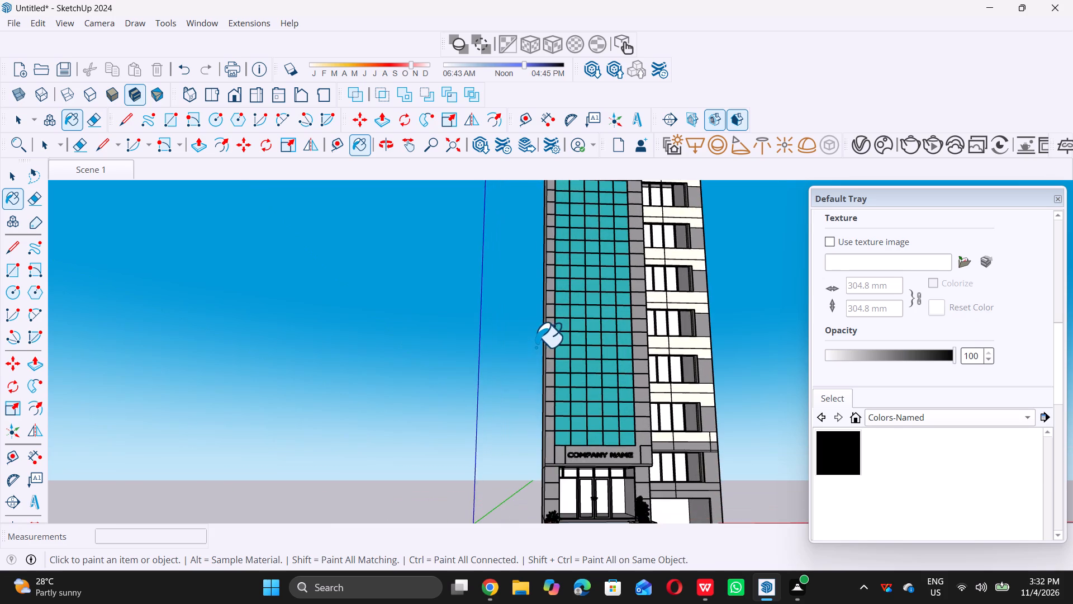
# Paint the crossing grooves of the third white spandrel band from the bottom, between the bay's windows, black.
pyautogui.scroll(12, 535, 347)
pyautogui.scroll(-10, 458, 352)
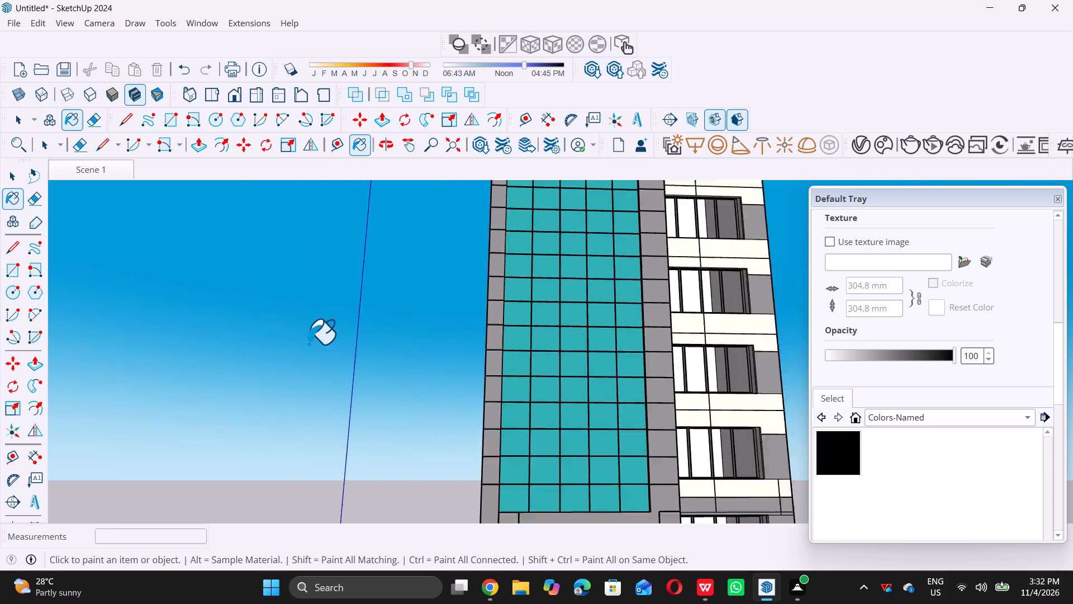
pyautogui.scroll(-8, 308, 343)
pyautogui.scroll(20, 502, 352)
pyautogui.scroll(6, 487, 340)
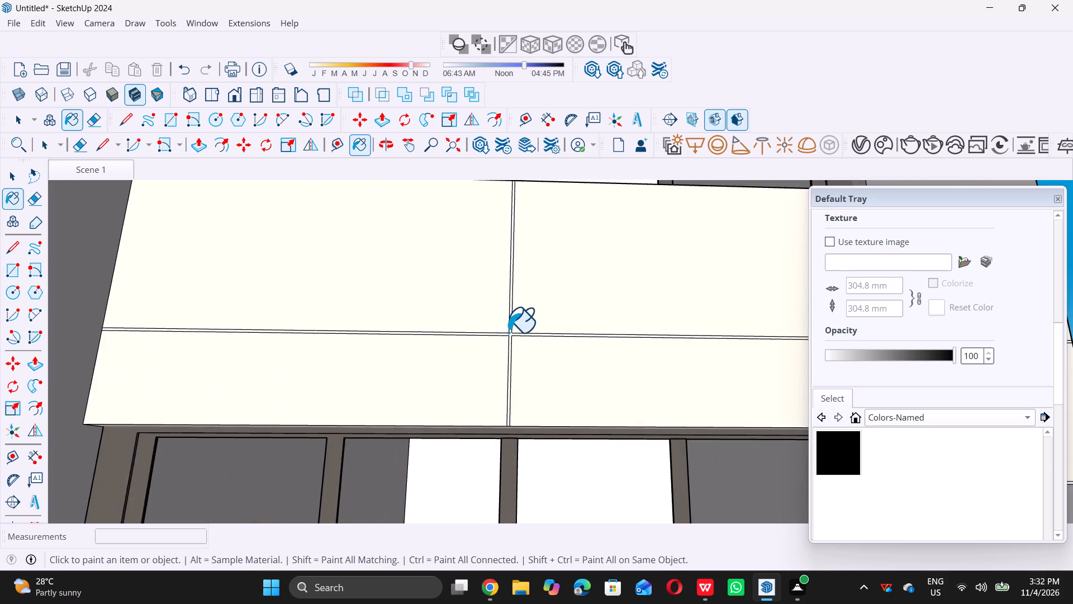
pyautogui.scroll(11, 508, 332)
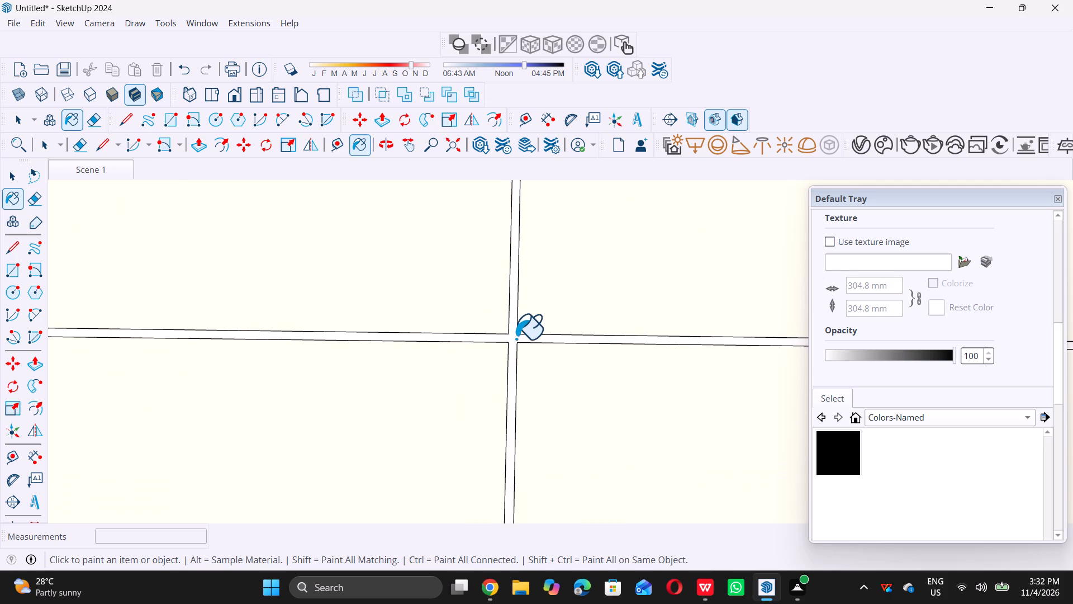
pyautogui.doubleClick(515, 339)
# Paint the crossing grooves of the second white spandrel band from the bottom of the windowed bay black.
pyautogui.scroll(-15, 515, 339)
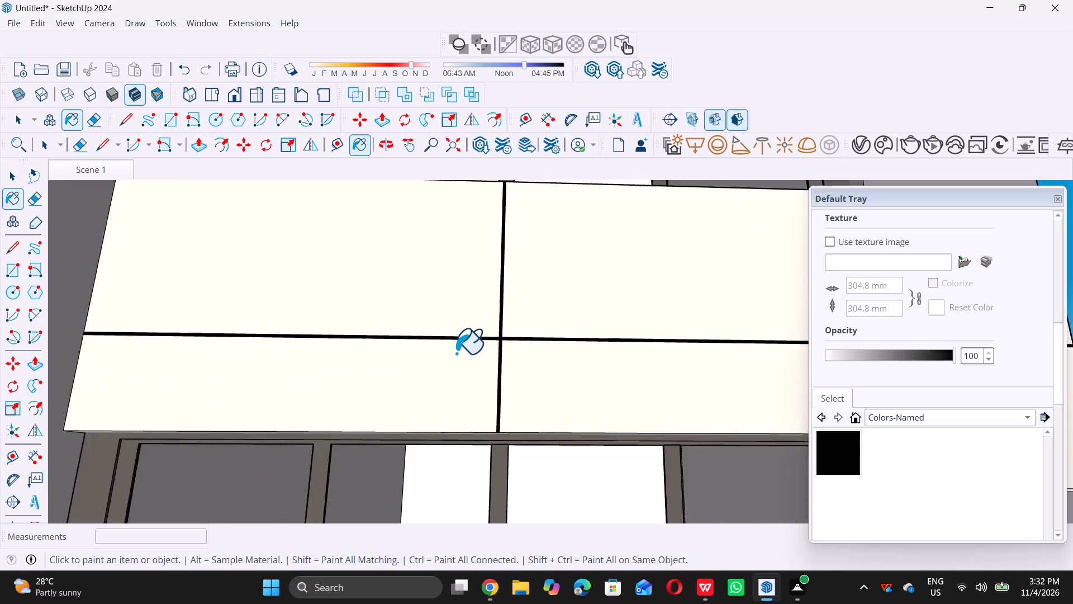
pyautogui.scroll(-19, 456, 353)
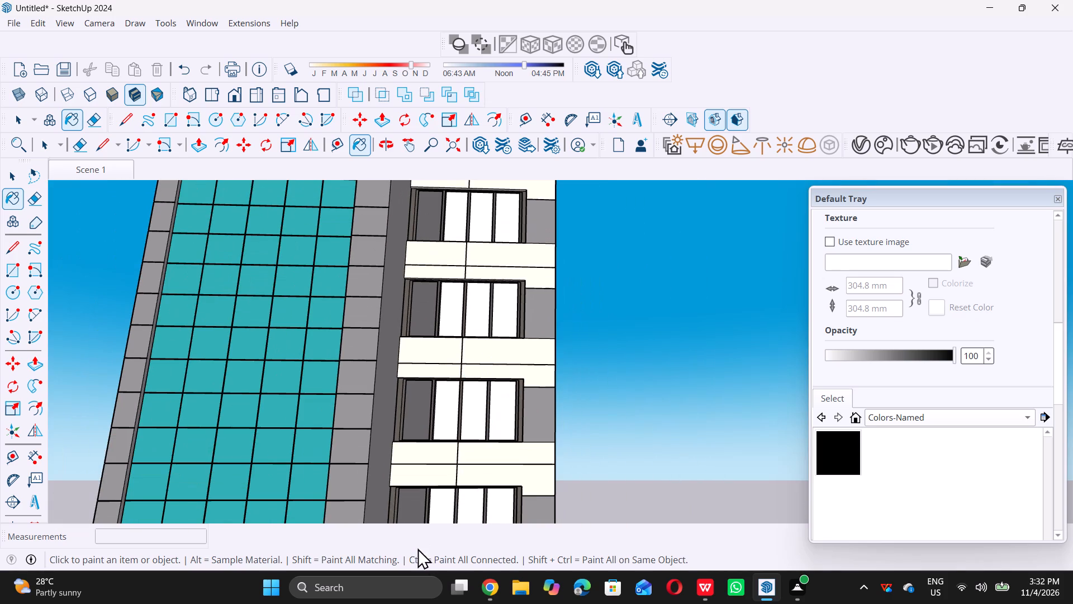
pyautogui.scroll(11, 435, 494)
pyautogui.scroll(4, 491, 437)
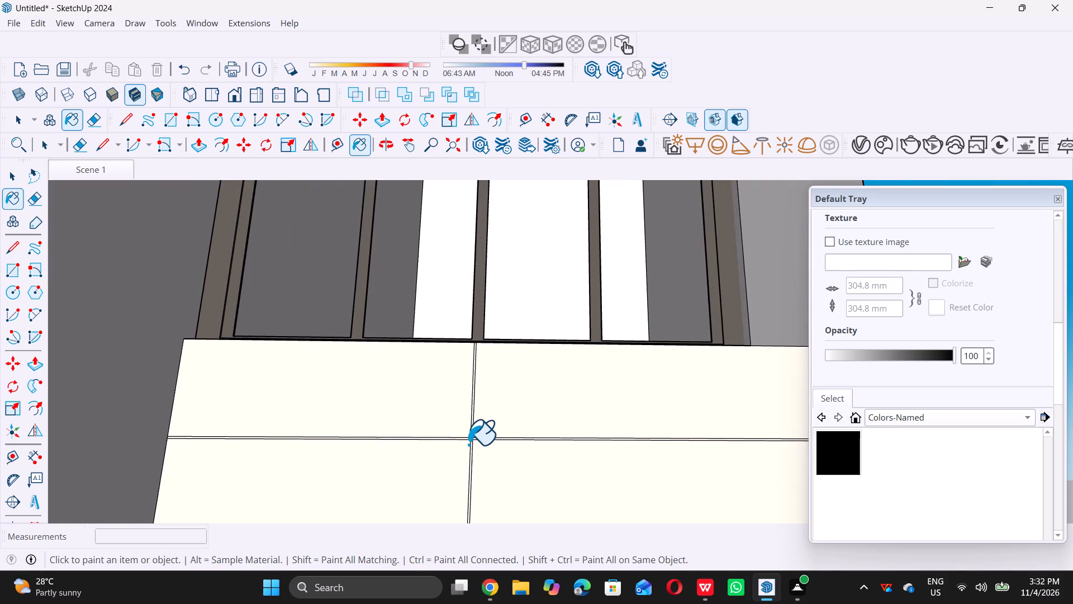
pyautogui.scroll(15, 464, 446)
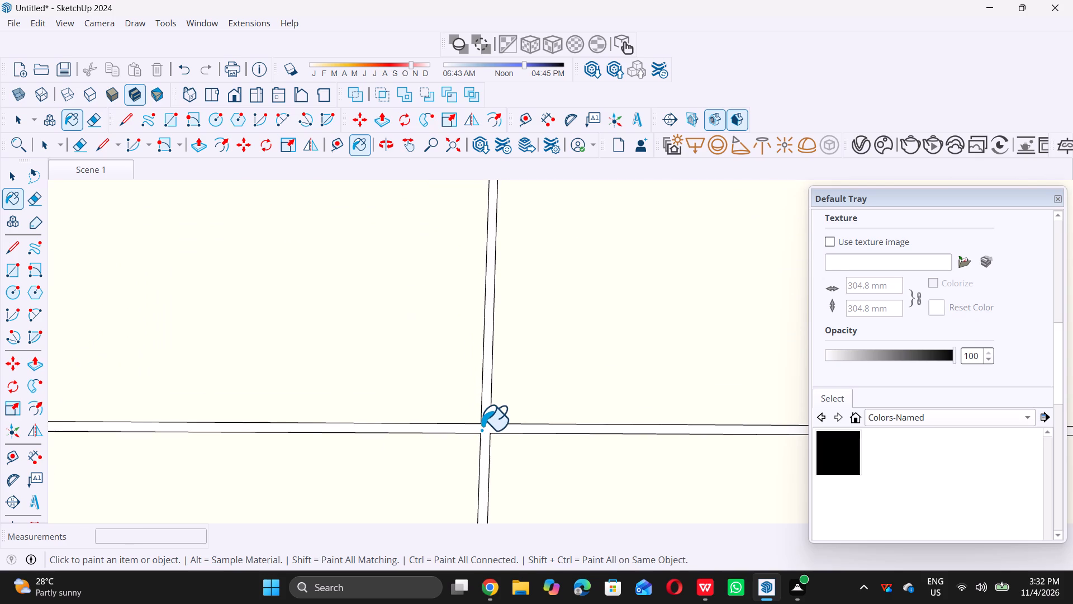
pyautogui.scroll(2, 481, 430)
pyautogui.doubleClick(488, 422)
# Paint the crossing grooves of the lowest spandrel band, white above and grey below, on the windowed bay black.
pyautogui.scroll(-14, 489, 421)
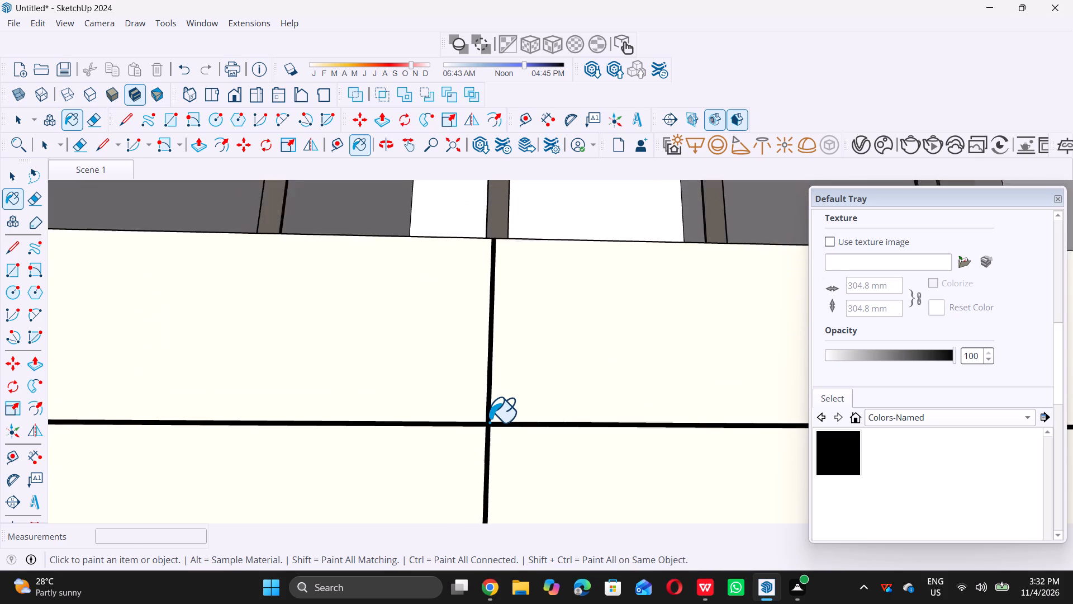
pyautogui.scroll(-20, 489, 422)
pyautogui.scroll(-8, 489, 422)
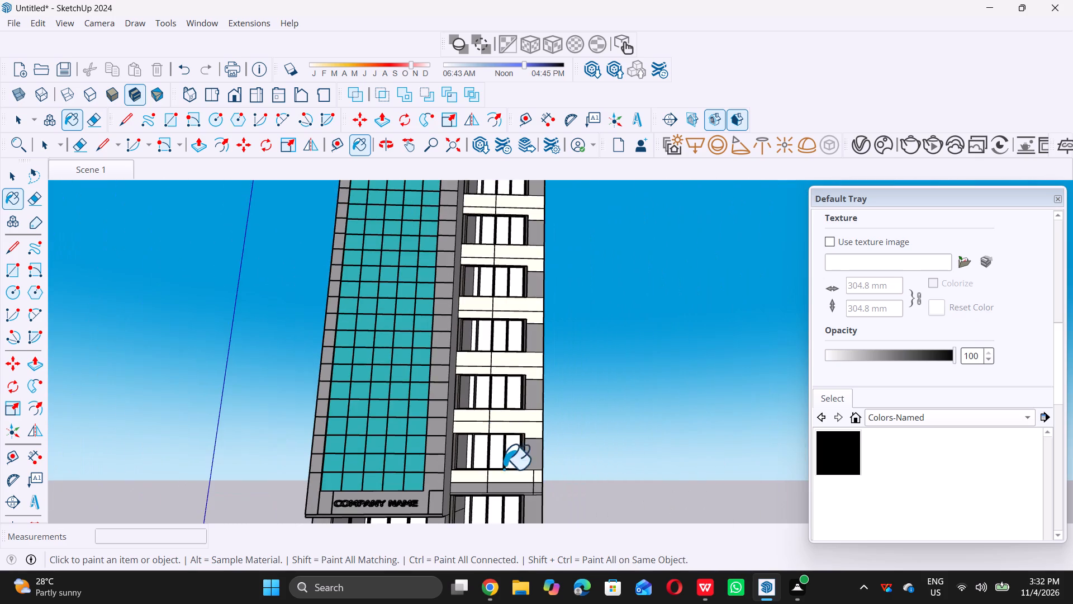
pyautogui.scroll(17, 497, 490)
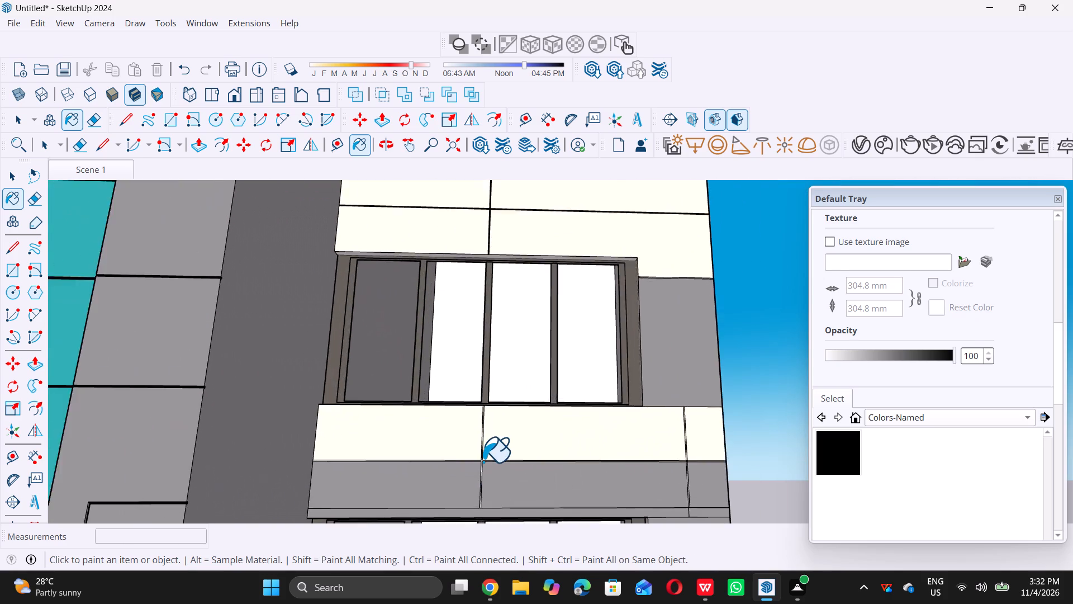
pyautogui.scroll(17, 483, 461)
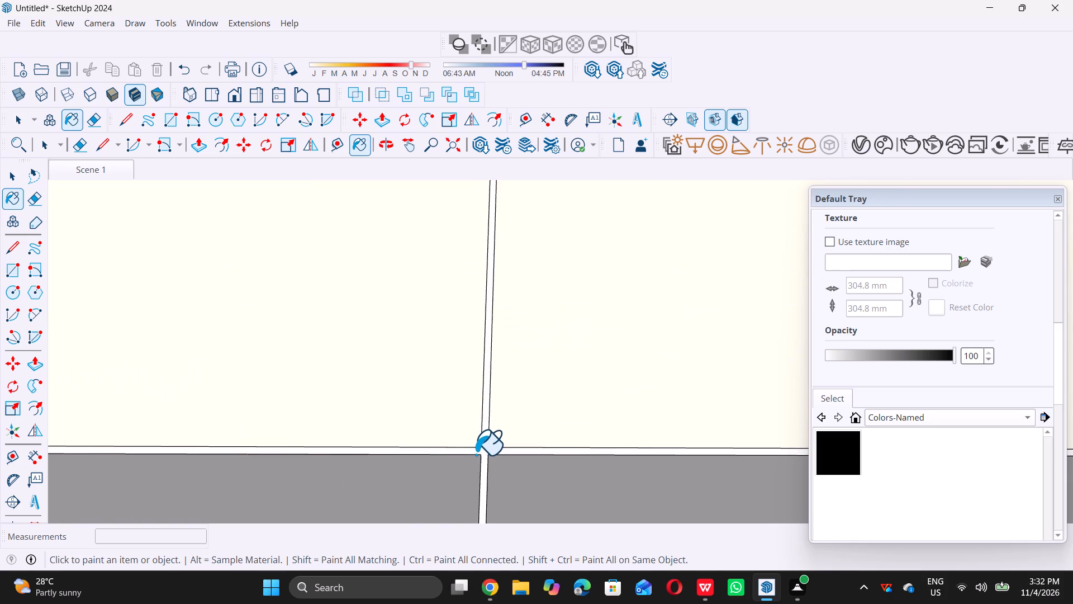
pyautogui.scroll(3, 477, 449)
pyautogui.click(486, 452)
# Paint the crossing grooves of the fourth white spandrel band from the bottom of the windowed bay black.
pyautogui.scroll(-4, 486, 452)
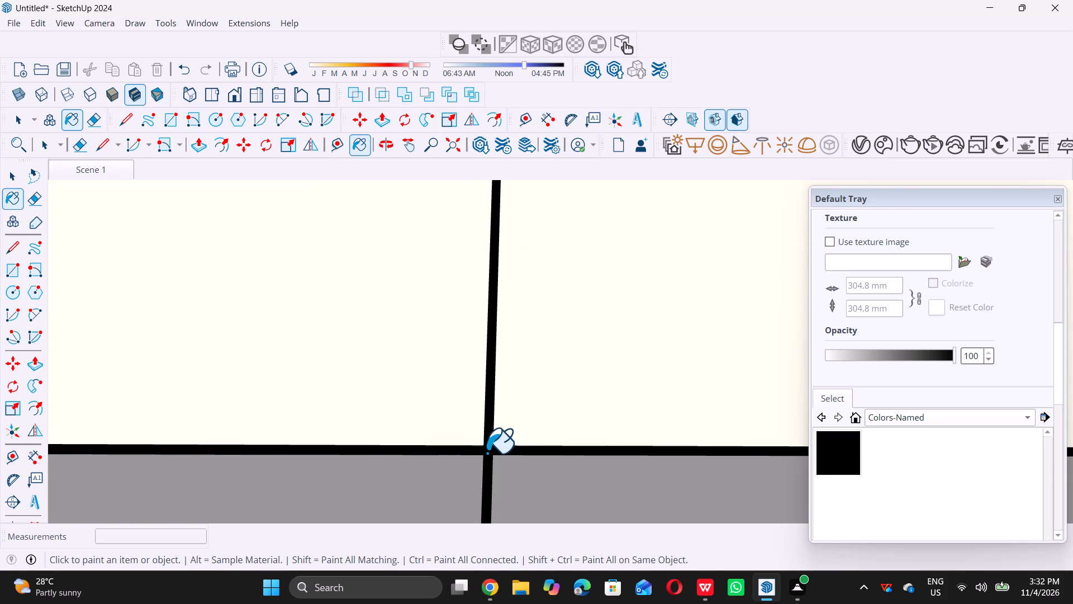
pyautogui.scroll(-20, 487, 452)
pyautogui.scroll(-14, 487, 452)
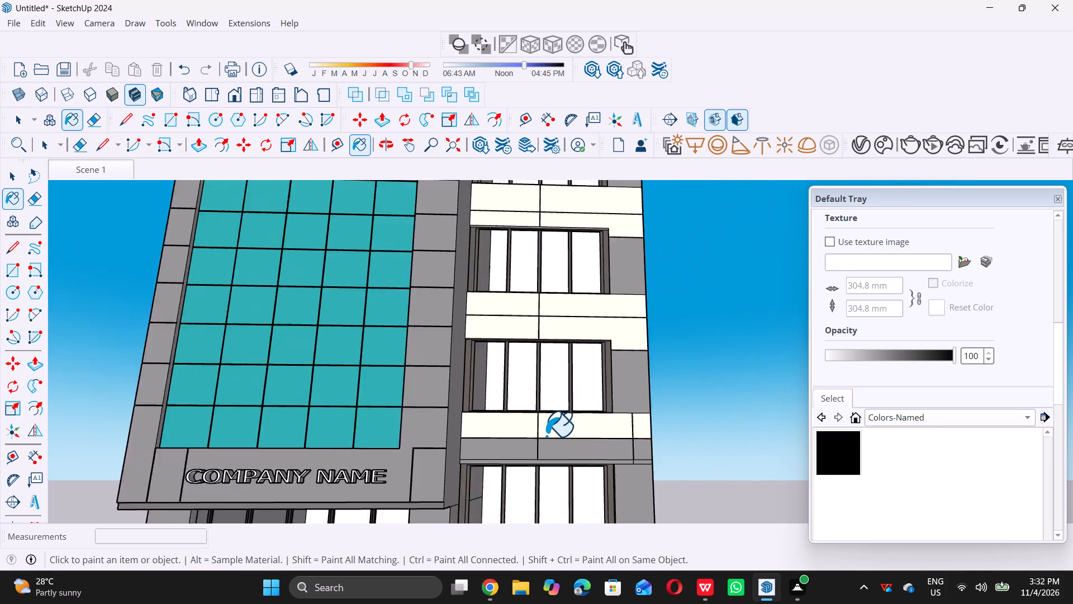
pyautogui.scroll(-15, 546, 436)
pyautogui.scroll(5, 544, 367)
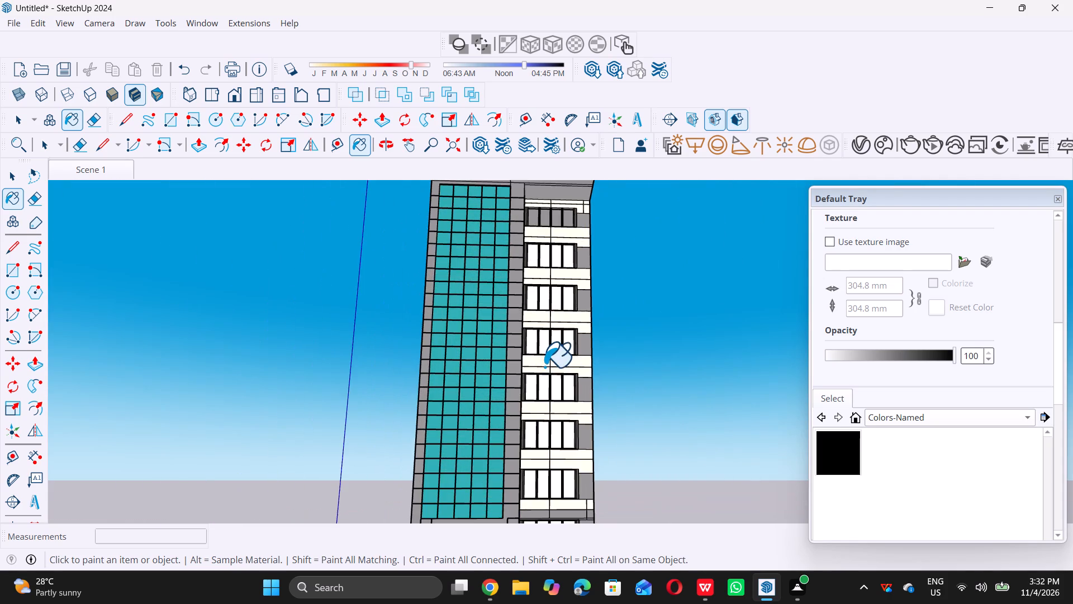
pyautogui.scroll(7, 545, 366)
pyautogui.scroll(15, 552, 478)
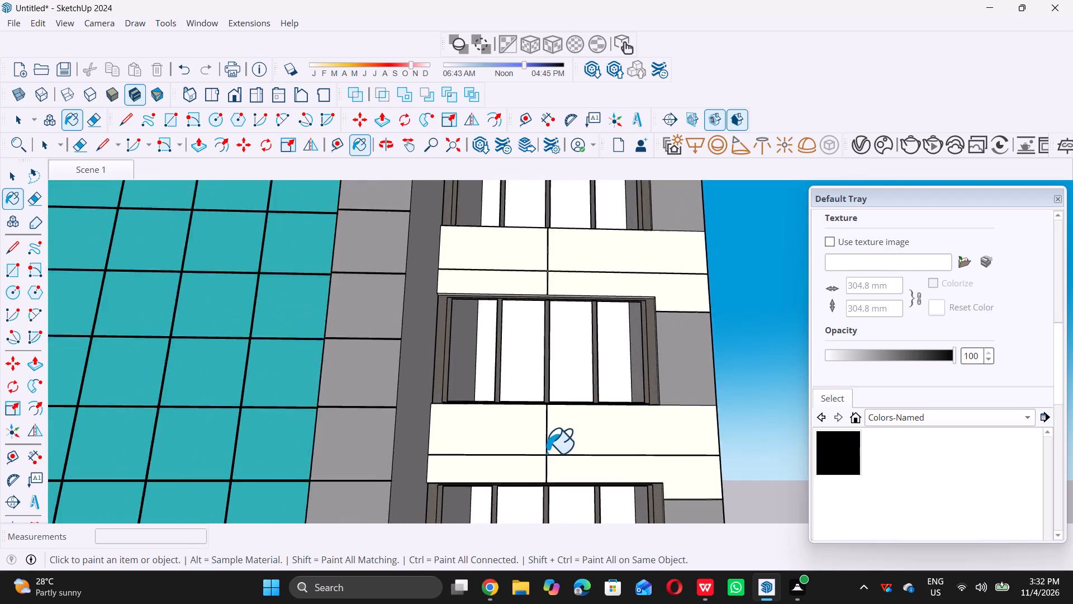
pyautogui.scroll(10, 575, 436)
pyautogui.scroll(-16, 562, 451)
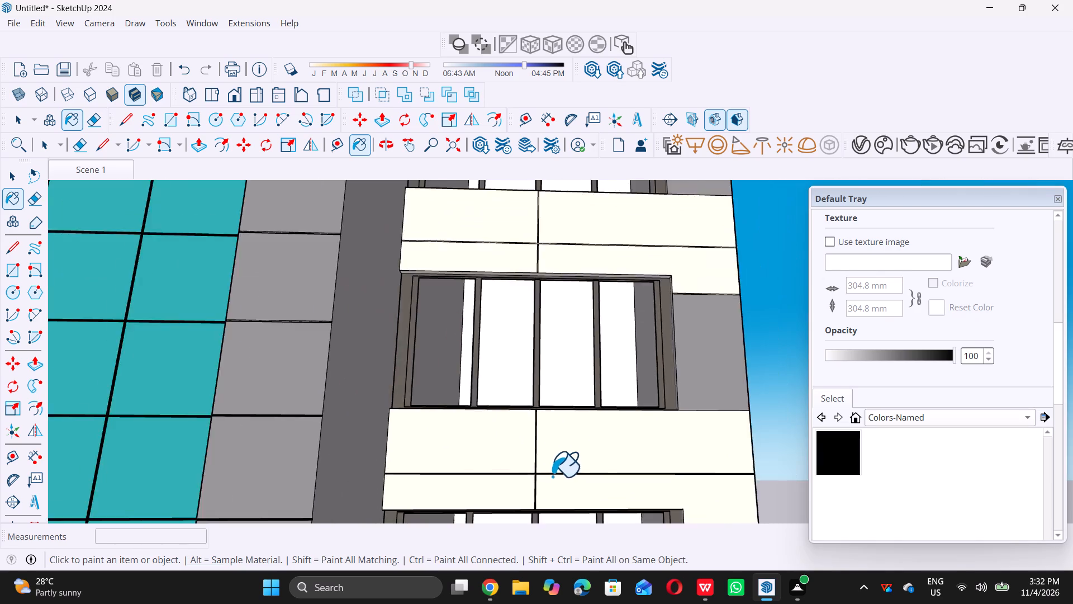
pyautogui.scroll(13, 547, 281)
pyautogui.scroll(1, 536, 329)
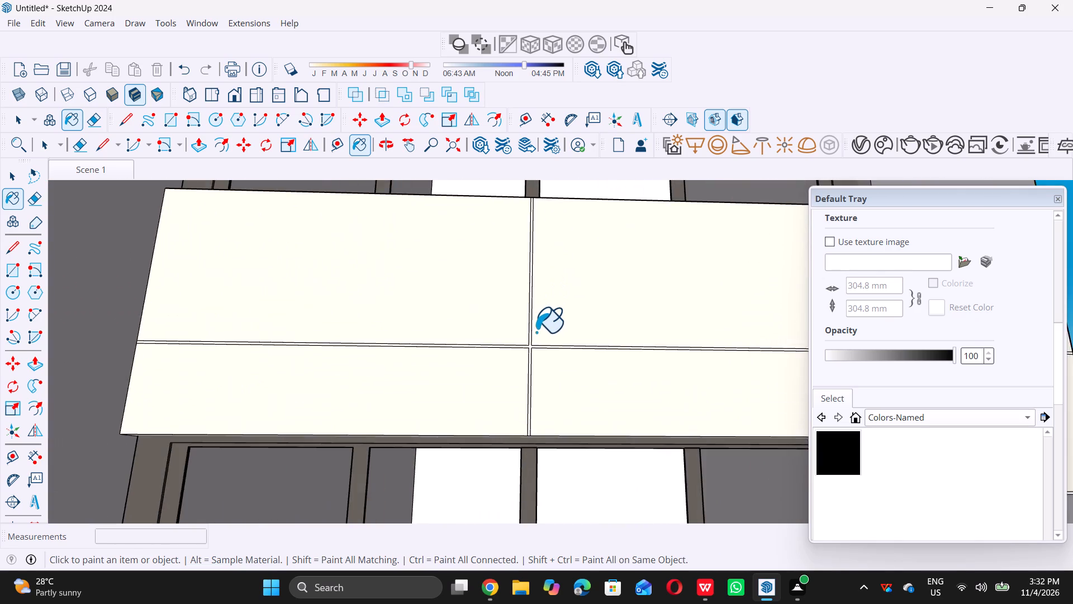
pyautogui.scroll(9, 536, 332)
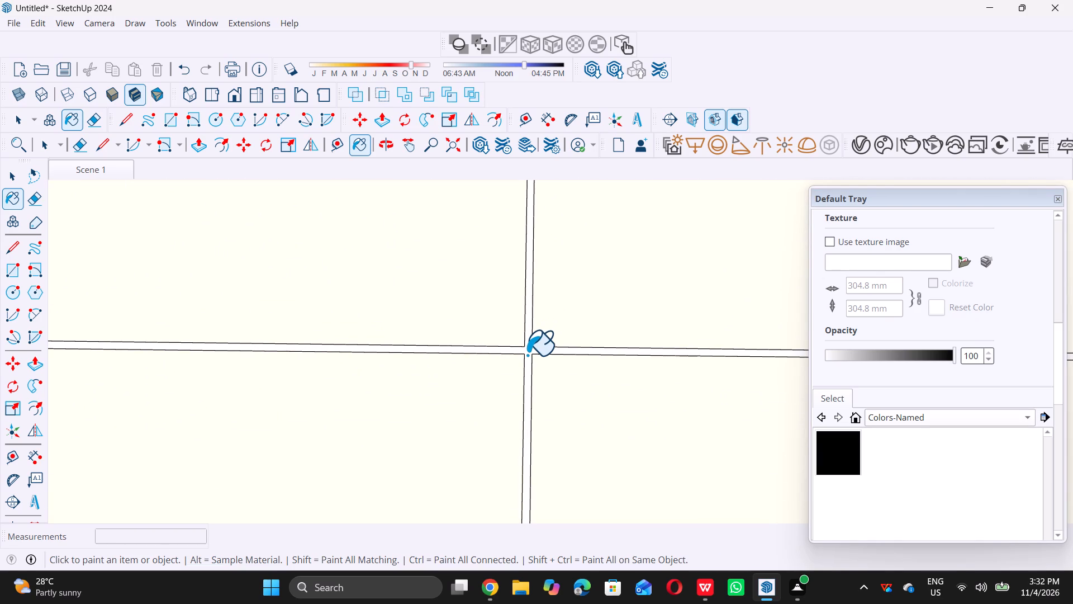
pyautogui.doubleClick(527, 355)
# Paint the crossing grooves of the fifth white spandrel band from the bottom of the windowed bay black.
pyautogui.scroll(-20, 527, 355)
pyautogui.scroll(-2, 527, 355)
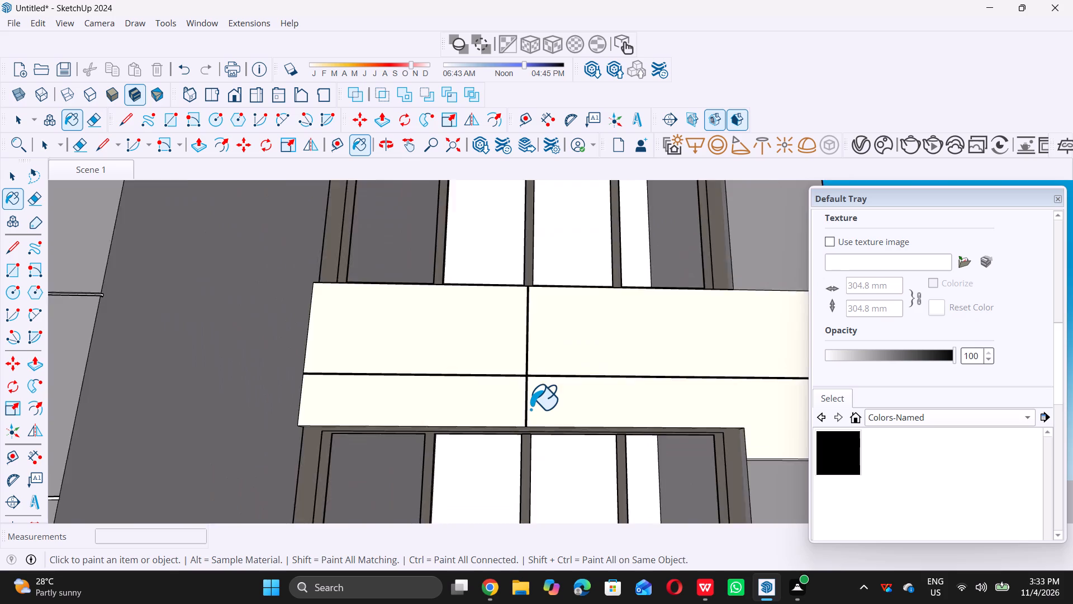
pyautogui.scroll(-15, 530, 409)
pyautogui.scroll(10, 520, 315)
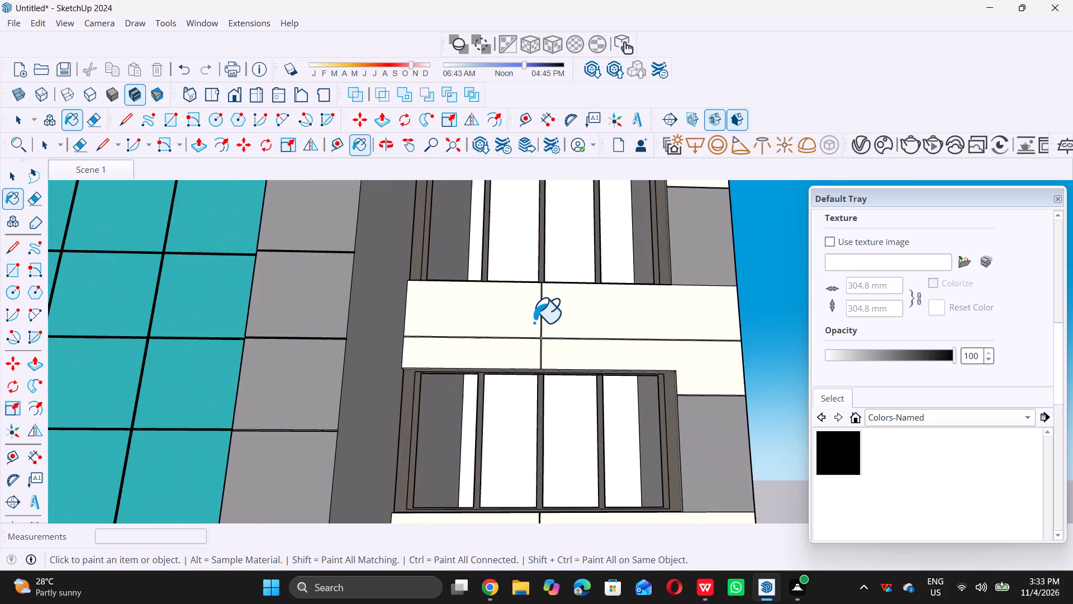
pyautogui.scroll(16, 541, 339)
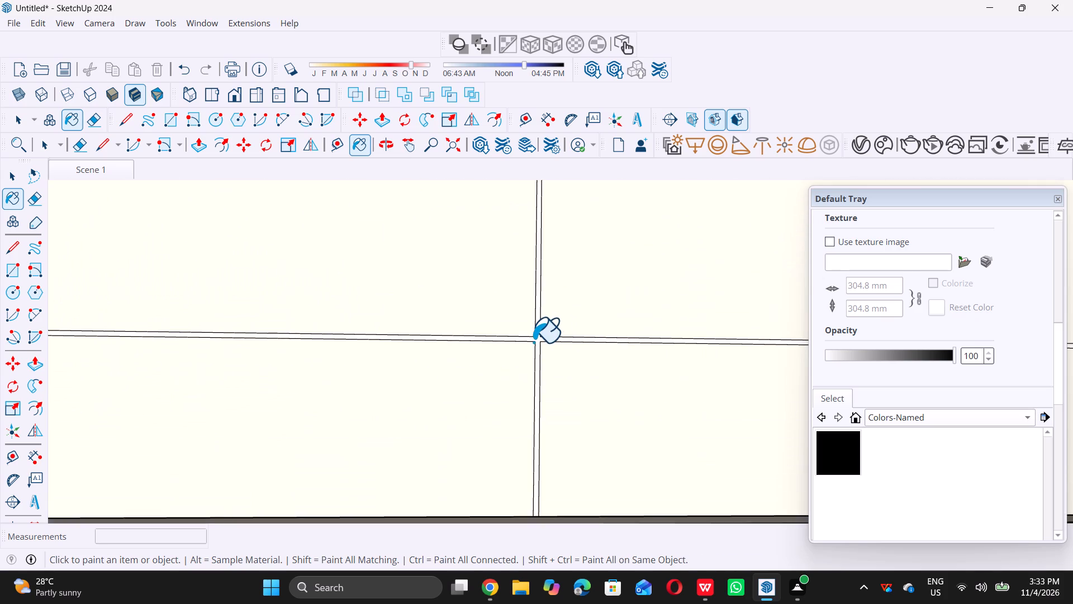
pyautogui.scroll(4, 533, 342)
pyautogui.tripleClick(539, 334)
# Paint each groove segment and the crossing of the sixth white spandrel band from the bottom of the windowed bay black.
pyautogui.scroll(-20, 539, 334)
pyautogui.scroll(-14, 539, 334)
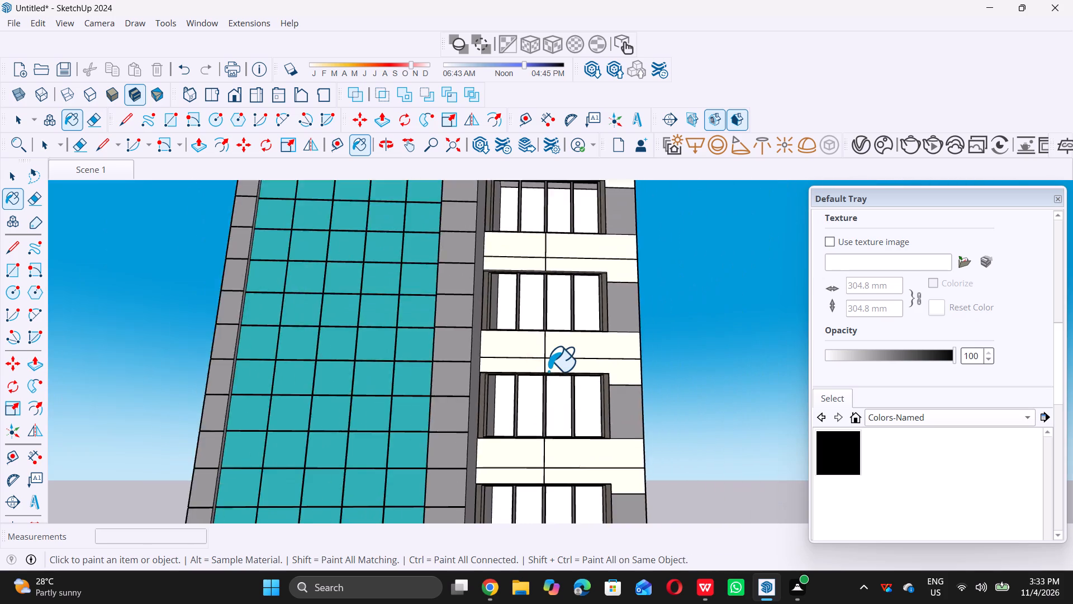
pyautogui.scroll(-8, 548, 371)
pyautogui.scroll(5, 541, 317)
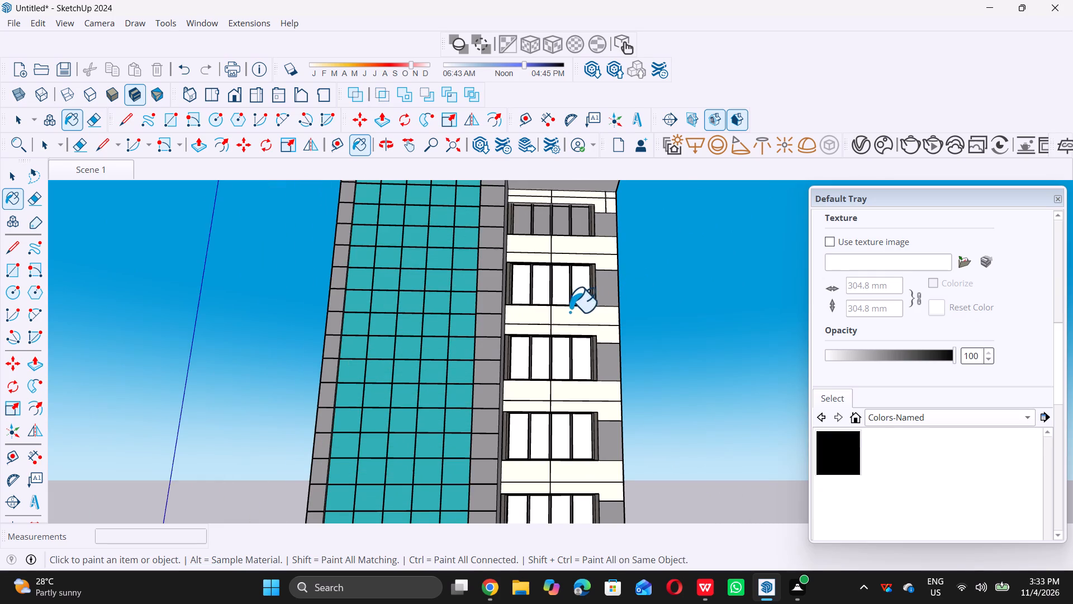
pyautogui.scroll(19, 551, 318)
pyautogui.scroll(14, 544, 337)
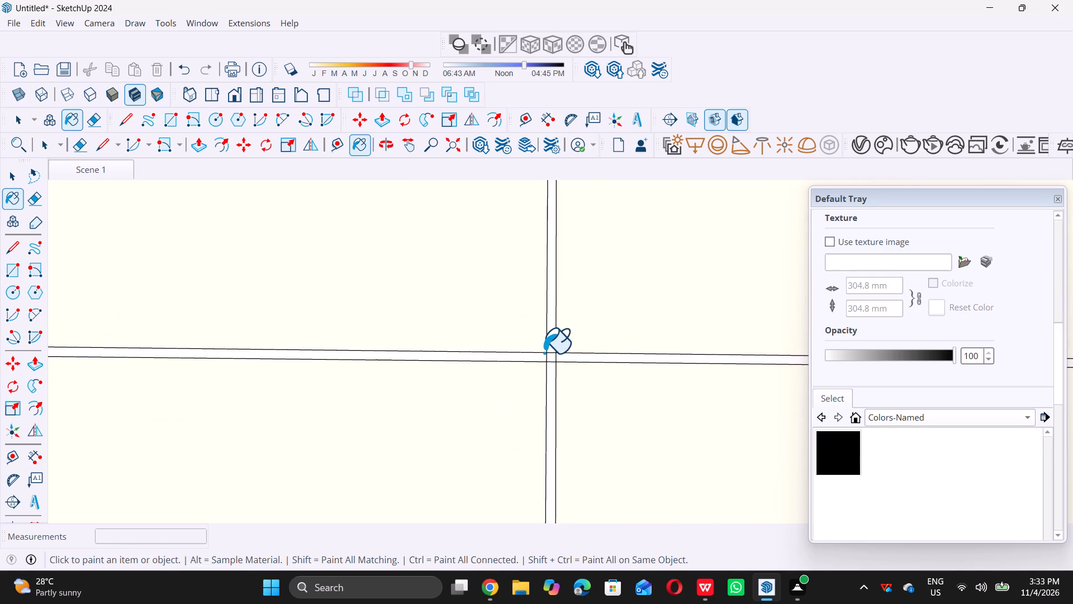
pyautogui.scroll(11, 544, 352)
pyautogui.click(531, 366)
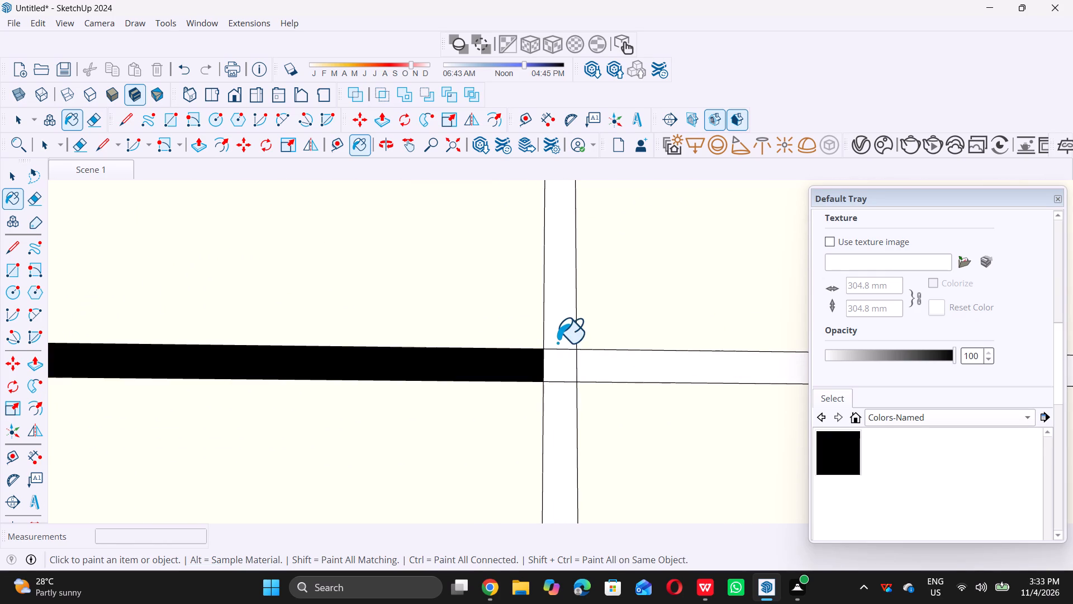
pyautogui.click(557, 342)
pyautogui.doubleClick(560, 362)
pyautogui.click(572, 367)
pyautogui.doubleClick(602, 369)
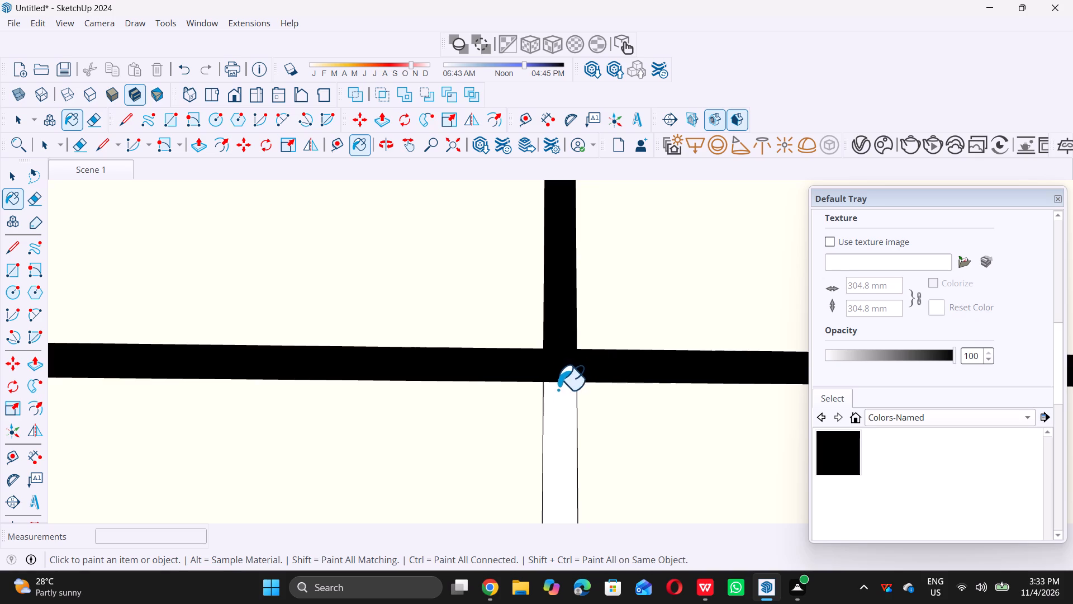
pyautogui.doubleClick(556, 389)
pyautogui.doubleClick(559, 390)
# Paint the crossing grooves of the seventh white spandrel band, just below the top-floor windows, black.
pyautogui.scroll(-20, 564, 397)
pyautogui.scroll(-4, 564, 397)
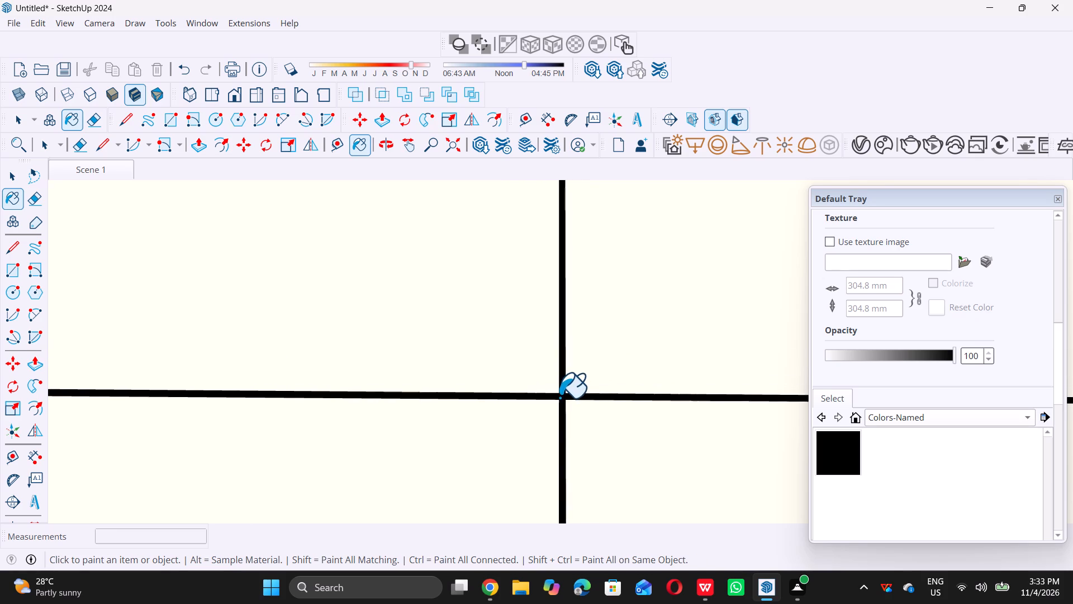
pyautogui.scroll(-20, 559, 397)
pyautogui.scroll(-9, 559, 397)
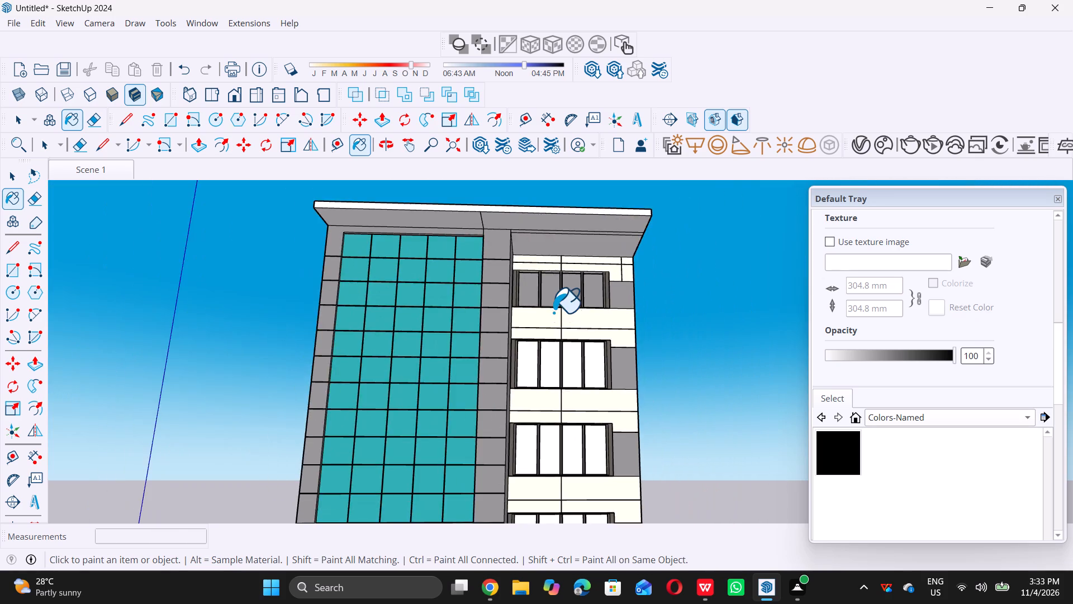
pyautogui.scroll(14, 553, 312)
pyautogui.scroll(7, 566, 352)
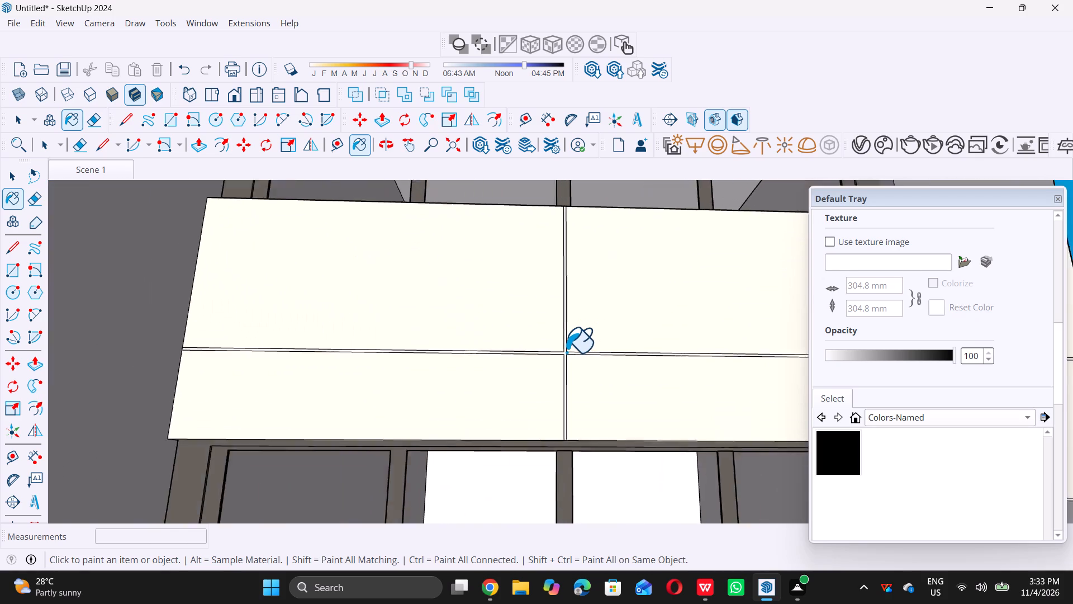
pyautogui.scroll(8, 566, 352)
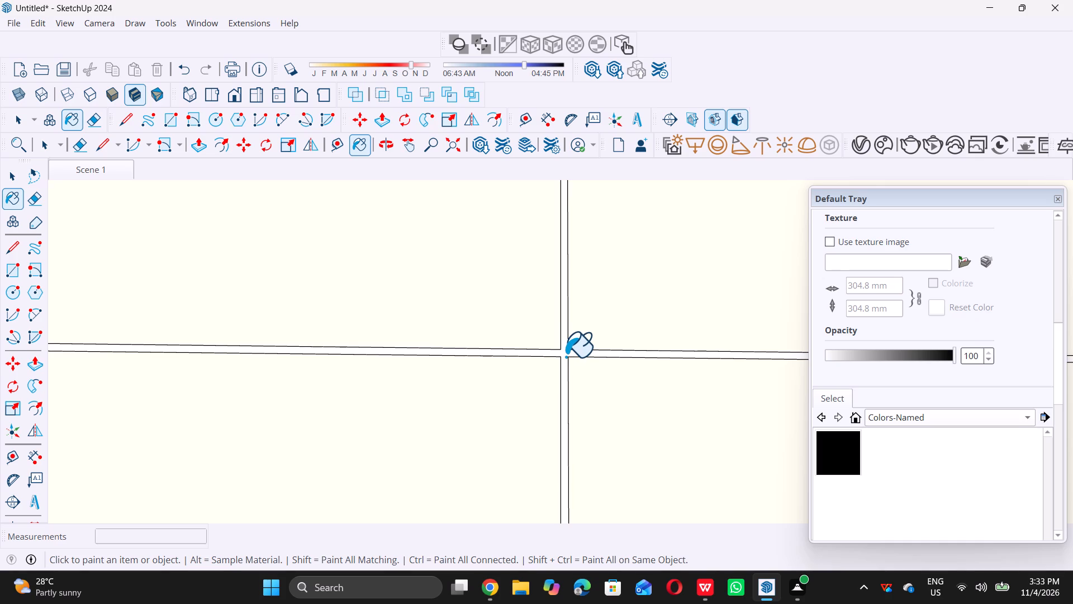
pyautogui.doubleClick(566, 356)
# Paint the crossing grooves of the topmost white band, directly under the roof canopy, black and leave the Paint Bucket.
pyautogui.scroll(-20, 557, 346)
pyautogui.scroll(-2, 557, 346)
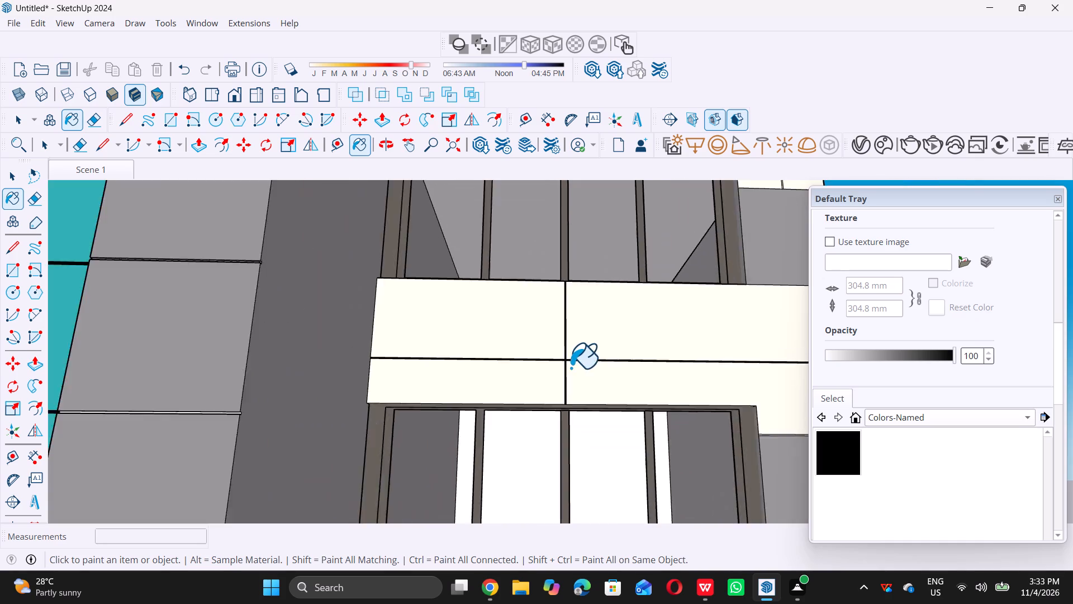
pyautogui.scroll(-12, 571, 367)
pyautogui.scroll(17, 577, 282)
pyautogui.scroll(10, 555, 310)
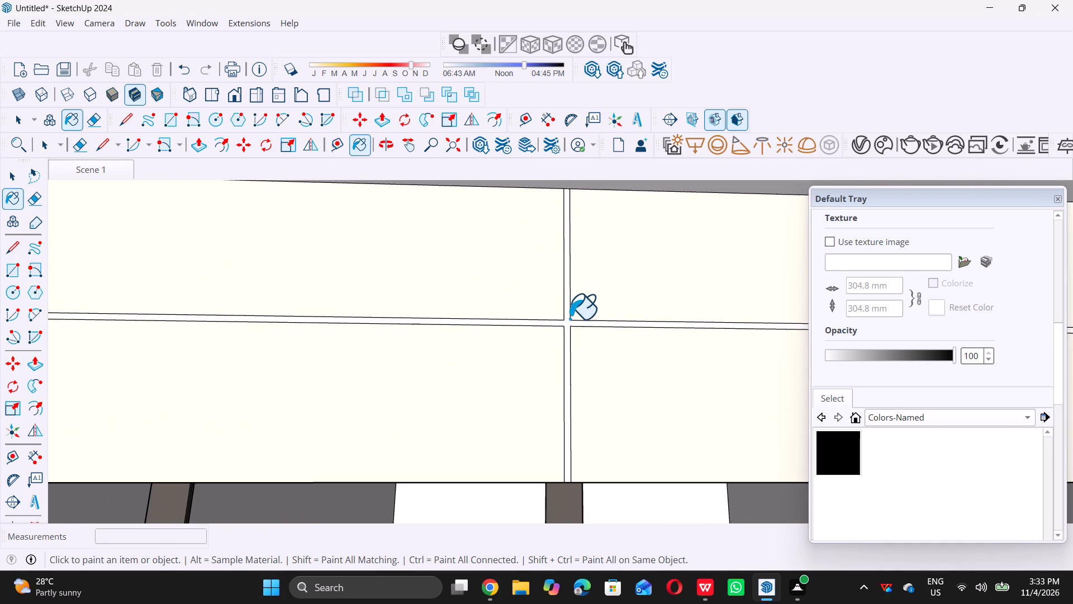
pyautogui.scroll(8, 569, 321)
pyautogui.click(563, 323)
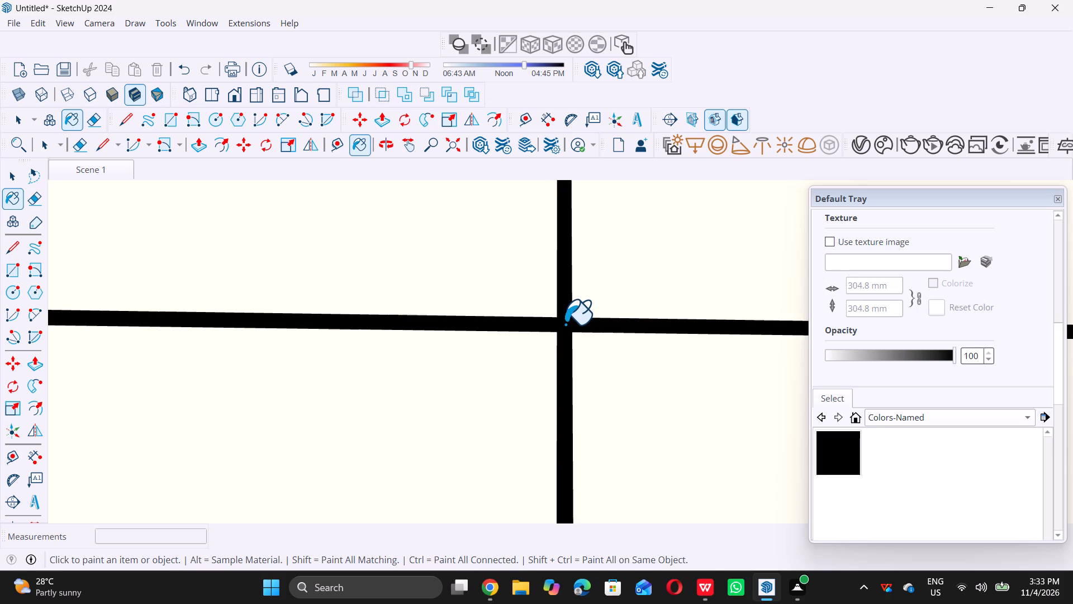
pyautogui.scroll(-20, 565, 324)
pyautogui.scroll(-2, 565, 324)
pyautogui.press('space')
# Examine the whole tower from the front, checking the painted grooves from the roof down to the entrance.
pyautogui.scroll(-5, 564, 325)
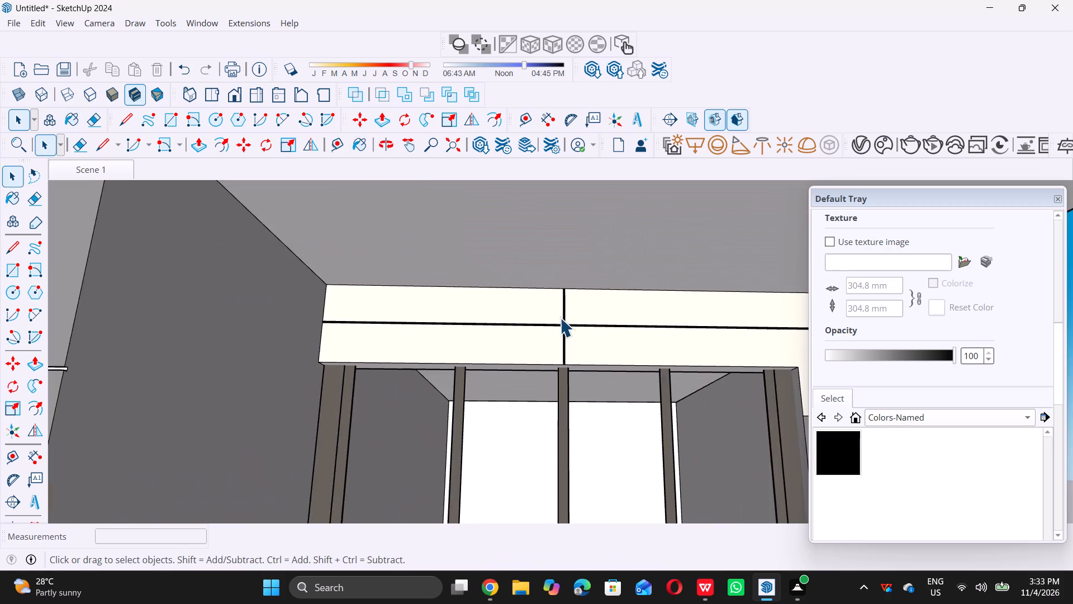
pyautogui.scroll(-19, 560, 318)
pyautogui.scroll(-11, 566, 311)
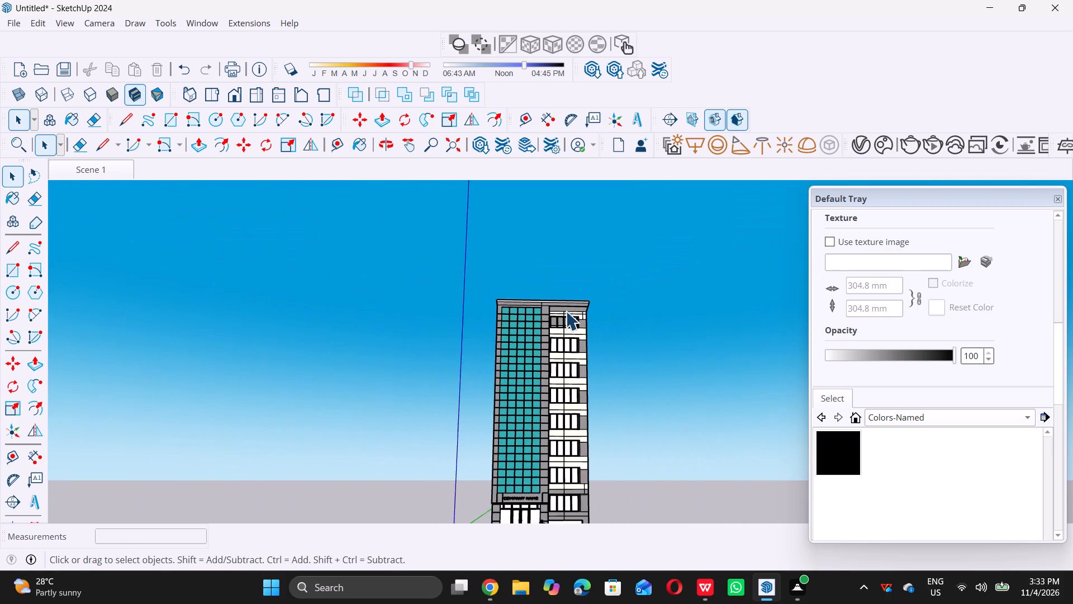
pyautogui.scroll(-2, 566, 311)
pyautogui.moveTo(574, 324); pyautogui.dragTo(576, 404, button='middle')
pyautogui.scroll(1, 576, 404)
pyautogui.scroll(-15, 563, 391)
pyautogui.moveTo(564, 365); pyautogui.dragTo(567, 379, button='middle')
pyautogui.scroll(10, 561, 381)
pyautogui.moveTo(556, 369); pyautogui.dragTo(550, 369, button='middle')
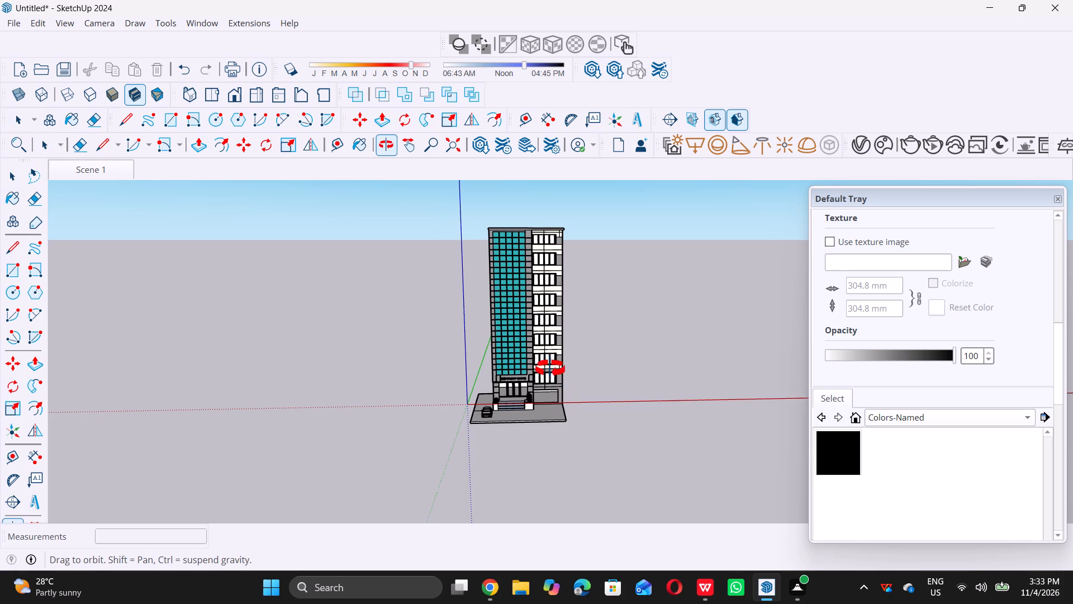
pyautogui.moveTo(550, 369); pyautogui.dragTo(547, 369, button='middle')
pyautogui.scroll(6, 549, 340)
pyautogui.scroll(-8, 549, 339)
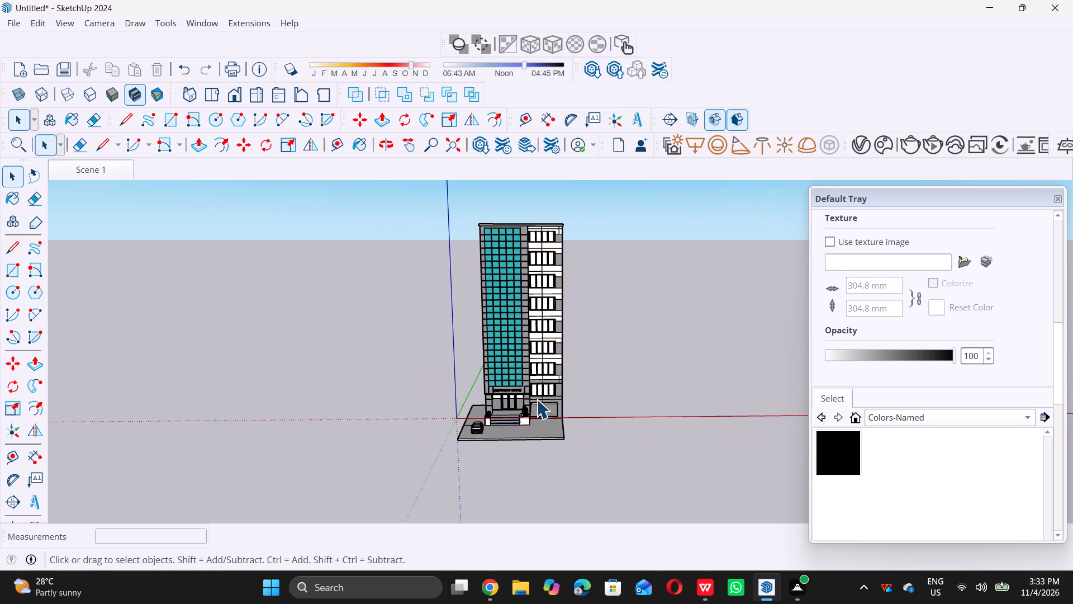
pyautogui.scroll(-1, 536, 399)
pyautogui.scroll(5, 552, 342)
pyautogui.scroll(2, 547, 287)
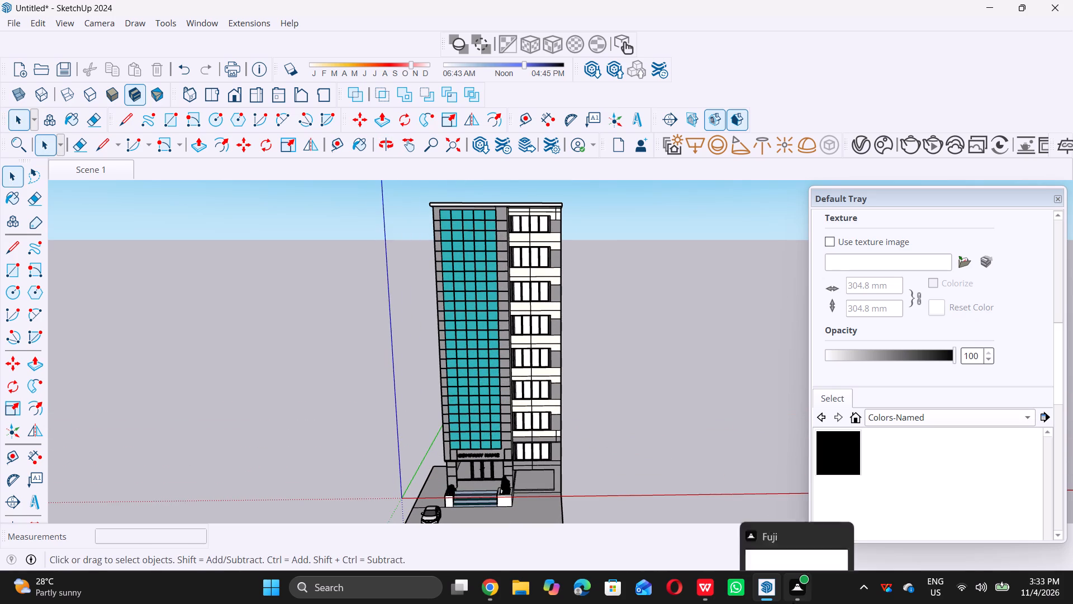
# Switch to the Fuji window.
pyautogui.click(808, 561)
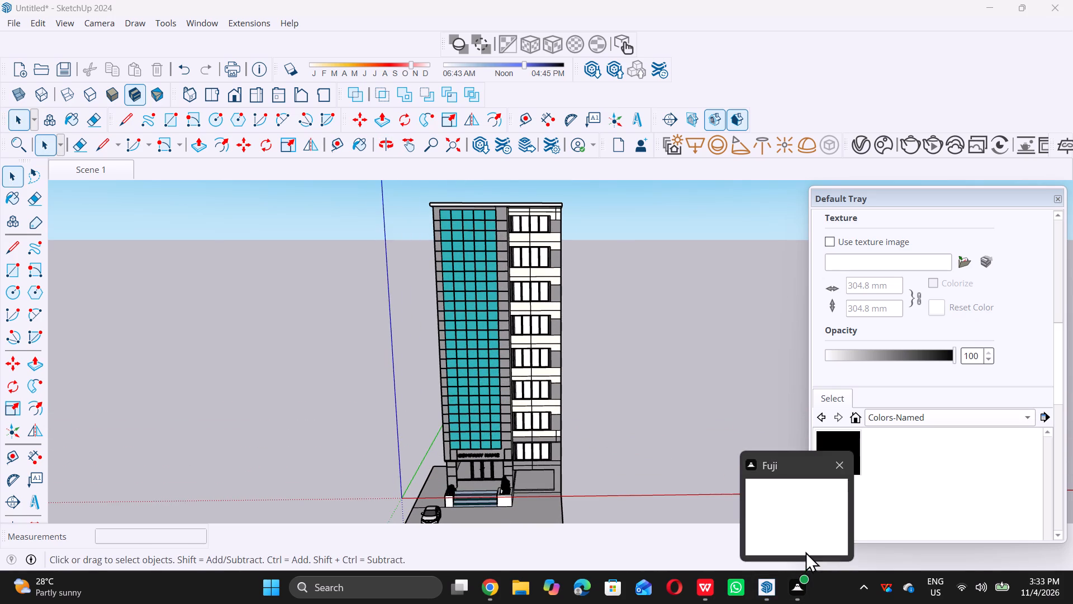
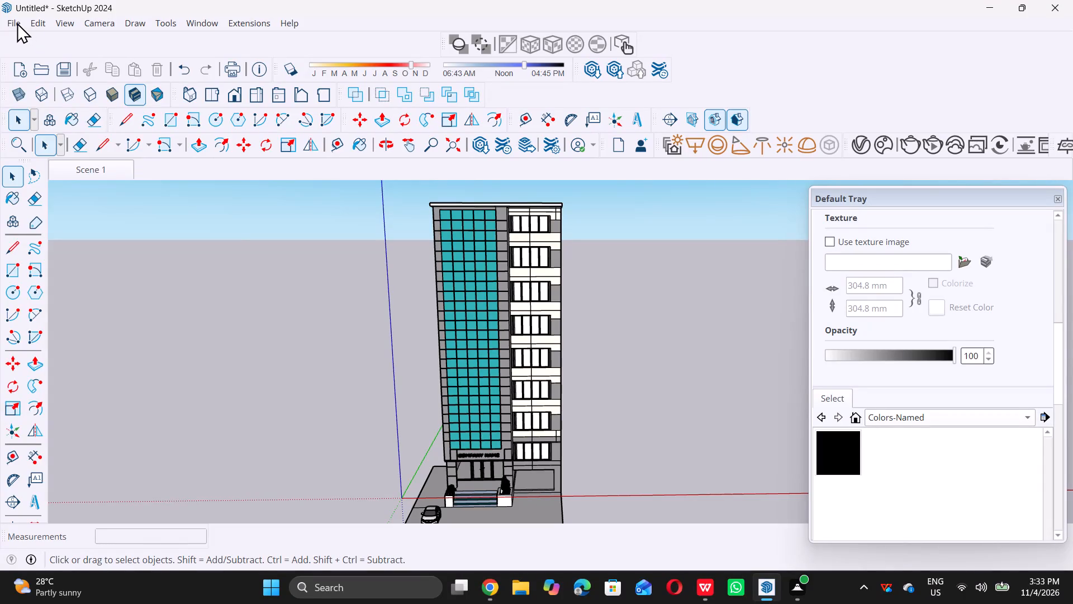
# Save the model as "Commerial Elevation five" in the vinod folder on the Desktop, as a SketchUp Models (*.skp) file.
pyautogui.click(17, 22)
pyautogui.click(54, 116)
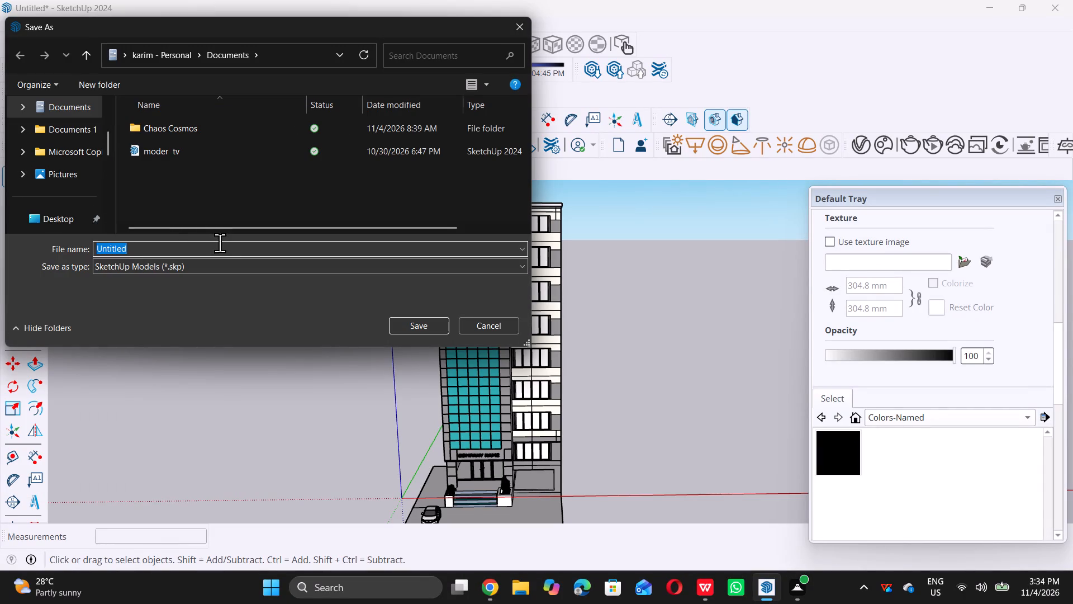
pyautogui.scroll(-1, 64, 195)
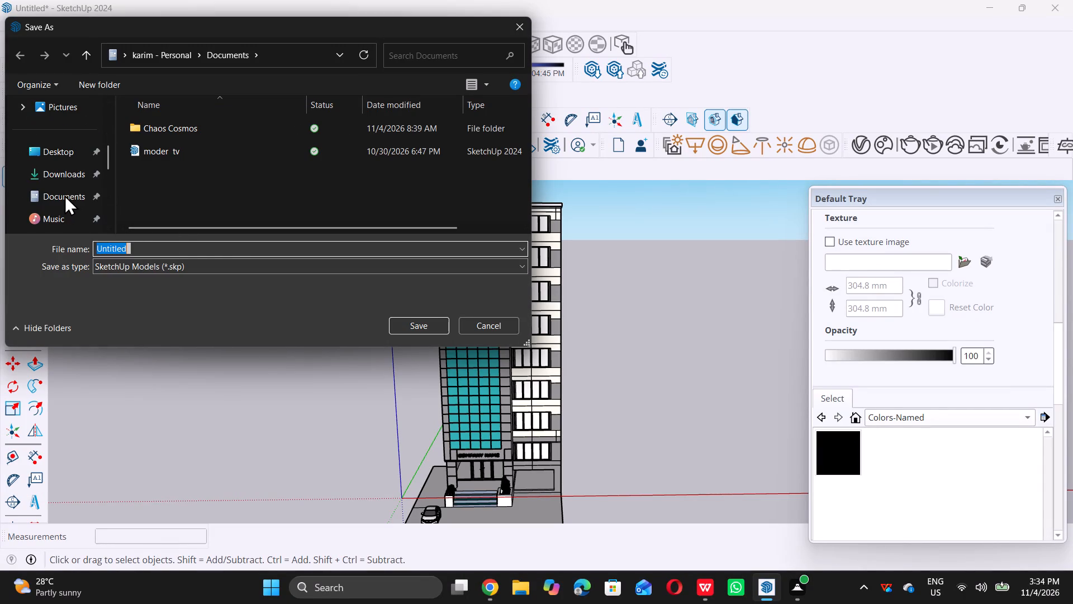
pyautogui.click(60, 155)
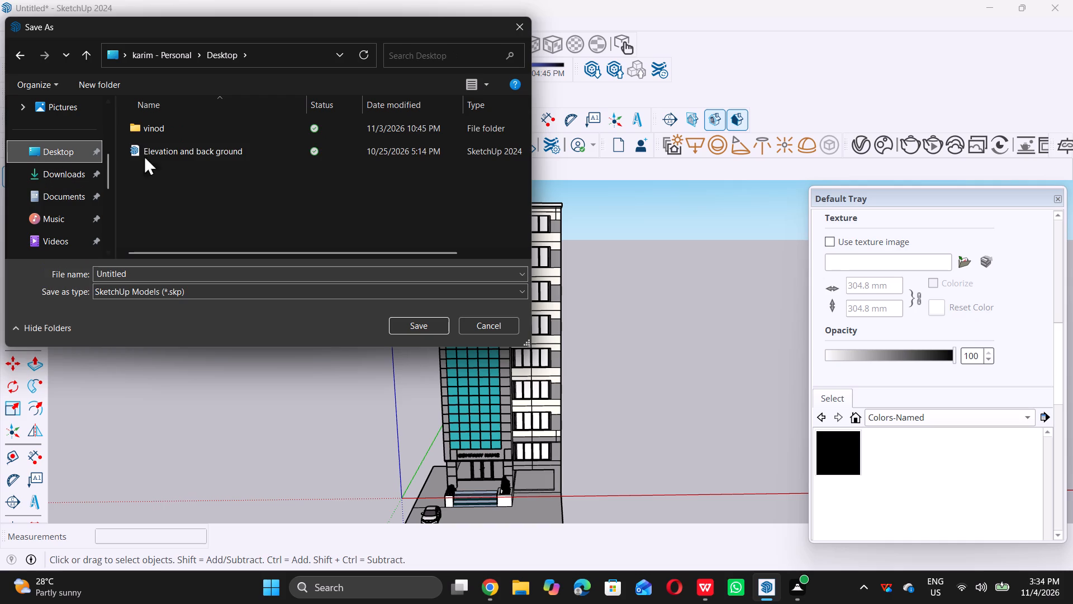
pyautogui.doubleClick(178, 132)
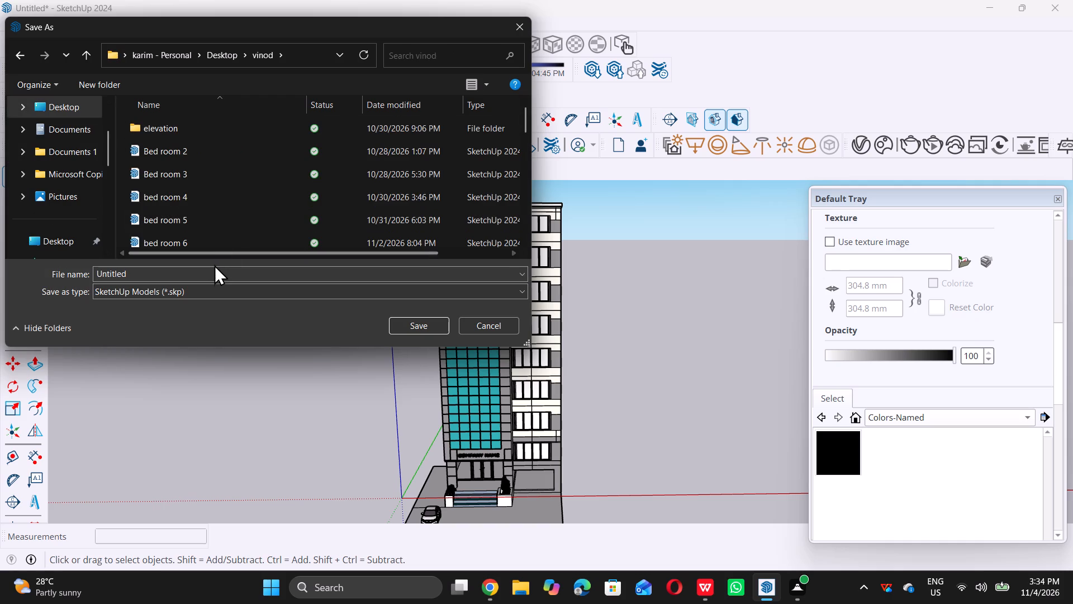
pyautogui.click(210, 267)
pyautogui.press('BackSpace')
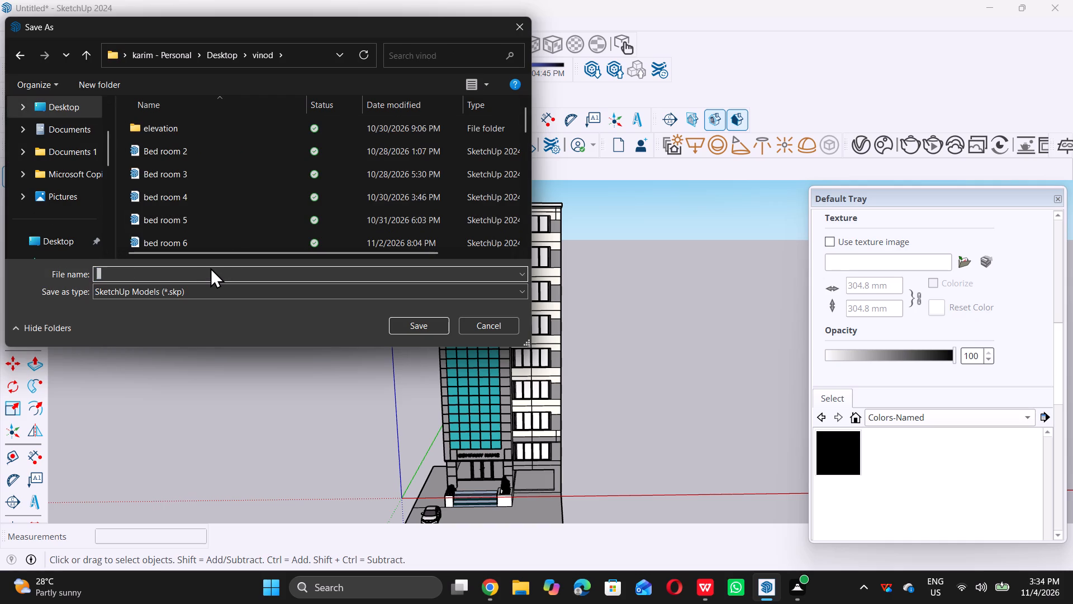
pyautogui.press('c')
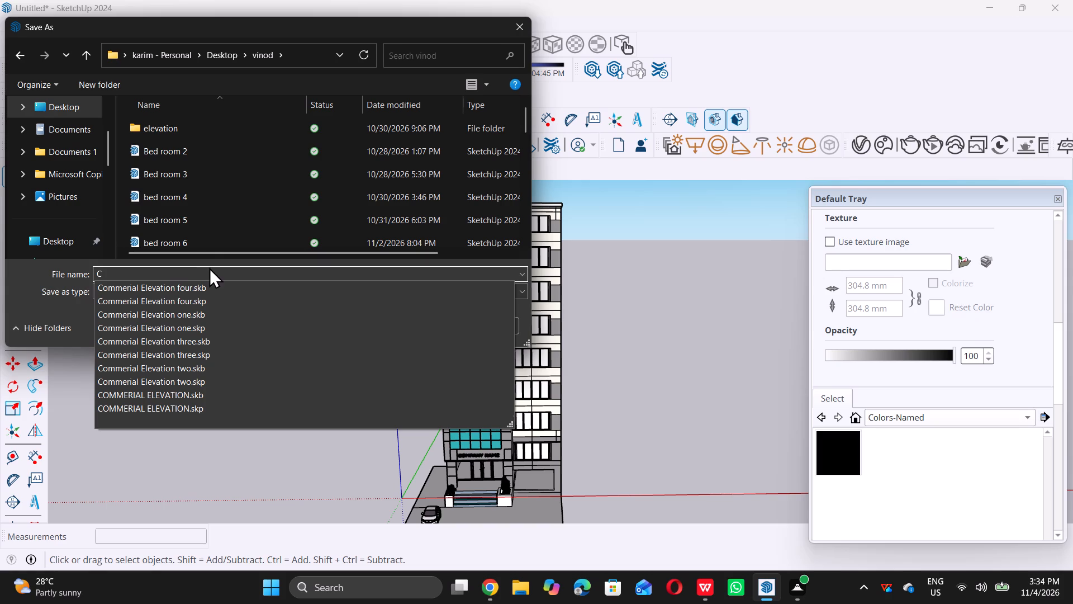
pyautogui.click(210, 286)
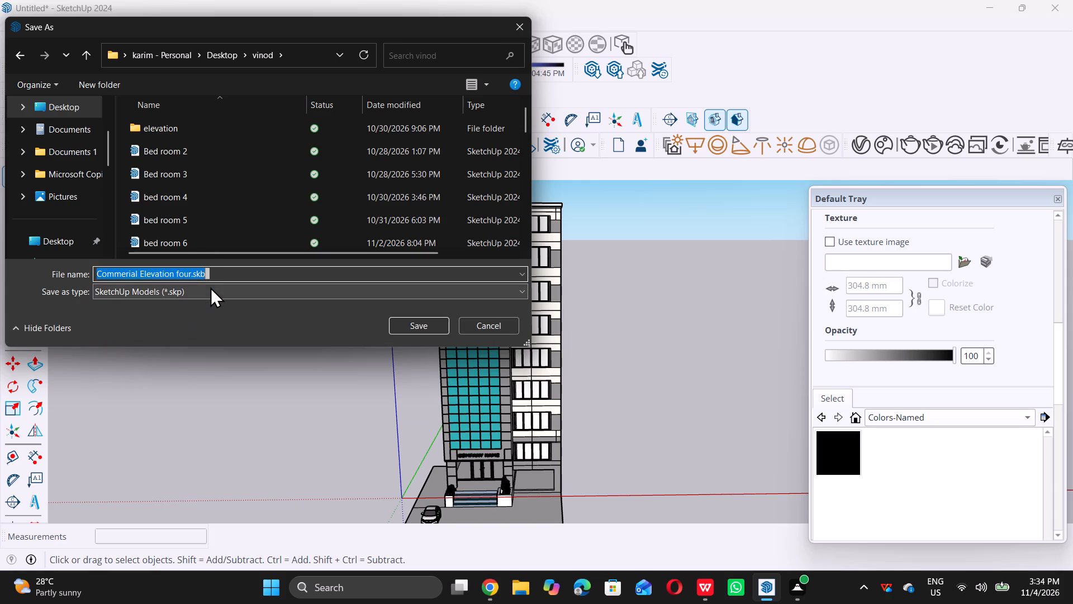
pyautogui.click(213, 275)
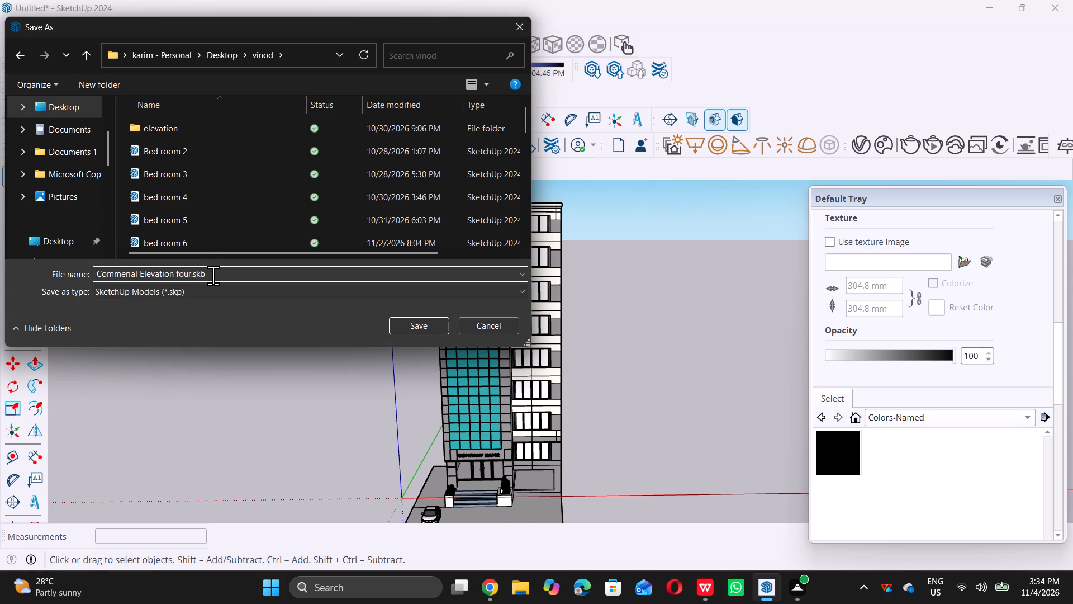
pyautogui.press('BackSpace')
pyautogui.press('BackSpace')
pyautogui.press('BackSpace')
pyautogui.press('BackSpace')
pyautogui.press('BackSpace')
pyautogui.press('BackSpace')
pyautogui.press('BackSpace')
pyautogui.press('BackSpace')
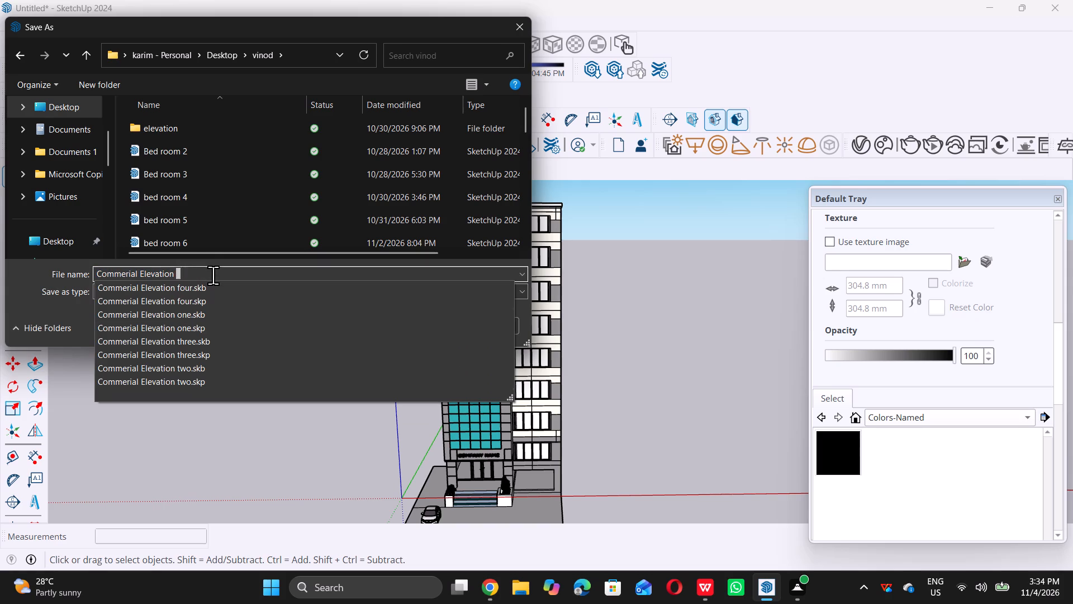
pyautogui.write('five')
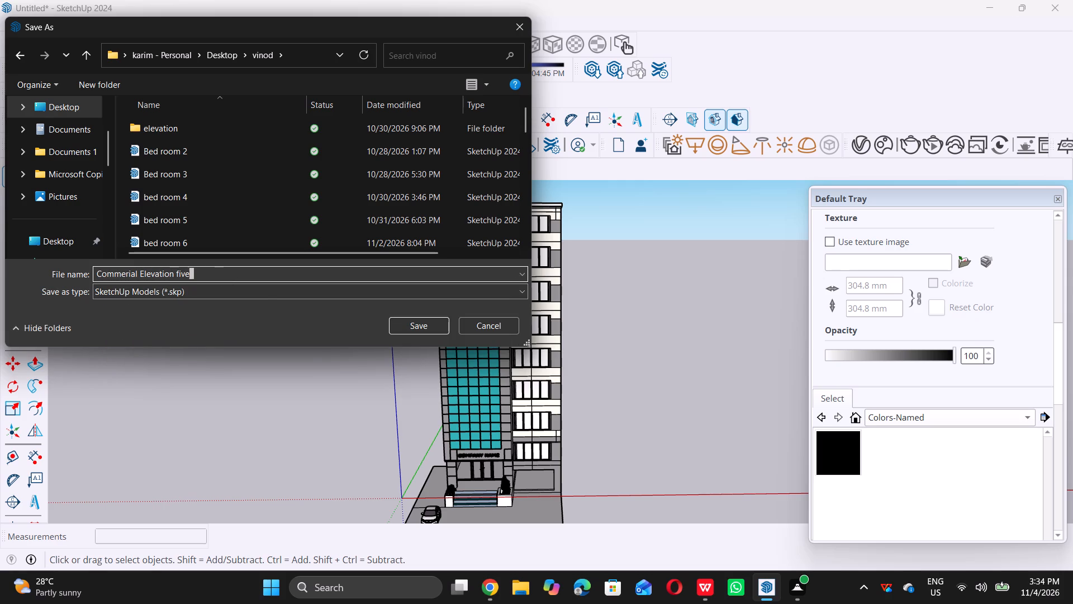
pyautogui.click(421, 327)
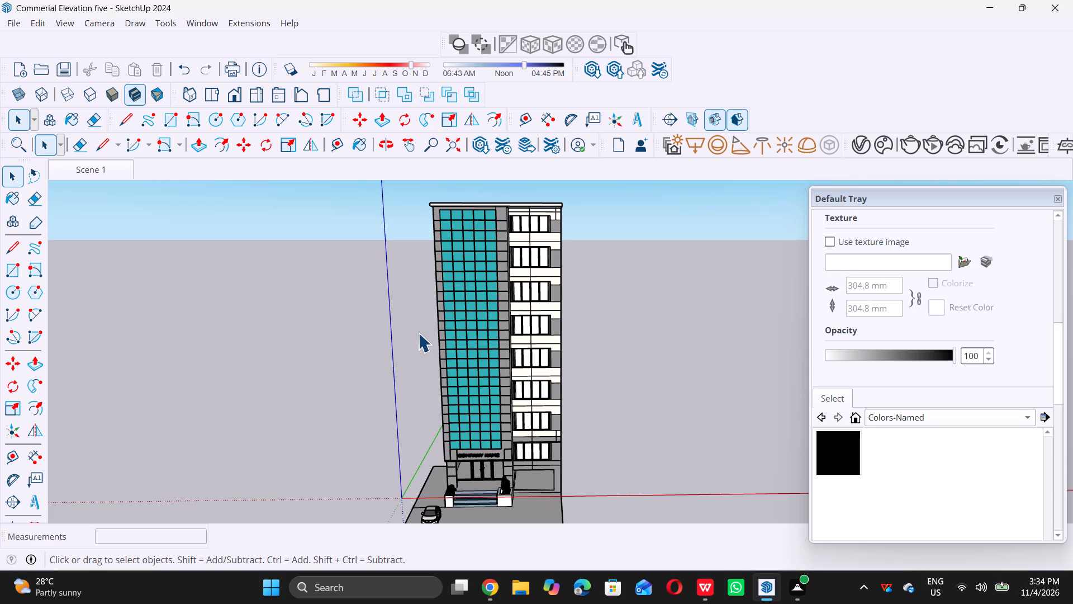
pyautogui.hotkey('ctrl', 's')
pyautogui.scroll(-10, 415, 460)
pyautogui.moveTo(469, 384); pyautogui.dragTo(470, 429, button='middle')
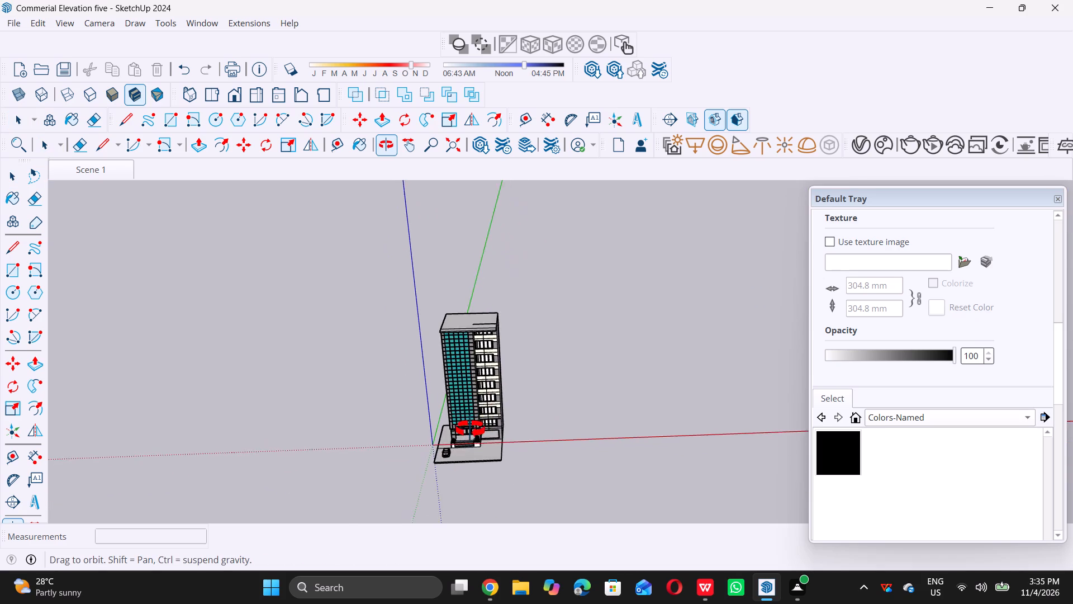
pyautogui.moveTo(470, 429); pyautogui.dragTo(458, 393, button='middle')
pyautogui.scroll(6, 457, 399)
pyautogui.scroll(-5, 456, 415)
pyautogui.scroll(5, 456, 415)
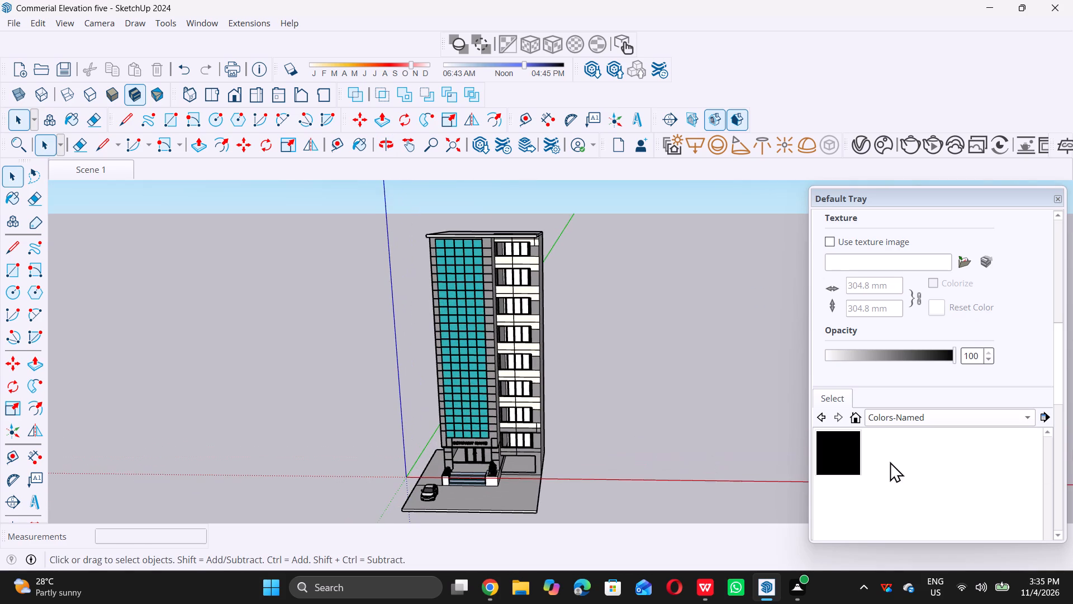
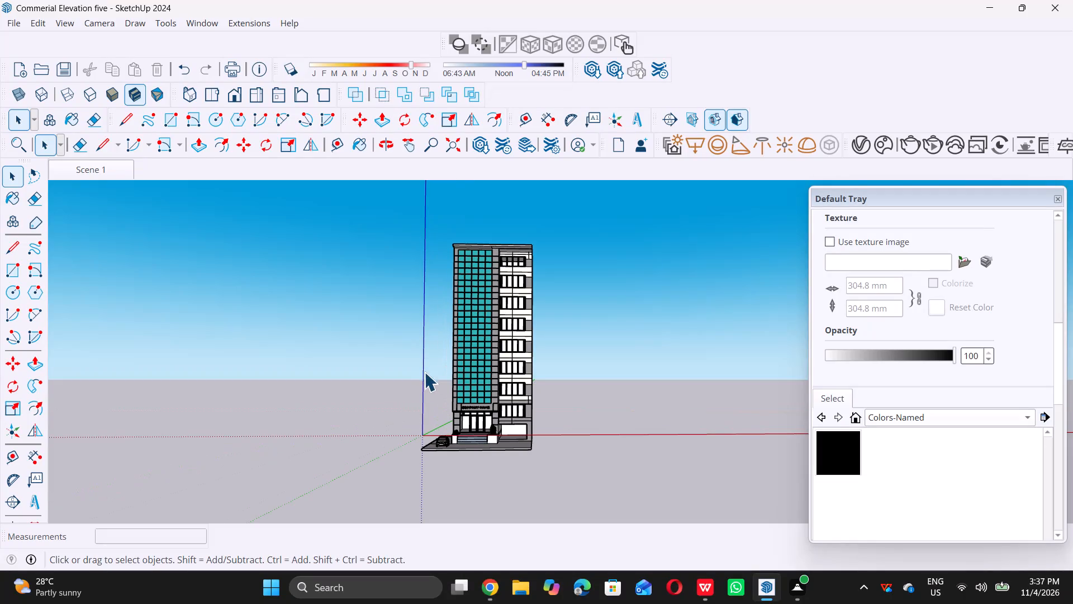
# Review the finished commercial tower as a whole from the front, from the side and from above.
pyautogui.scroll(-4, 583, 289)
pyautogui.moveTo(594, 303); pyautogui.dragTo(597, 339, button='middle')
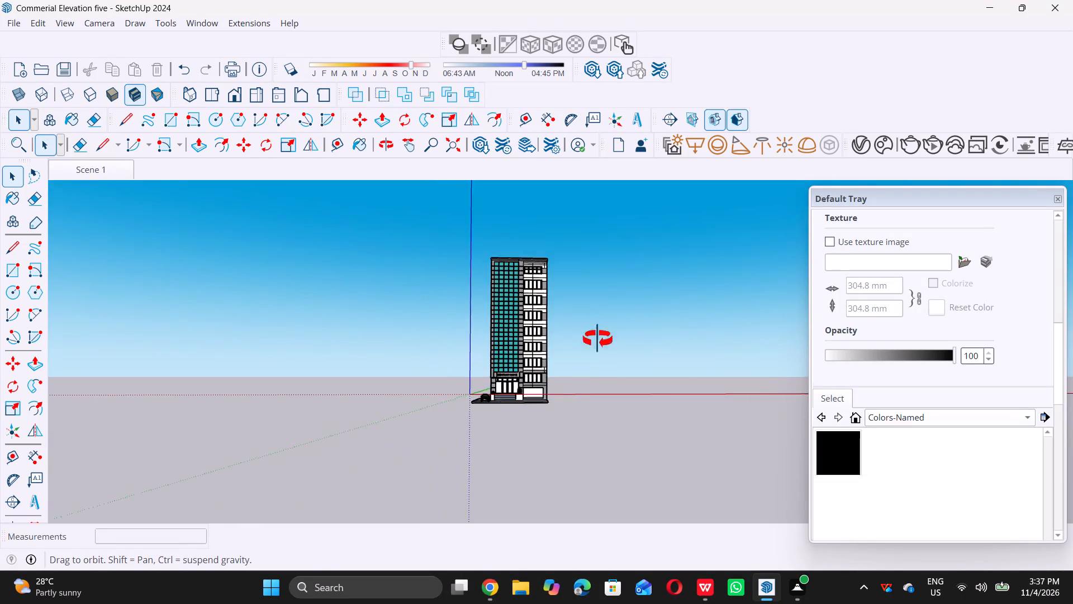
pyautogui.moveTo(597, 339); pyautogui.dragTo(435, 396, button='middle')
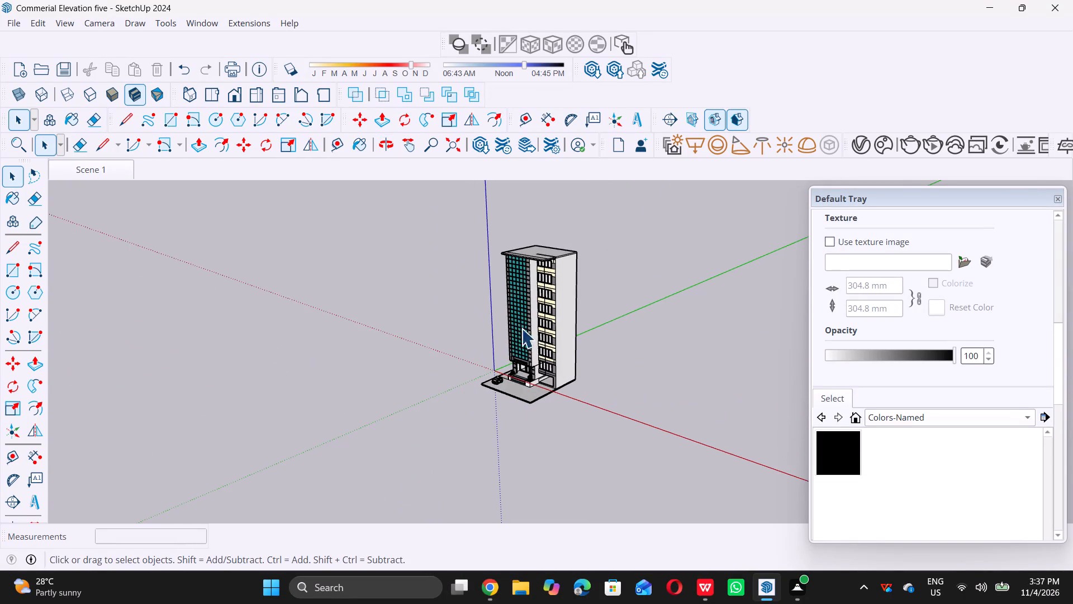
pyautogui.scroll(7, 529, 319)
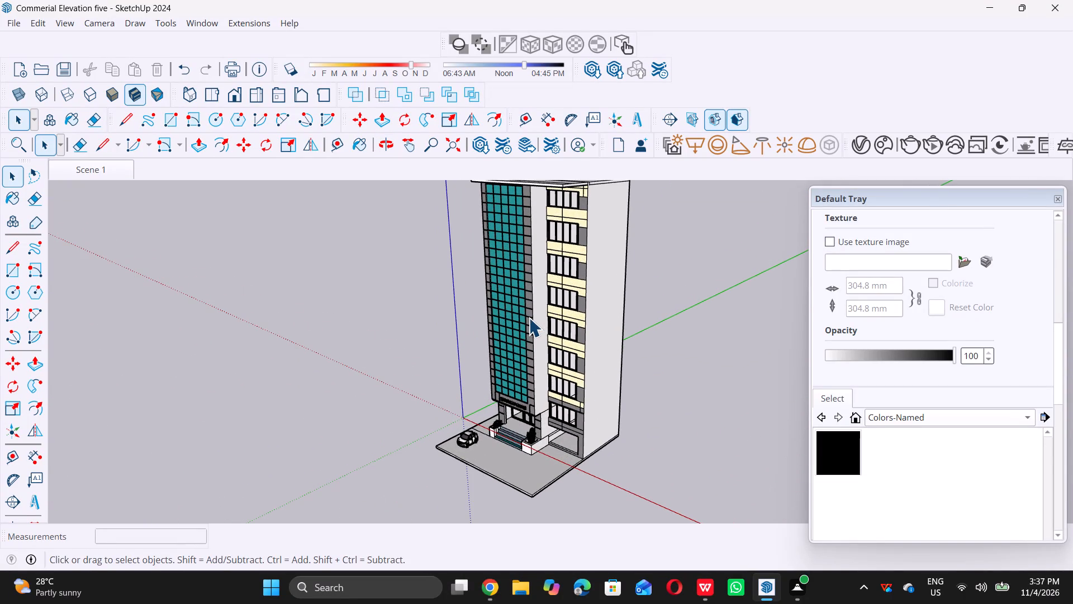
pyautogui.scroll(-9, 600, 308)
pyautogui.moveTo(497, 368); pyautogui.dragTo(524, 366, button='middle')
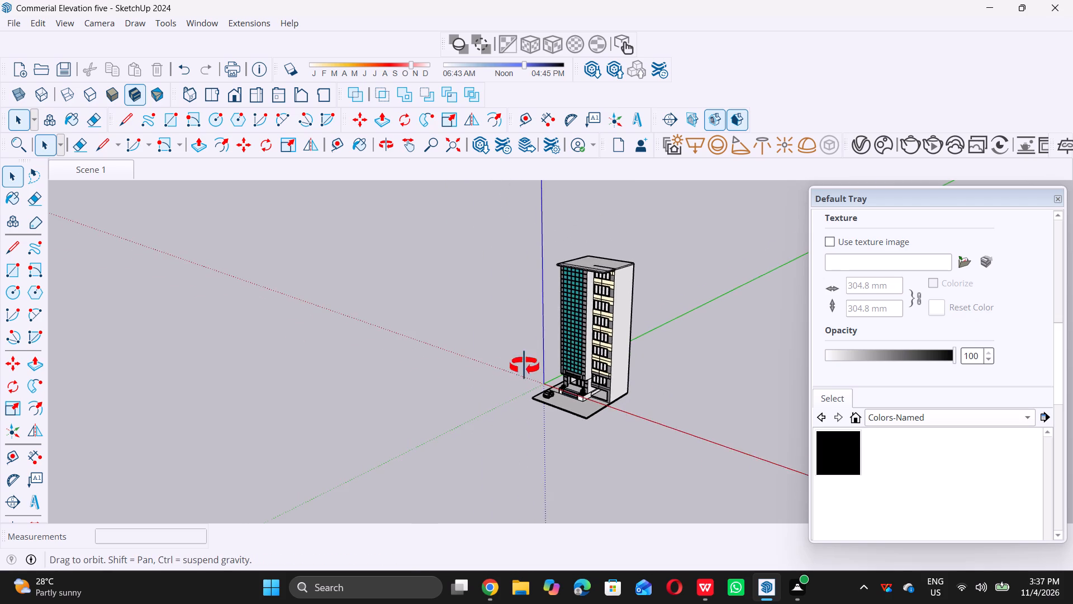
pyautogui.moveTo(524, 366); pyautogui.dragTo(614, 292, button='middle')
pyautogui.scroll(6, 614, 292)
pyautogui.scroll(-4, 571, 323)
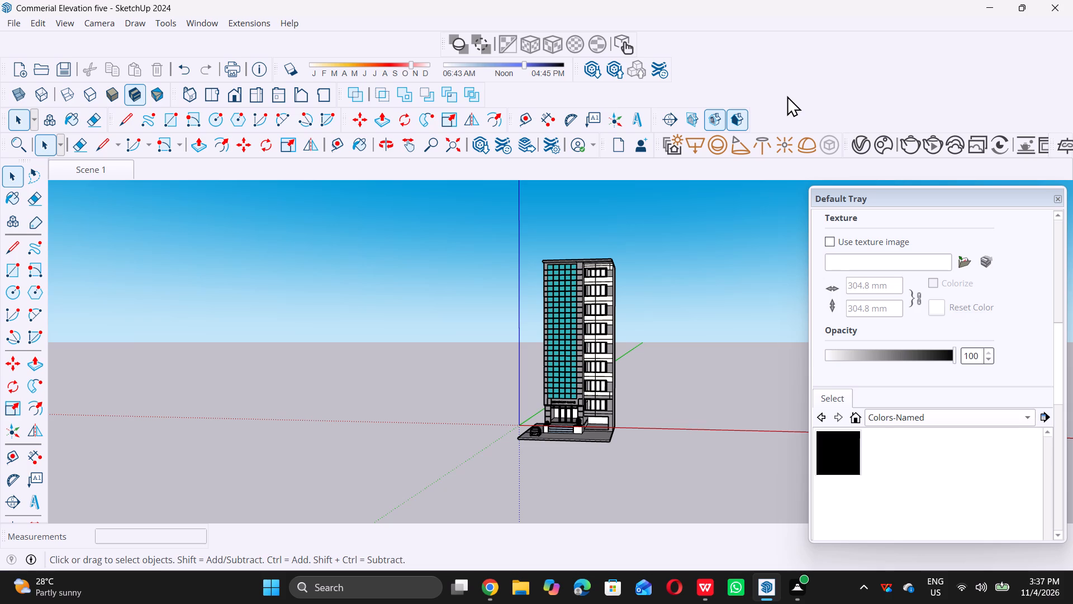
pyautogui.scroll(-5, 787, 96)
pyautogui.scroll(-5, 633, 332)
pyautogui.moveTo(595, 309); pyautogui.dragTo(622, 326, button='middle')
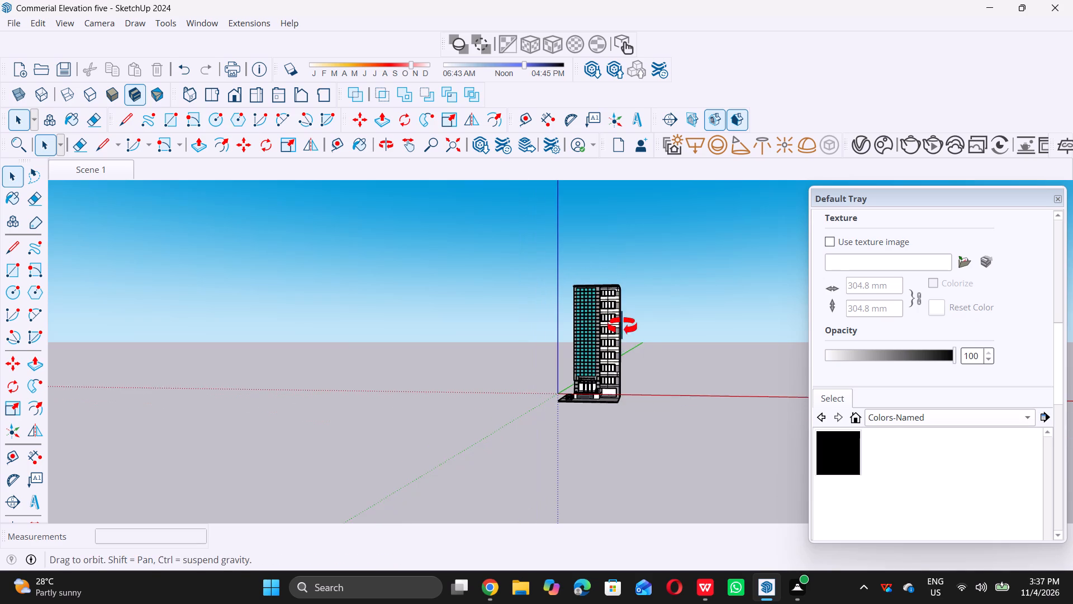
pyautogui.moveTo(622, 326); pyautogui.dragTo(630, 347, button='middle')
pyautogui.scroll(10, 612, 346)
pyautogui.scroll(-7, 611, 346)
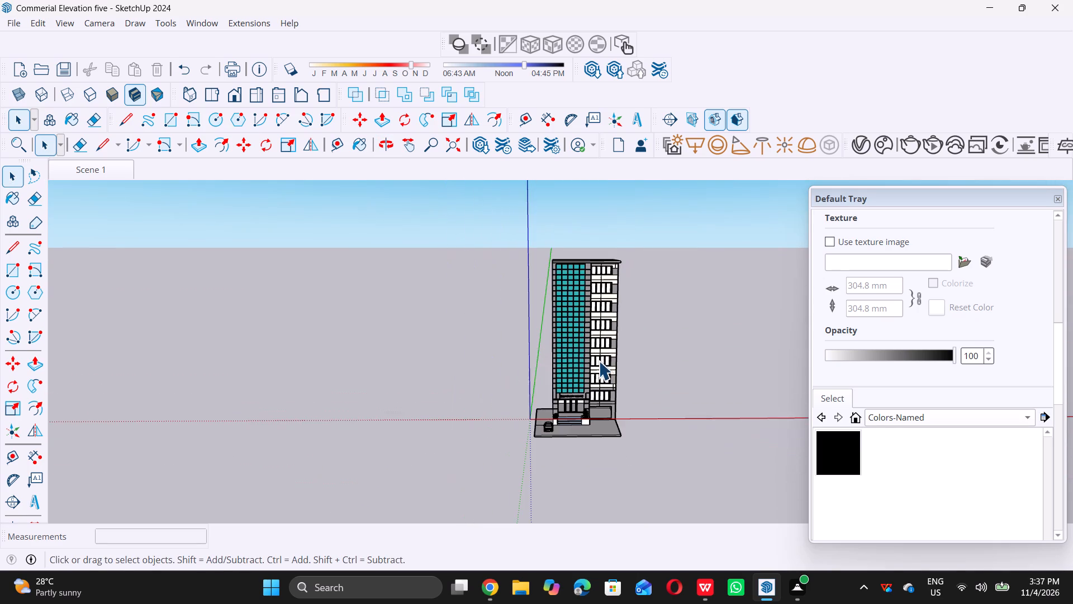
pyautogui.moveTo(594, 360); pyautogui.dragTo(568, 345, button='middle')
pyautogui.scroll(5, 663, 365)
pyautogui.scroll(-5, 663, 365)
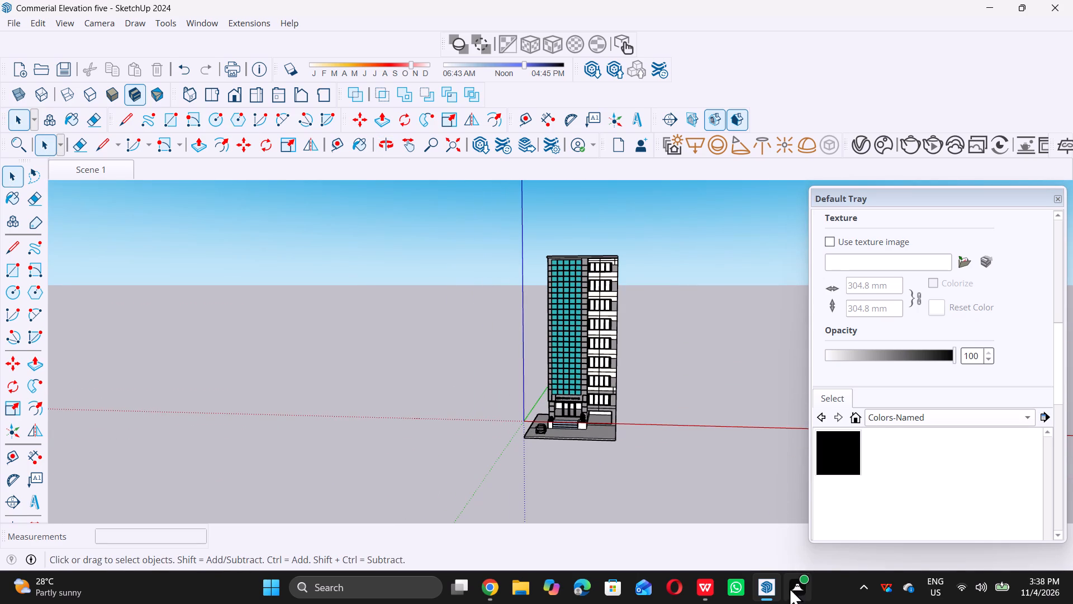
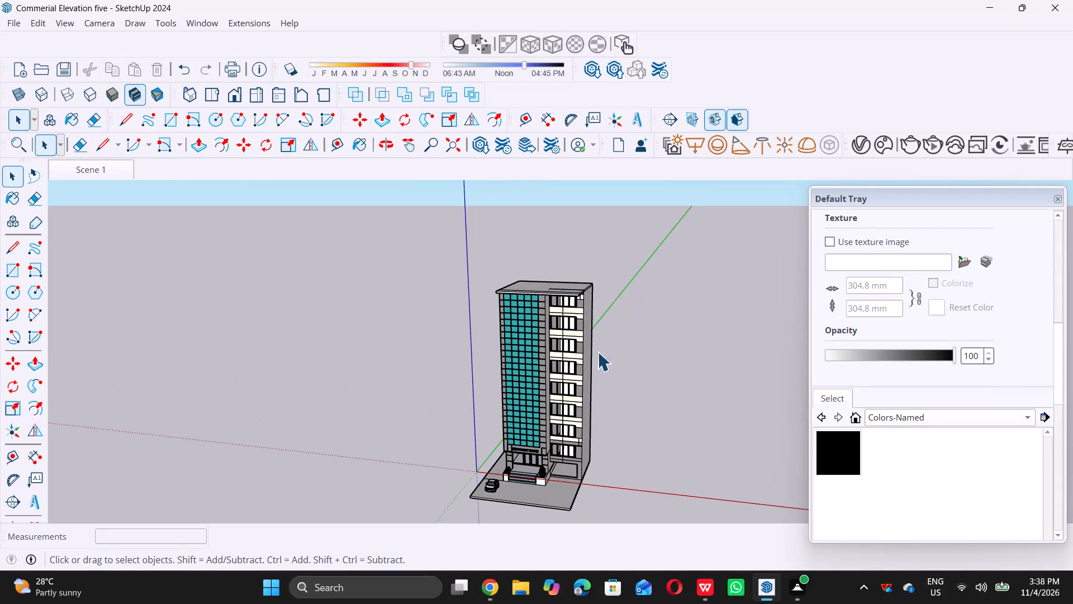
# Examine the whole commercial tower from a distance and from a low, near ground-level angle showing the front and side facades.
pyautogui.scroll(-11, 604, 335)
pyautogui.moveTo(595, 395); pyautogui.dragTo(613, 396, button='middle')
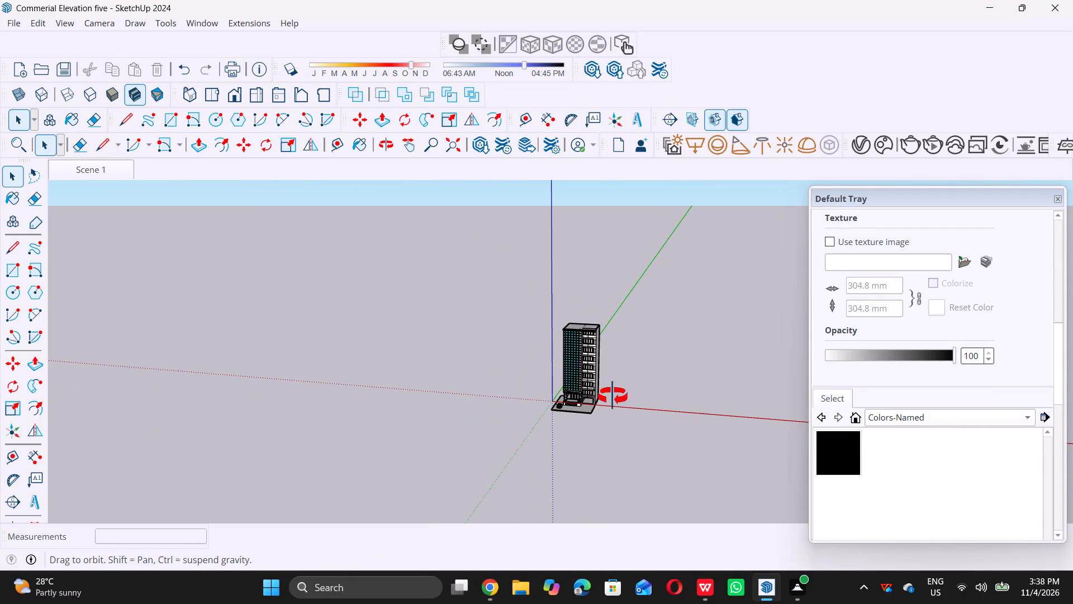
pyautogui.moveTo(613, 396); pyautogui.dragTo(639, 364, button='middle')
pyautogui.scroll(1, 609, 394)
pyautogui.moveTo(603, 393); pyautogui.dragTo(576, 347, button='middle')
pyautogui.scroll(1, 586, 388)
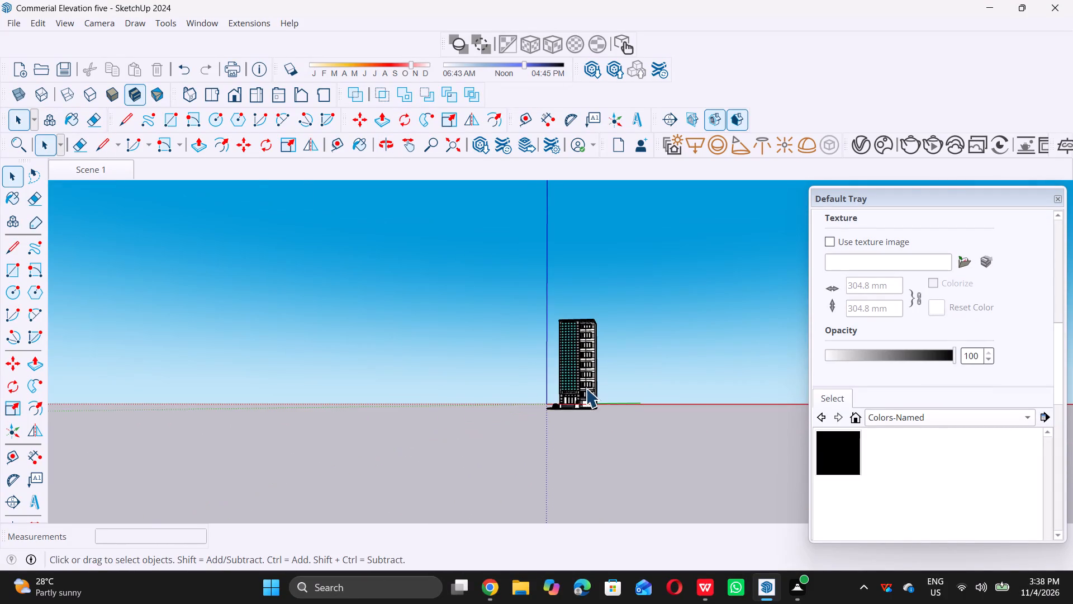
pyautogui.scroll(4, 586, 388)
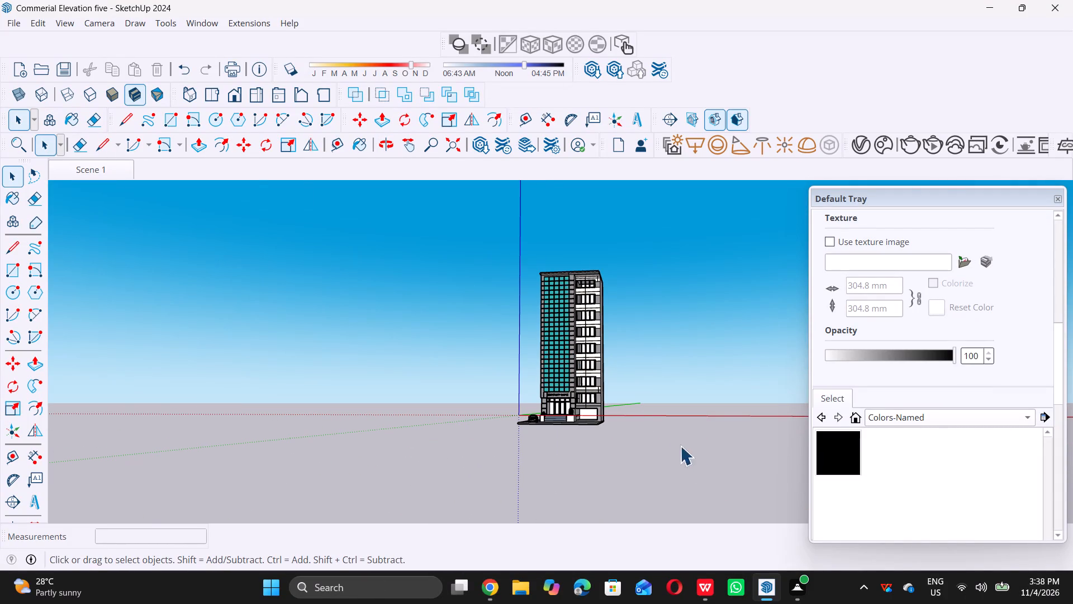